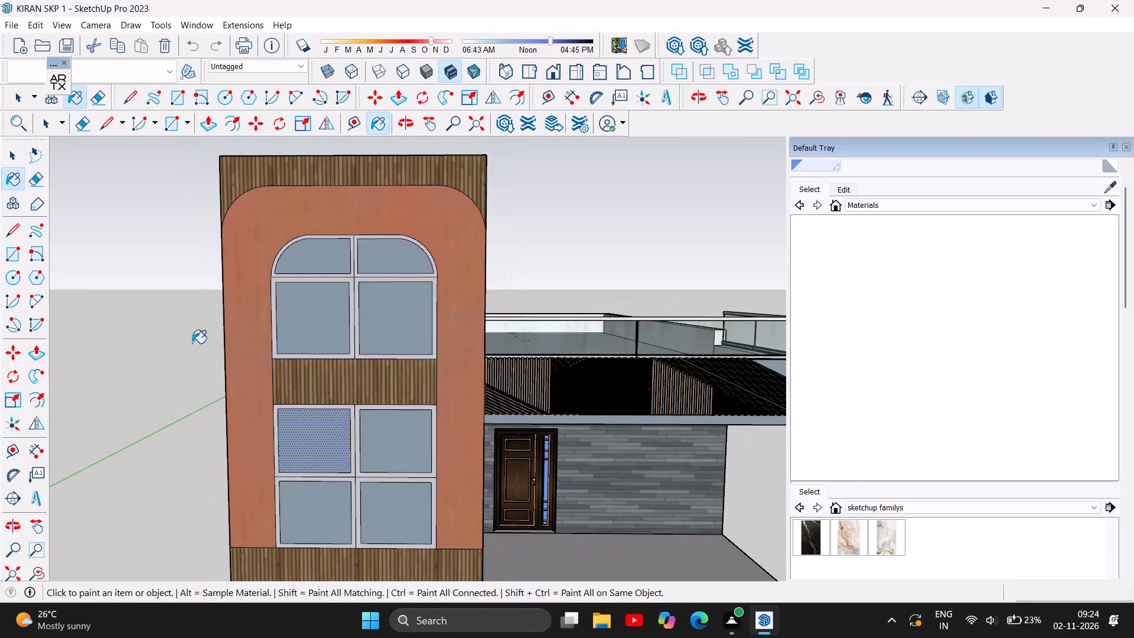
# Paint the four glass panes of the tower's lower window with the in-model material [Translucent Glass Blue]1.
pyautogui.scroll(-4, 192, 343)
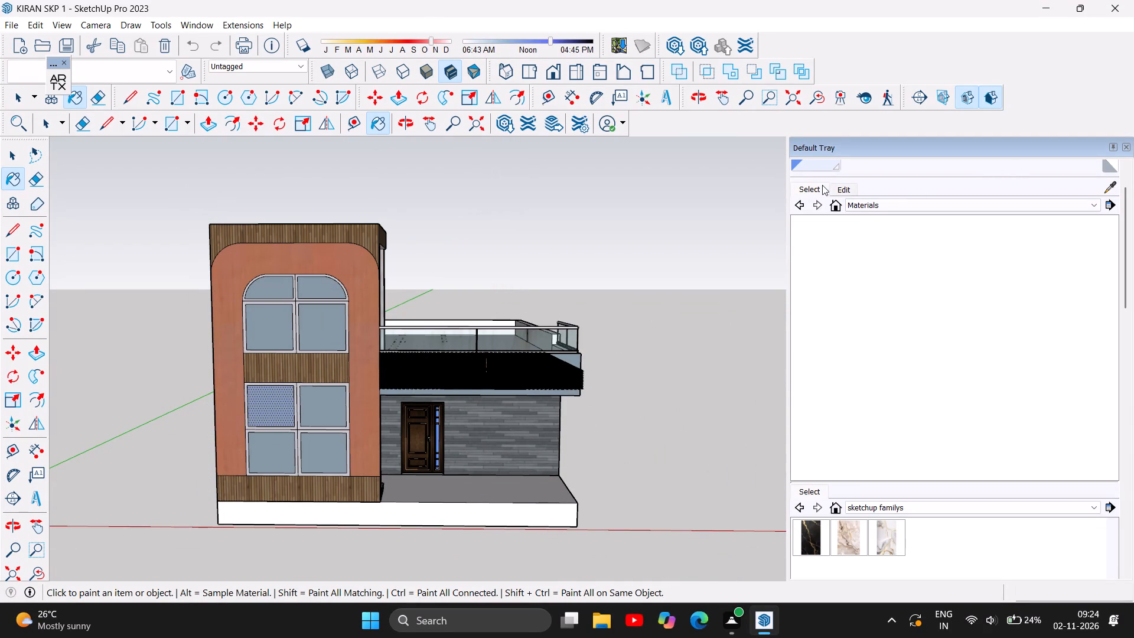
pyautogui.click(822, 185)
pyautogui.click(855, 199)
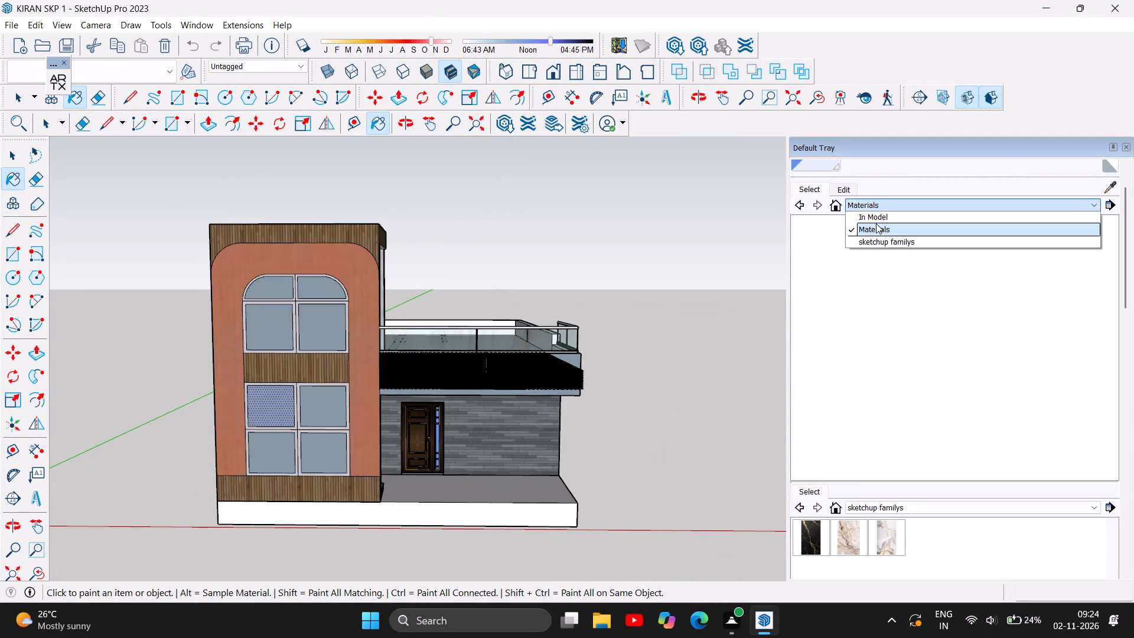
pyautogui.click(888, 217)
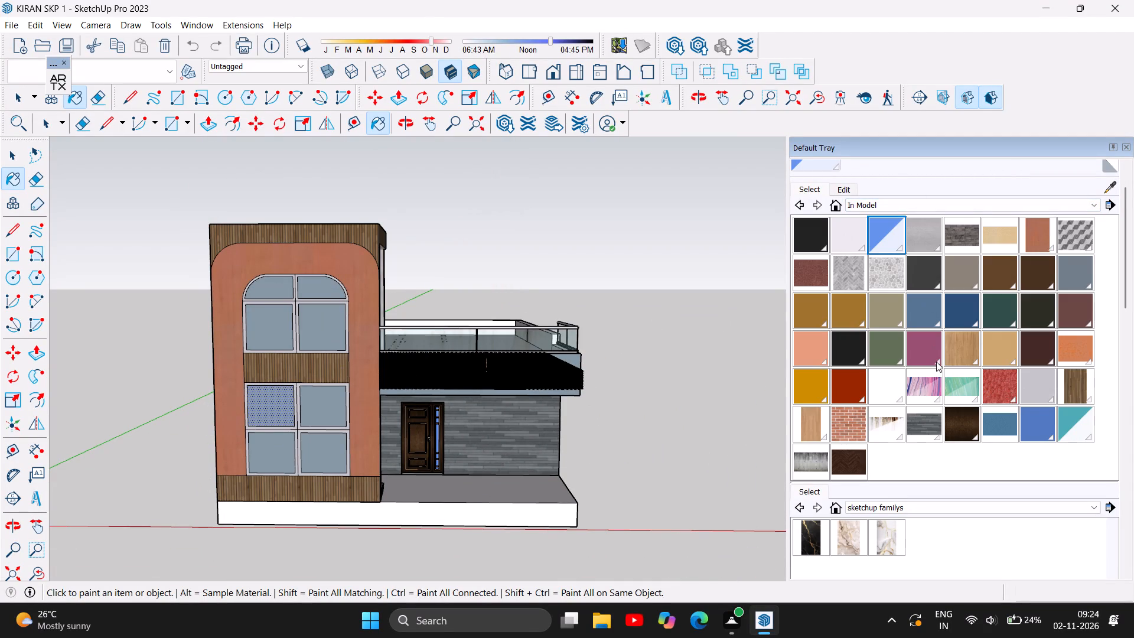
pyautogui.scroll(-3, 936, 362)
pyautogui.scroll(2, 1032, 332)
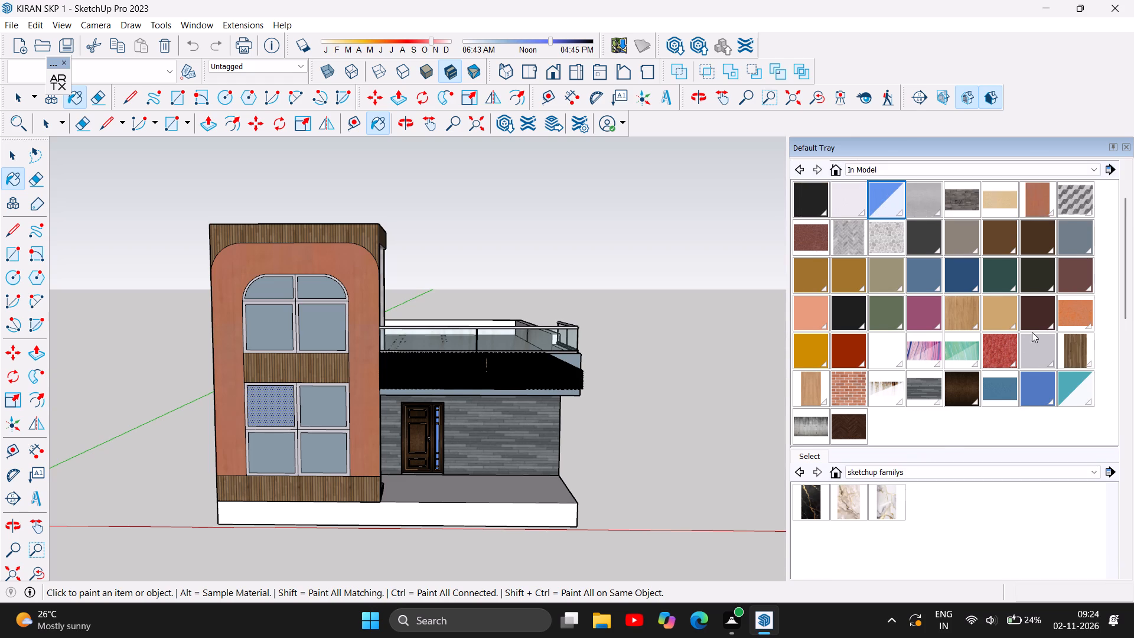
pyautogui.scroll(3, 1032, 332)
pyautogui.click(874, 293)
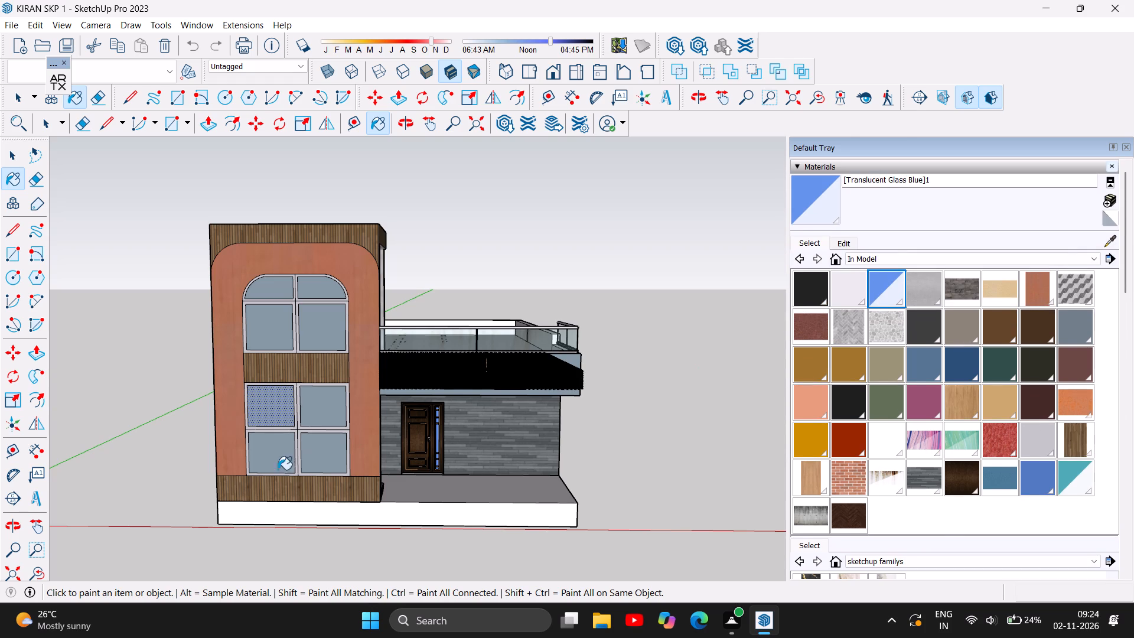
pyautogui.click(263, 455)
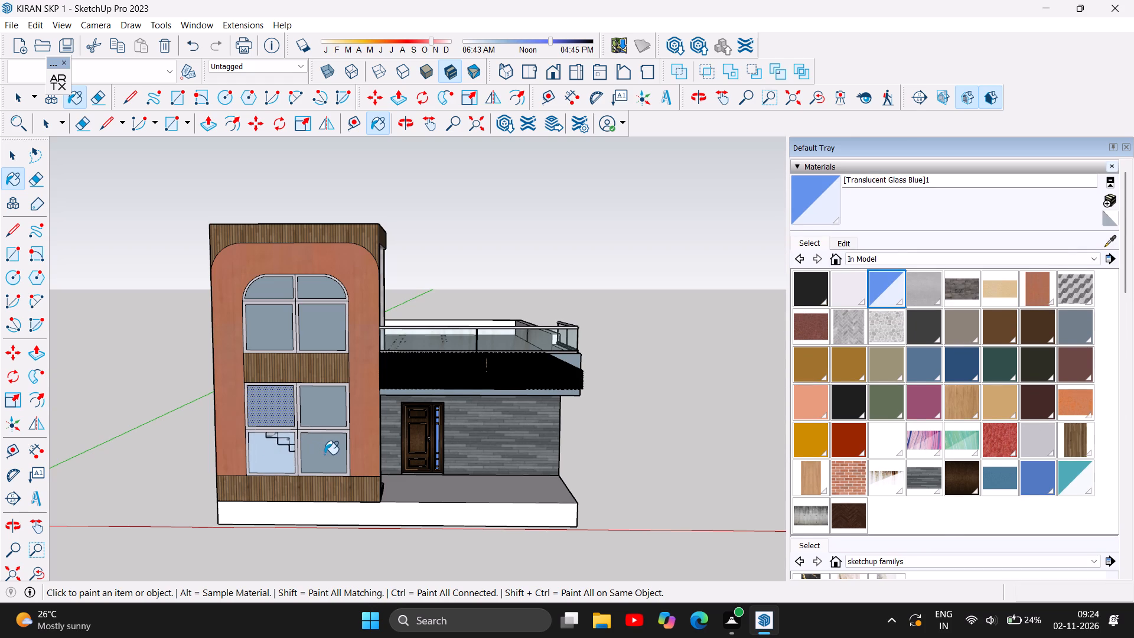
pyautogui.click(324, 454)
pyautogui.click(333, 422)
pyautogui.click(265, 418)
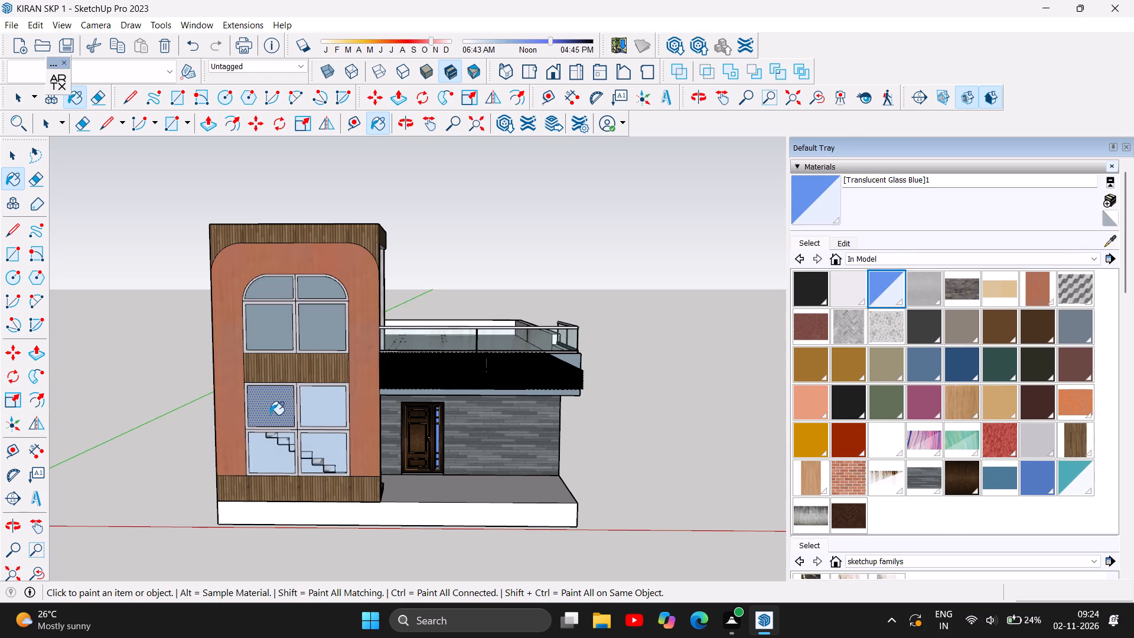
# Apply [Translucent Glass Blue]1 to the four glass panes of the tower's upper arched window.
pyautogui.click(319, 346)
pyautogui.click(282, 340)
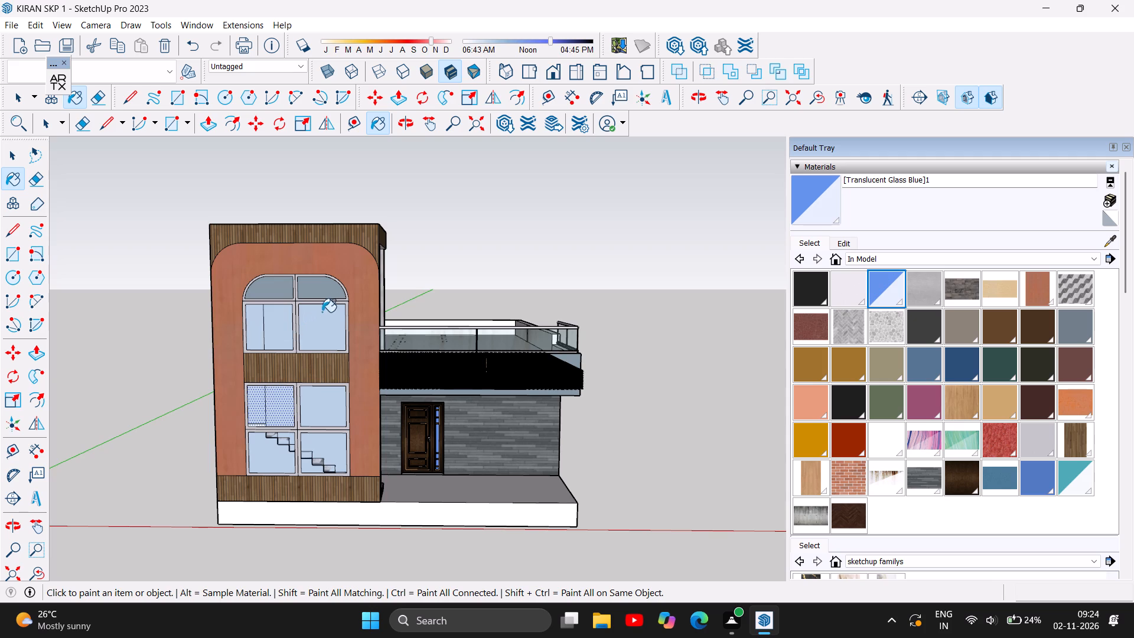
pyautogui.click(312, 292)
pyautogui.click(263, 292)
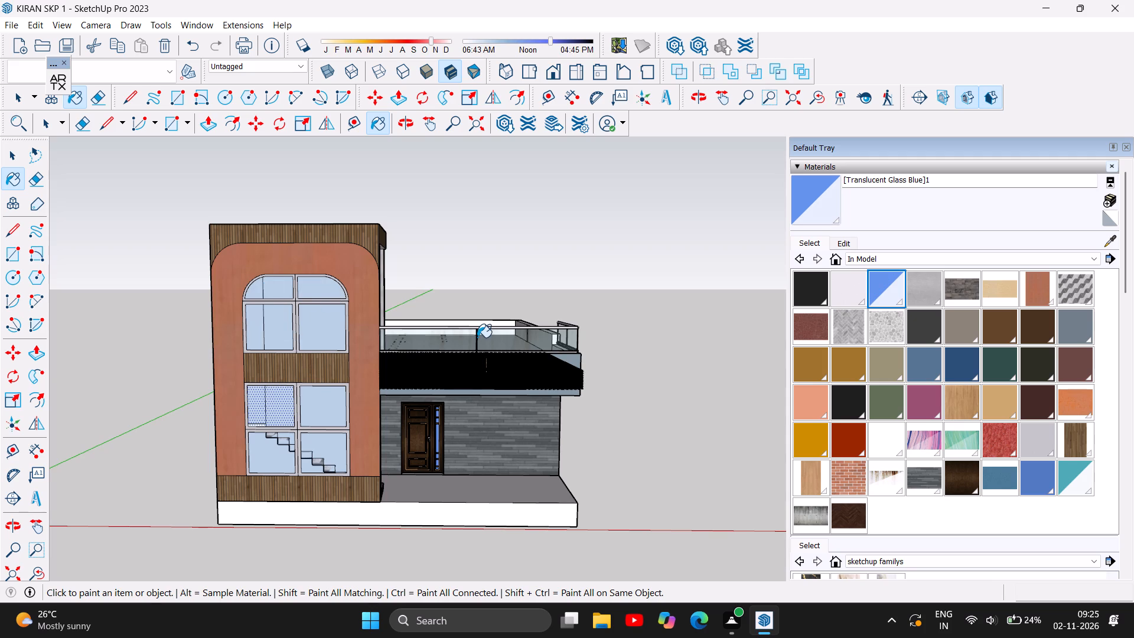
# Examine the newly glazed tower from the front and side, and the staircase behind it from the open porch side.
pyautogui.scroll(-3, 477, 337)
pyautogui.scroll(4, 556, 499)
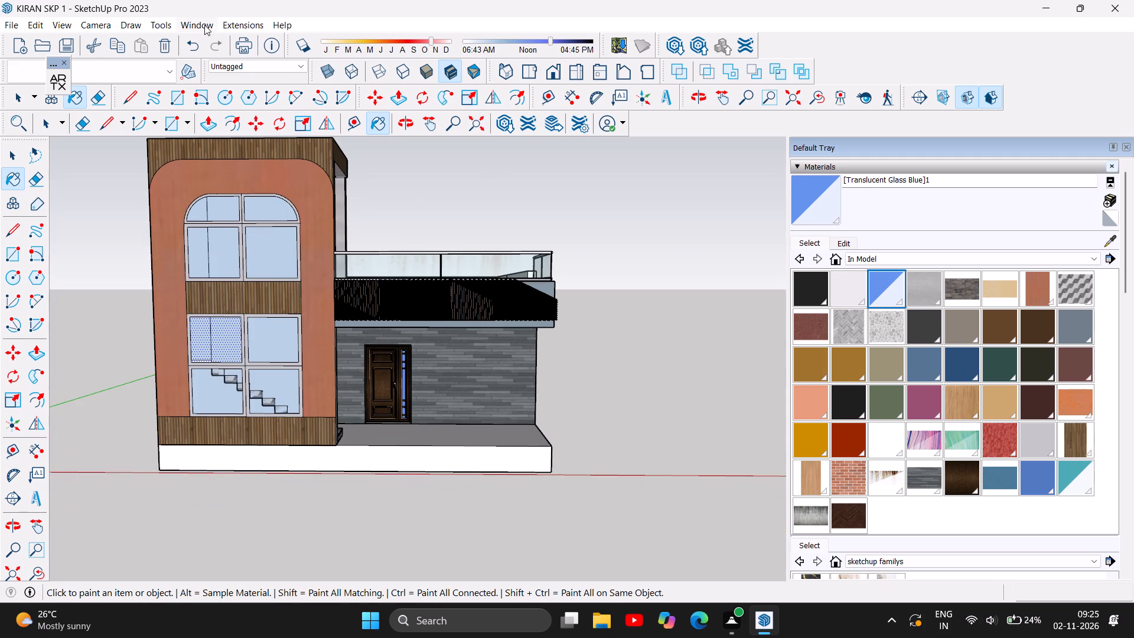
pyautogui.click(403, 125)
pyautogui.moveTo(517, 369); pyautogui.dragTo(458, 383)
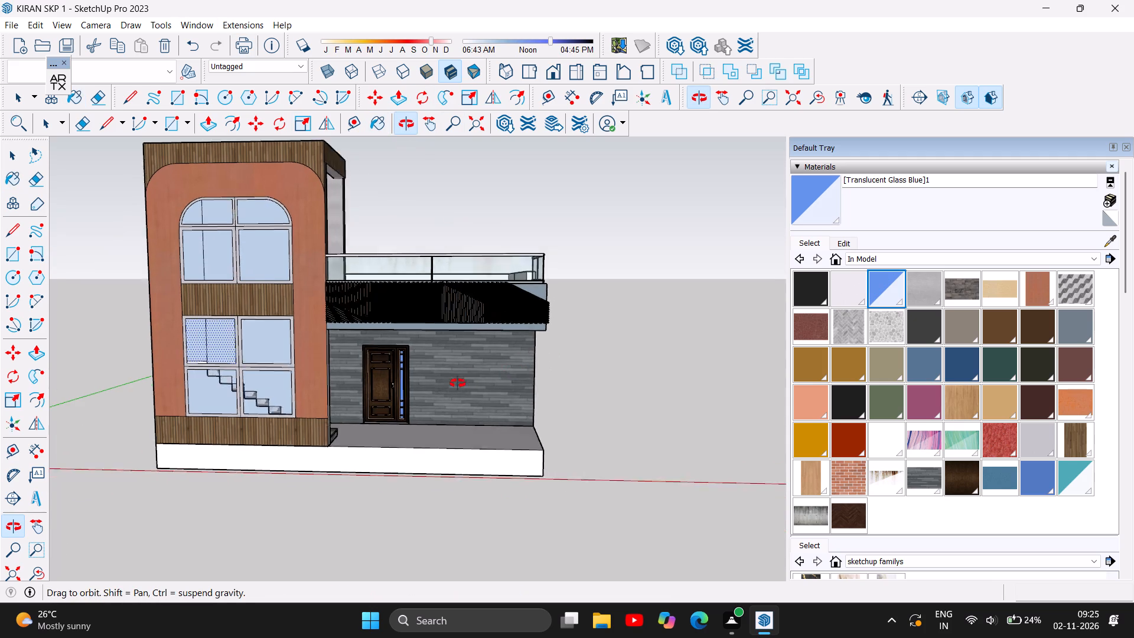
pyautogui.moveTo(458, 383); pyautogui.dragTo(800, 356)
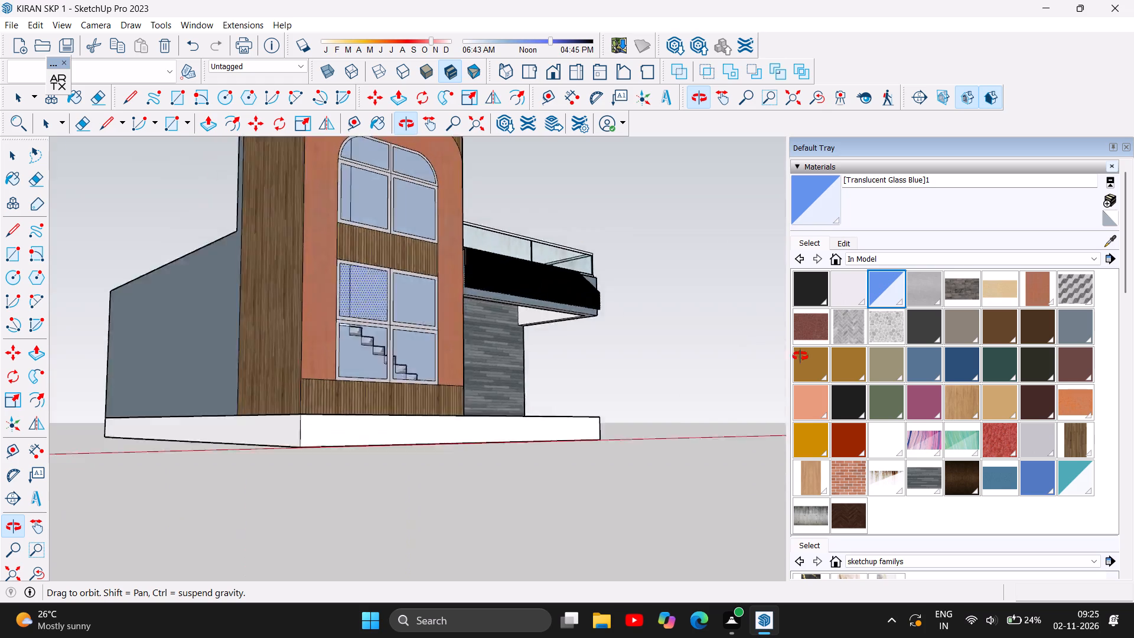
pyautogui.moveTo(800, 356); pyautogui.dragTo(109, 356)
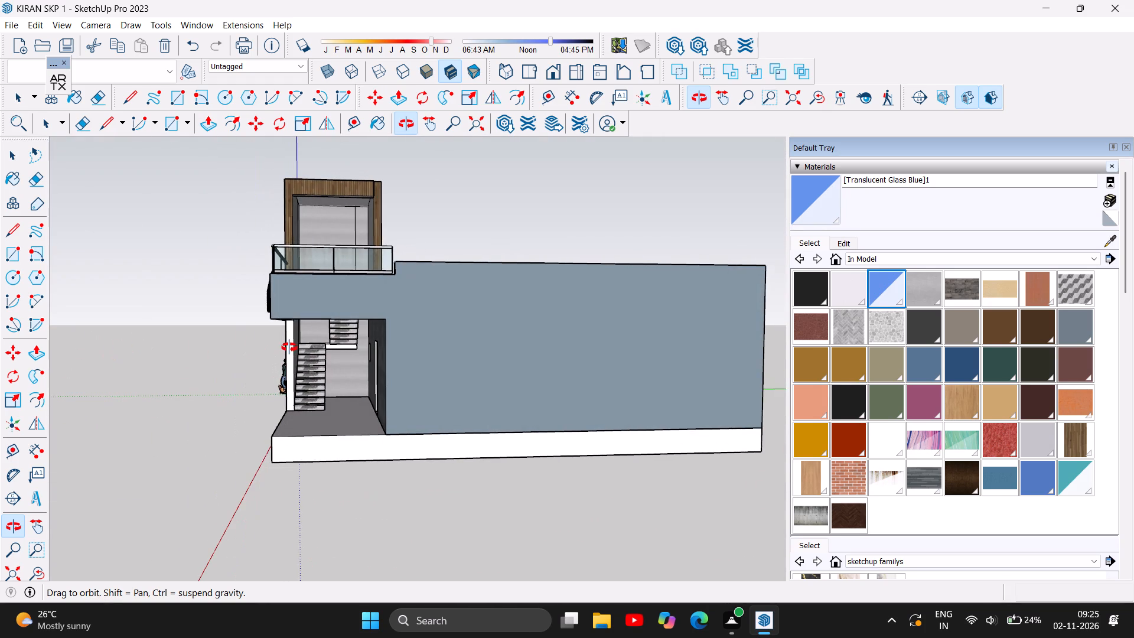
pyautogui.scroll(1, 291, 344)
pyautogui.scroll(1, 366, 362)
pyautogui.moveTo(326, 352); pyautogui.dragTo(313, 352)
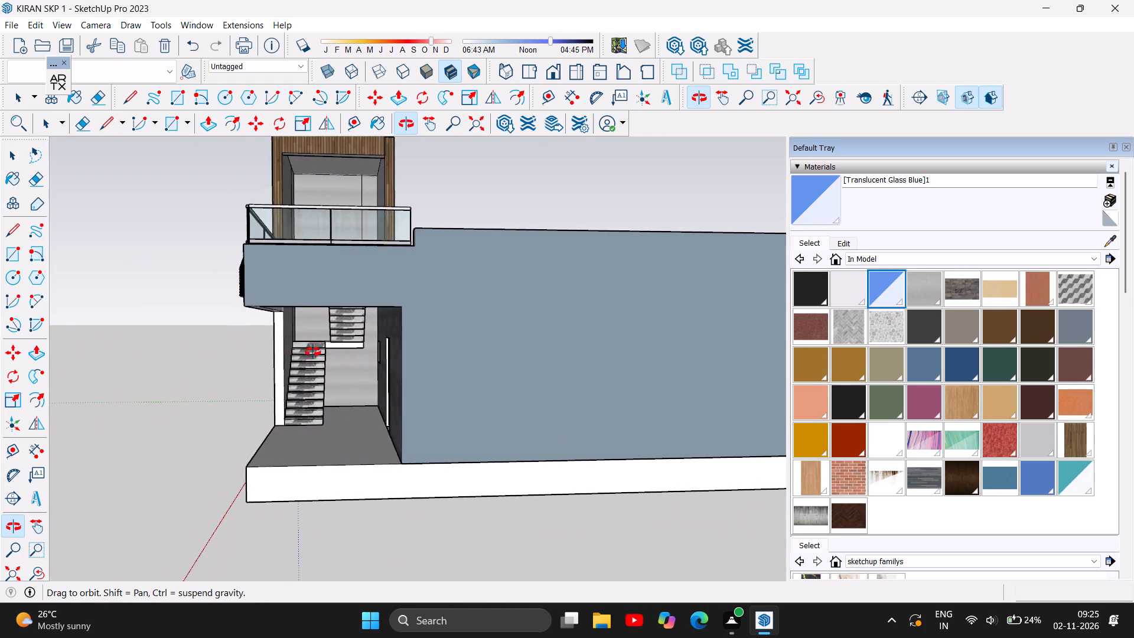
pyautogui.moveTo(313, 352); pyautogui.dragTo(282, 349)
pyautogui.scroll(4, 289, 357)
pyautogui.moveTo(234, 347); pyautogui.dragTo(492, 333)
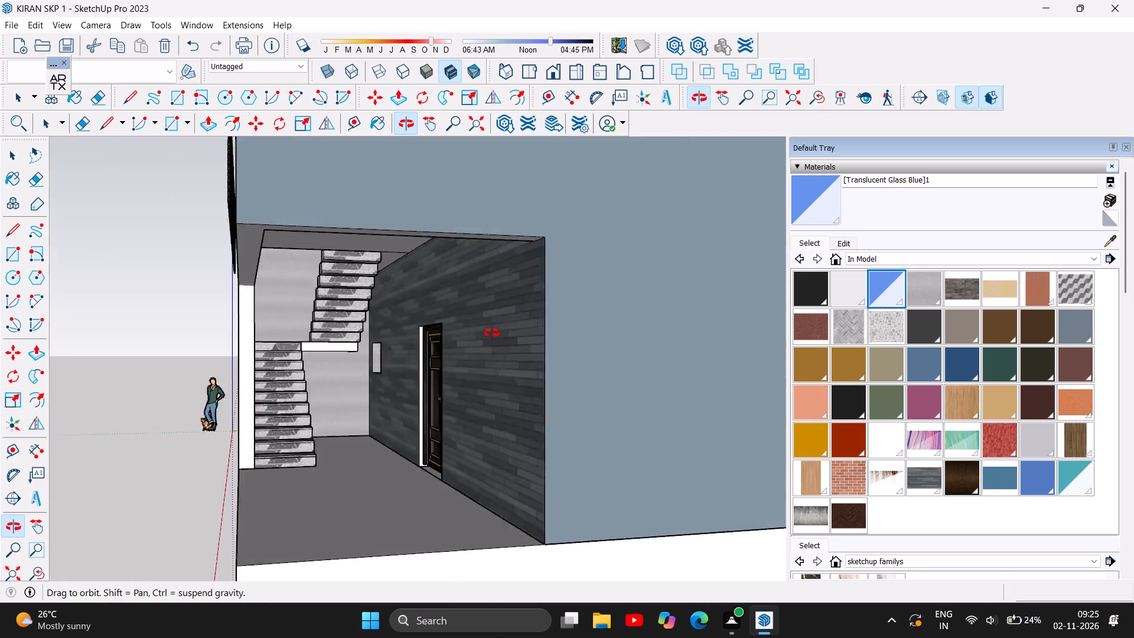
pyautogui.moveTo(492, 333); pyautogui.dragTo(778, 370)
pyautogui.scroll(-2, 384, 329)
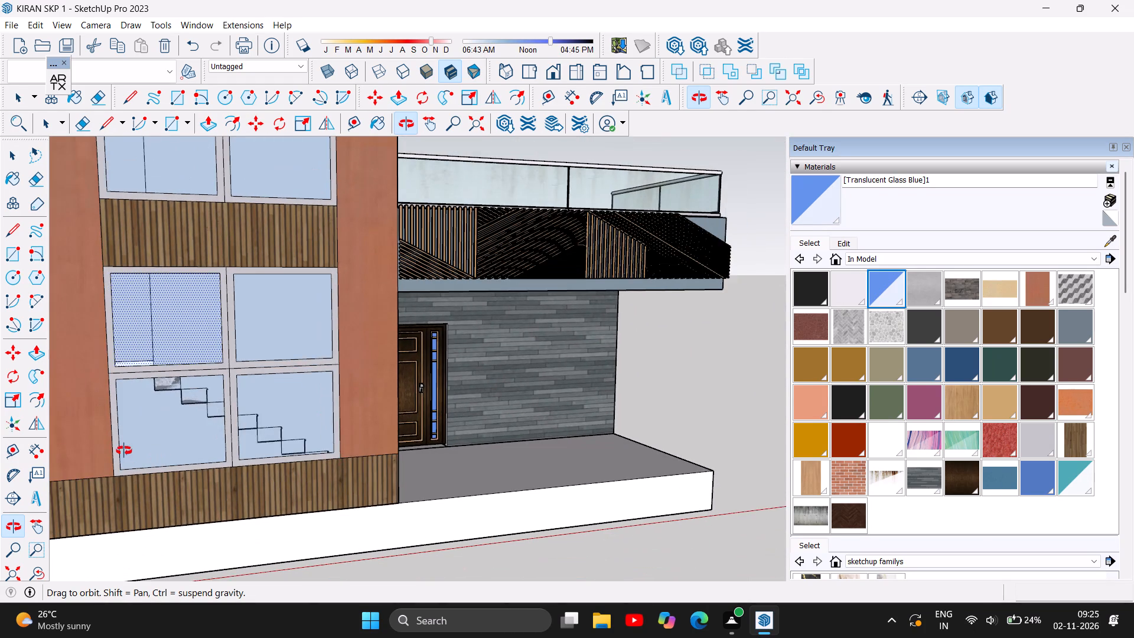
# Delete the lower-left glass pane of the tower's lower window and the large wall face behind the window.
pyautogui.scroll(3, 125, 450)
pyautogui.click(9, 161)
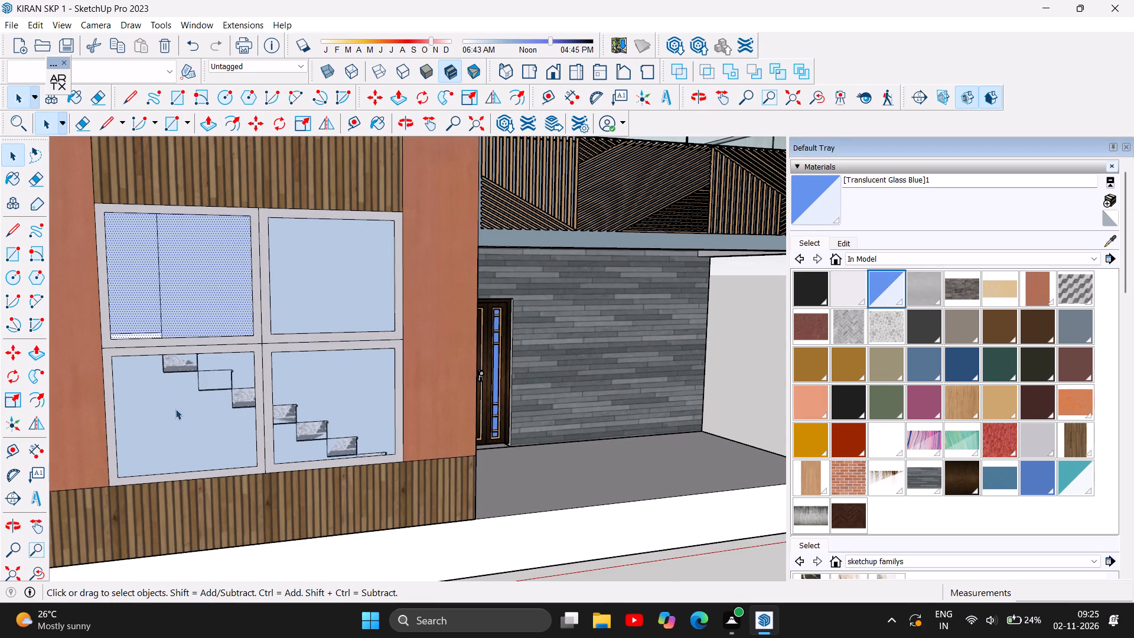
pyautogui.click(175, 409)
pyautogui.press('Delete')
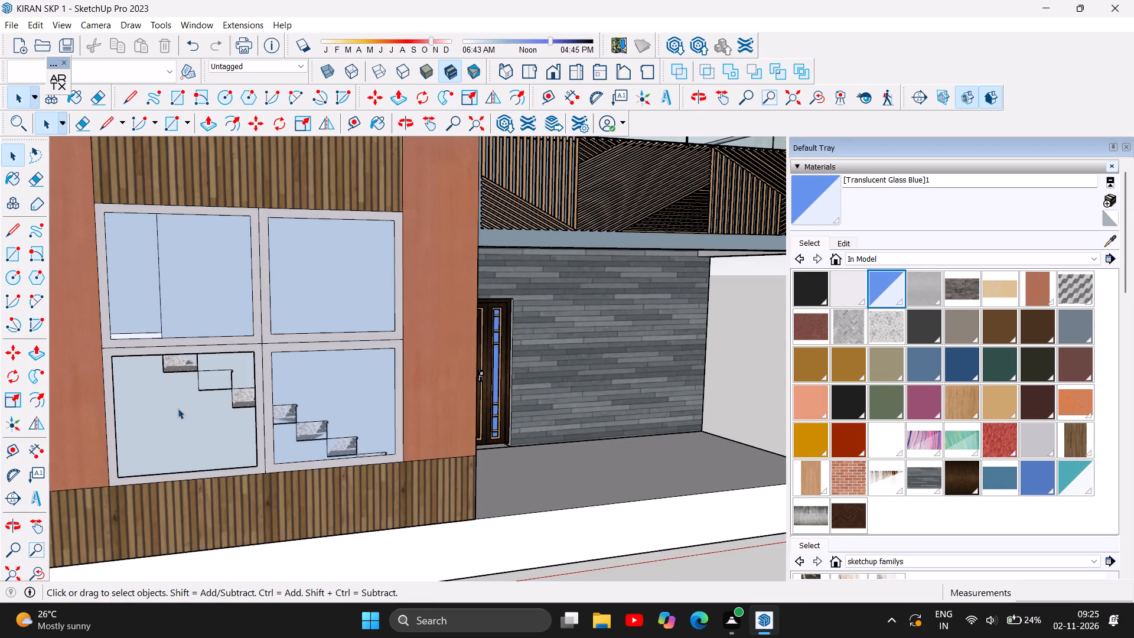
pyautogui.click(178, 408)
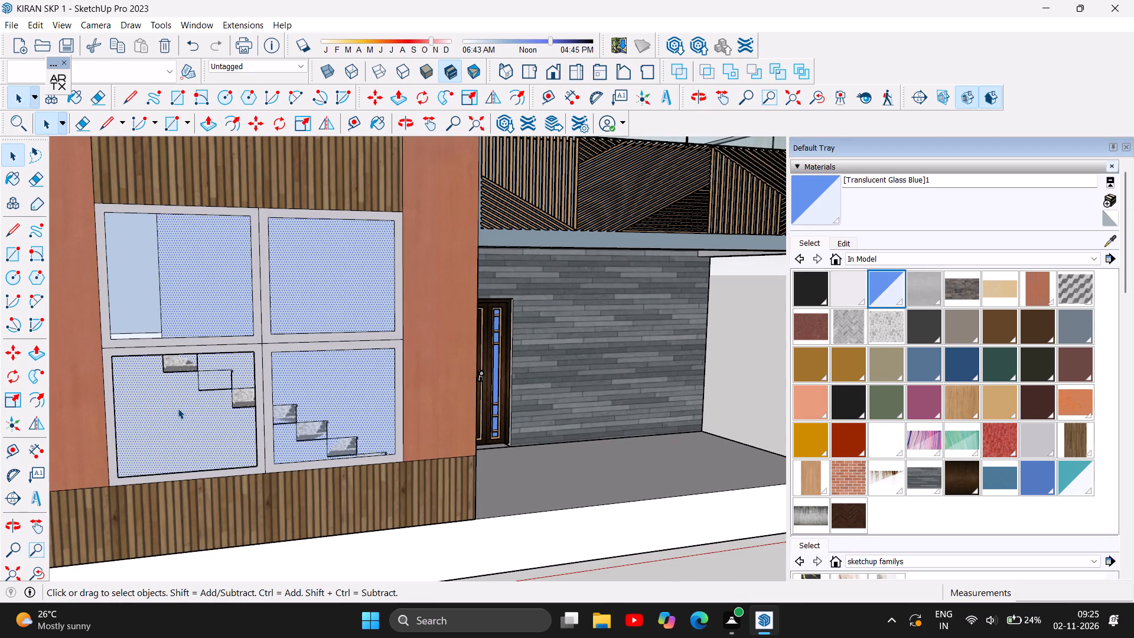
pyautogui.press('Delete')
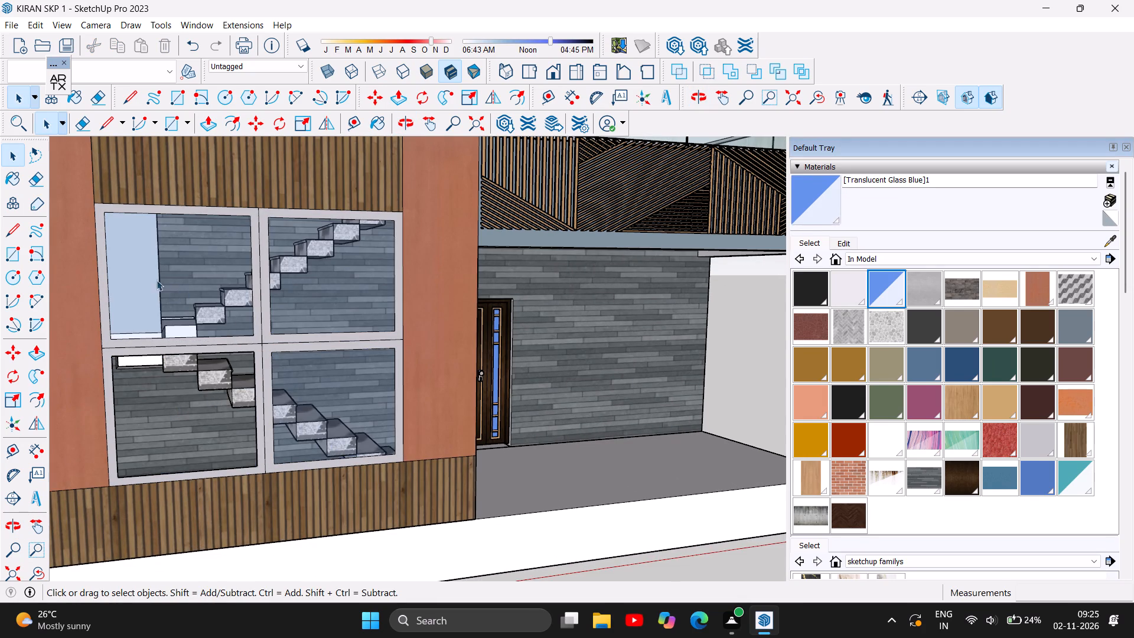
# Delete the lower window's upper-left glass pane, the narrow wall strip behind it and the strip's leftover vertical edge.
pyautogui.click(142, 282)
pyautogui.press('Delete')
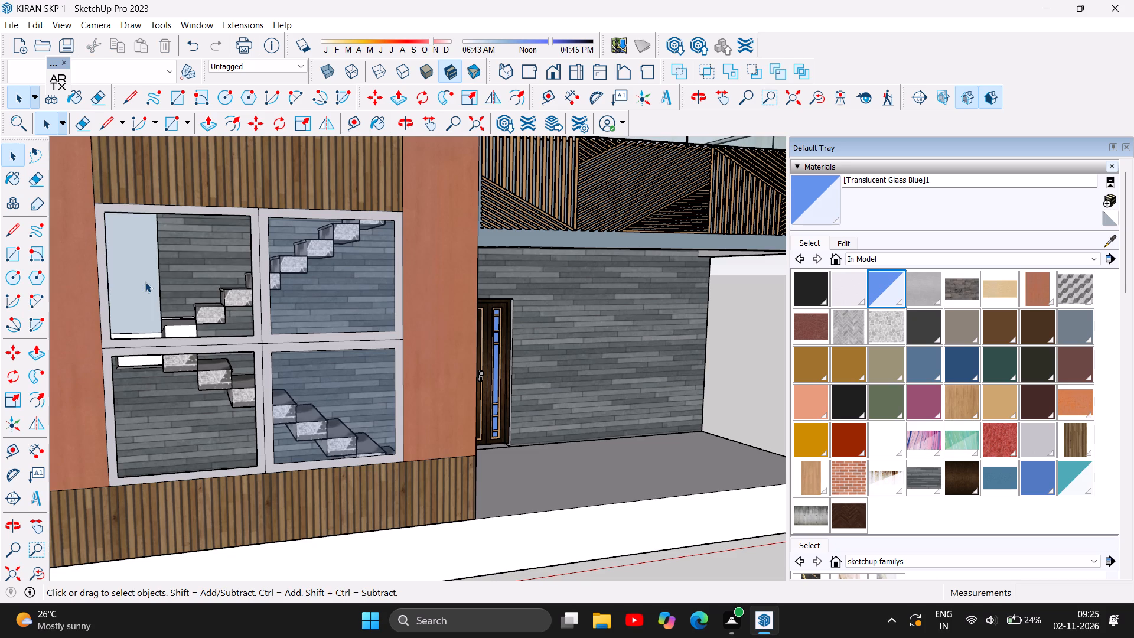
pyautogui.click(136, 284)
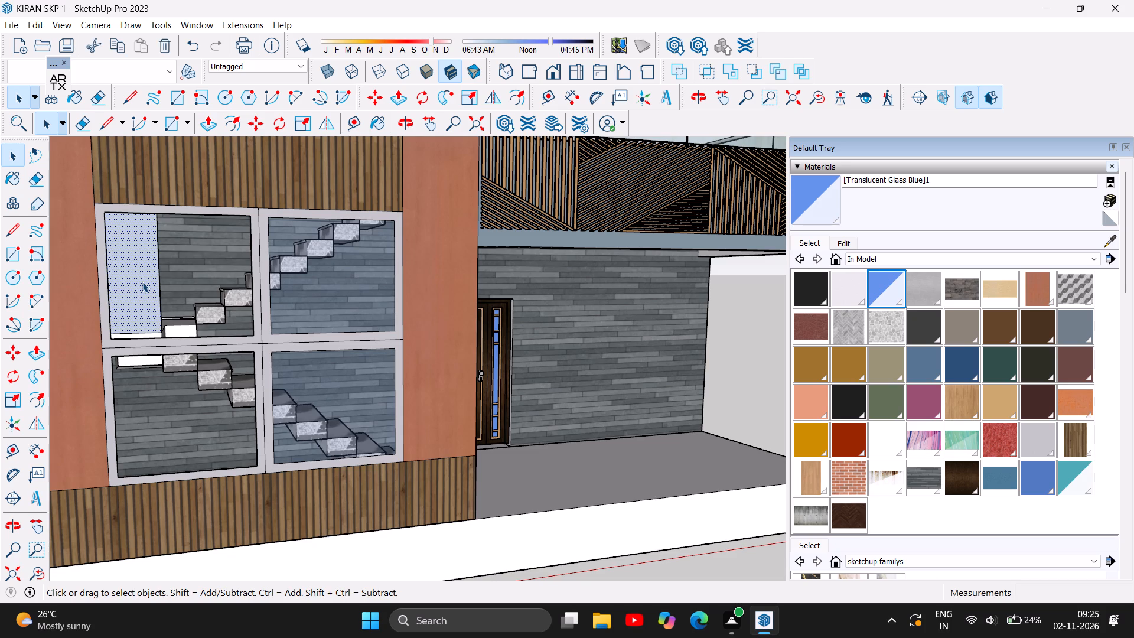
pyautogui.press('Delete')
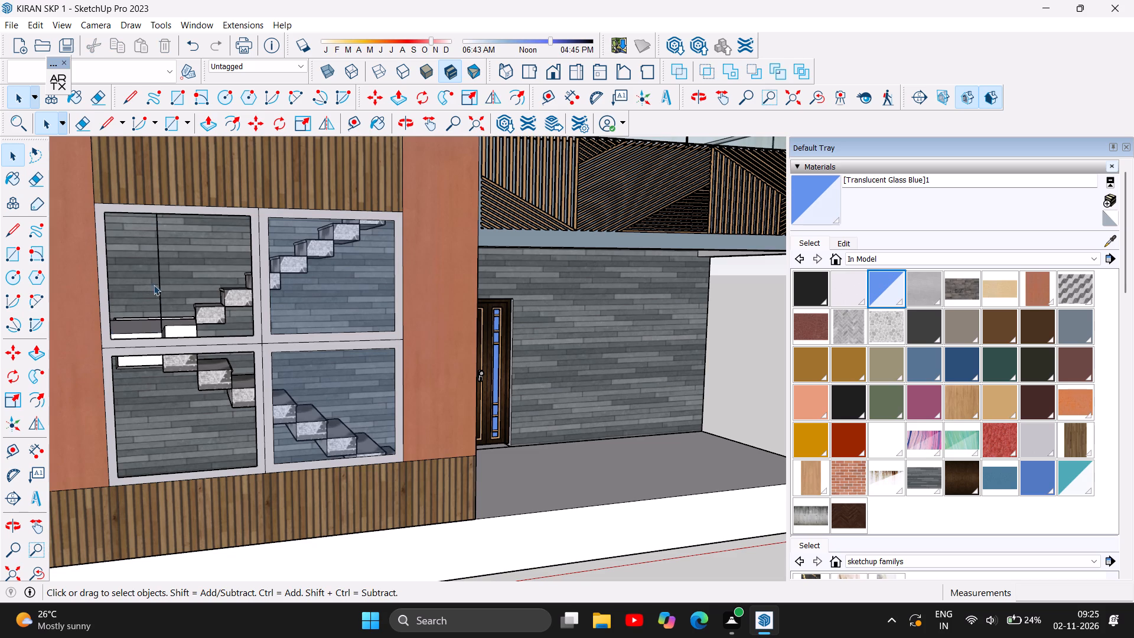
pyautogui.click(160, 291)
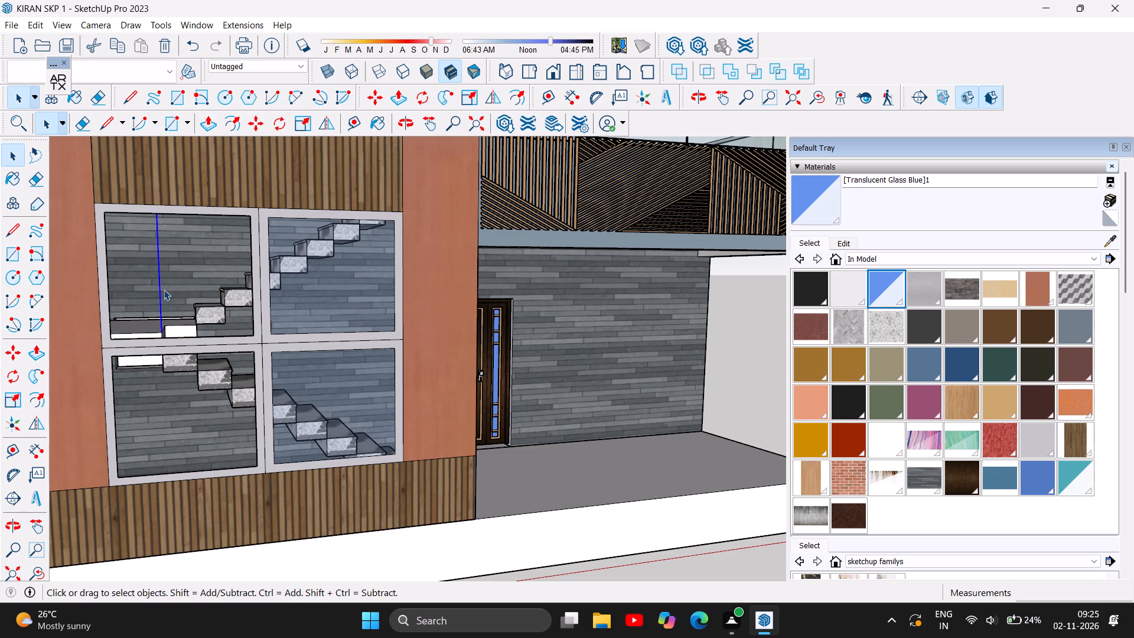
pyautogui.press('Delete')
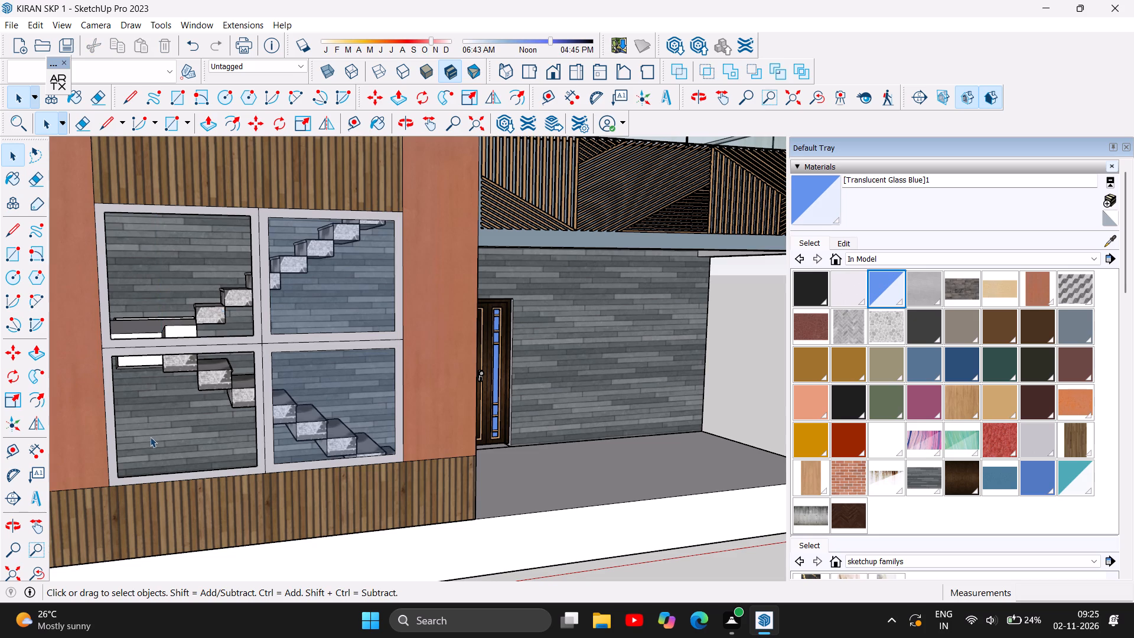
# Examine the opened lower window and the staircase behind it from the tower's front and wood-clad side.
pyautogui.scroll(-5, 151, 437)
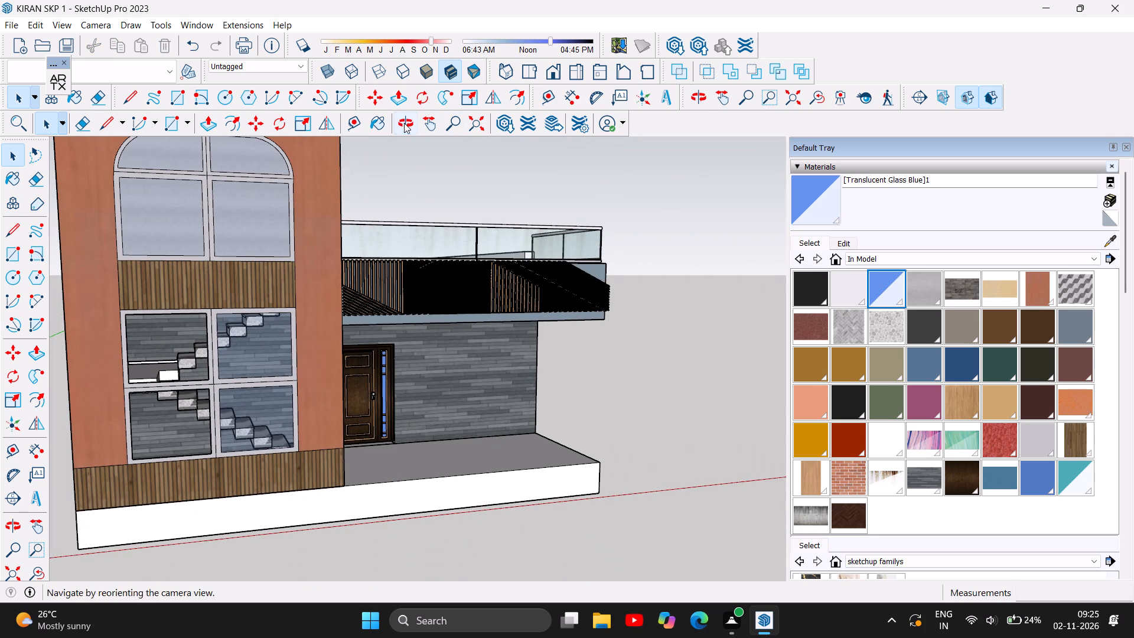
pyautogui.click(404, 123)
pyautogui.moveTo(222, 582); pyautogui.dragTo(174, 554)
pyautogui.click(228, 449)
pyautogui.moveTo(354, 473); pyautogui.dragTo(345, 472)
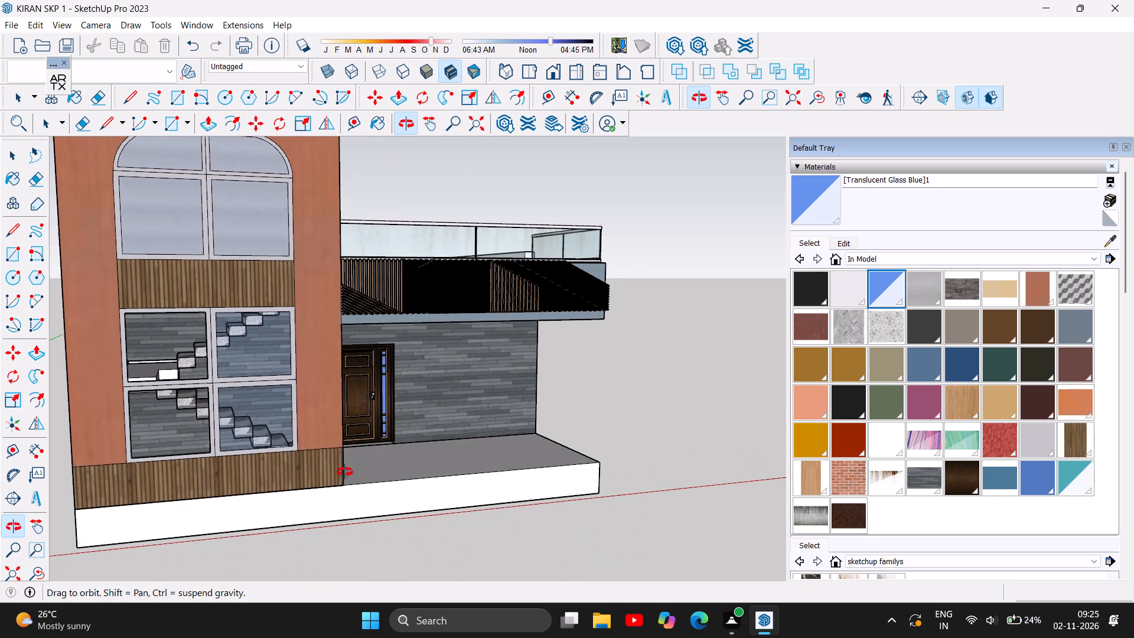
pyautogui.moveTo(345, 472); pyautogui.dragTo(378, 439)
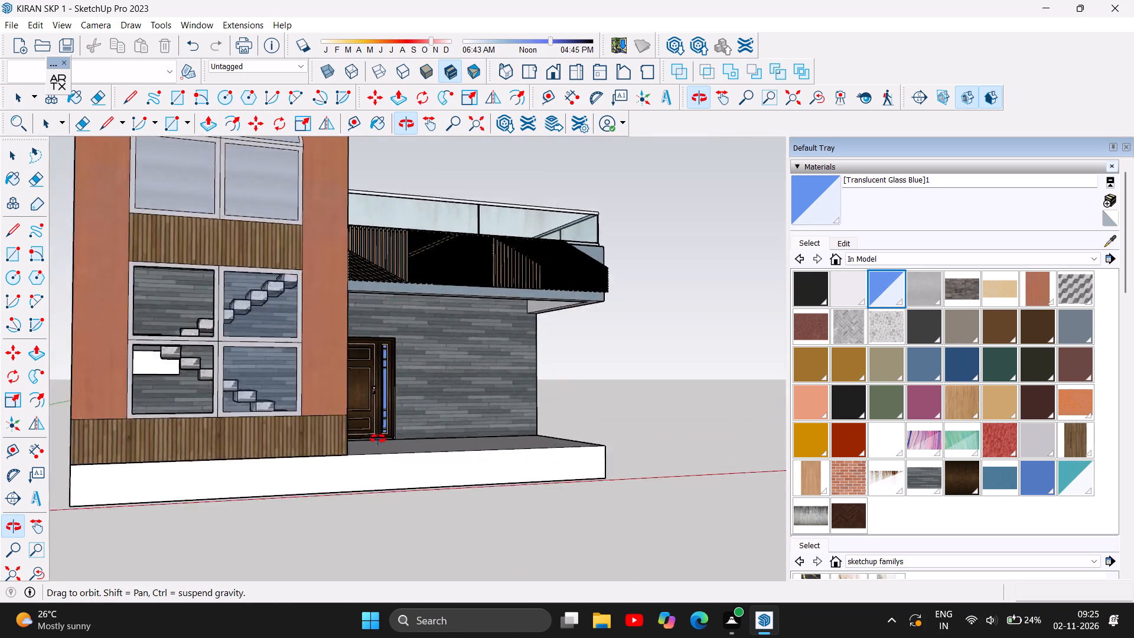
pyautogui.moveTo(378, 439); pyautogui.dragTo(606, 488)
pyautogui.moveTo(607, 487); pyautogui.dragTo(478, 458)
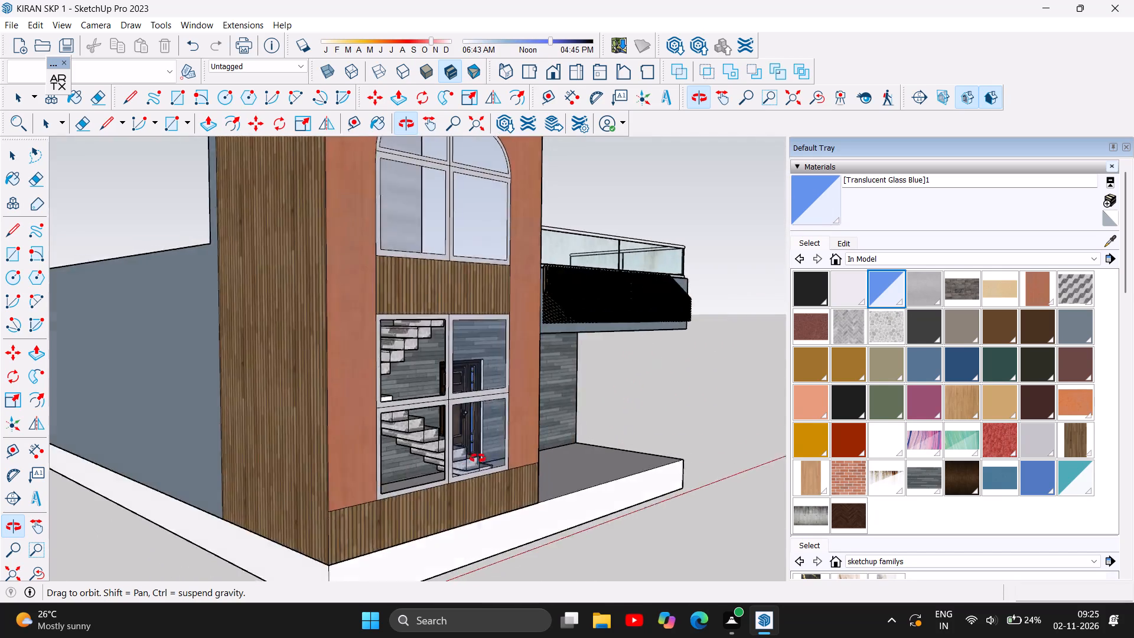
pyautogui.moveTo(478, 458); pyautogui.dragTo(343, 411)
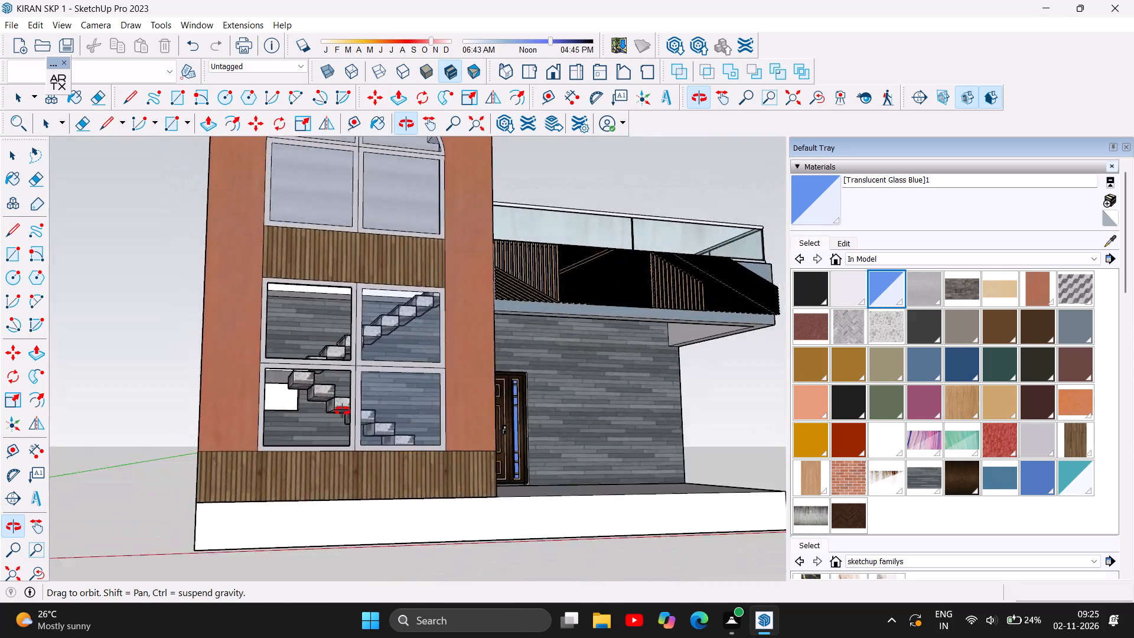
pyautogui.moveTo(343, 411); pyautogui.dragTo(583, 522)
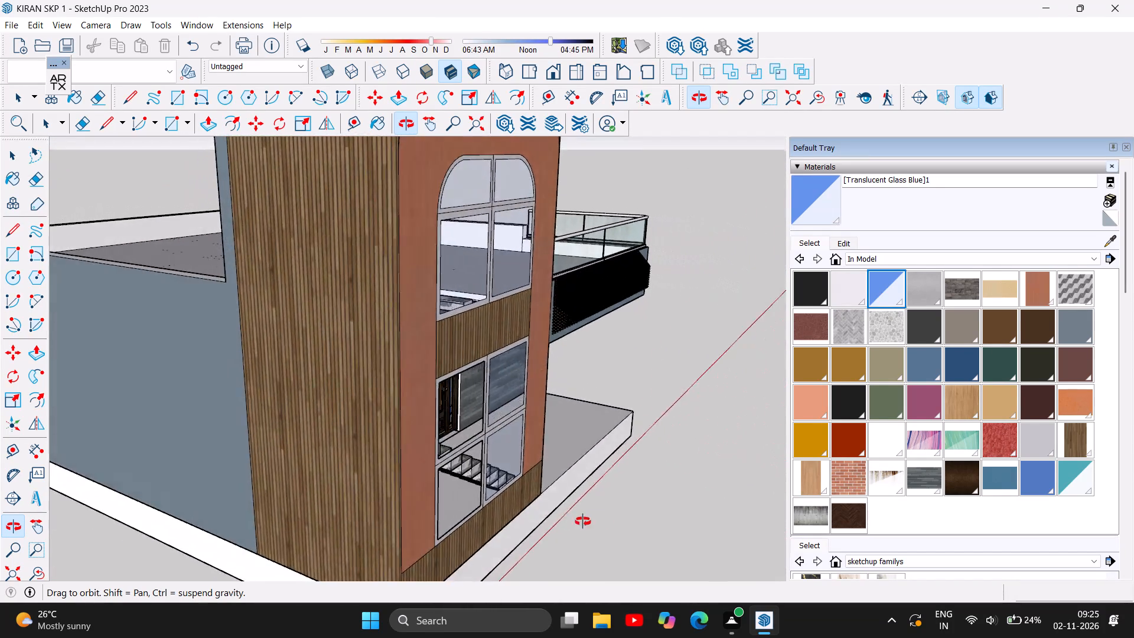
# Examine the staircase and the inner side of the tower's window wall from the open porch side.
pyautogui.moveTo(583, 522); pyautogui.dragTo(0, 425)
pyautogui.moveTo(444, 458); pyautogui.dragTo(305, 442)
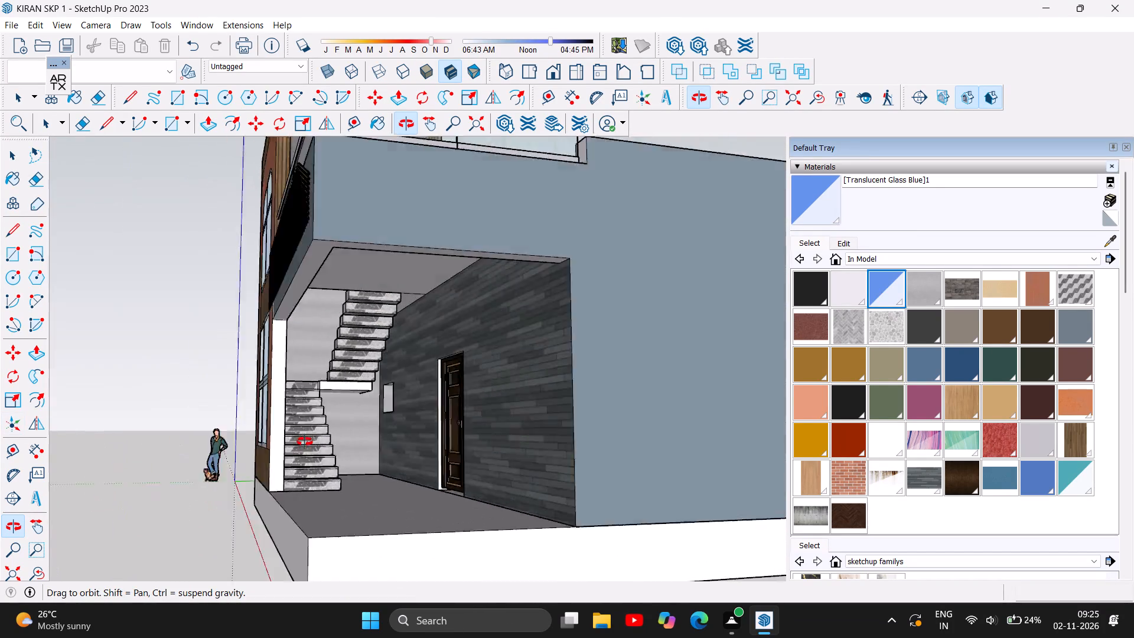
pyautogui.moveTo(305, 442); pyautogui.dragTo(268, 428)
pyautogui.scroll(1, 298, 366)
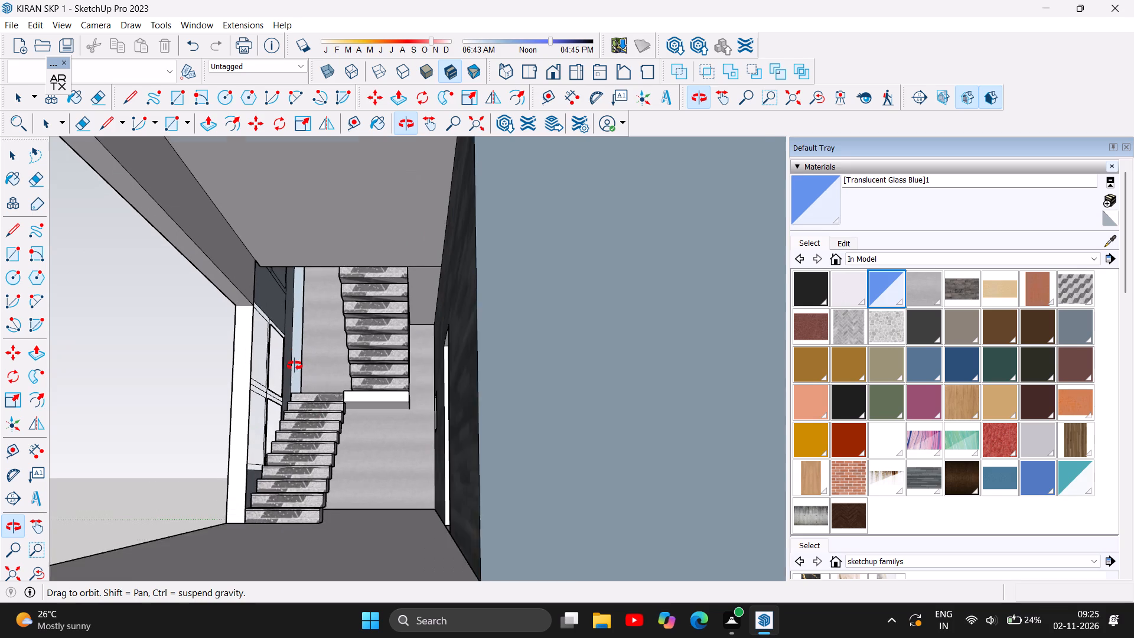
pyautogui.scroll(4, 295, 366)
pyautogui.moveTo(271, 343); pyautogui.dragTo(243, 371)
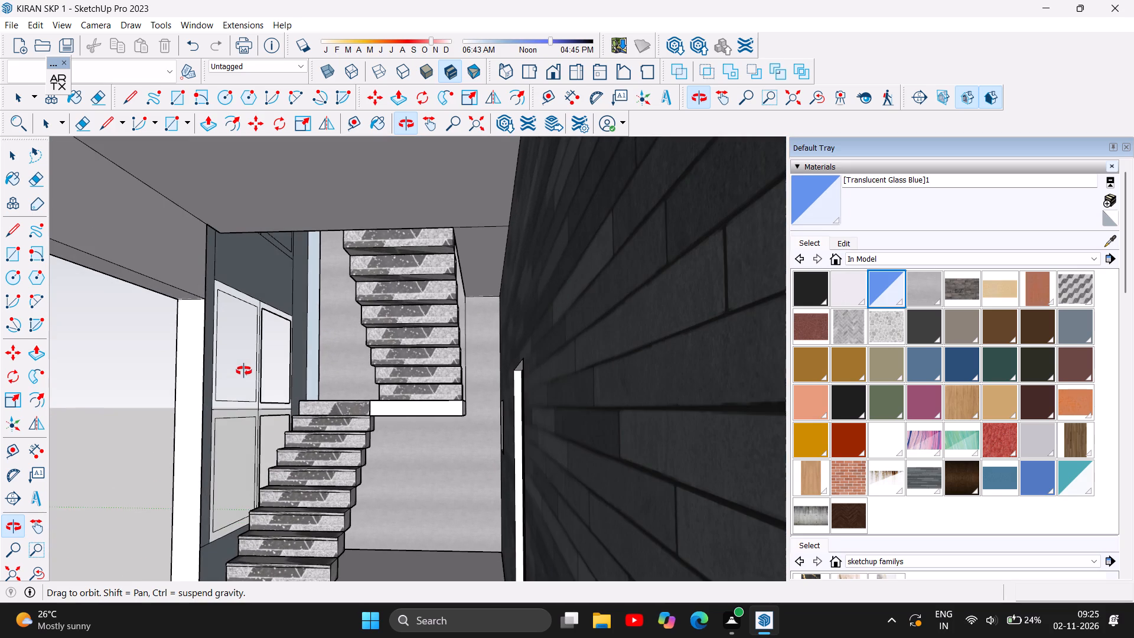
pyautogui.scroll(9, 261, 286)
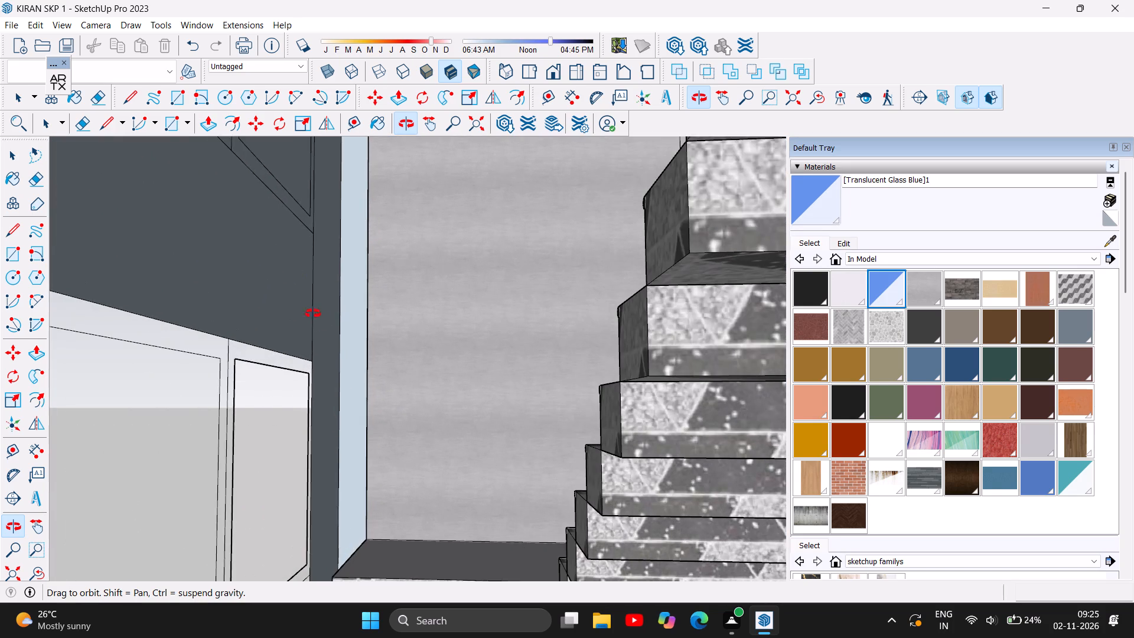
pyautogui.moveTo(320, 323); pyautogui.dragTo(374, 346)
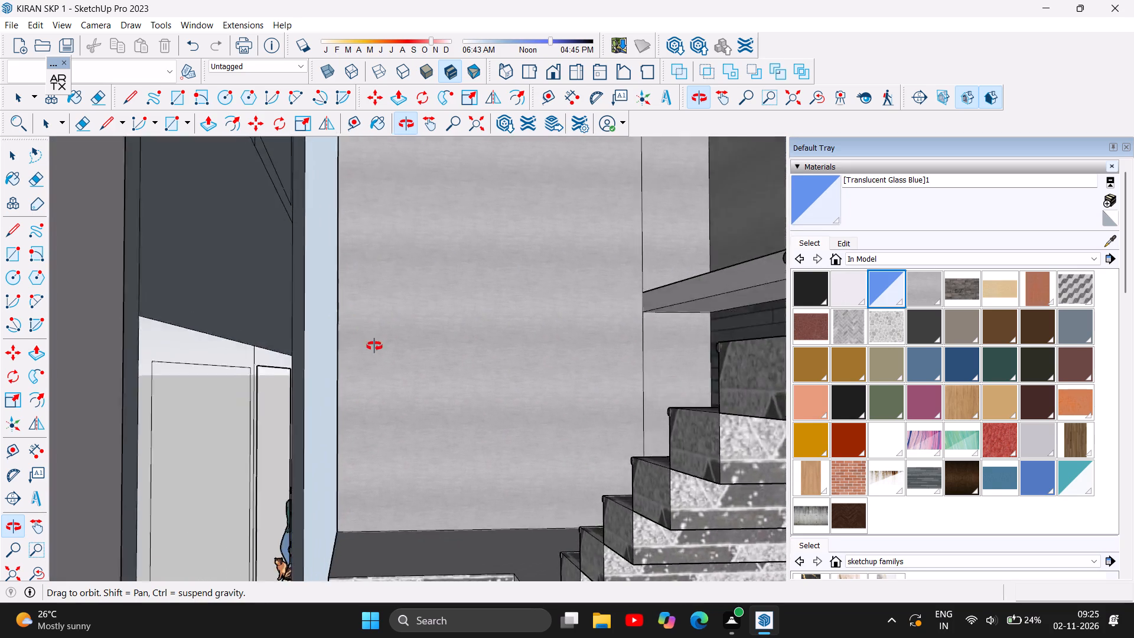
# Examine the tower's lower window and the stairs behind it from the front, and the tower's open side from the roof terrace.
pyautogui.moveTo(374, 346); pyautogui.dragTo(642, 372)
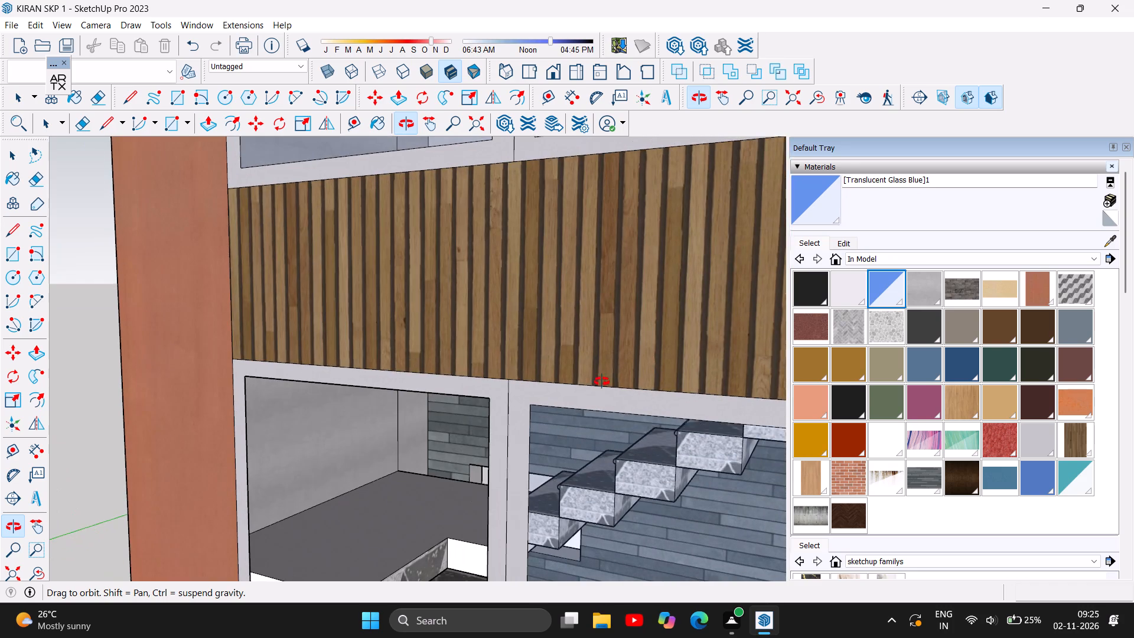
pyautogui.scroll(-2, 507, 365)
pyautogui.scroll(-4, 359, 304)
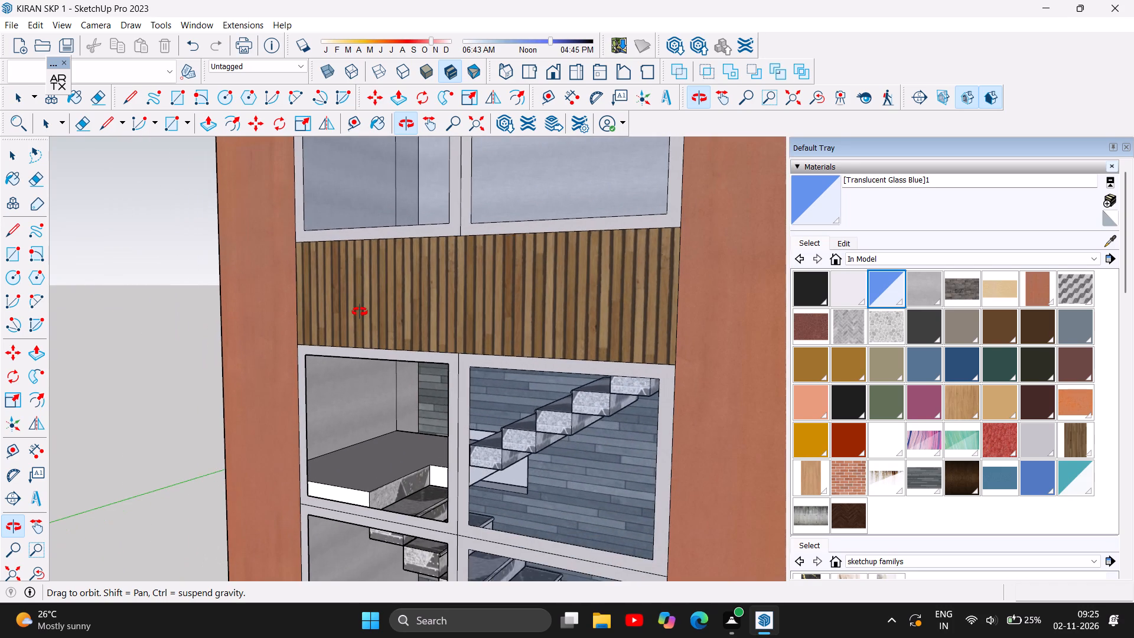
pyautogui.scroll(-2, 360, 312)
pyautogui.moveTo(311, 442); pyautogui.dragTo(468, 375)
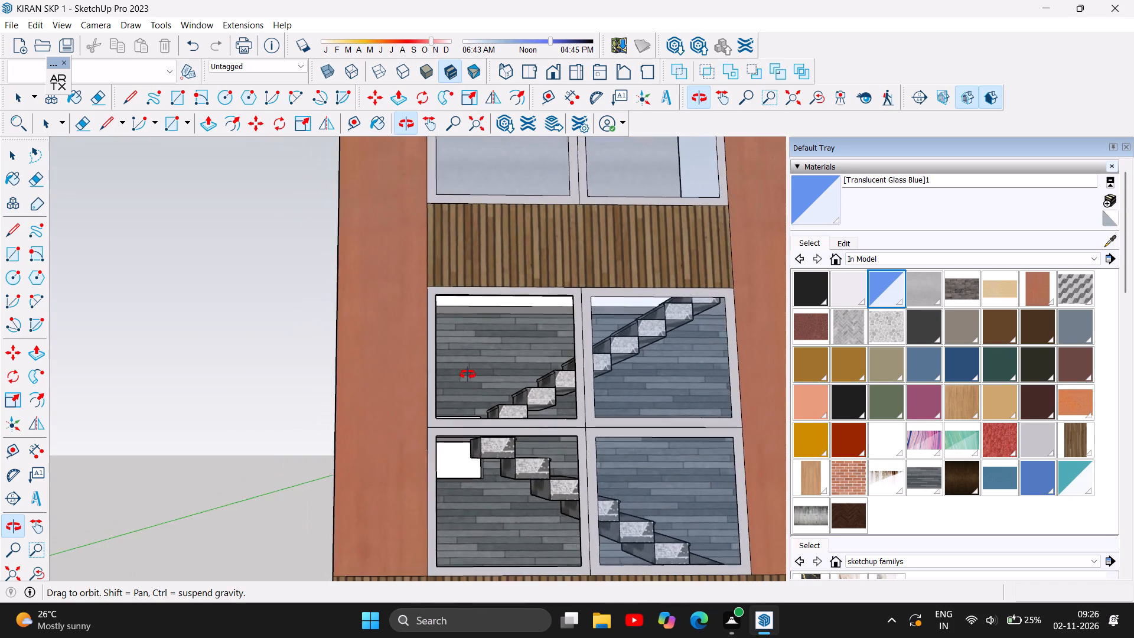
pyautogui.moveTo(468, 375); pyautogui.dragTo(390, 384)
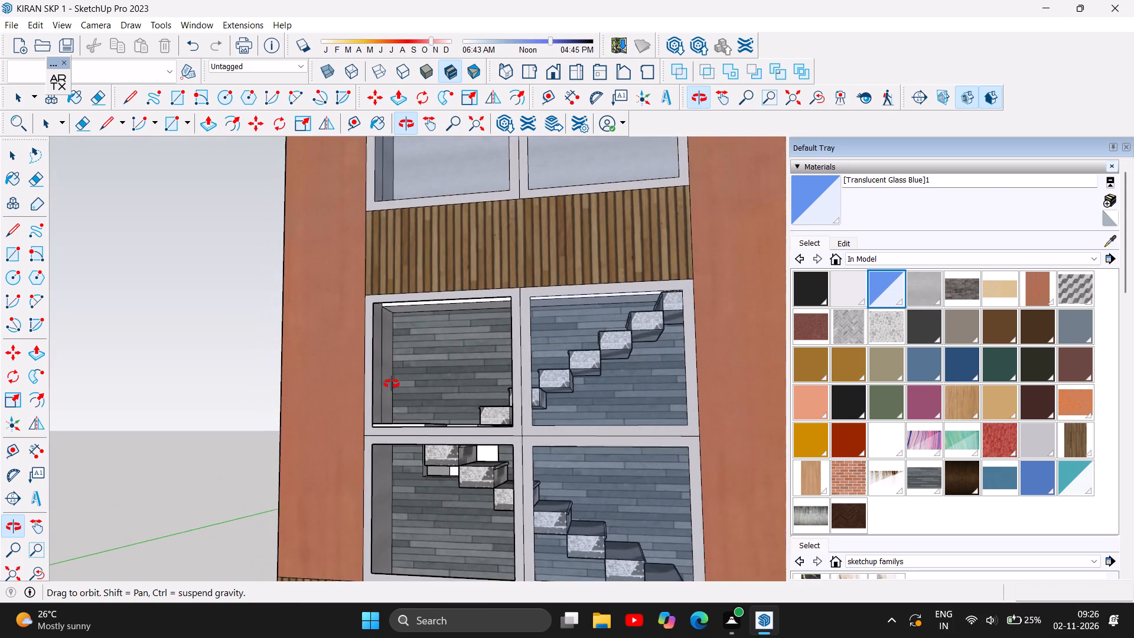
pyautogui.scroll(-5, 392, 384)
pyautogui.moveTo(389, 432); pyautogui.dragTo(447, 502)
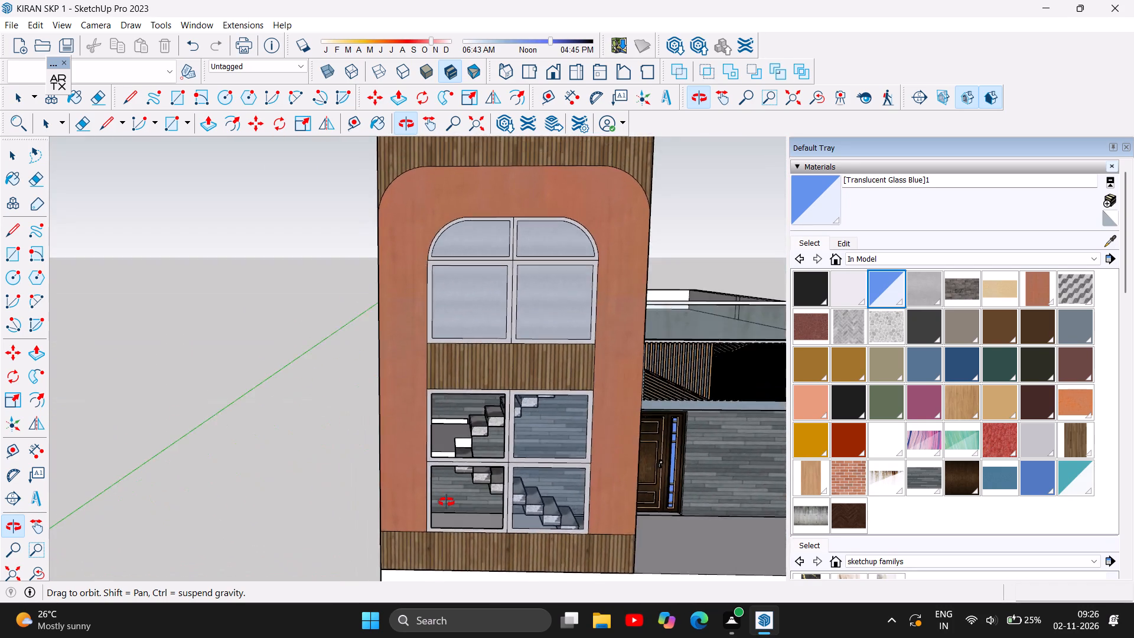
pyautogui.moveTo(447, 502); pyautogui.dragTo(516, 458)
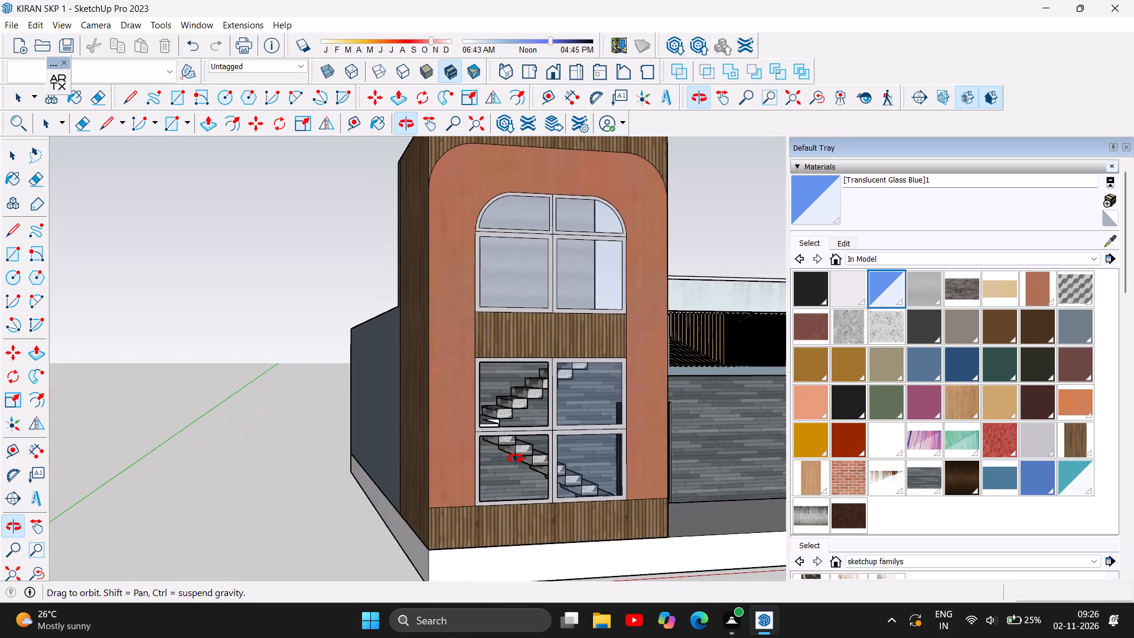
pyautogui.moveTo(516, 458); pyautogui.dragTo(413, 464)
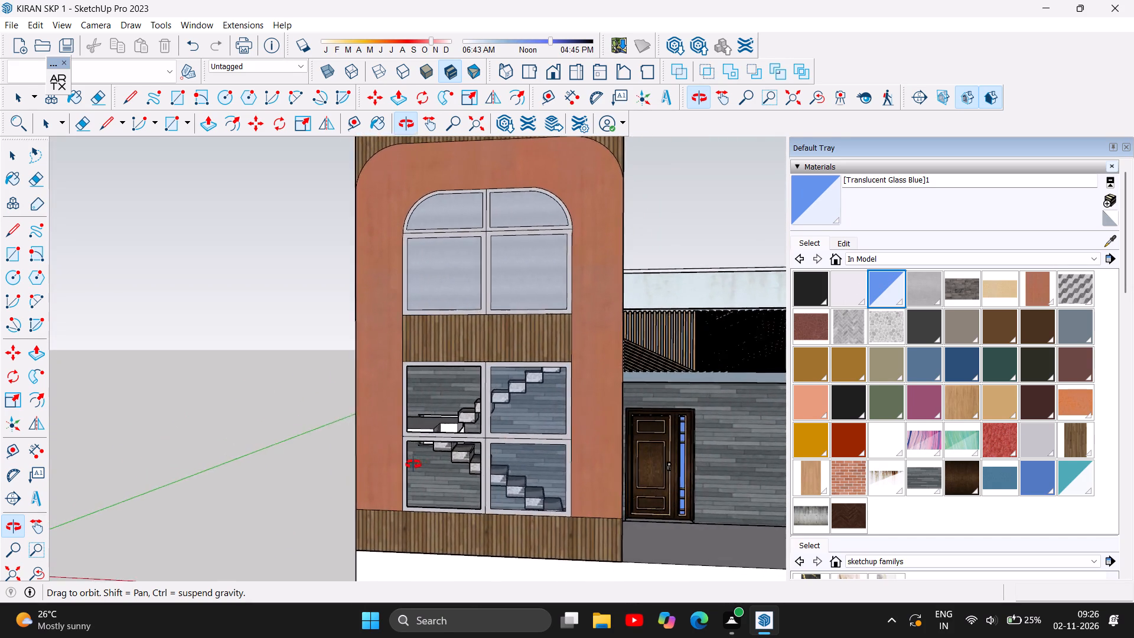
pyautogui.moveTo(413, 464); pyautogui.dragTo(297, 590)
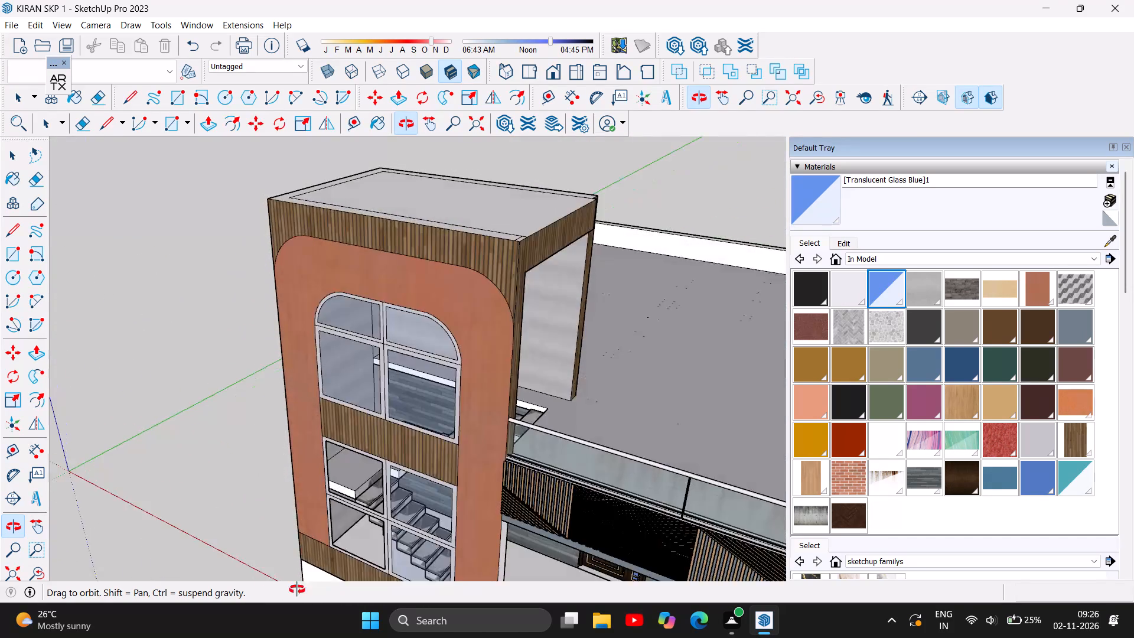
pyautogui.moveTo(297, 590); pyautogui.dragTo(53, 637)
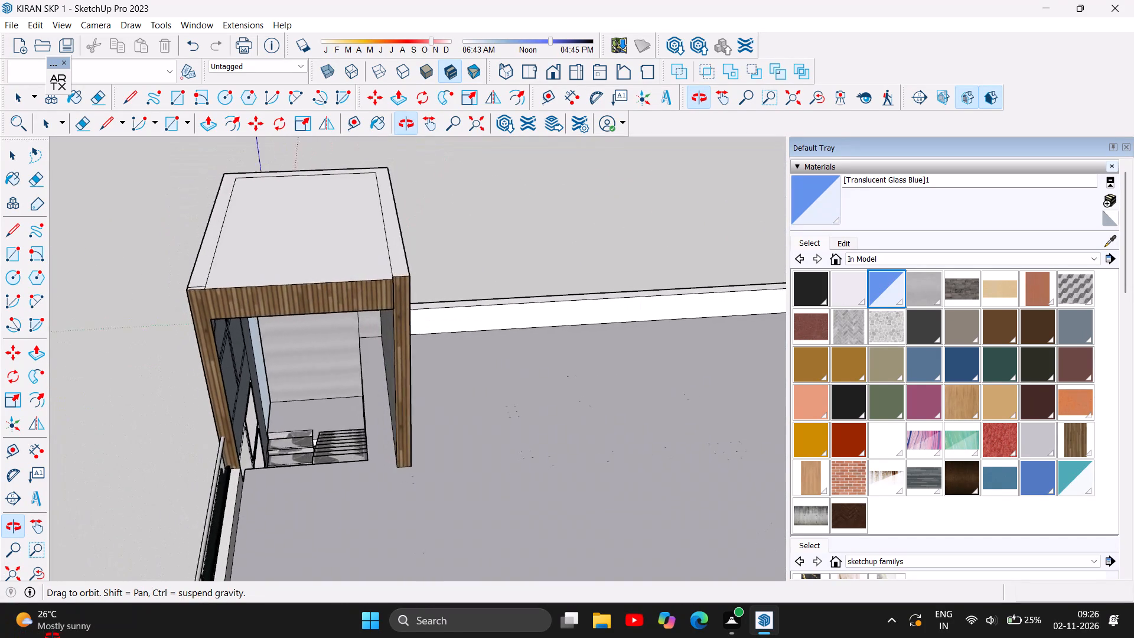
pyautogui.moveTo(53, 637); pyautogui.dragTo(429, 415)
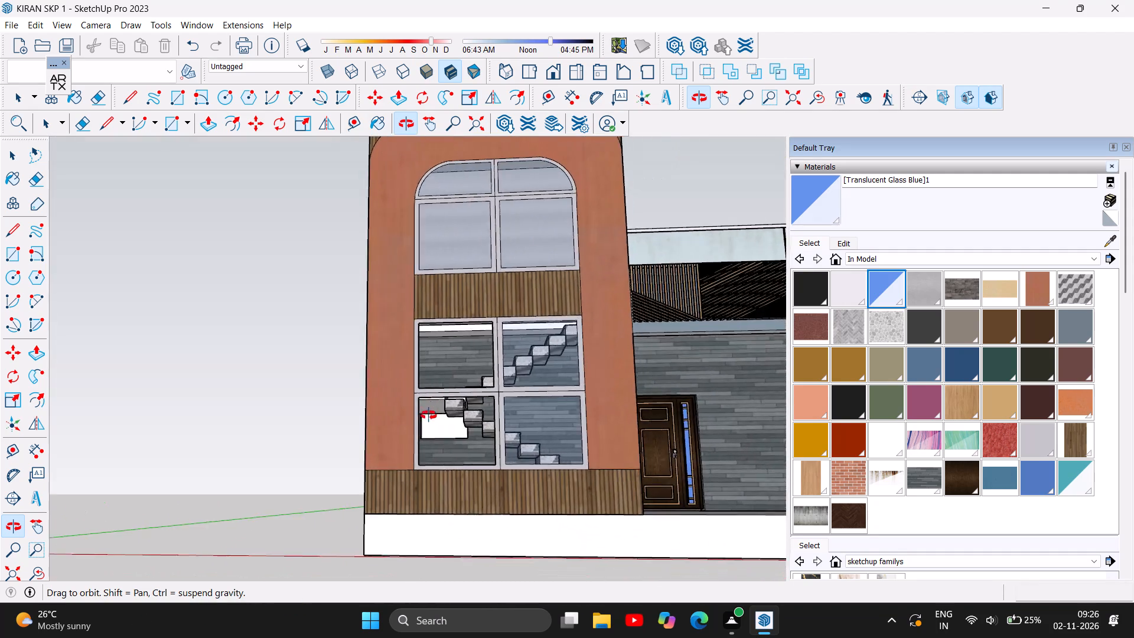
# Examine the whole front elevation, comparing the tower's upper and lower windows.
pyautogui.moveTo(429, 415); pyautogui.dragTo(426, 432)
pyautogui.scroll(-4, 426, 433)
pyautogui.moveTo(407, 446); pyautogui.dragTo(445, 490)
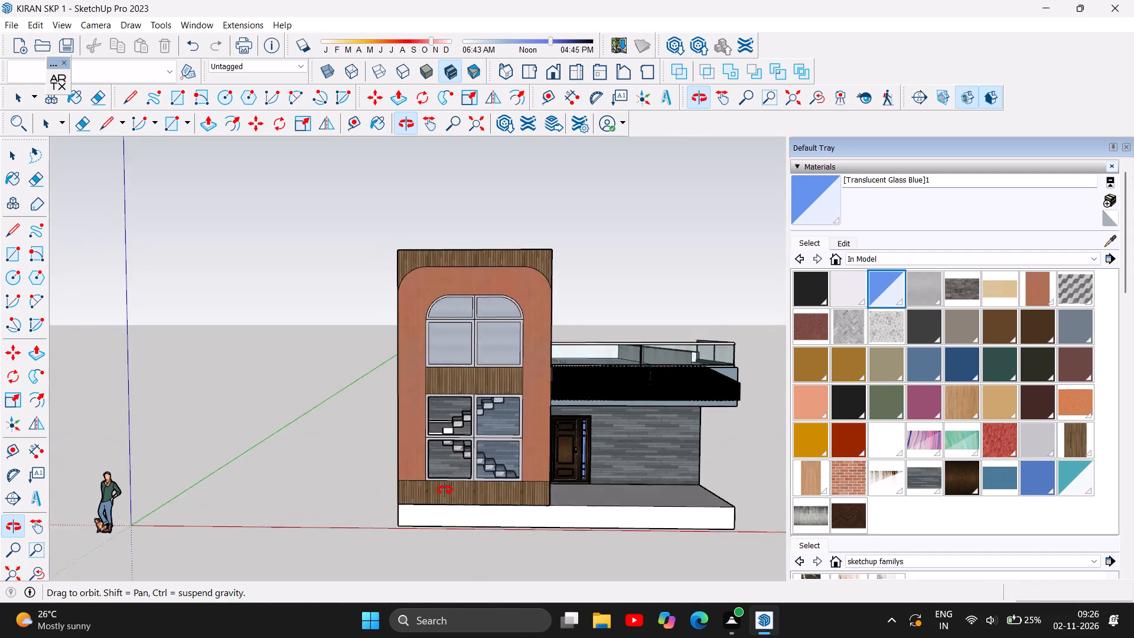
pyautogui.moveTo(445, 490); pyautogui.dragTo(393, 460)
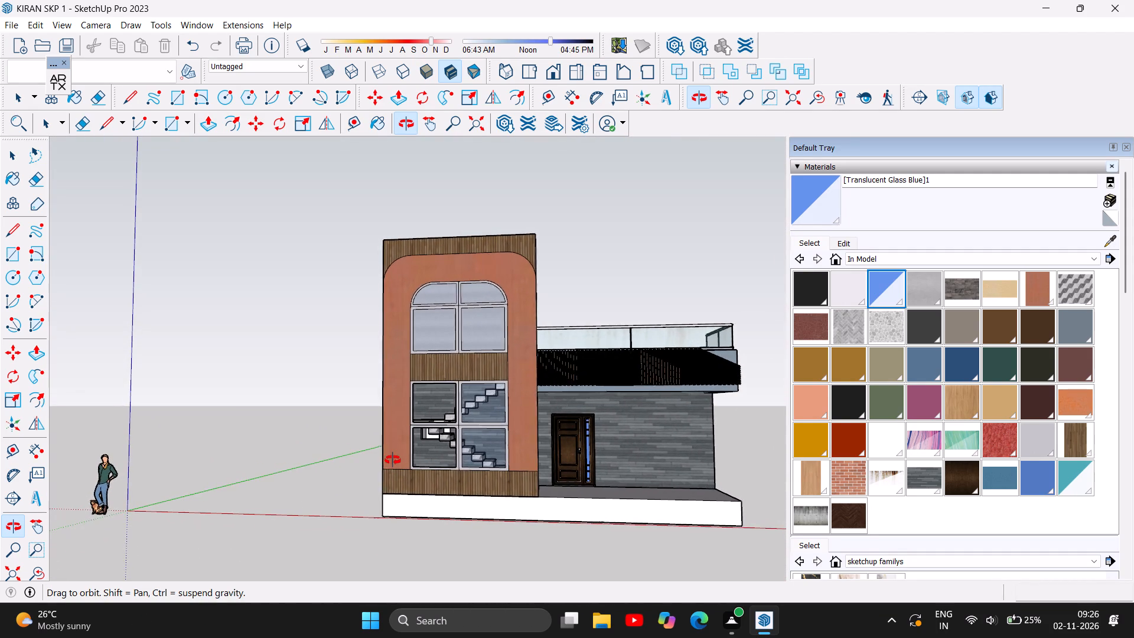
pyautogui.moveTo(393, 460); pyautogui.dragTo(395, 460)
pyautogui.scroll(-1, 255, 395)
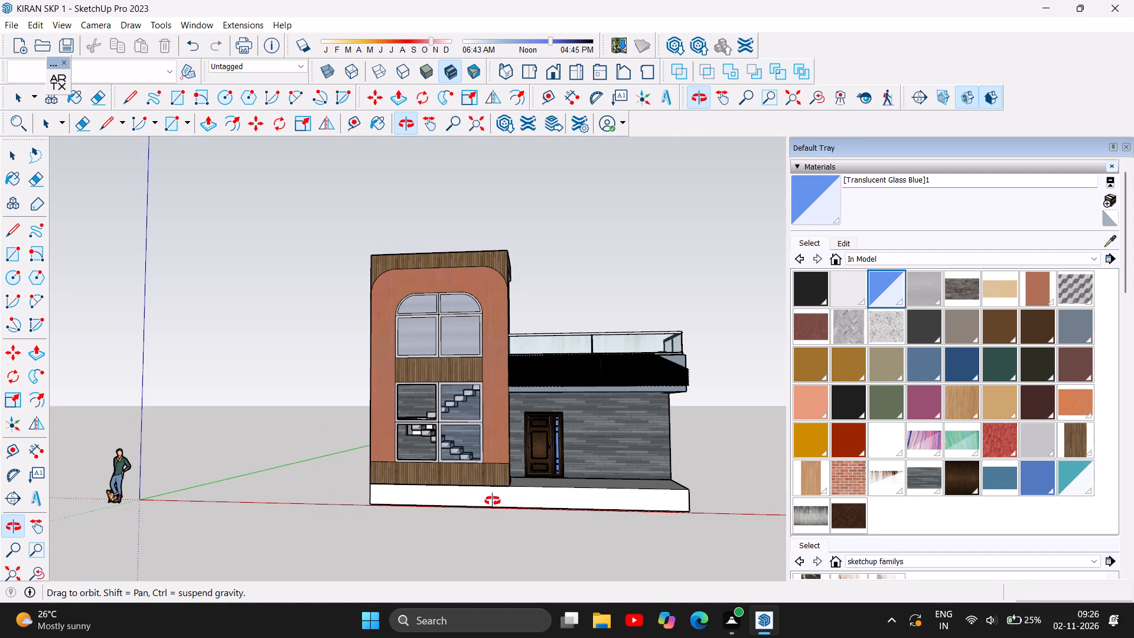
pyautogui.scroll(3, 492, 498)
pyautogui.moveTo(326, 535); pyautogui.dragTo(366, 541)
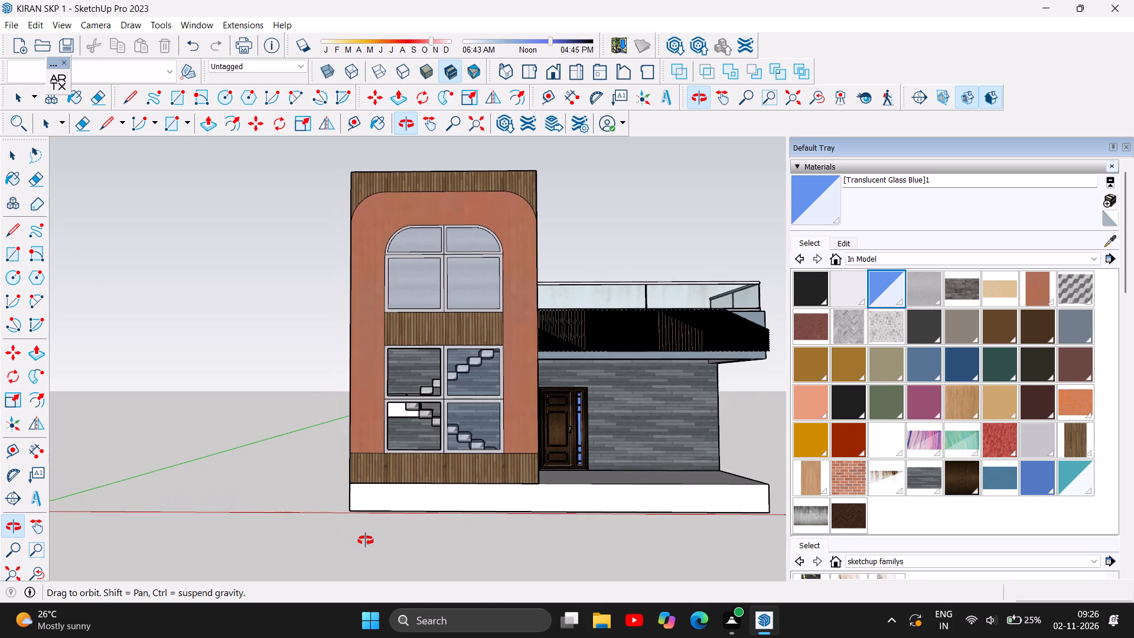
pyautogui.scroll(2, 480, 496)
pyautogui.moveTo(484, 465); pyautogui.dragTo(488, 491)
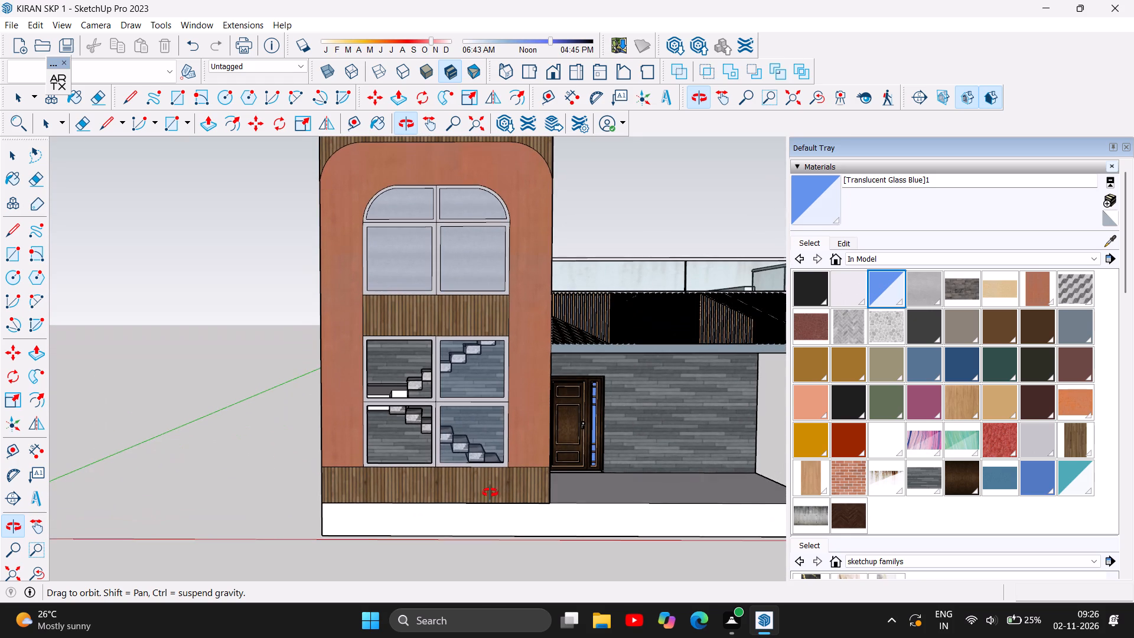
# Examine the lower window's open and glazed halves up close, from the front and from both sides of the tower.
pyautogui.scroll(2, 601, 390)
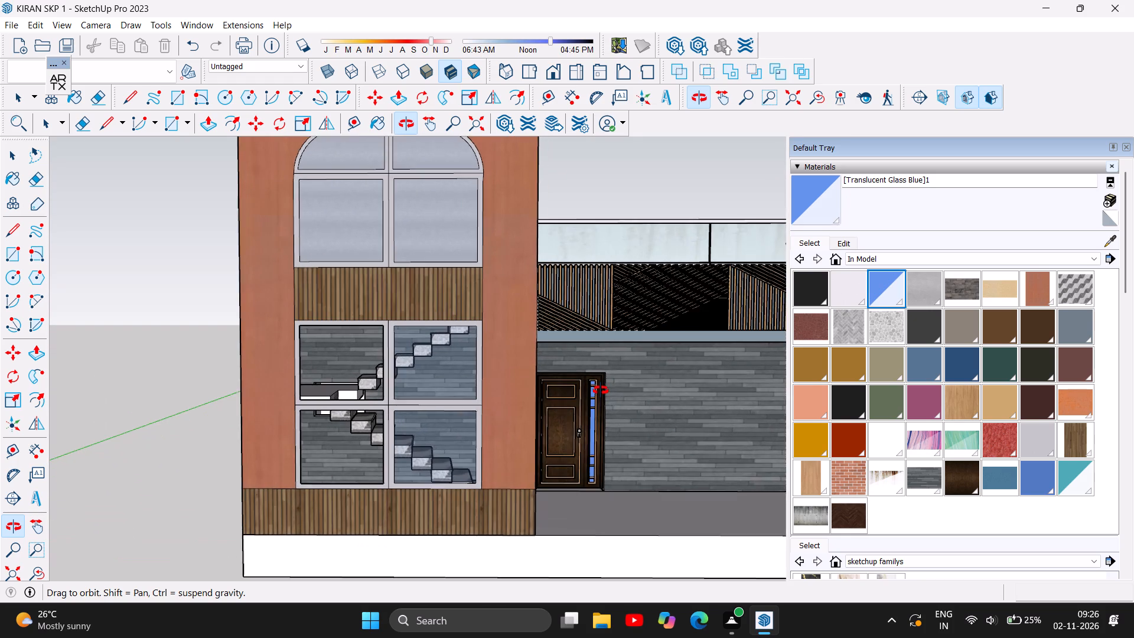
pyautogui.scroll(3, 601, 390)
pyautogui.moveTo(249, 388); pyautogui.dragTo(262, 395)
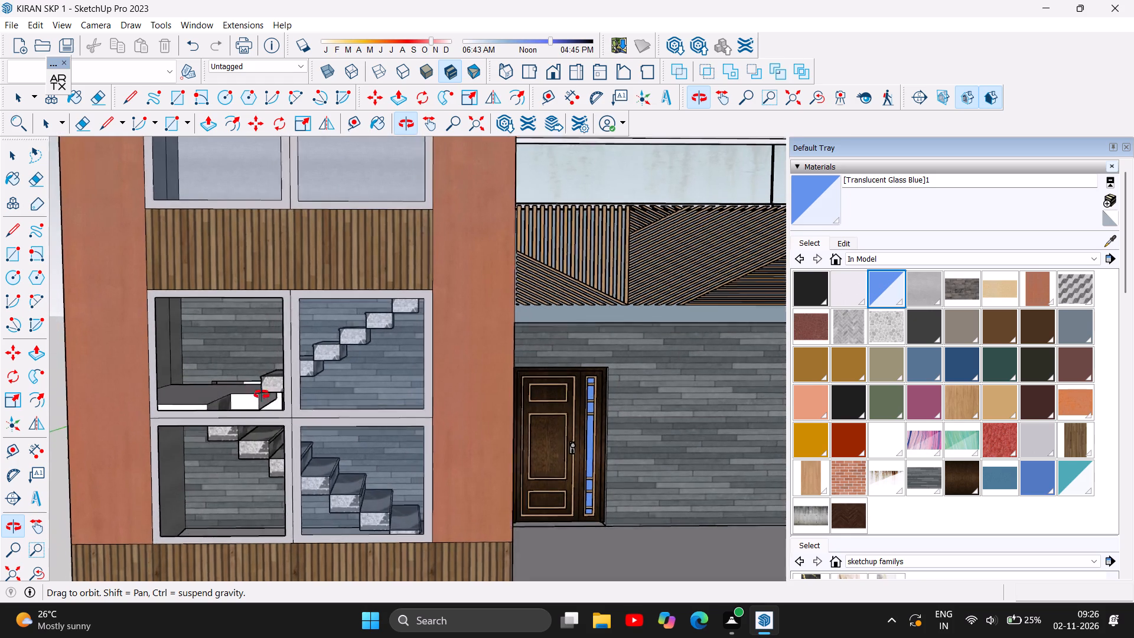
pyautogui.moveTo(262, 395); pyautogui.dragTo(444, 393)
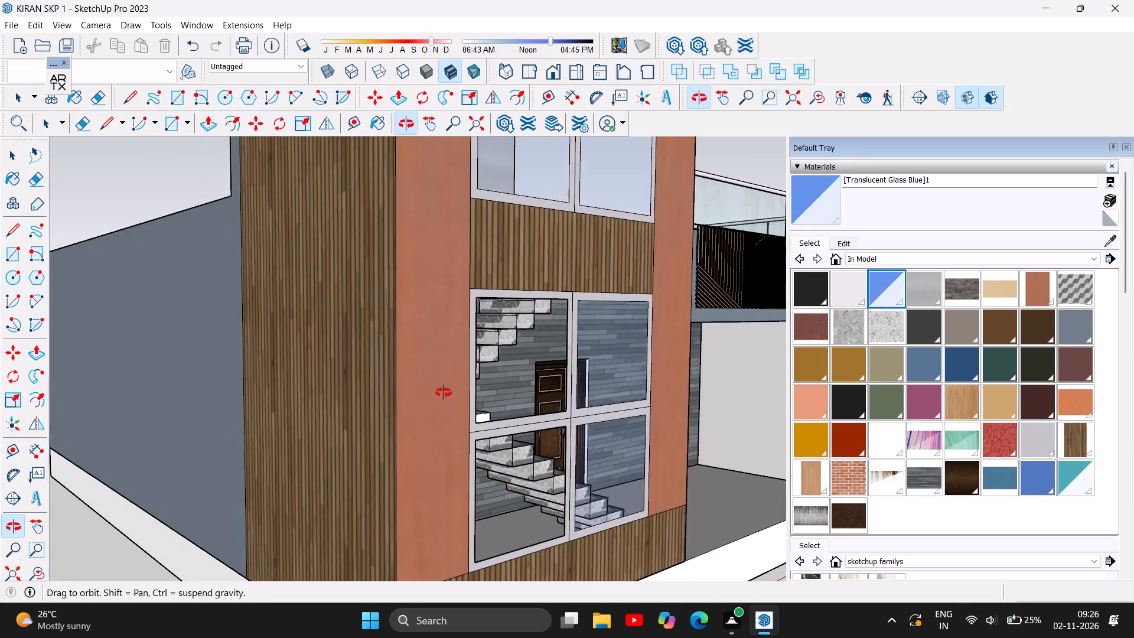
pyautogui.moveTo(444, 393); pyautogui.dragTo(136, 363)
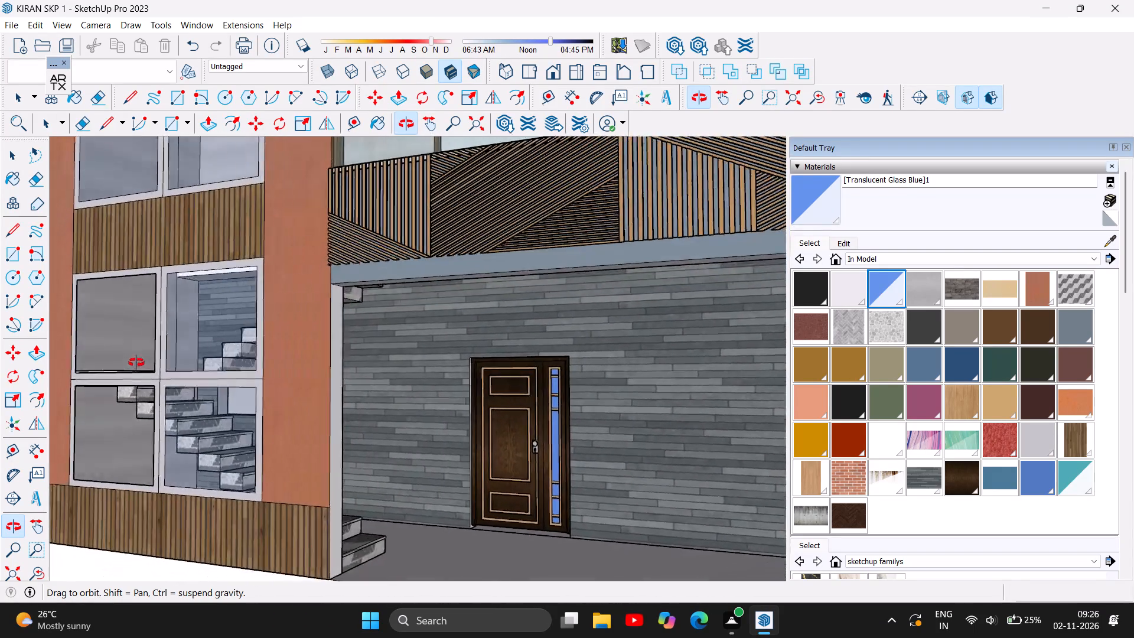
pyautogui.moveTo(136, 363); pyautogui.dragTo(439, 379)
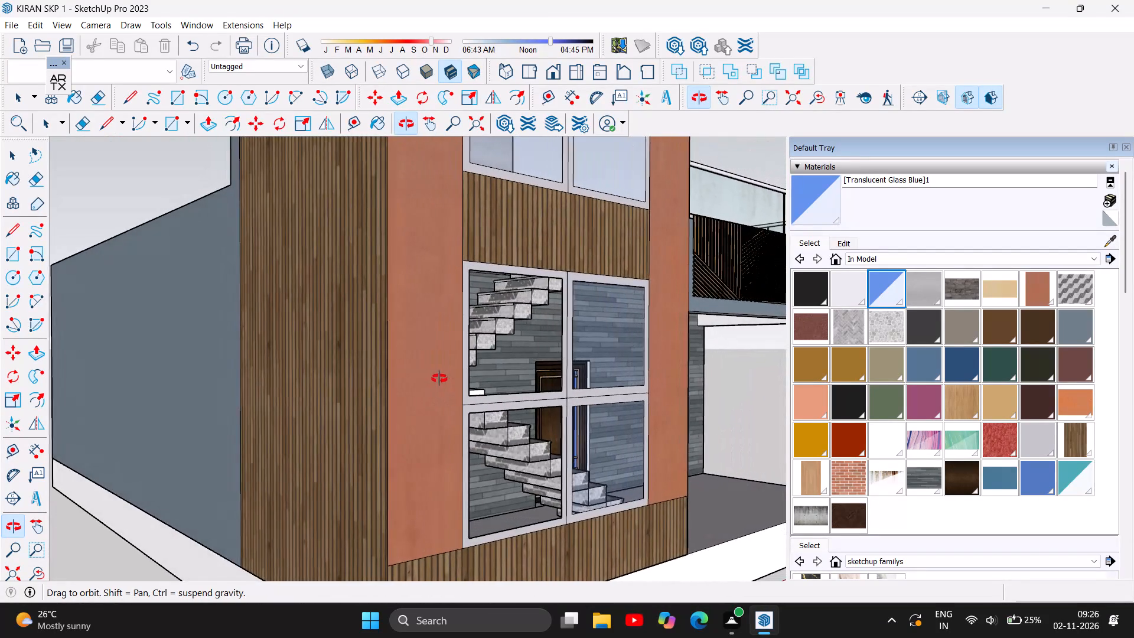
pyautogui.moveTo(439, 379); pyautogui.dragTo(269, 380)
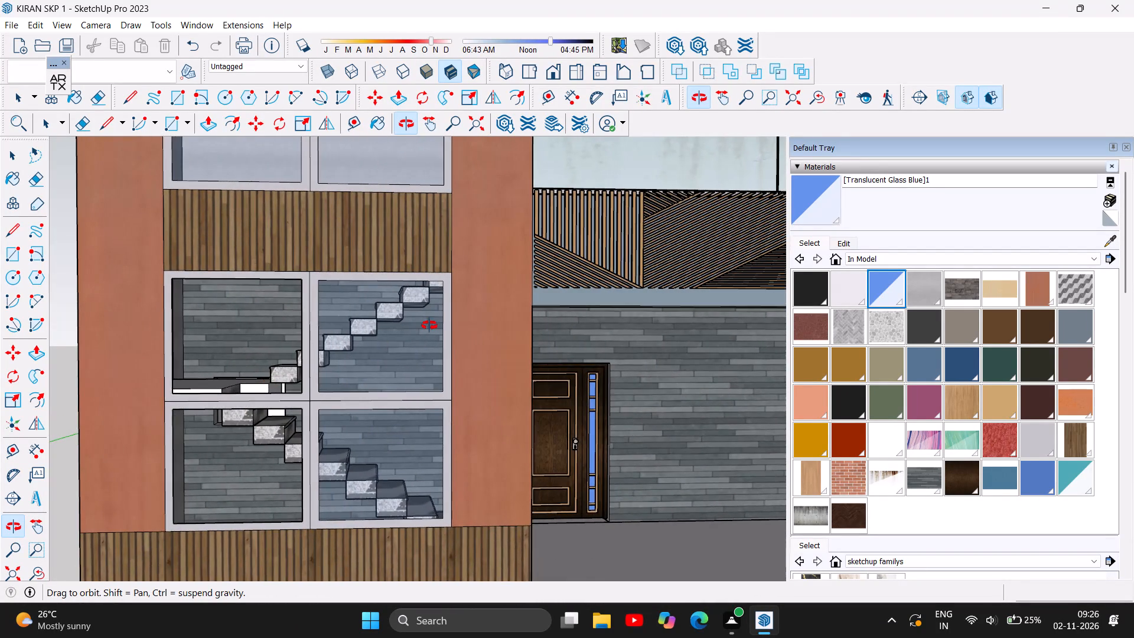
# Examine the whole house from the front, from above and from both sides, including the tower's opening onto the roof terrace.
pyautogui.scroll(-6, 429, 325)
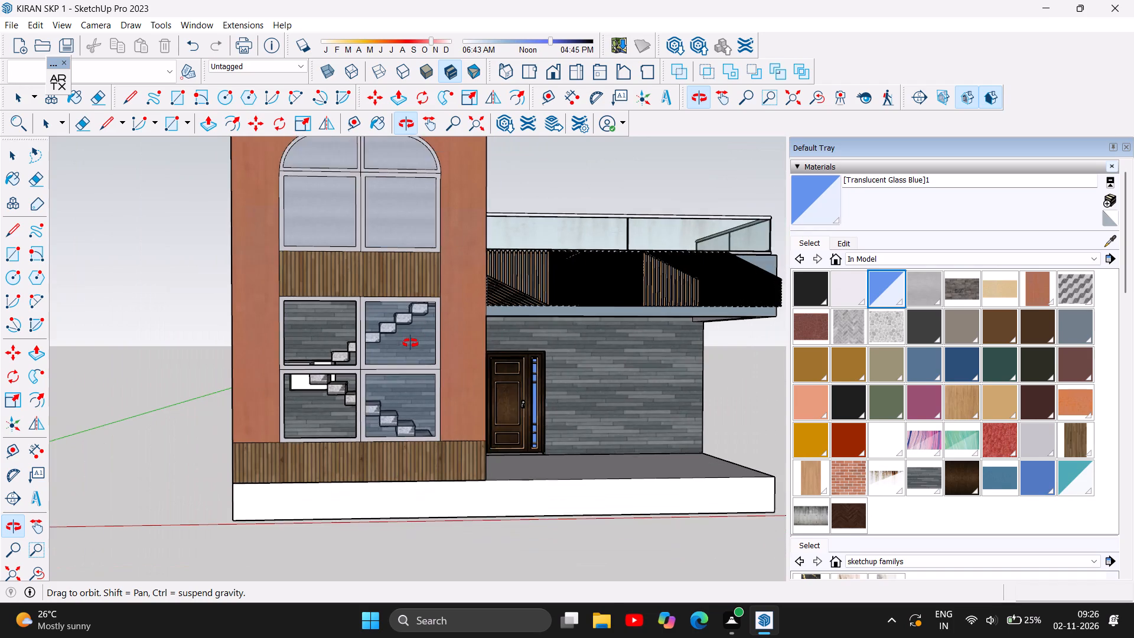
pyautogui.scroll(-3, 410, 343)
pyautogui.moveTo(484, 356); pyautogui.dragTo(454, 359)
pyautogui.scroll(-1, 464, 469)
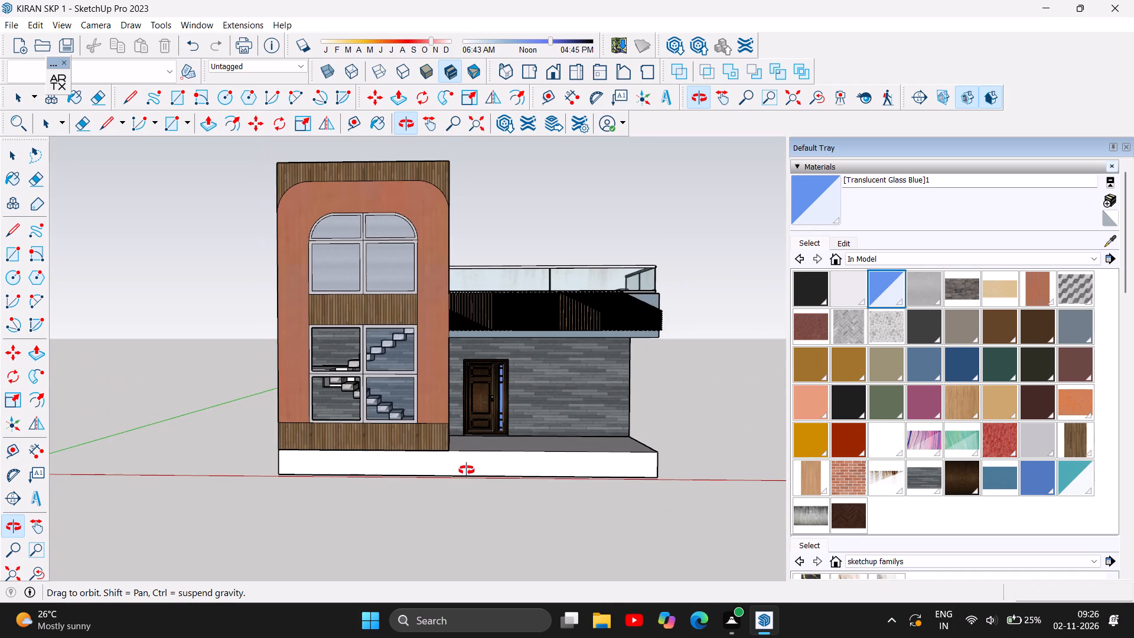
pyautogui.moveTo(397, 317); pyautogui.dragTo(374, 445)
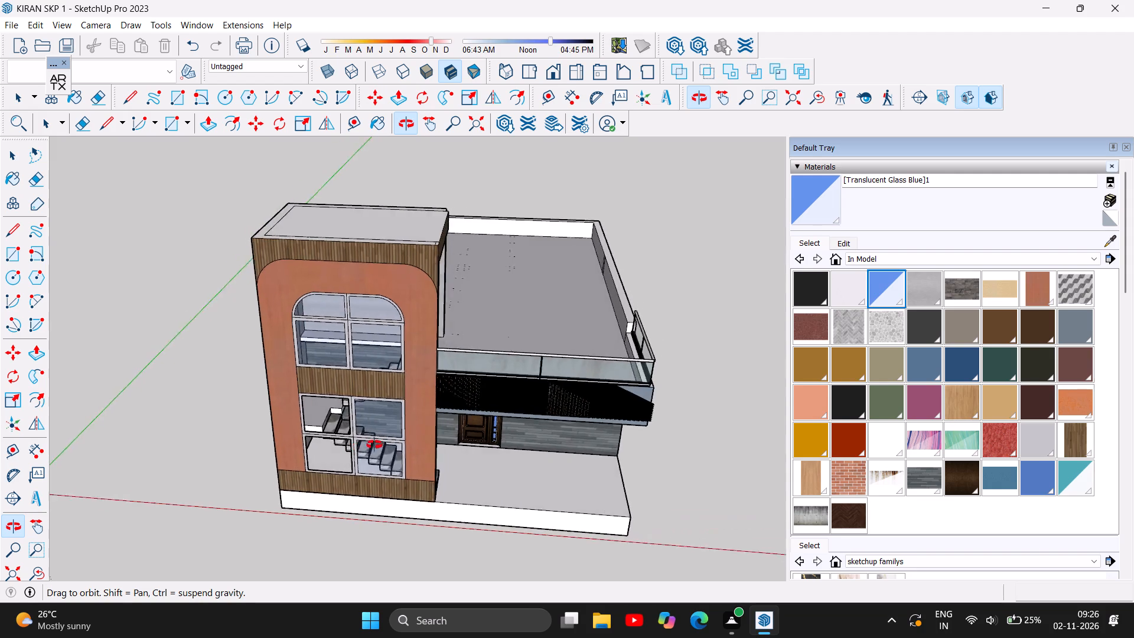
pyautogui.moveTo(374, 445); pyautogui.dragTo(498, 363)
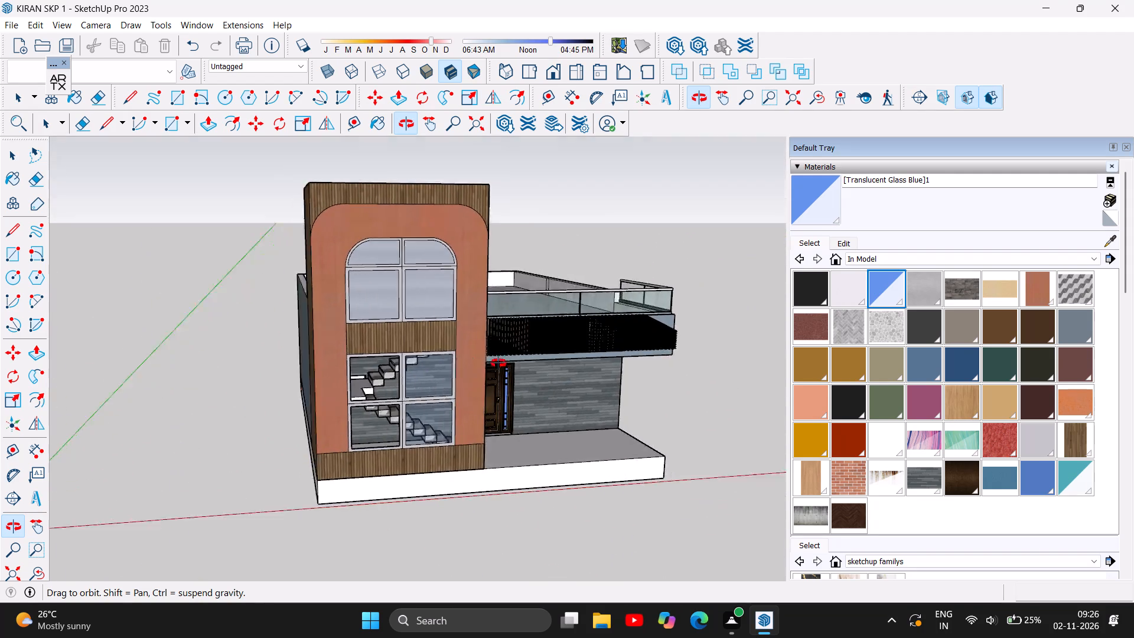
pyautogui.moveTo(498, 363); pyautogui.dragTo(546, 335)
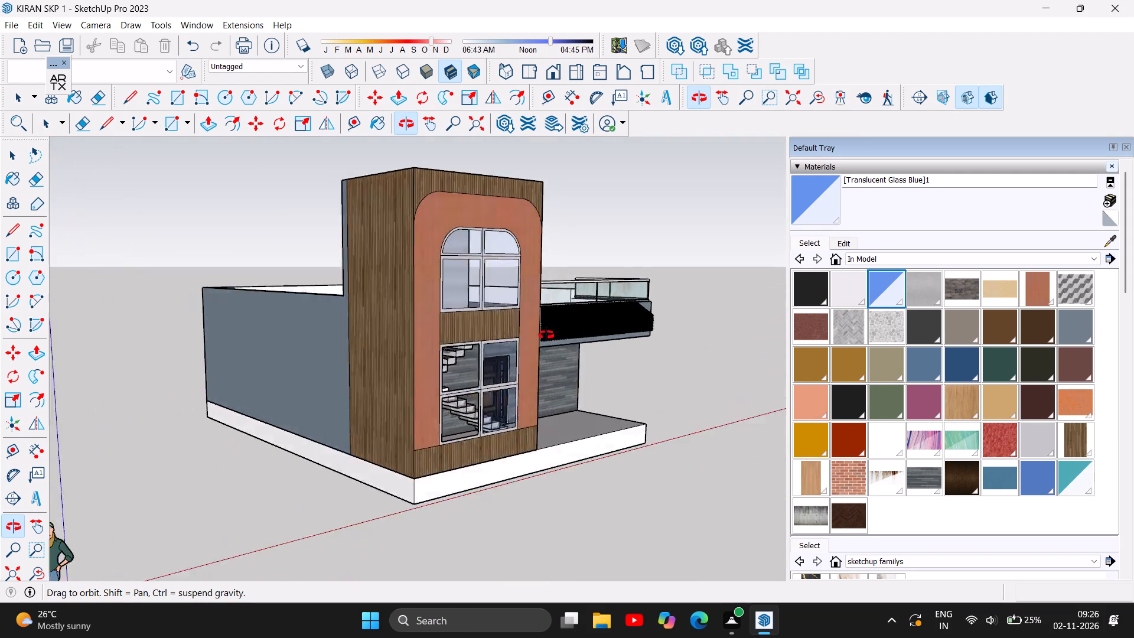
pyautogui.moveTo(546, 335); pyautogui.dragTo(315, 340)
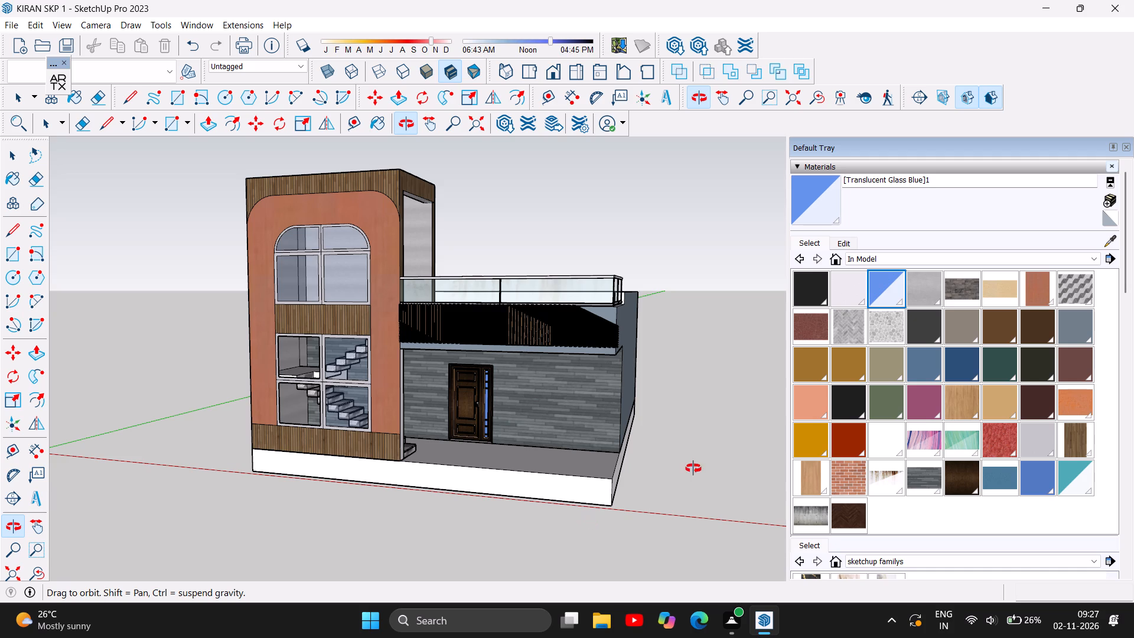
pyautogui.moveTo(535, 351); pyautogui.dragTo(249, 359)
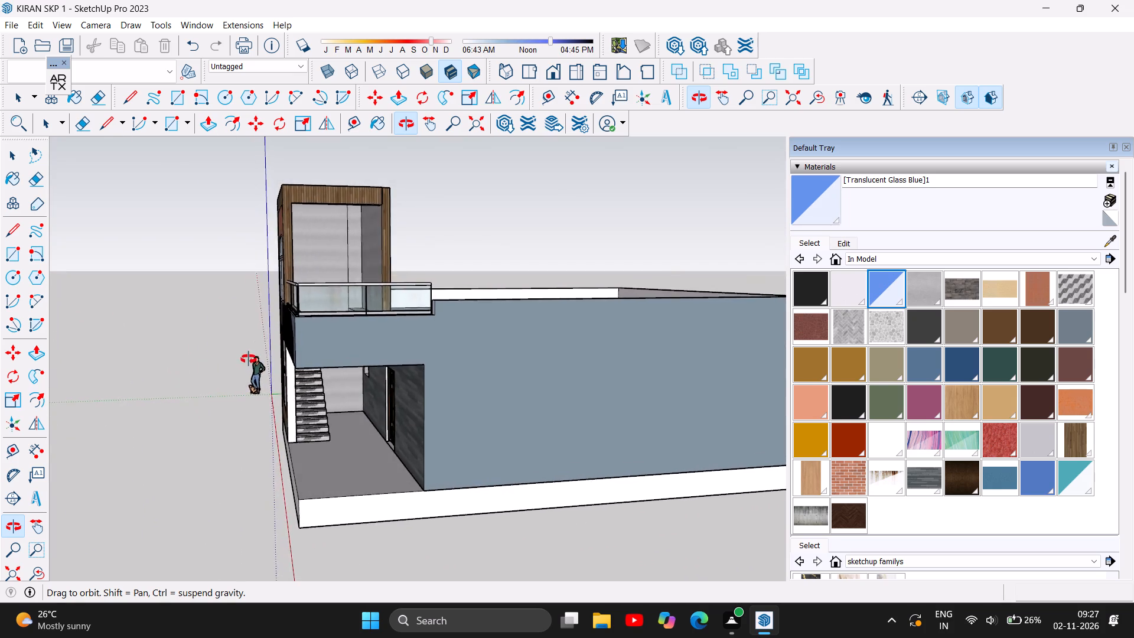
pyautogui.moveTo(249, 359); pyautogui.dragTo(148, 511)
pyautogui.scroll(1, 320, 266)
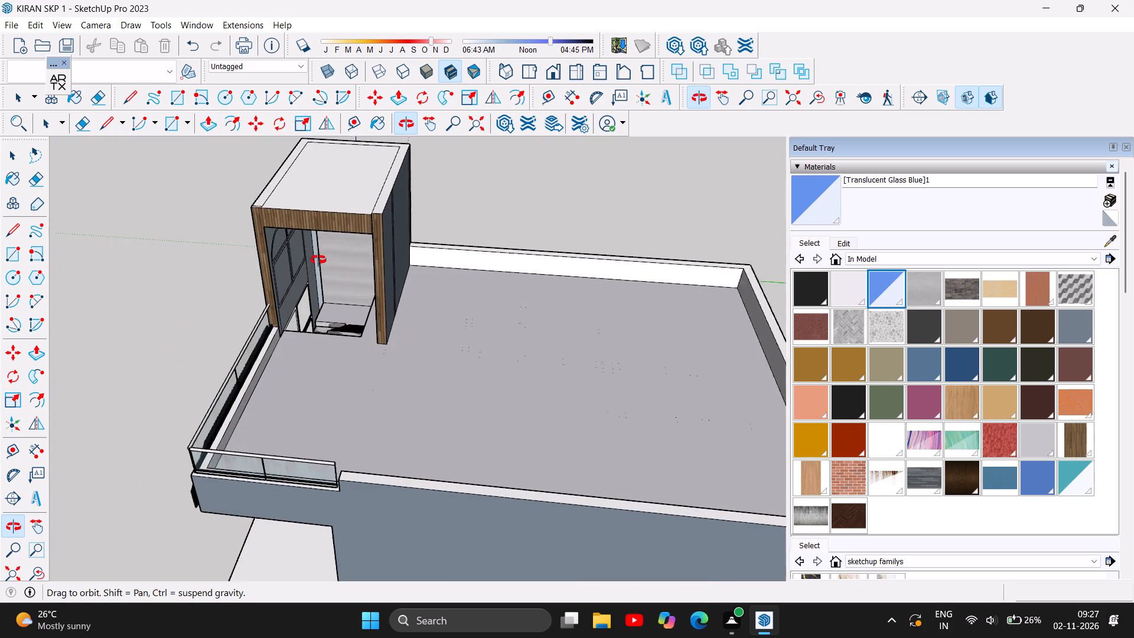
pyautogui.scroll(1, 318, 260)
pyautogui.moveTo(324, 311); pyautogui.dragTo(472, 188)
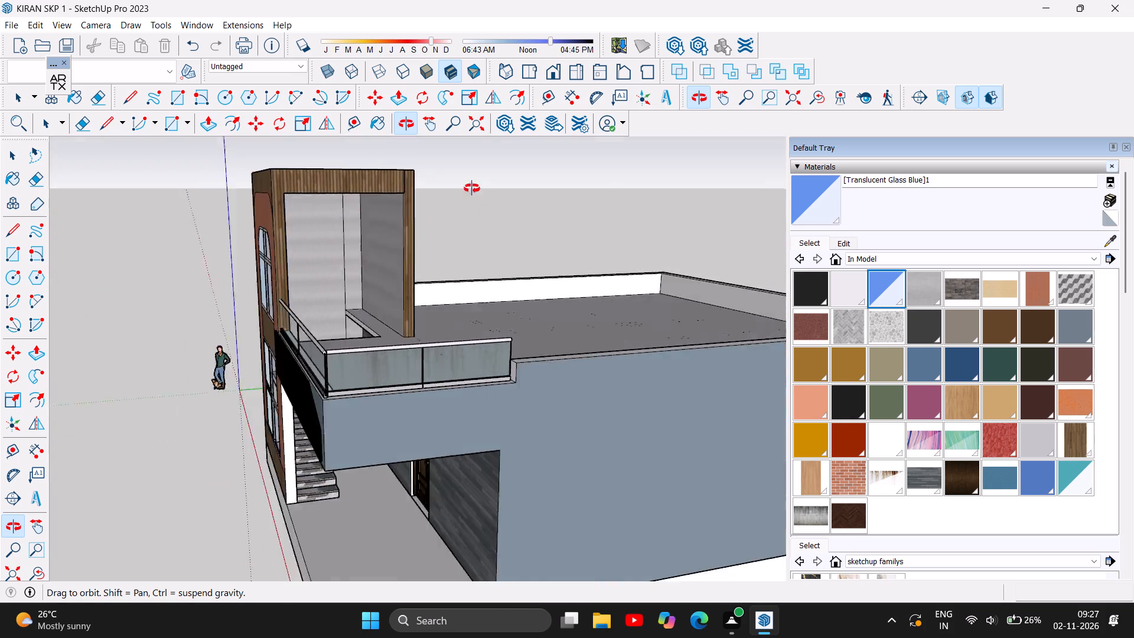
# Examine the tower's interior walls, window backs and staircase from the roof terrace opening and from inside the stairwell.
pyautogui.moveTo(472, 188); pyautogui.dragTo(591, 179)
pyautogui.moveTo(301, 259); pyautogui.dragTo(507, 255)
pyautogui.moveTo(504, 255); pyautogui.dragTo(468, 262)
pyautogui.moveTo(453, 262); pyautogui.dragTo(164, 277)
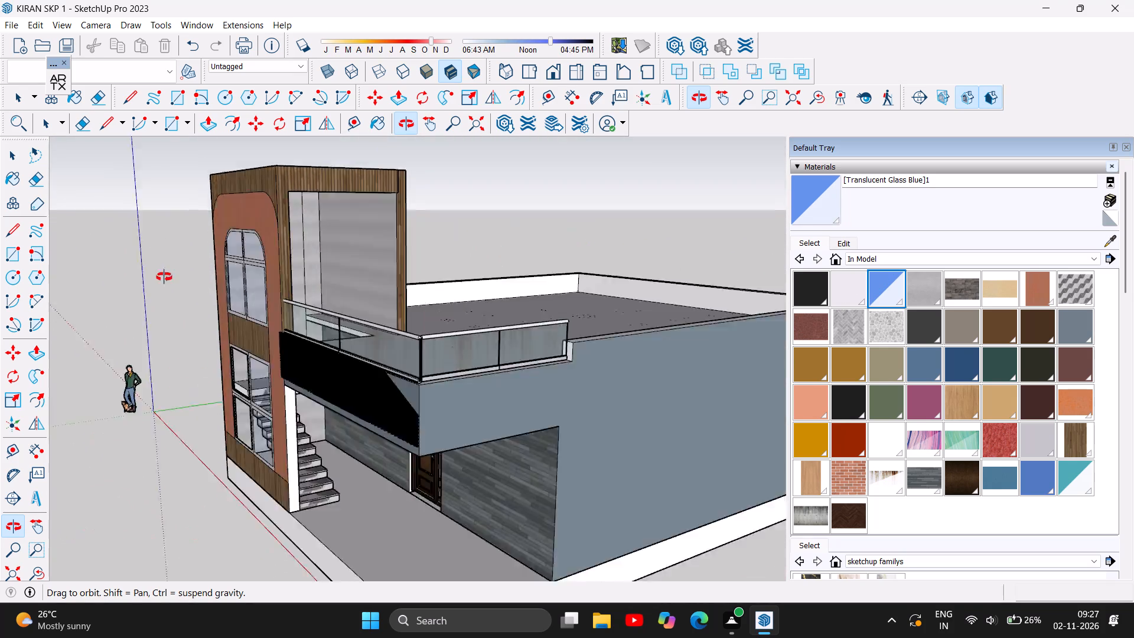
pyautogui.moveTo(164, 277); pyautogui.dragTo(0, 323)
pyautogui.scroll(6, 295, 249)
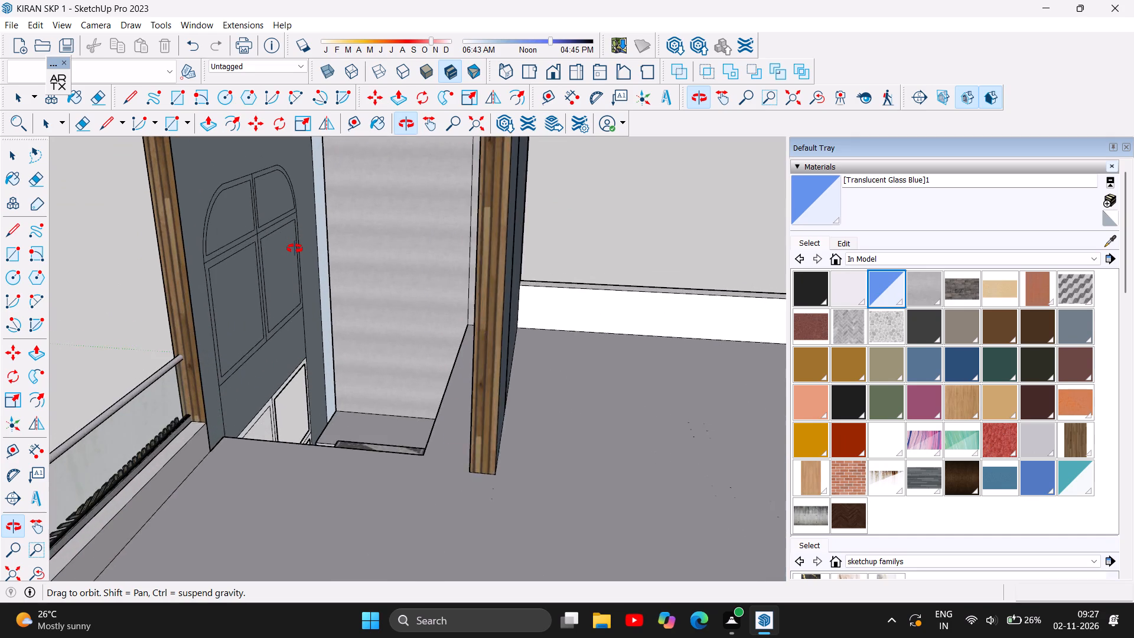
pyautogui.scroll(6, 295, 249)
pyautogui.moveTo(340, 285); pyautogui.dragTo(197, 271)
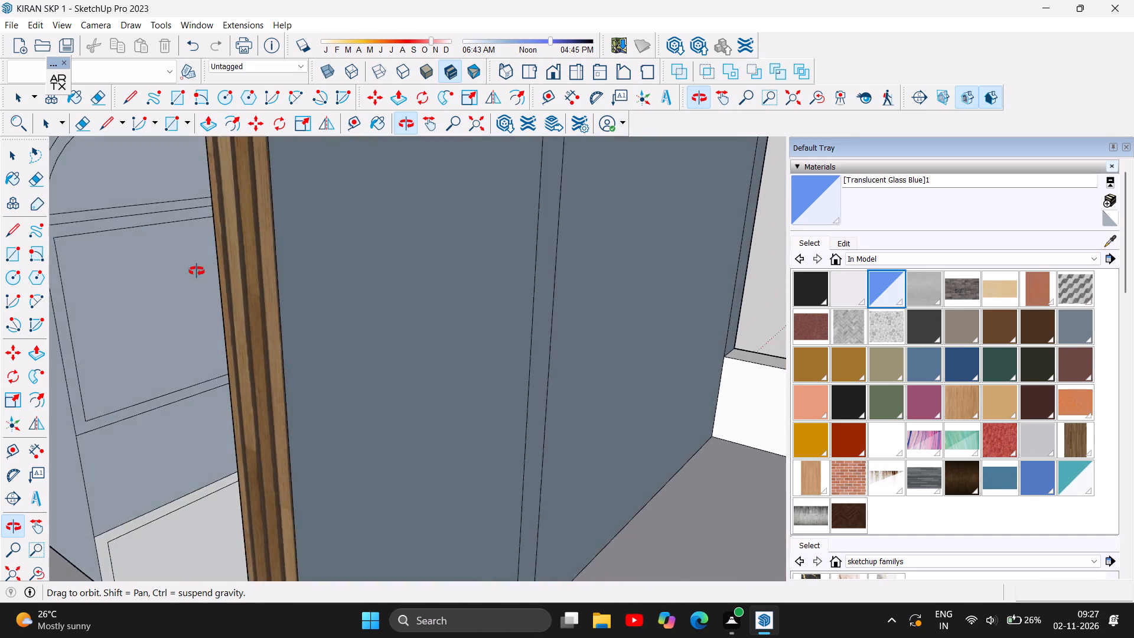
pyautogui.moveTo(197, 271); pyautogui.dragTo(174, 255)
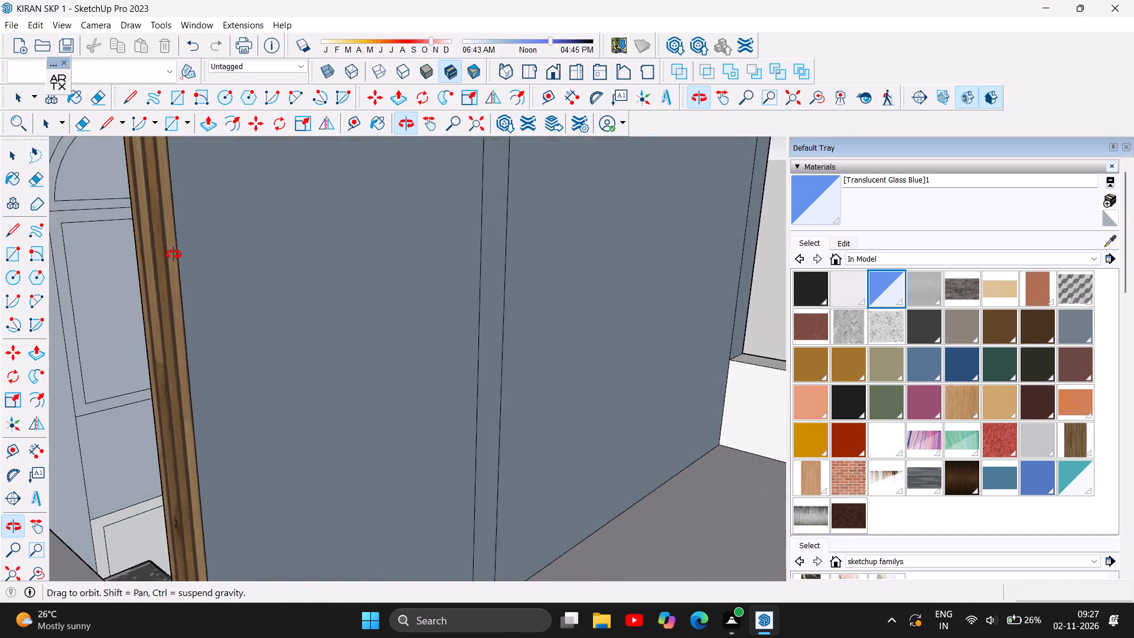
pyautogui.moveTo(174, 255); pyautogui.dragTo(309, 27)
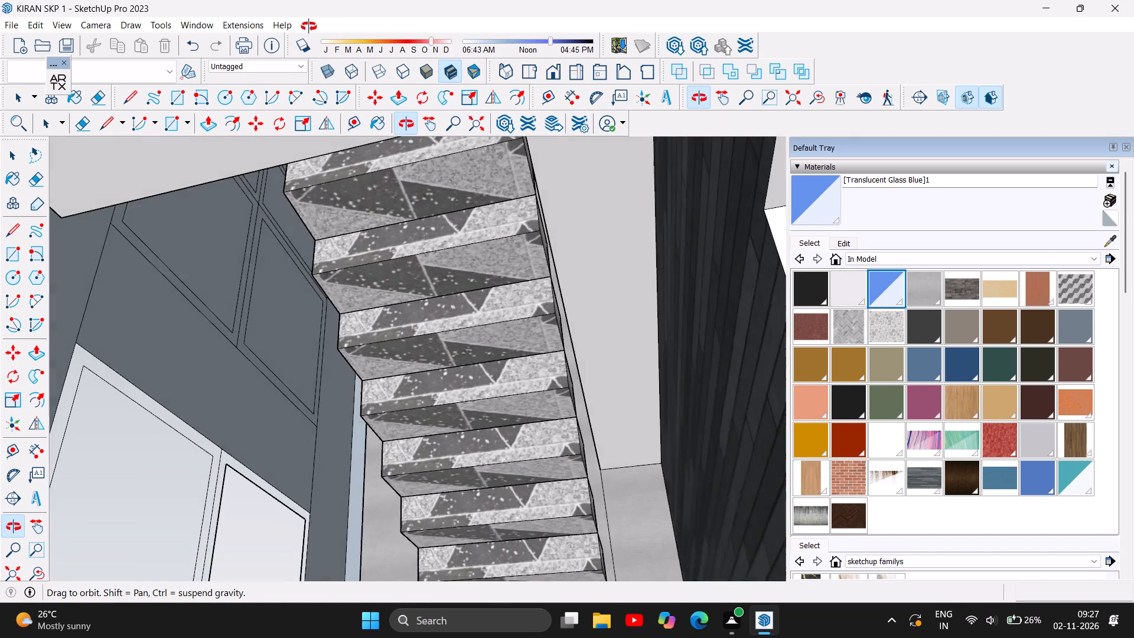
pyautogui.moveTo(309, 27); pyautogui.dragTo(374, 43)
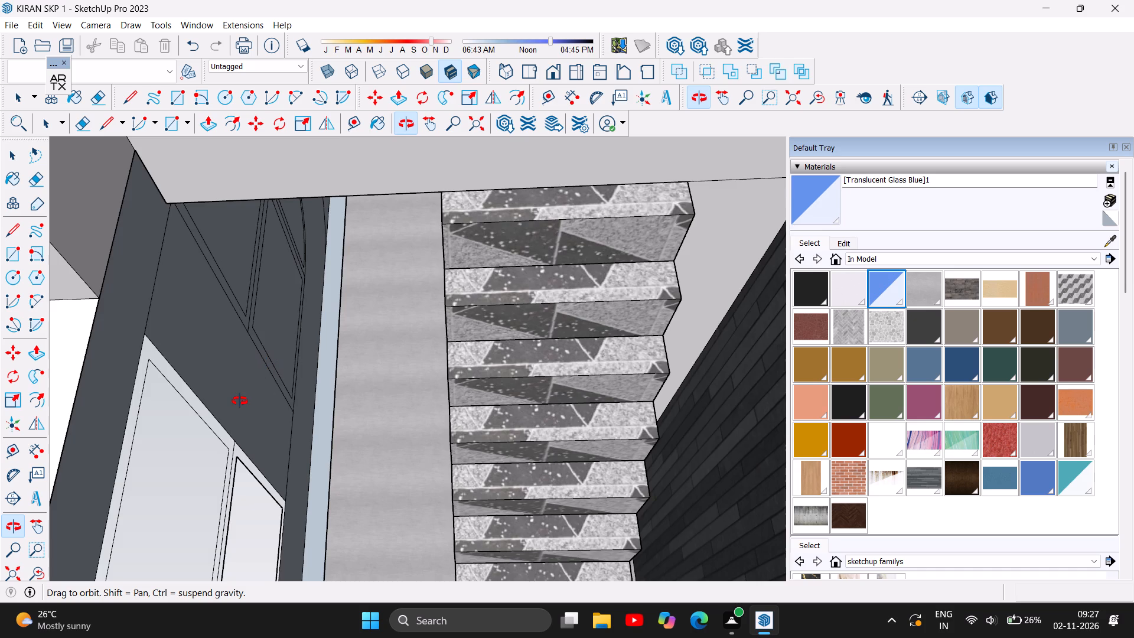
pyautogui.scroll(4, 240, 402)
# Examine the tower's upper and lower windows from outside, up close at an angle and straight from the front.
pyautogui.moveTo(249, 311); pyautogui.dragTo(341, 369)
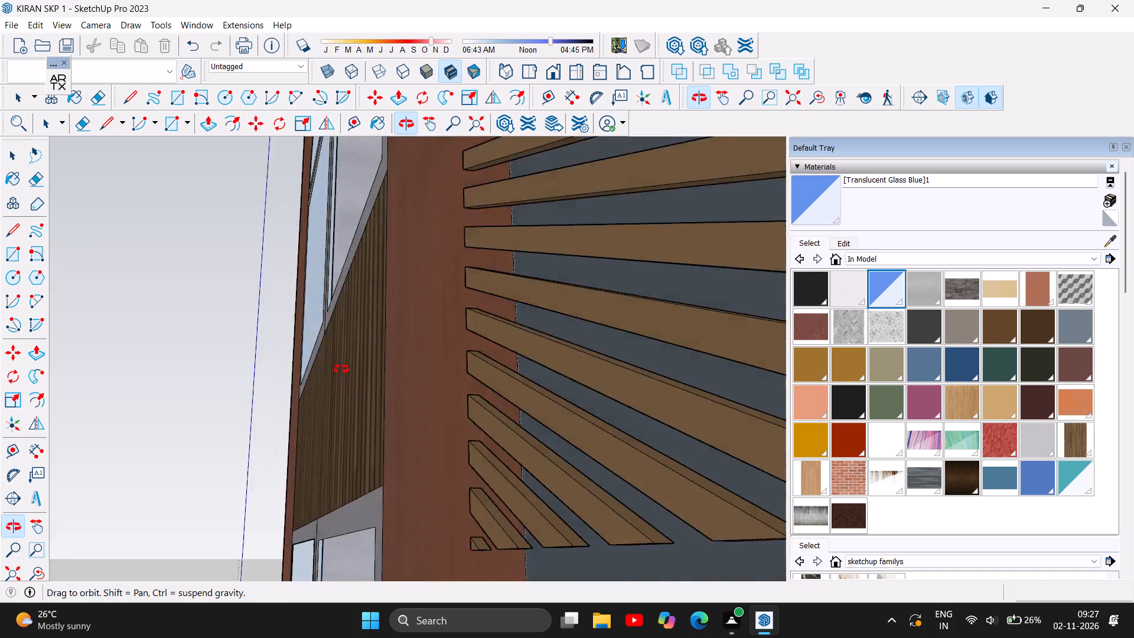
pyautogui.moveTo(341, 369); pyautogui.dragTo(426, 509)
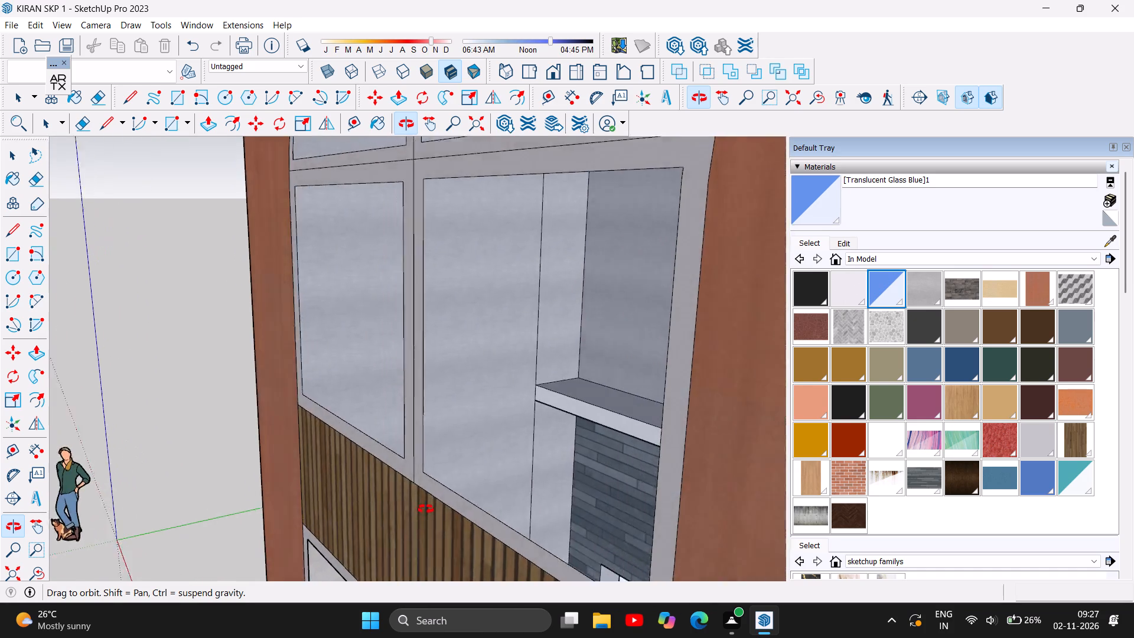
pyautogui.moveTo(426, 509); pyautogui.dragTo(489, 522)
pyautogui.scroll(-5, 291, 338)
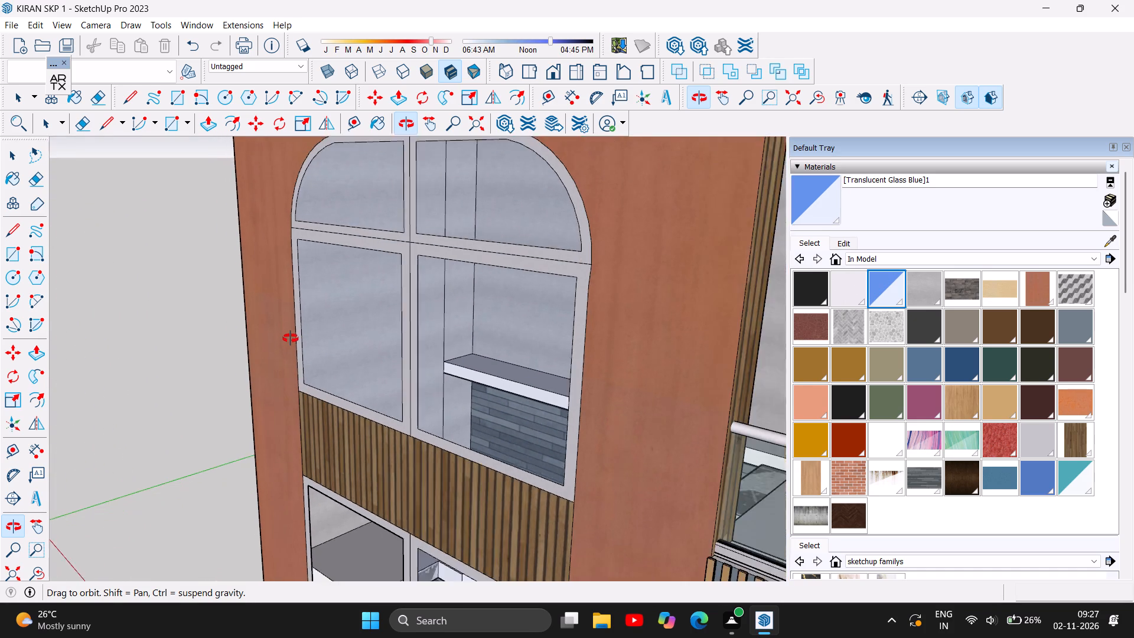
pyautogui.scroll(-6, 291, 338)
pyautogui.scroll(2, 328, 523)
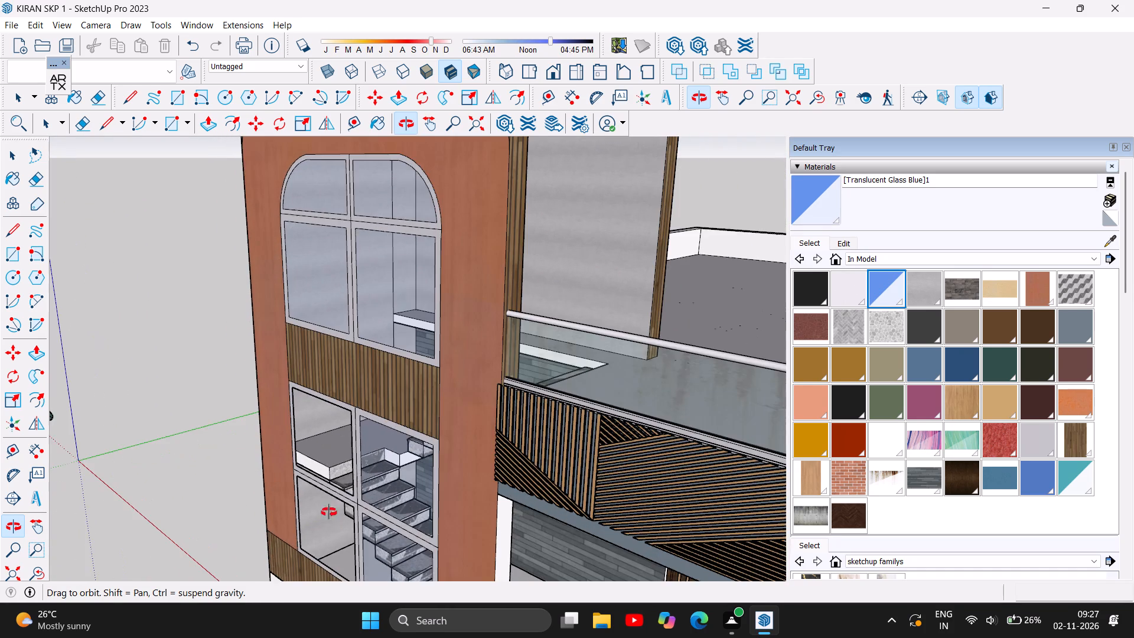
pyautogui.scroll(3, 330, 457)
pyautogui.moveTo(260, 471); pyautogui.dragTo(299, 461)
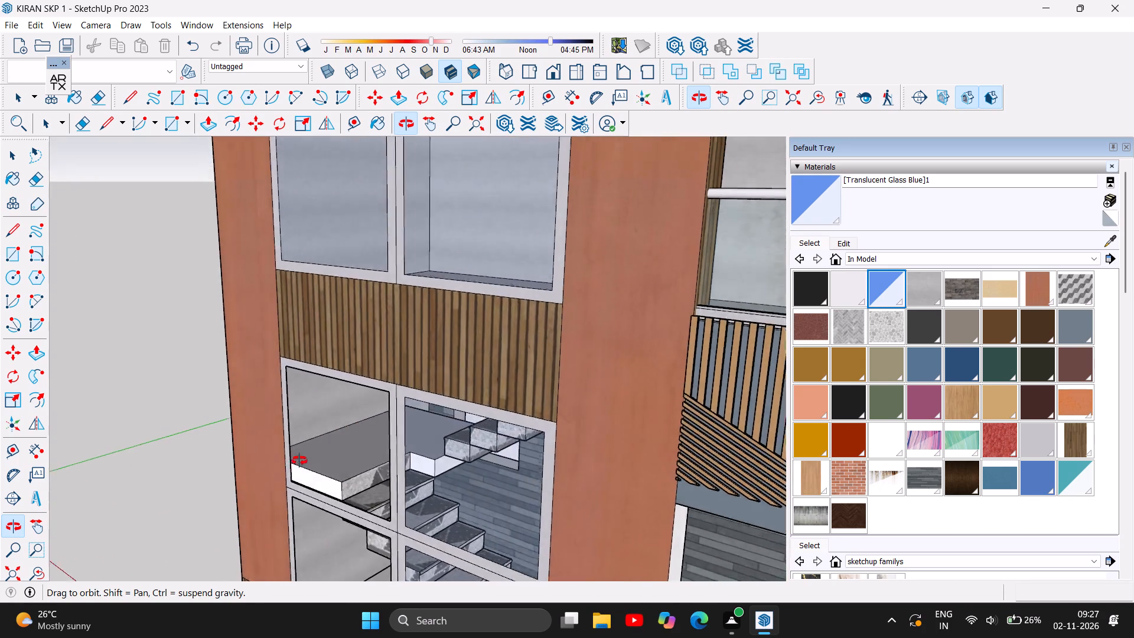
pyautogui.moveTo(299, 461); pyautogui.dragTo(526, 390)
pyautogui.scroll(-5, 182, 334)
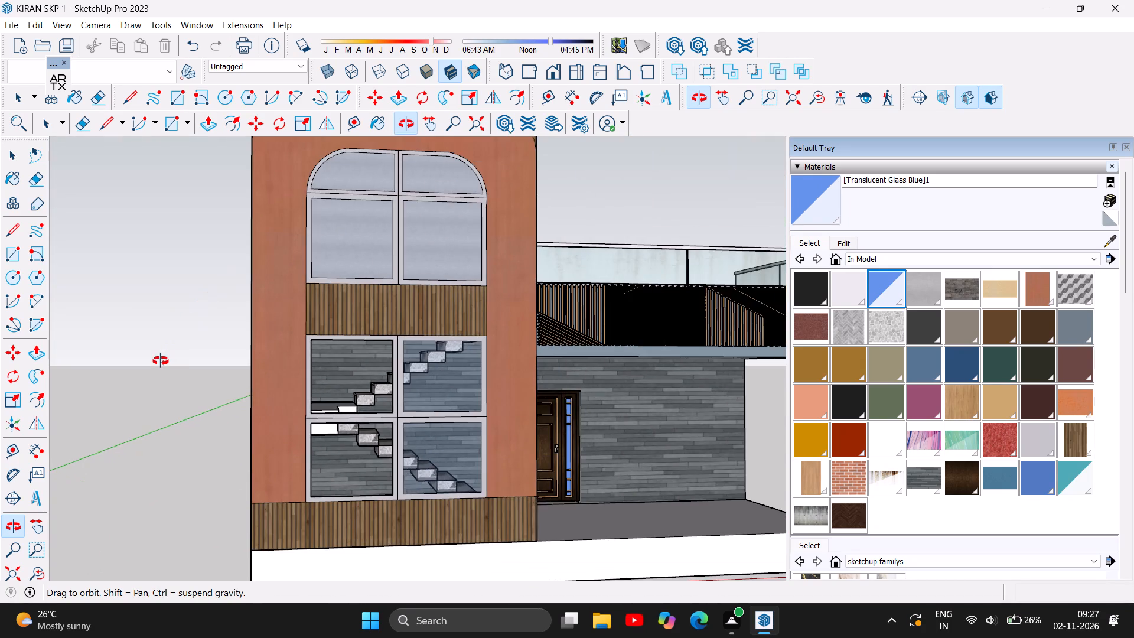
pyautogui.scroll(-1, 161, 361)
pyautogui.moveTo(296, 388); pyautogui.dragTo(281, 433)
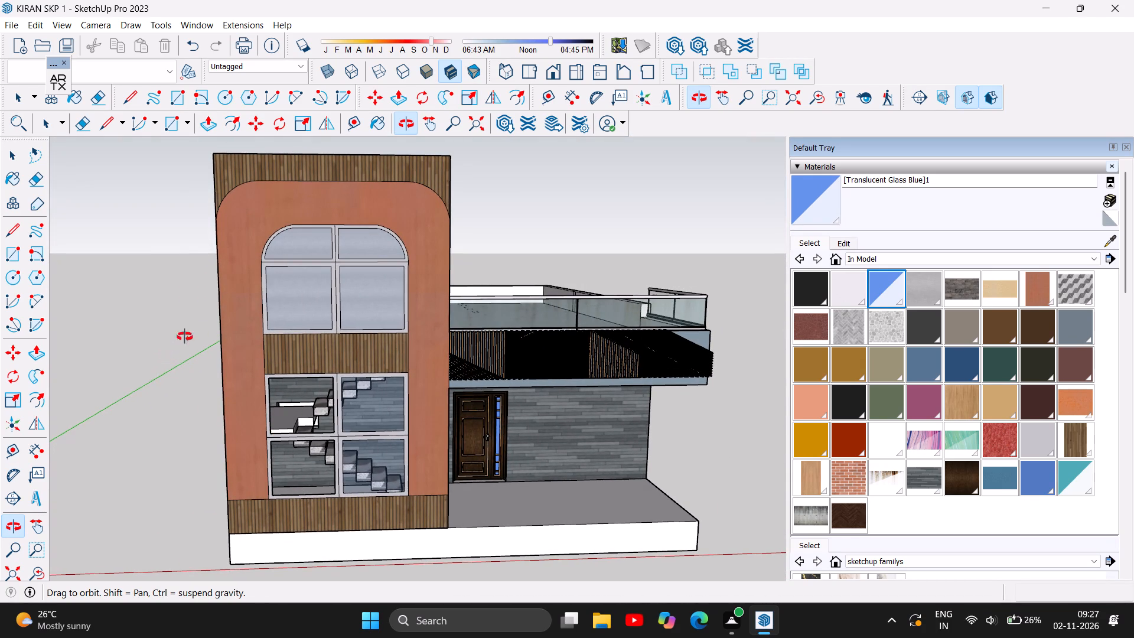
pyautogui.moveTo(477, 510); pyautogui.dragTo(478, 500)
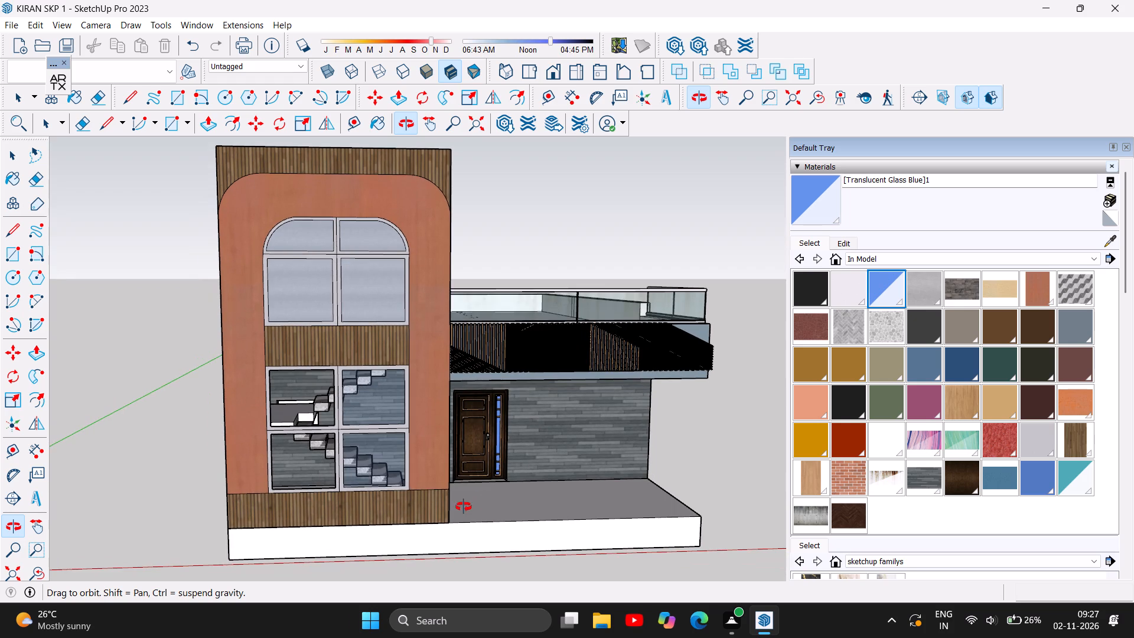
pyautogui.scroll(4, 332, 271)
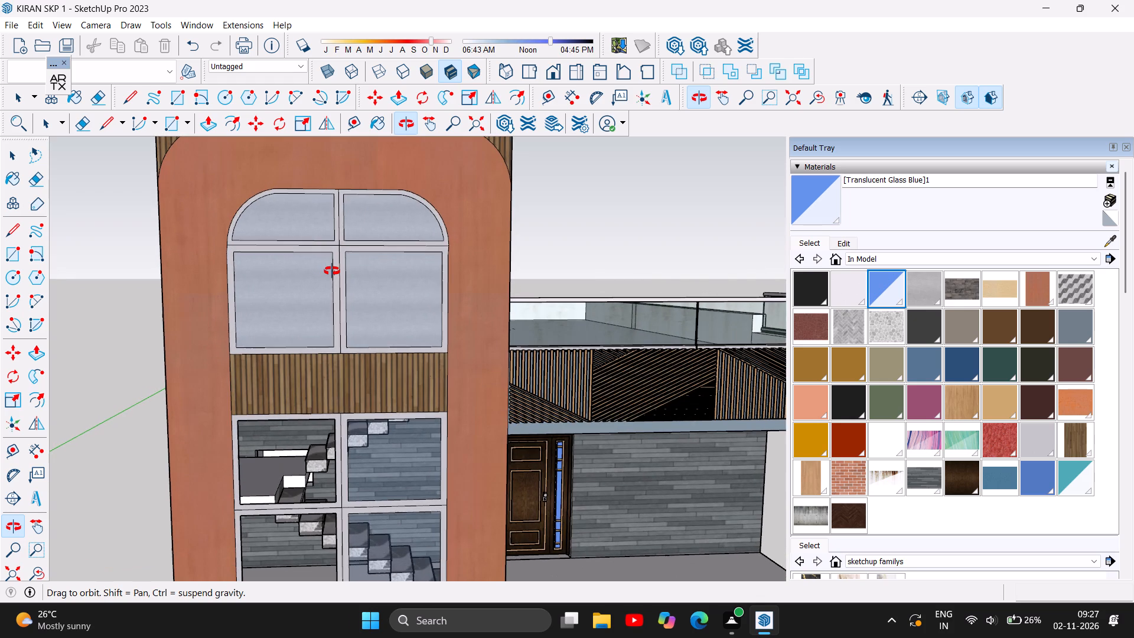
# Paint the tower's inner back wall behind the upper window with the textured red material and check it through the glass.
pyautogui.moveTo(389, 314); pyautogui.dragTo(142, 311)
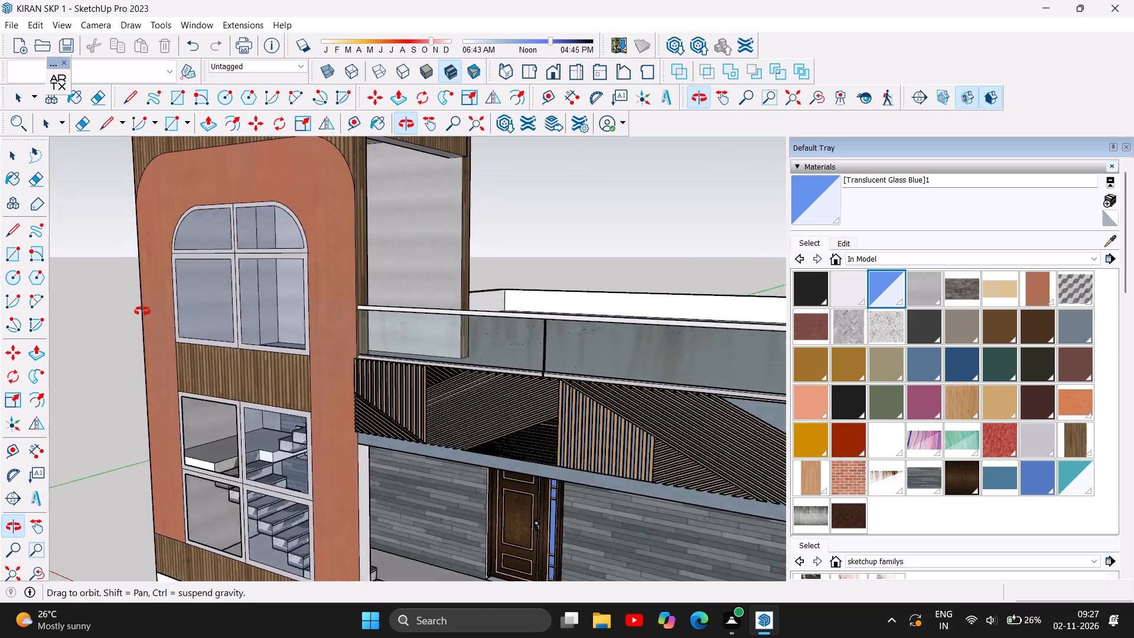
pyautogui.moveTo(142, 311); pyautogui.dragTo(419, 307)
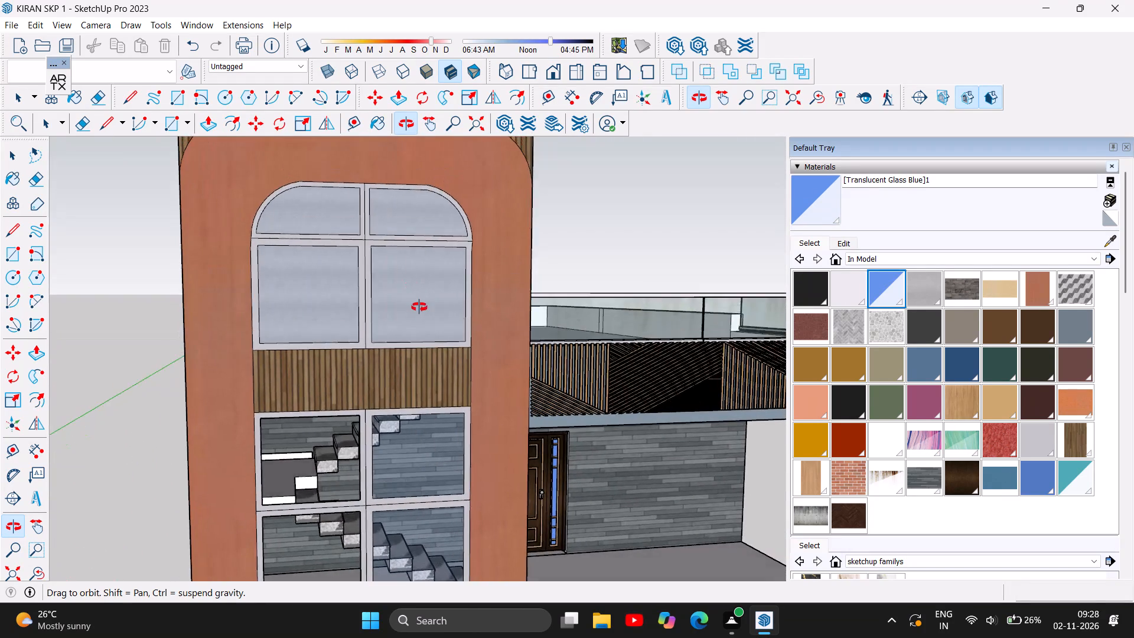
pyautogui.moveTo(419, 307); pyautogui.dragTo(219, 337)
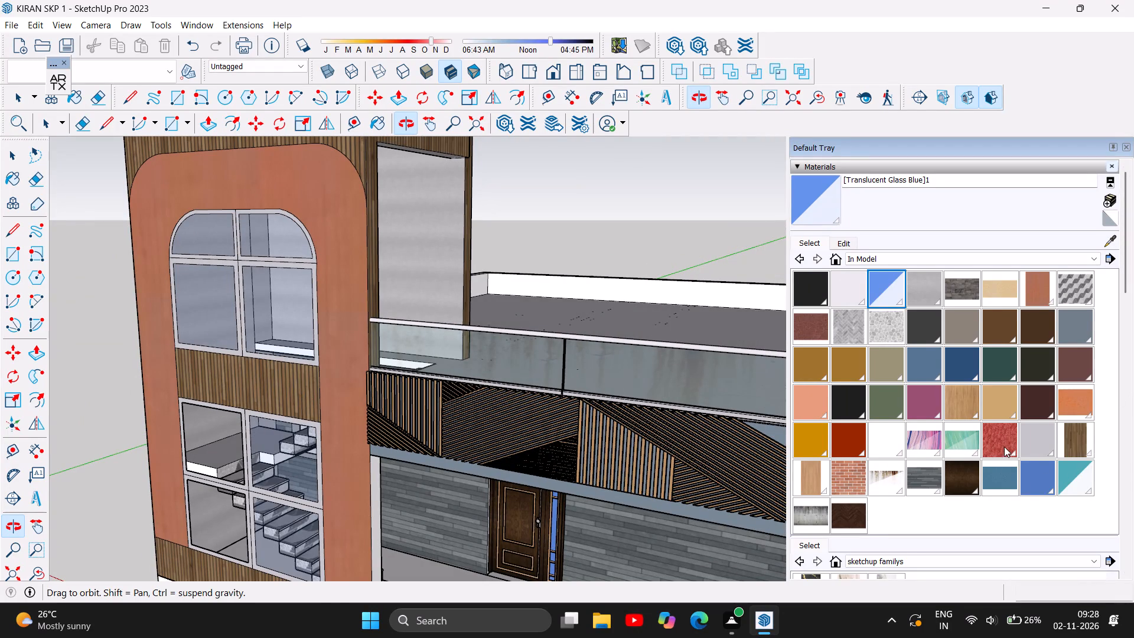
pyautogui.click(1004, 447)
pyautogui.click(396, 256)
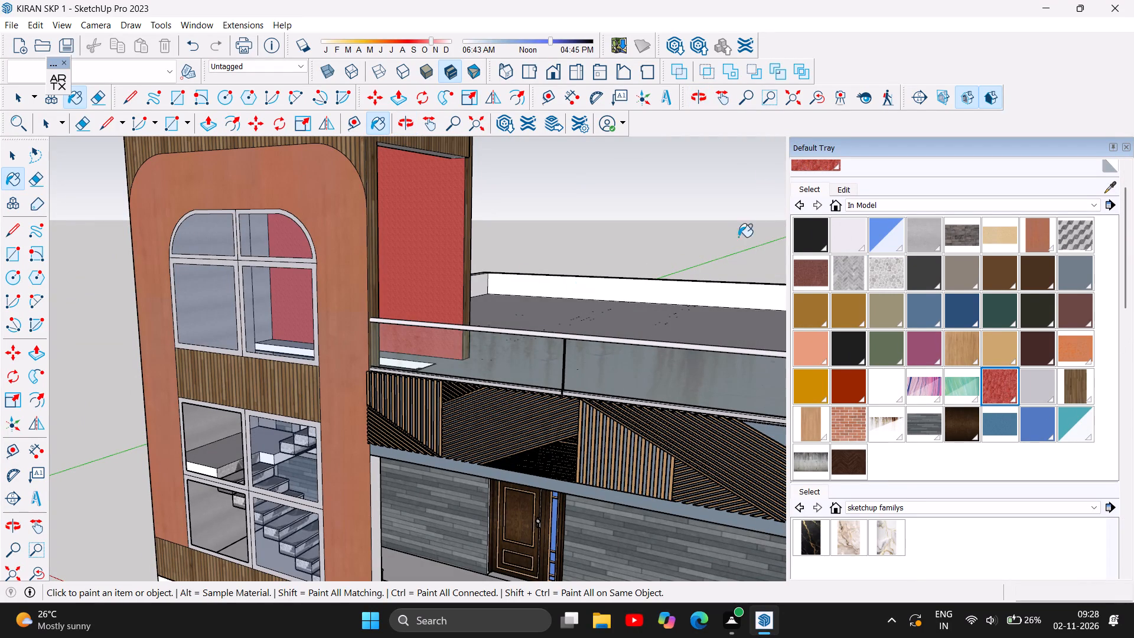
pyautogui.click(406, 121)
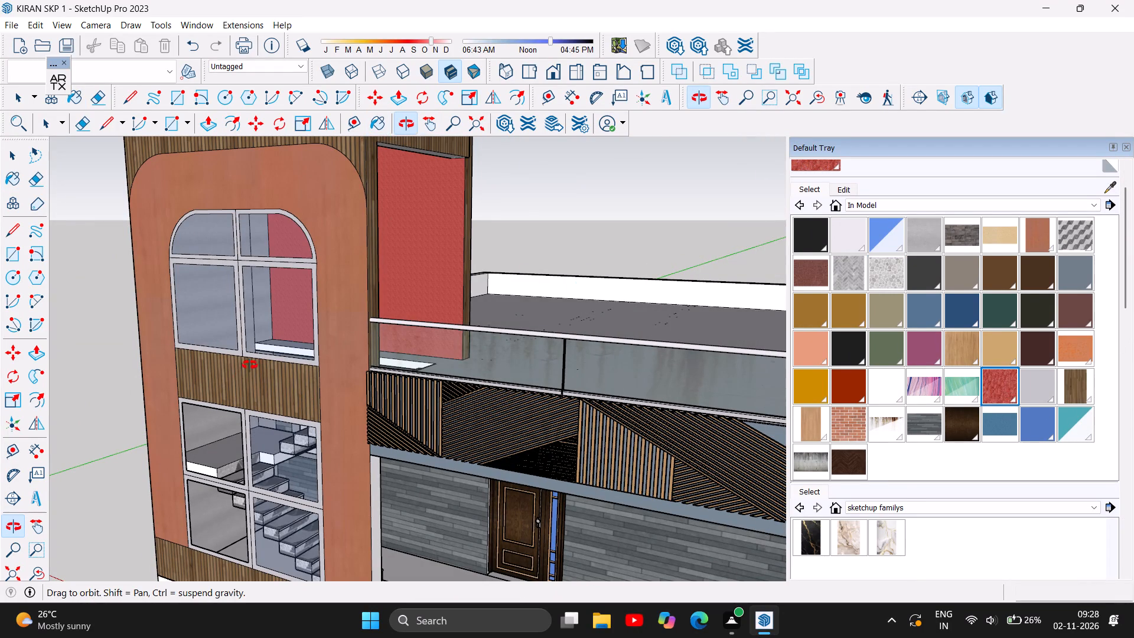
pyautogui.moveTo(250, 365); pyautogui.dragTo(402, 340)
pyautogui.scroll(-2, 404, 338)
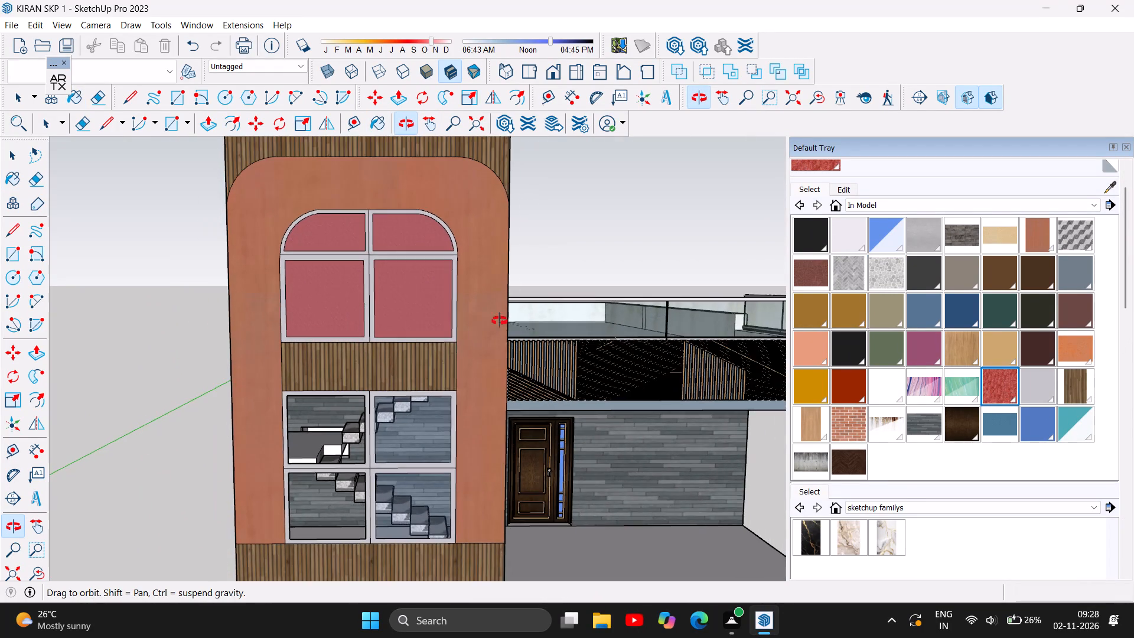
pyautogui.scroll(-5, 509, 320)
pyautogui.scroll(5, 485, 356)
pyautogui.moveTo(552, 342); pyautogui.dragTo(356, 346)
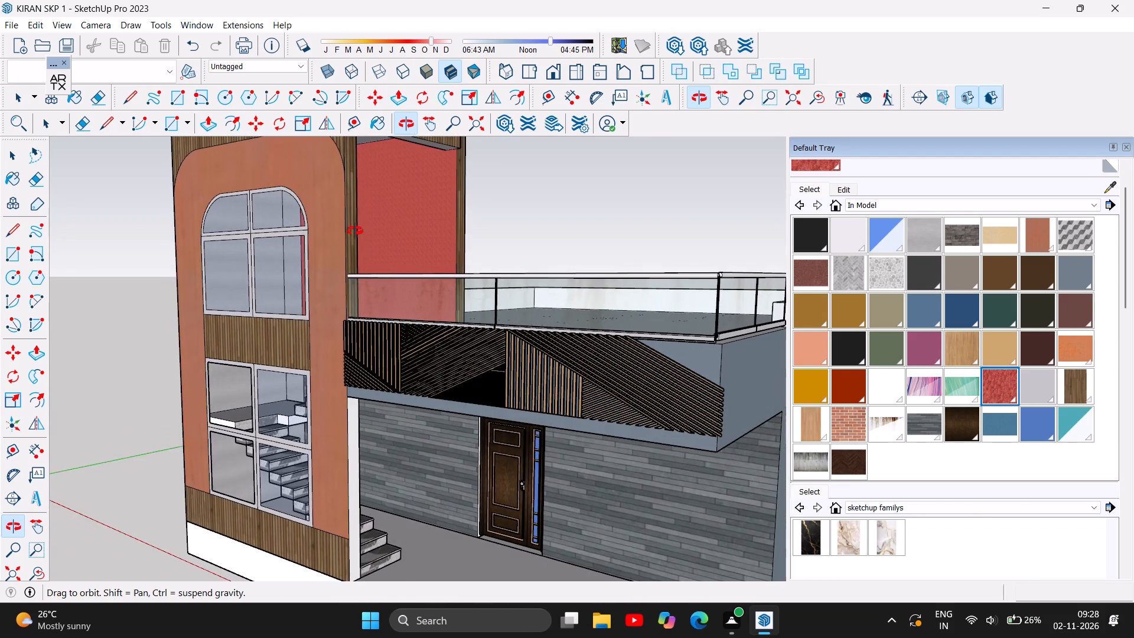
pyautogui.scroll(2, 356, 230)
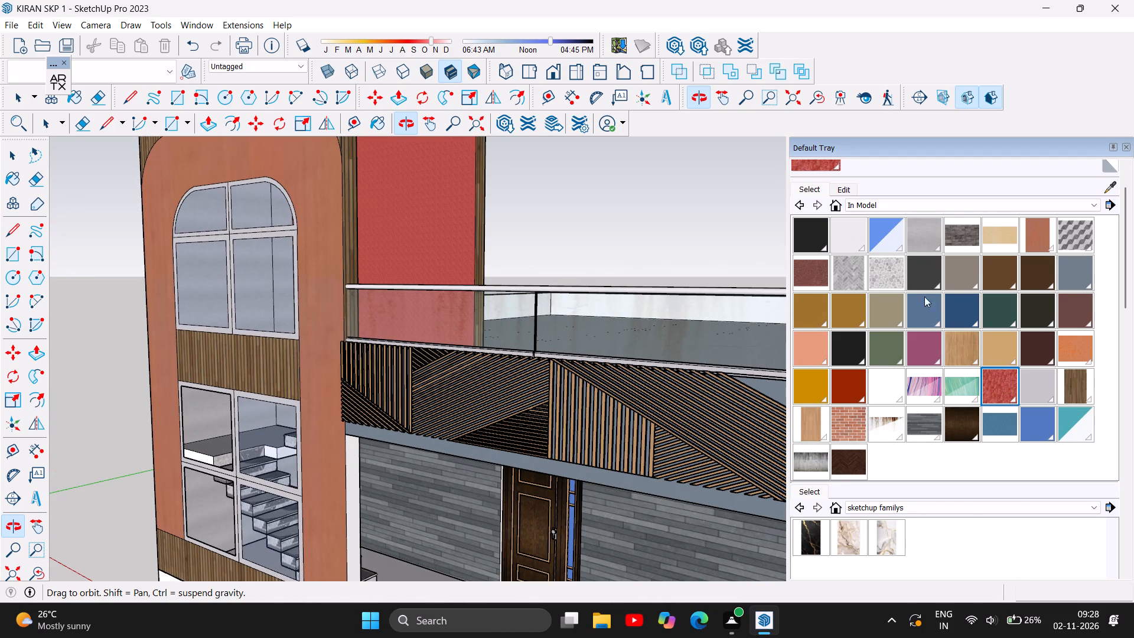
# Paint the tower's inner back wall behind the upper window with the plain salmon colour.
pyautogui.click(930, 315)
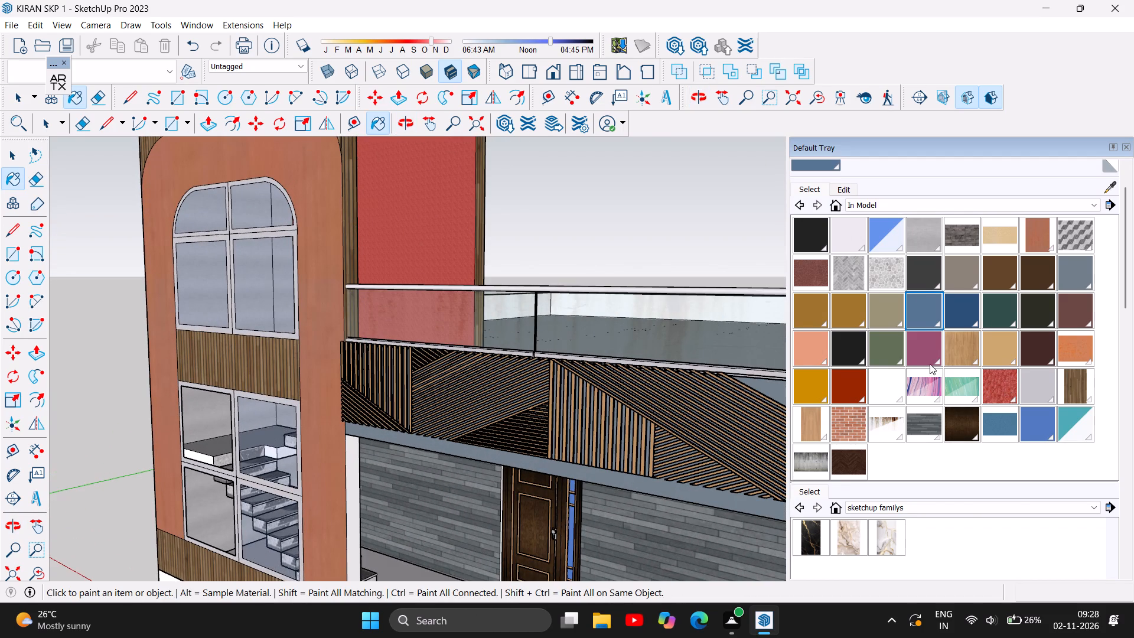
pyautogui.click(810, 354)
pyautogui.click(436, 213)
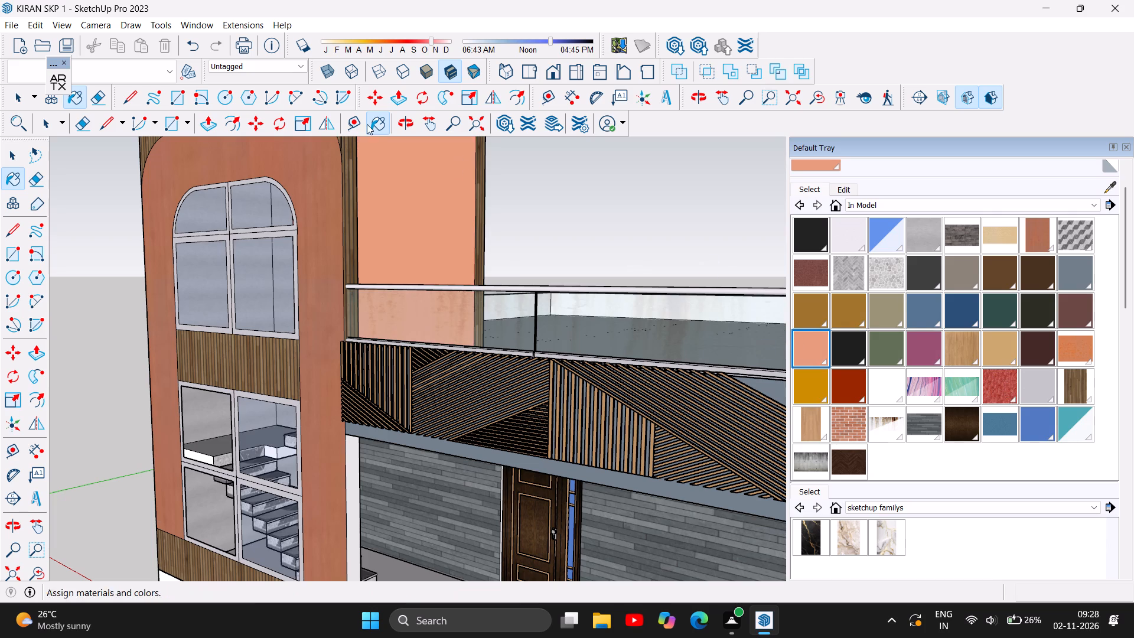
# Examine how the salmon wall looks through the upper window from the front, from the side and from farther away.
pyautogui.click(413, 119)
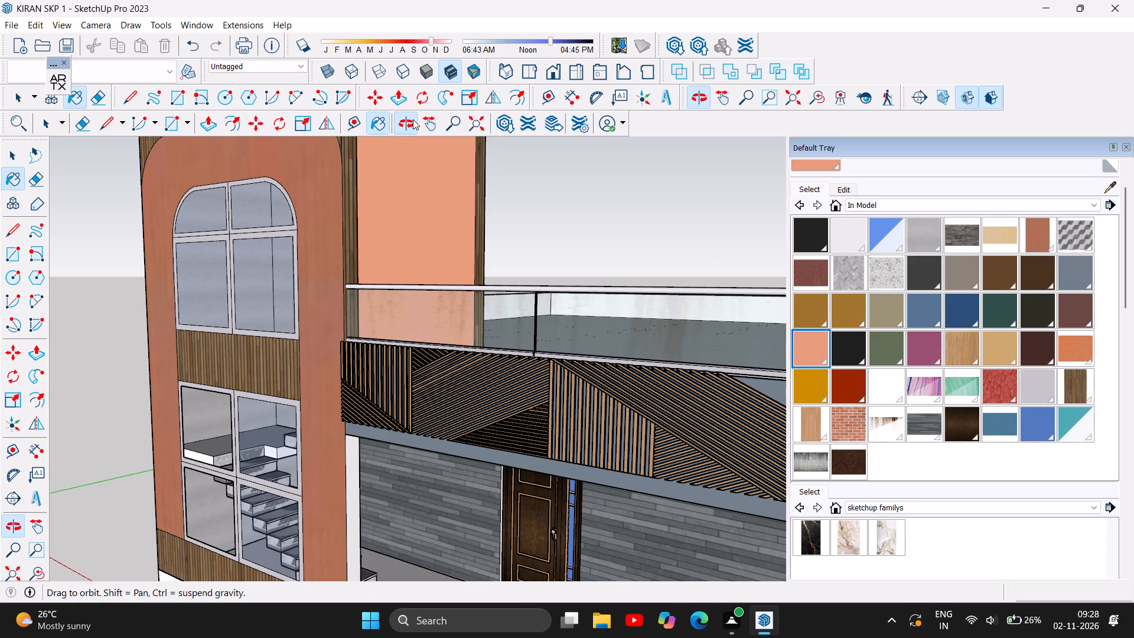
pyautogui.moveTo(226, 353); pyautogui.dragTo(406, 323)
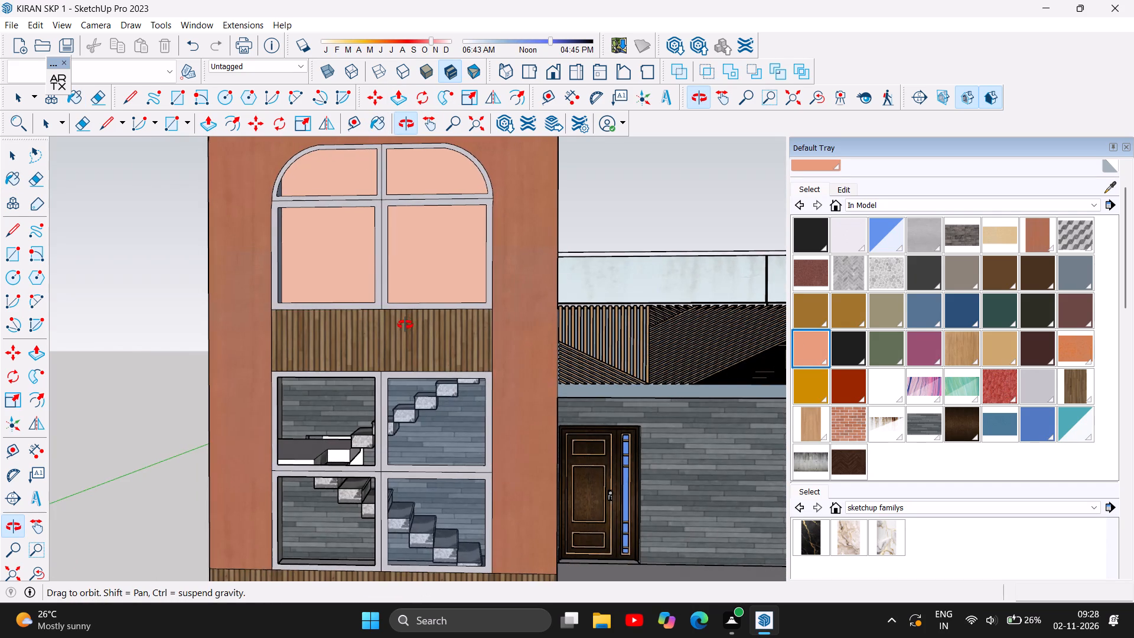
pyautogui.scroll(-3, 448, 394)
pyautogui.scroll(-5, 544, 431)
pyautogui.moveTo(353, 424); pyautogui.dragTo(400, 460)
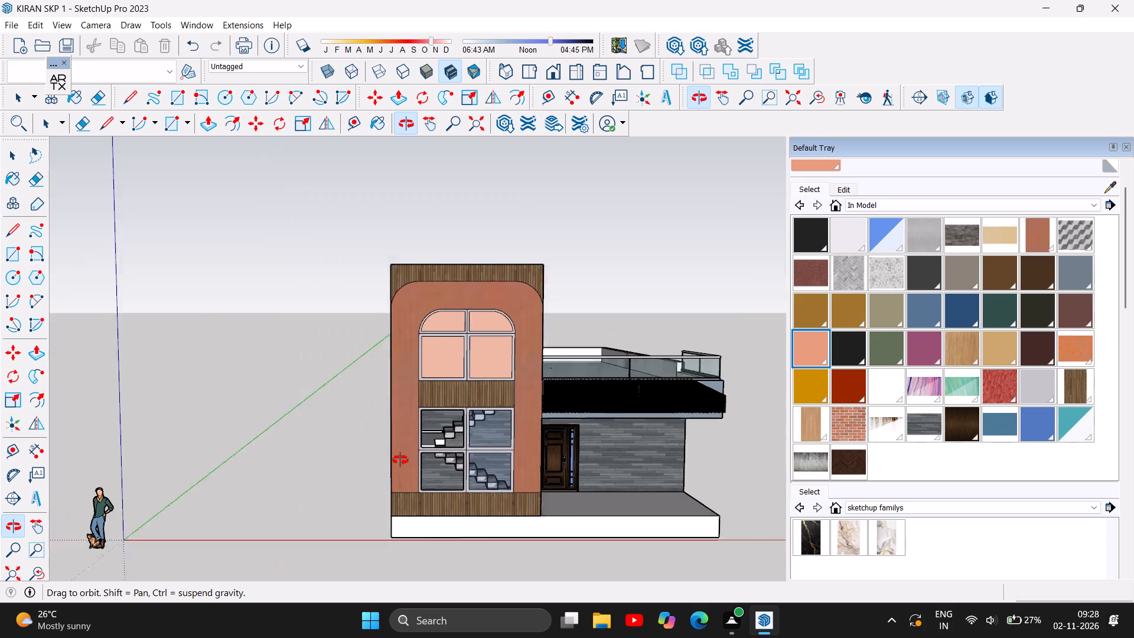
pyautogui.moveTo(400, 460); pyautogui.dragTo(418, 427)
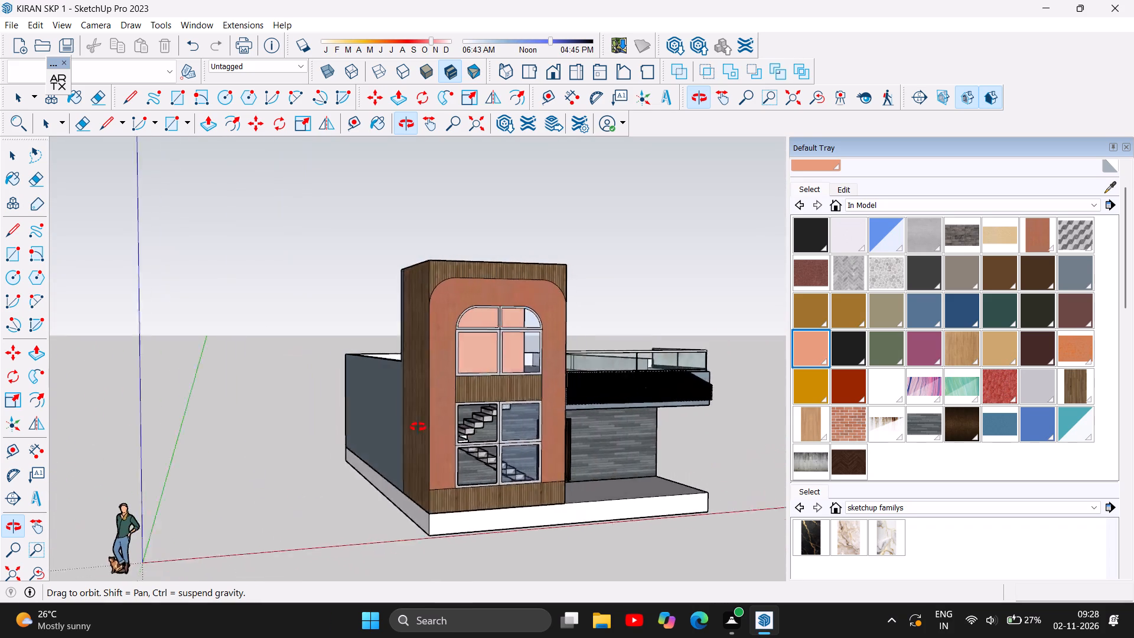
pyautogui.moveTo(418, 427); pyautogui.dragTo(340, 411)
pyautogui.scroll(-2, 366, 520)
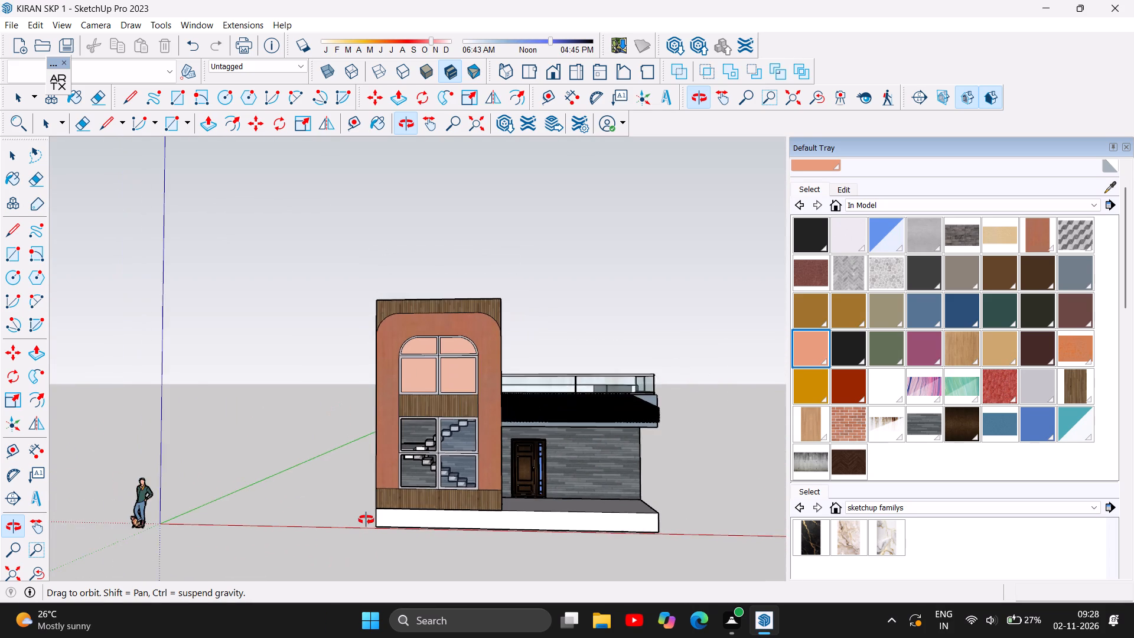
pyautogui.scroll(-2, 366, 520)
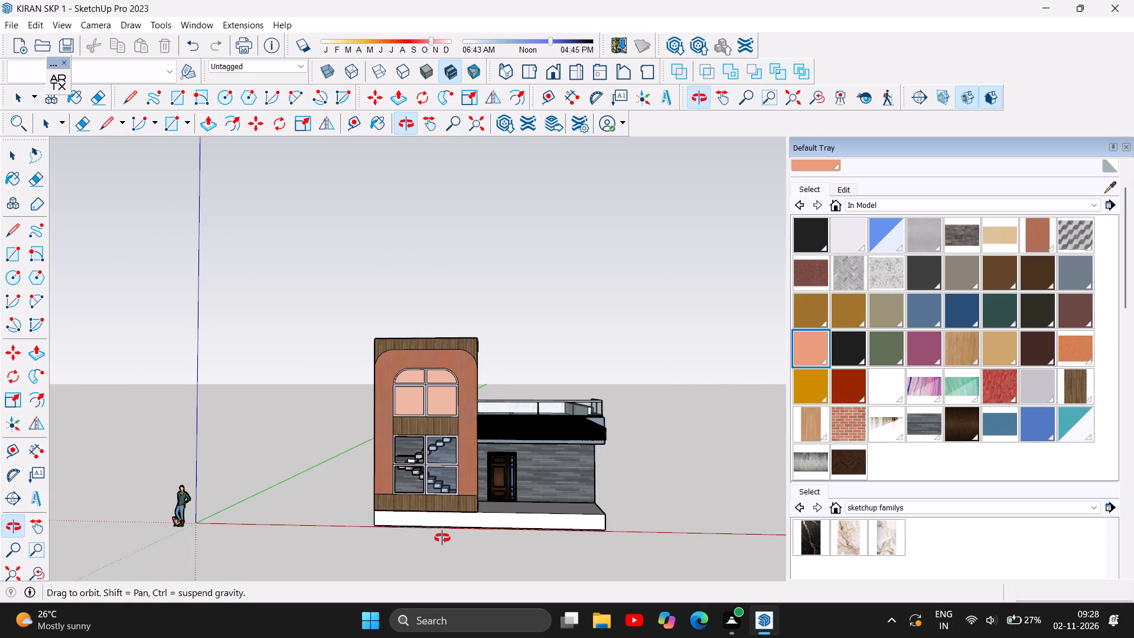
pyautogui.scroll(6, 419, 429)
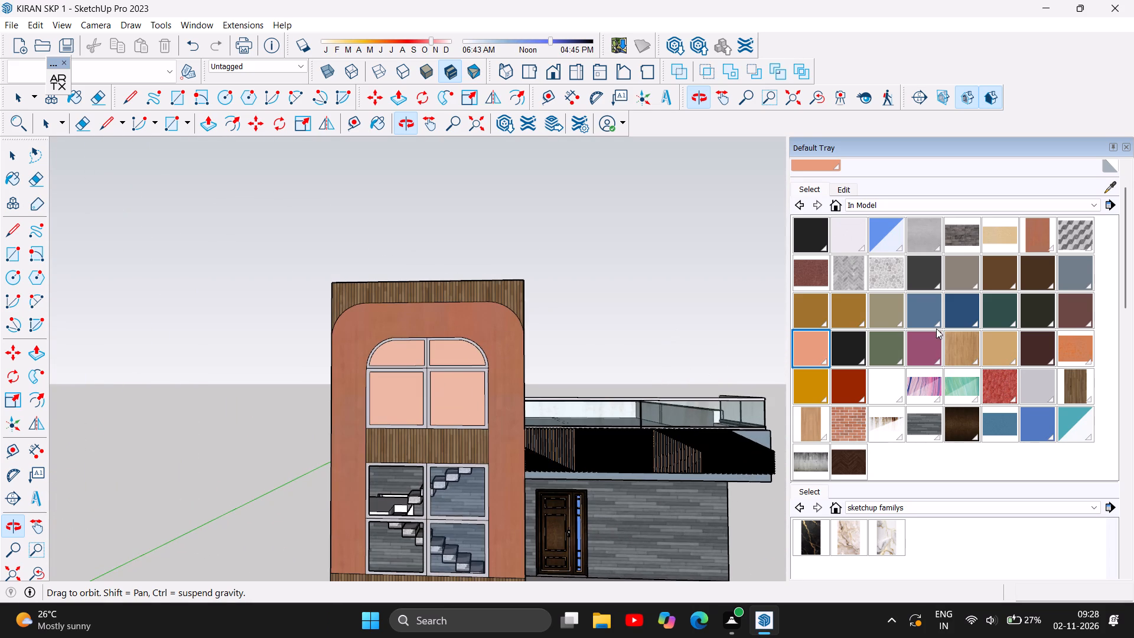
# Paint the tower's inner back wall behind the upper window with the plain light grey colour.
pyautogui.click(1037, 395)
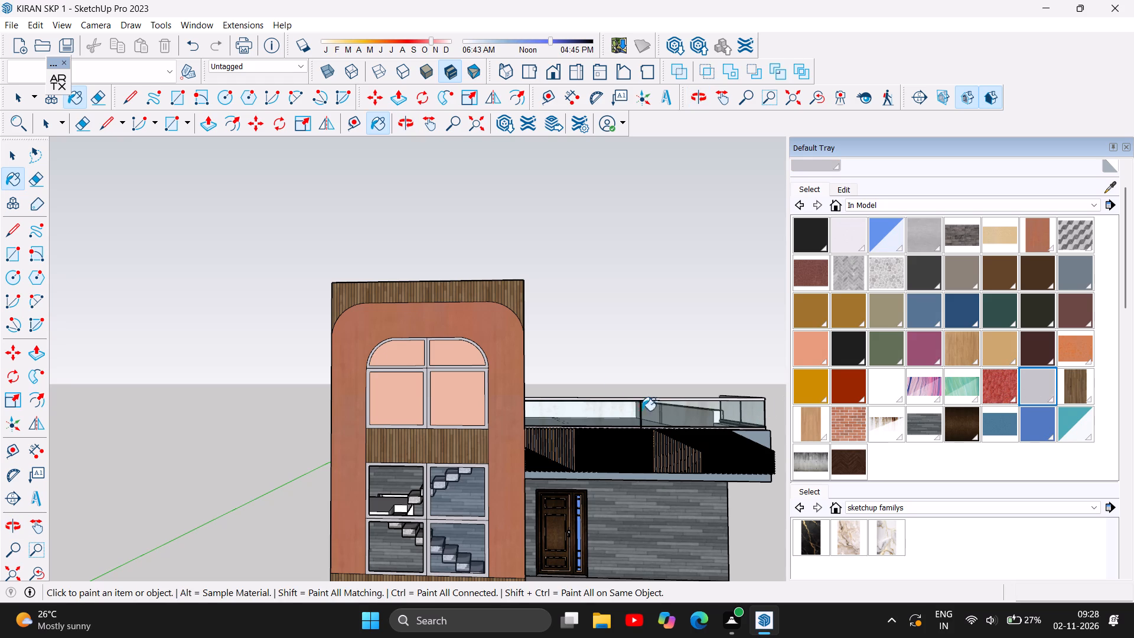
pyautogui.click(400, 138)
pyautogui.click(406, 130)
pyautogui.moveTo(589, 255); pyautogui.dragTo(481, 256)
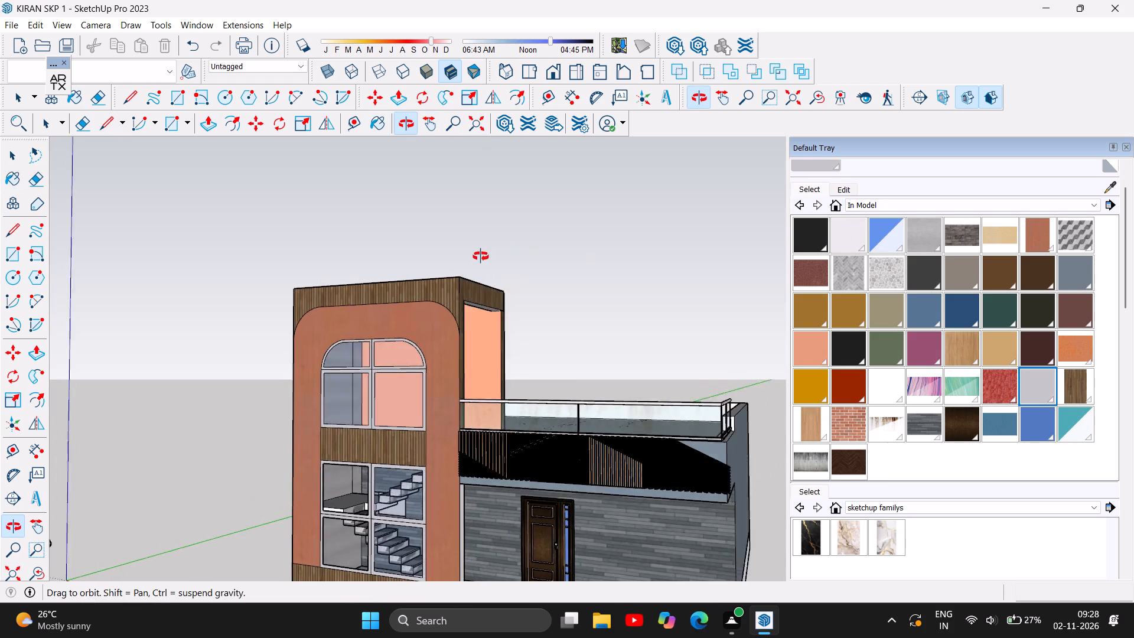
pyautogui.moveTo(481, 256); pyautogui.dragTo(460, 271)
pyautogui.click(1038, 372)
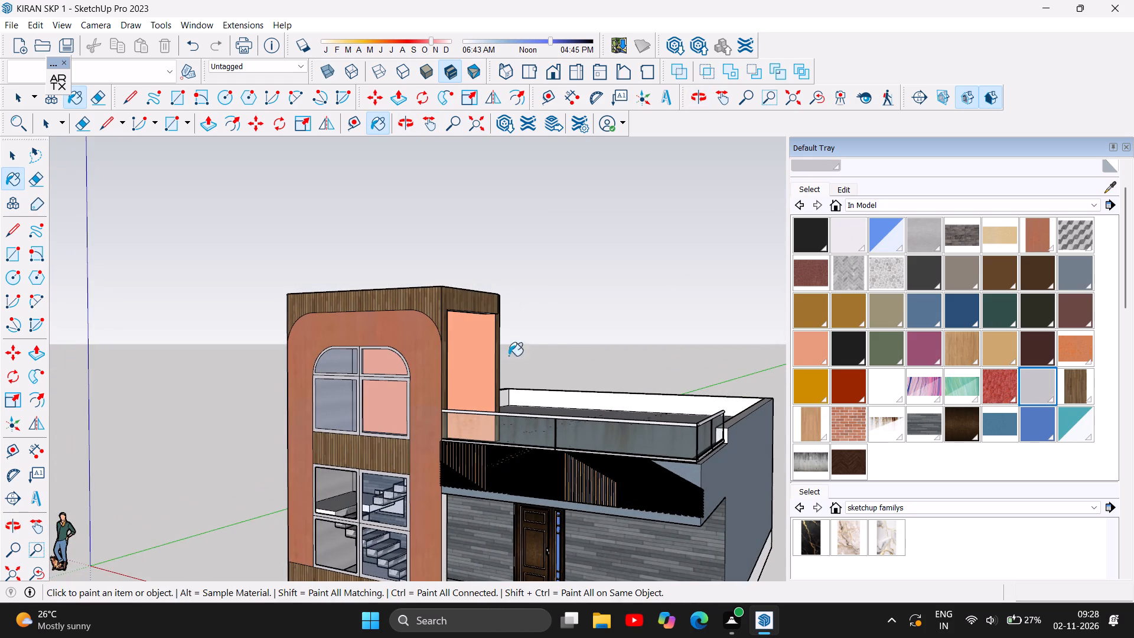
pyautogui.click(464, 344)
# Examine how the light grey wall looks through the upper window from the front, from the side and from farther away.
pyautogui.click(405, 121)
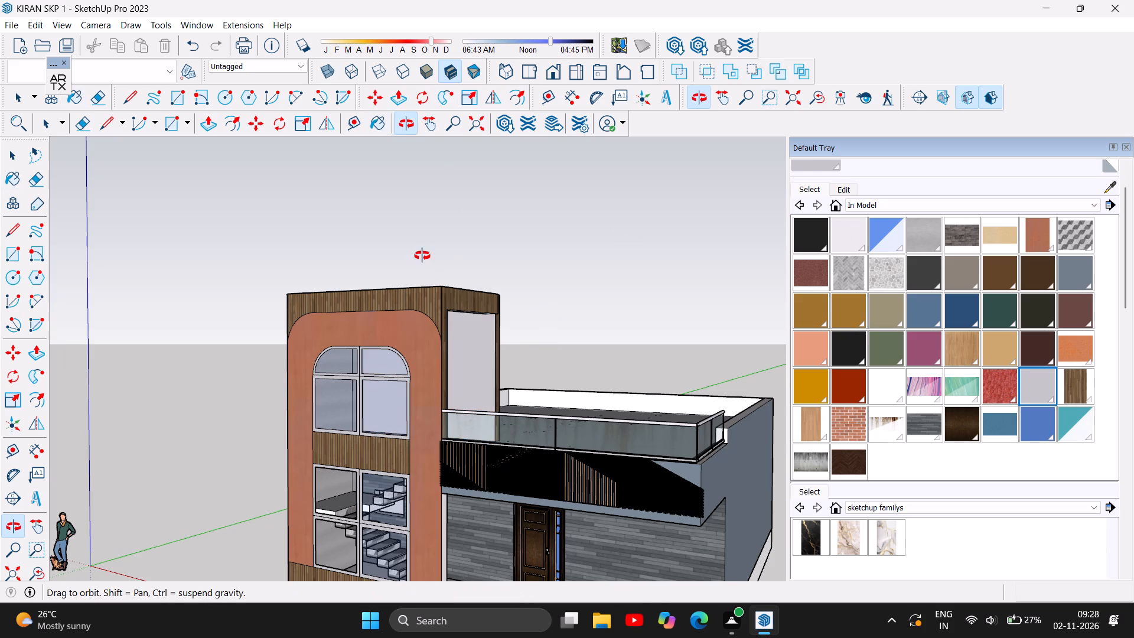
pyautogui.moveTo(422, 256); pyautogui.dragTo(578, 209)
pyautogui.scroll(-2, 389, 399)
pyautogui.moveTo(397, 453); pyautogui.dragTo(399, 455)
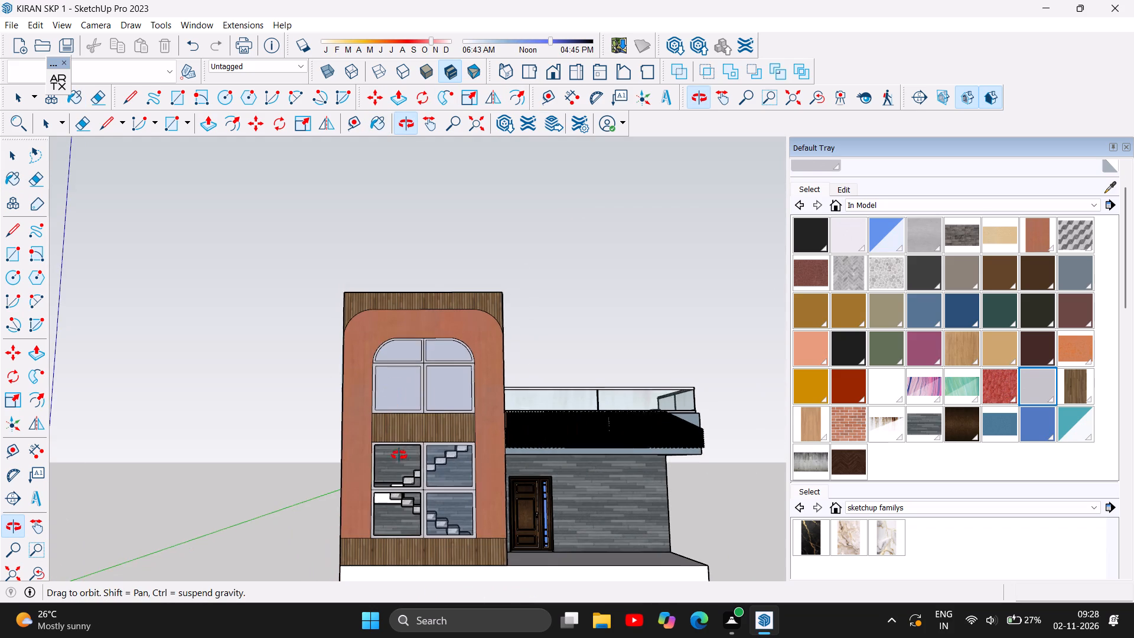
pyautogui.moveTo(399, 455); pyautogui.dragTo(404, 481)
pyautogui.scroll(4, 659, 551)
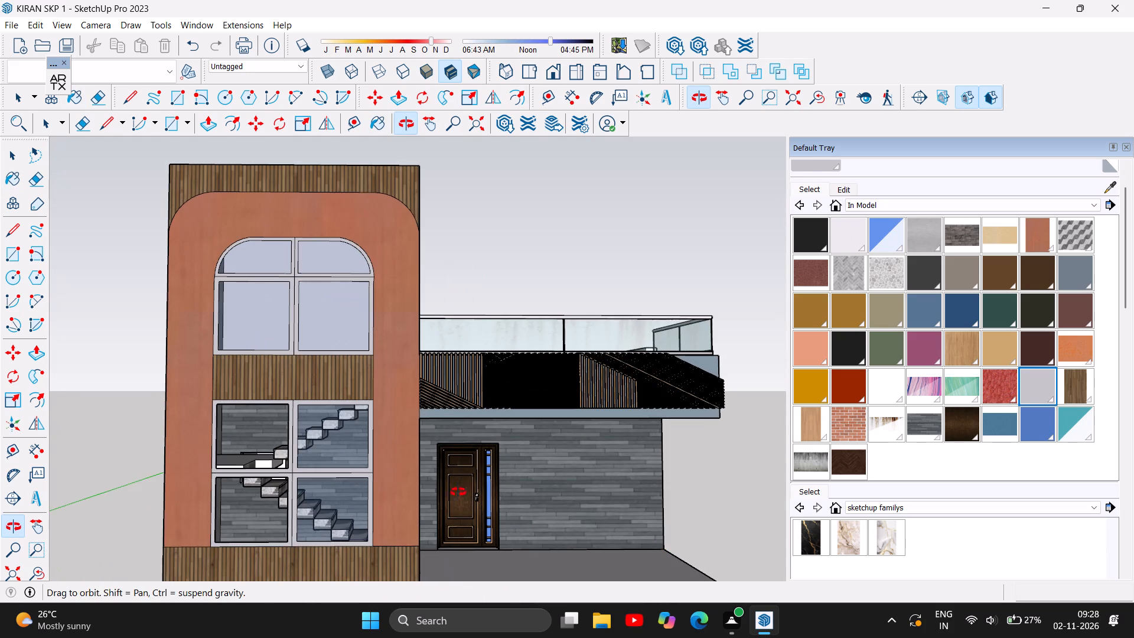
pyautogui.moveTo(308, 435); pyautogui.dragTo(285, 455)
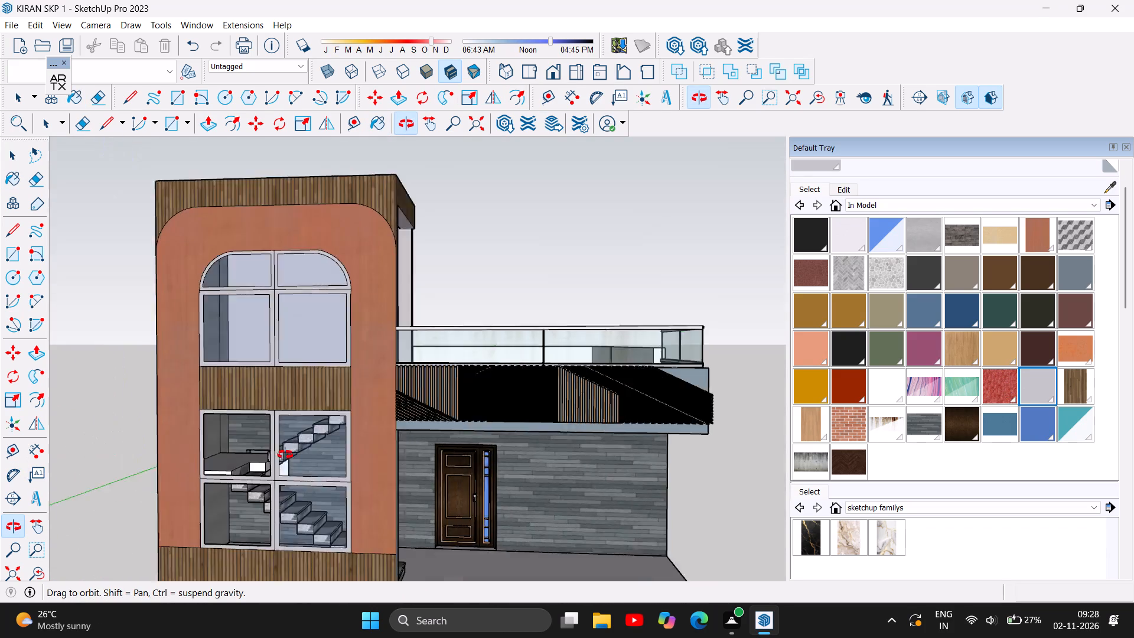
pyautogui.moveTo(285, 455); pyautogui.dragTo(625, 434)
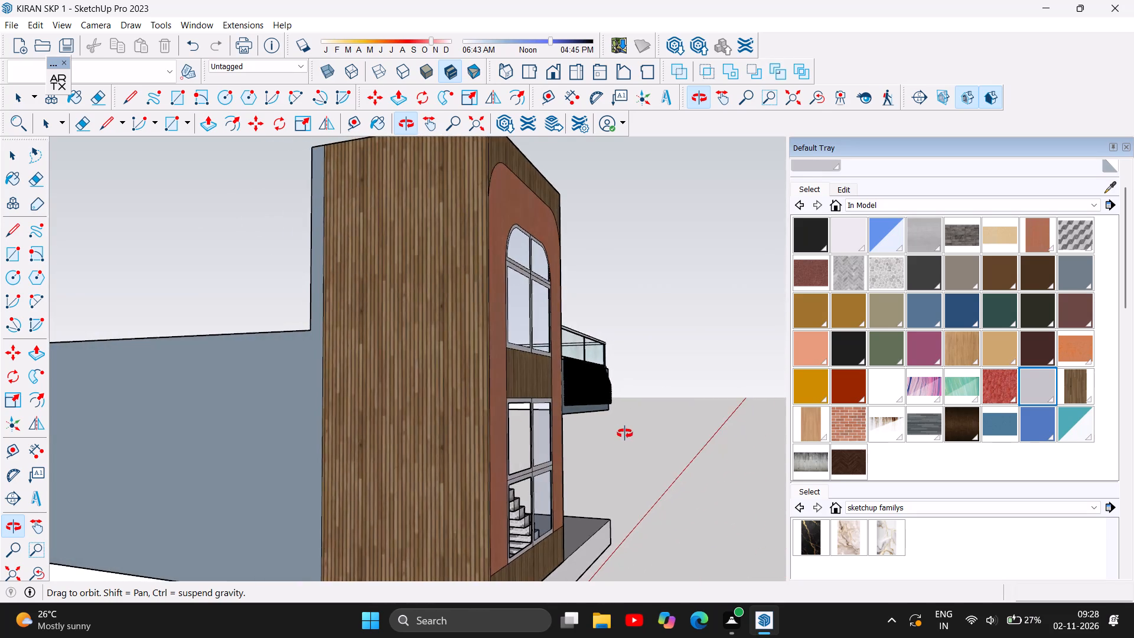
pyautogui.moveTo(625, 434); pyautogui.dragTo(282, 461)
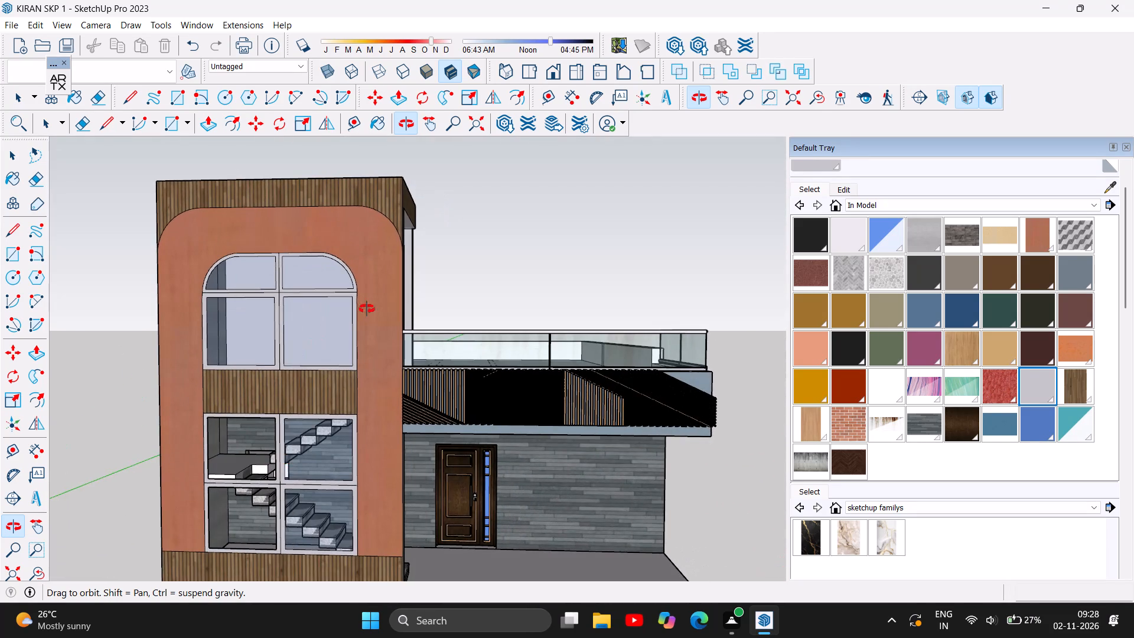
pyautogui.scroll(-5, 386, 297)
pyautogui.moveTo(353, 390); pyautogui.dragTo(358, 383)
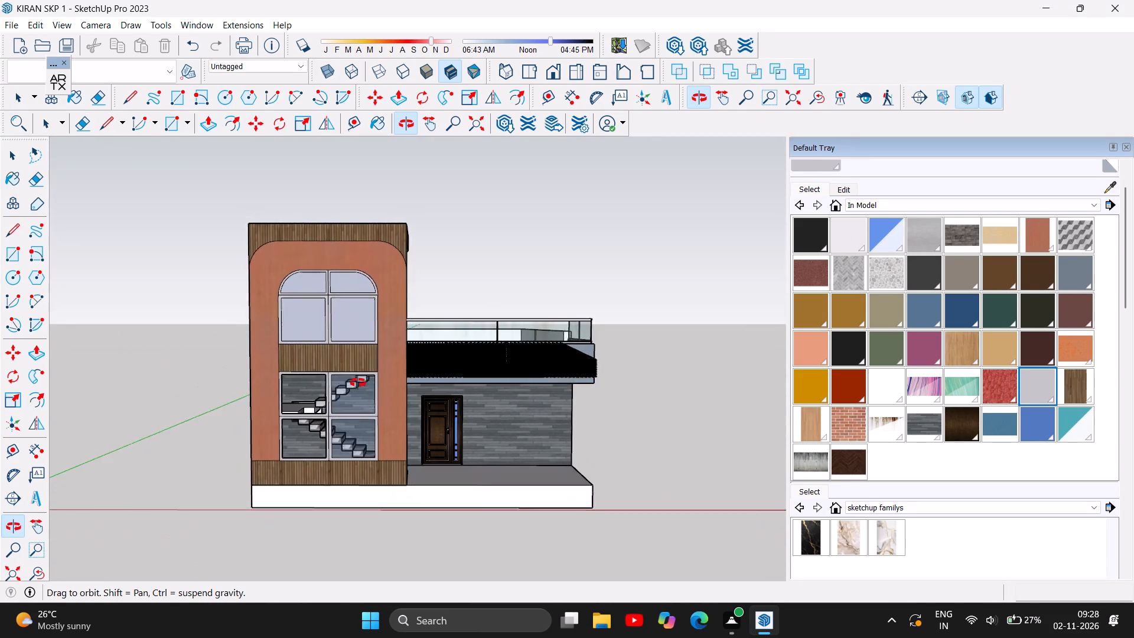
pyautogui.moveTo(358, 383); pyautogui.dragTo(357, 382)
pyautogui.scroll(1, 393, 506)
pyautogui.scroll(3, 387, 432)
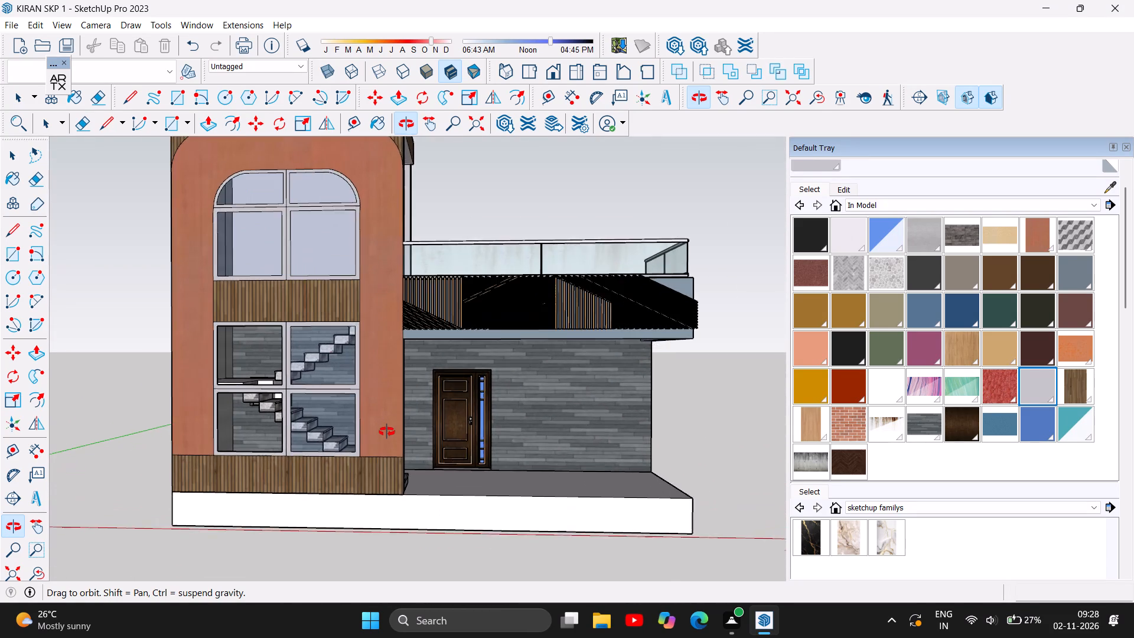
pyautogui.scroll(1, 387, 432)
pyautogui.scroll(2, 278, 420)
pyautogui.scroll(-3, 421, 569)
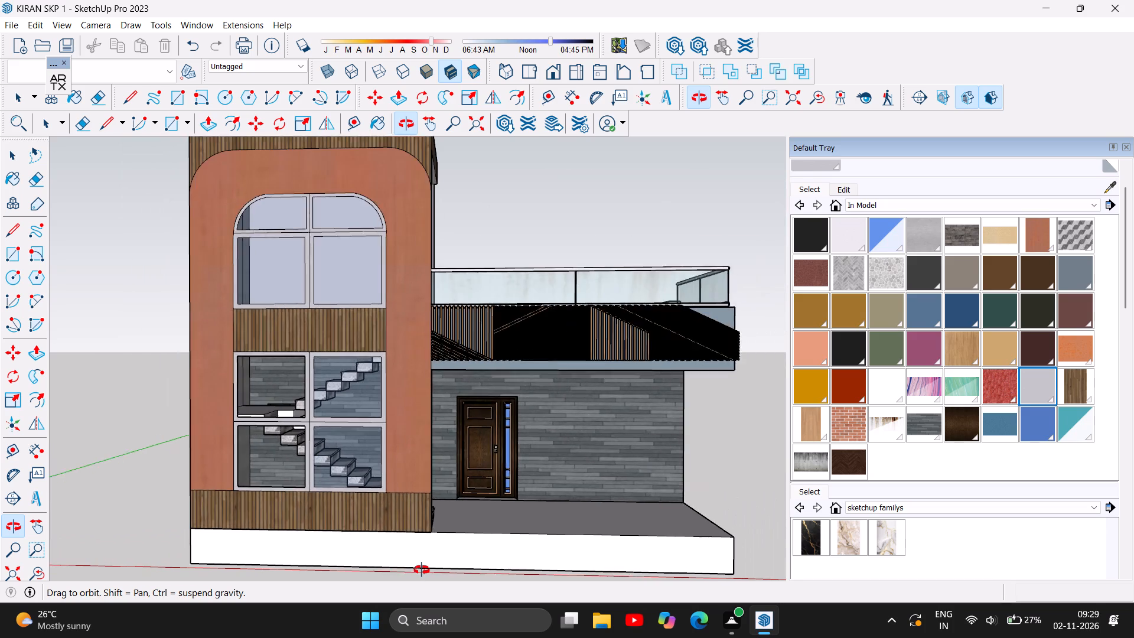
pyautogui.scroll(-2, 422, 570)
pyautogui.scroll(1, 286, 239)
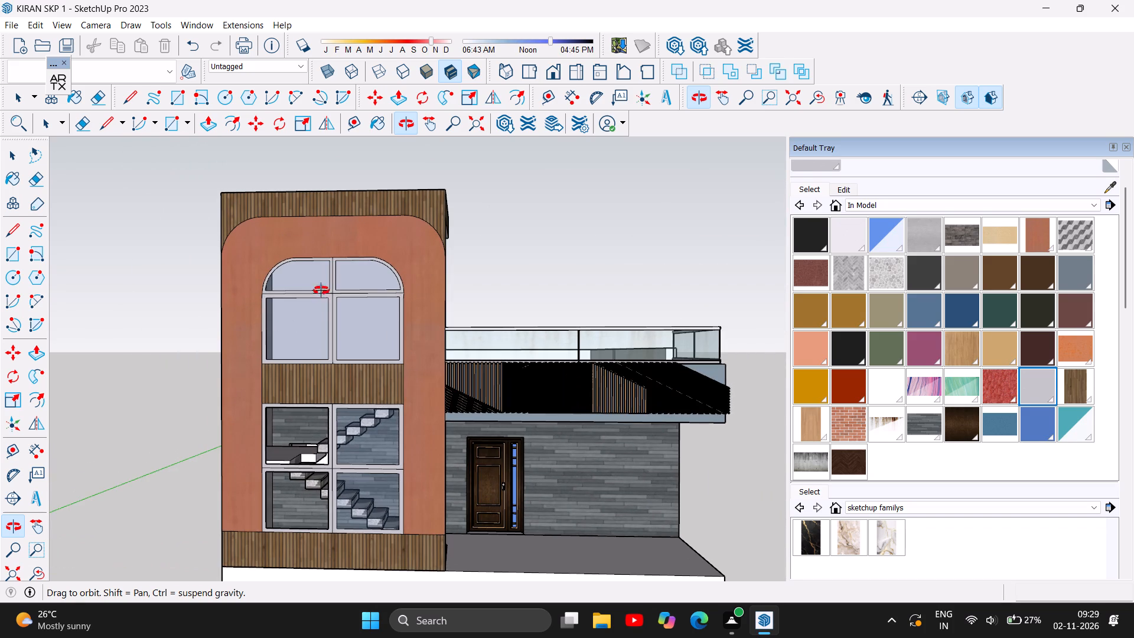
# Examine the upper arched window and the grey wall behind it up close and at an angle, ending with the whole front.
pyautogui.scroll(6, 330, 305)
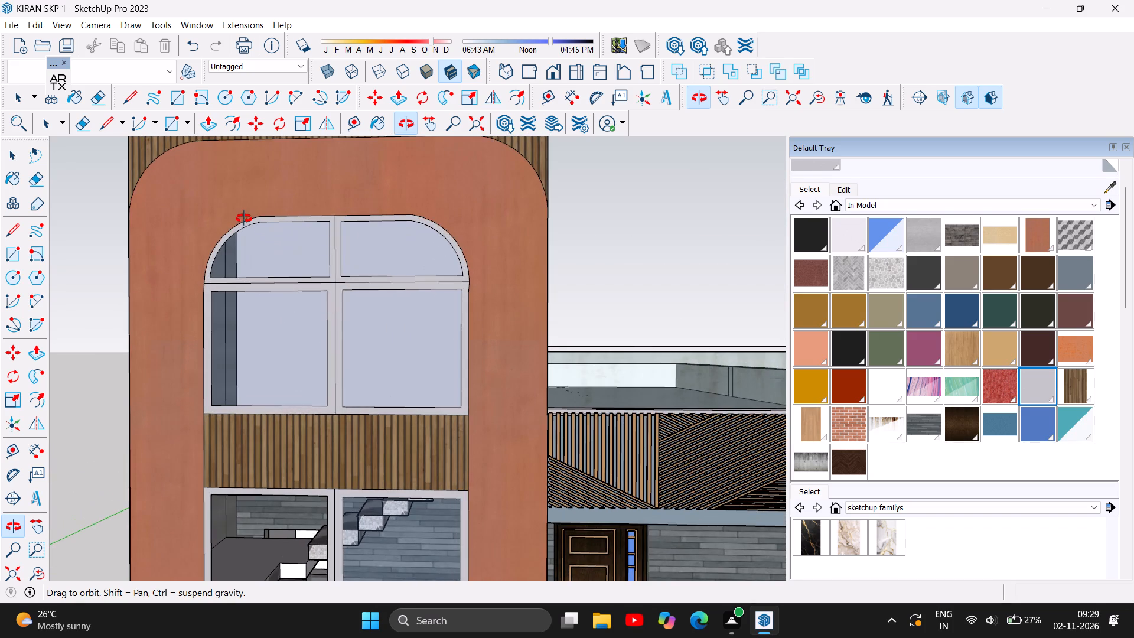
pyautogui.scroll(1, 244, 219)
pyautogui.scroll(2, 393, 266)
pyautogui.scroll(3, 281, 213)
pyautogui.moveTo(337, 292); pyautogui.dragTo(176, 300)
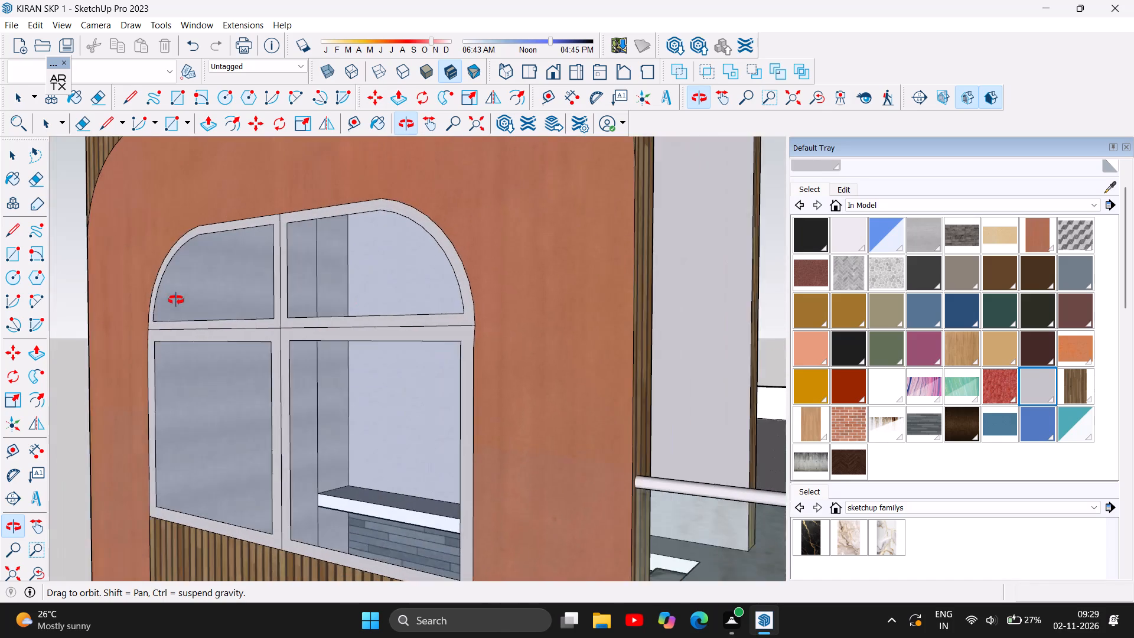
pyautogui.moveTo(176, 300); pyautogui.dragTo(178, 301)
pyautogui.scroll(-9, 493, 273)
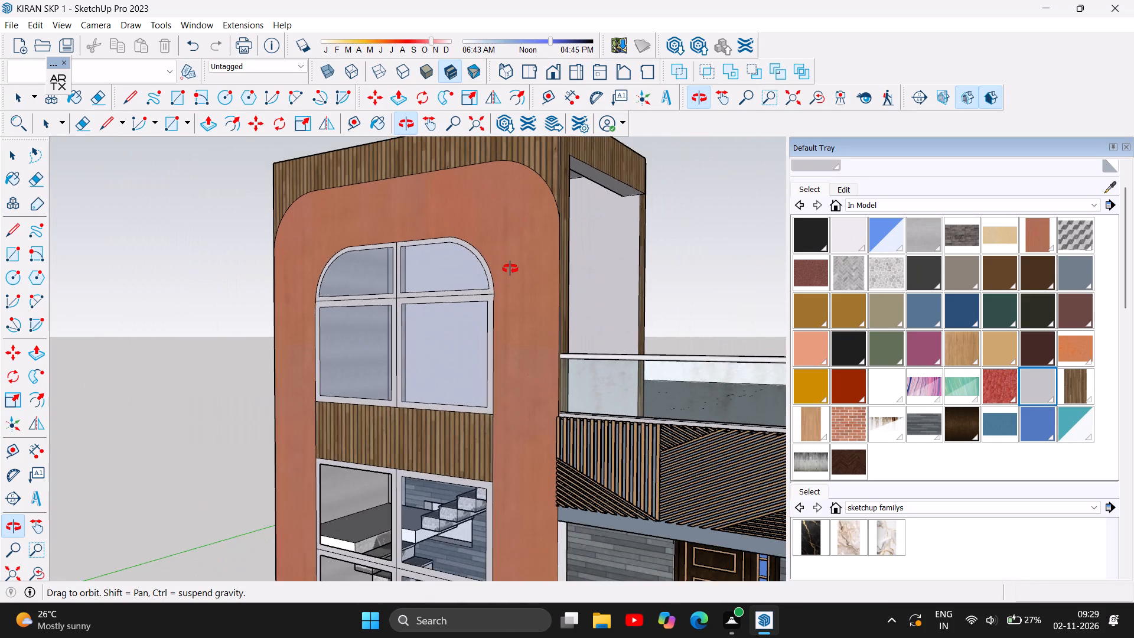
pyautogui.scroll(-5, 510, 269)
pyautogui.moveTo(432, 348); pyautogui.dragTo(588, 359)
pyautogui.scroll(-3, 286, 484)
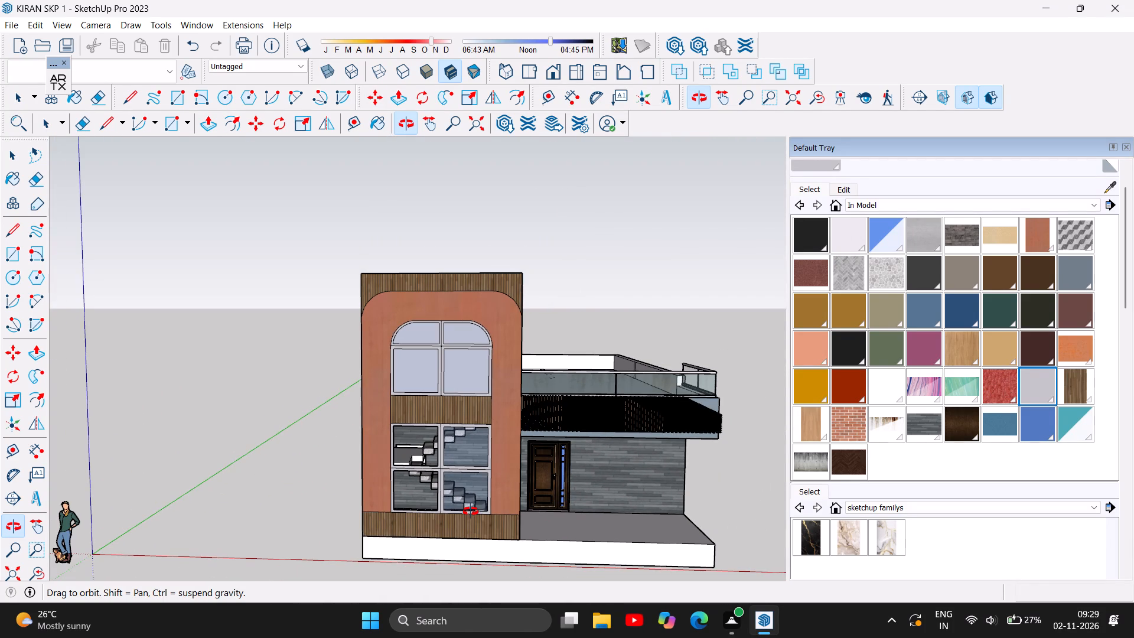
# Examine the entrance side of the house, including the slatted balcony front, glass railing, stone wall and door.
pyautogui.scroll(1, 456, 500)
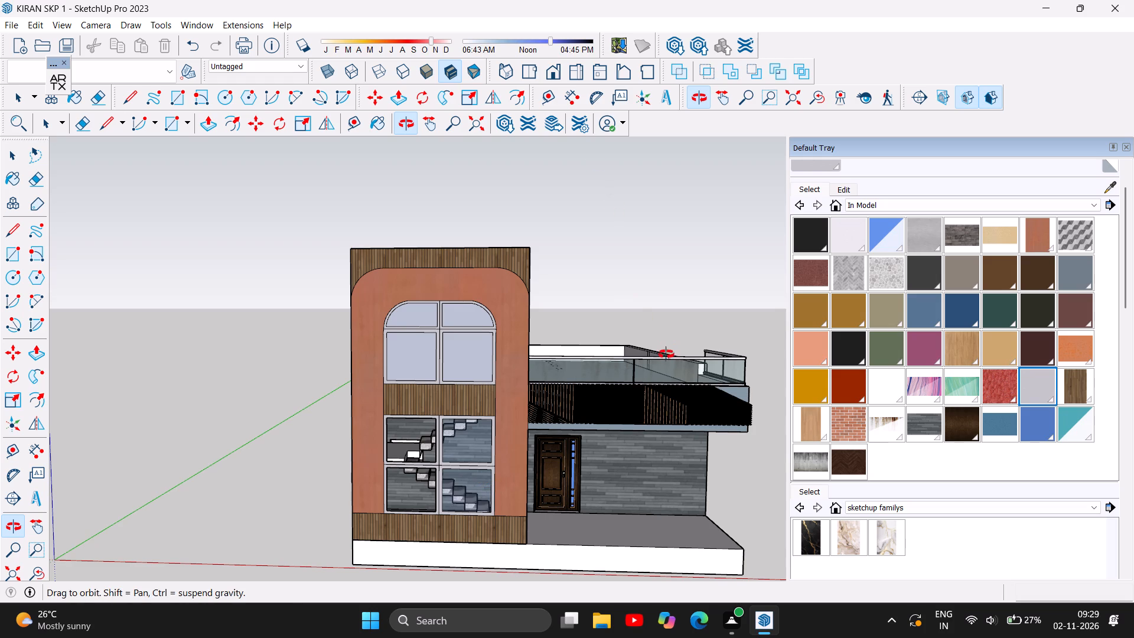
pyautogui.moveTo(666, 354); pyautogui.dragTo(594, 315)
pyautogui.scroll(-1, 448, 380)
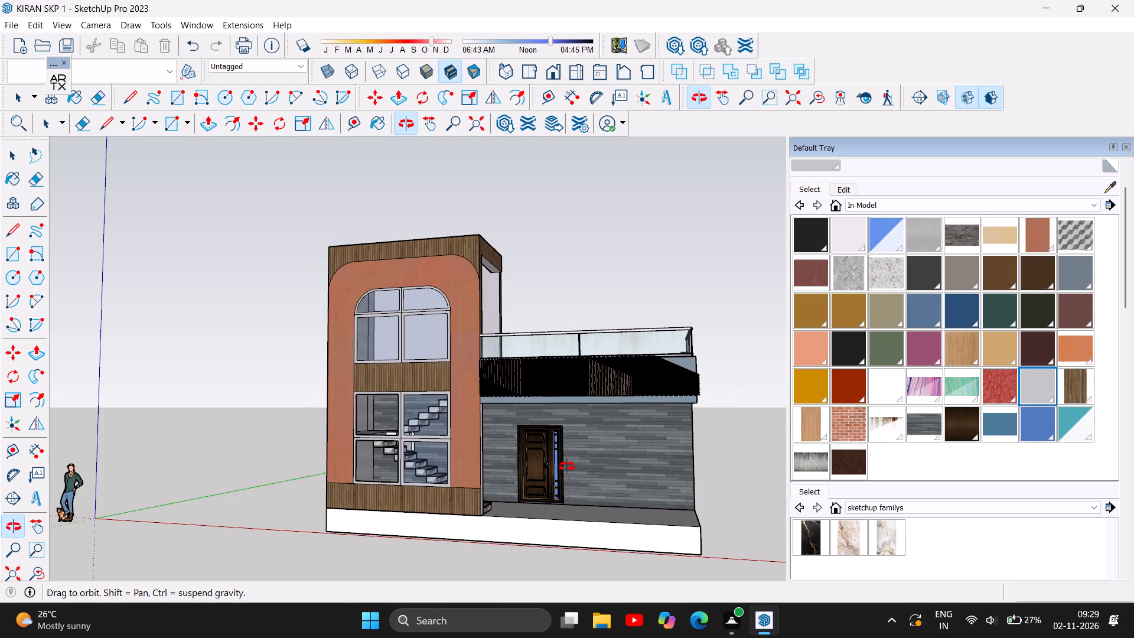
pyautogui.scroll(1, 567, 467)
pyautogui.moveTo(324, 419); pyautogui.dragTo(307, 422)
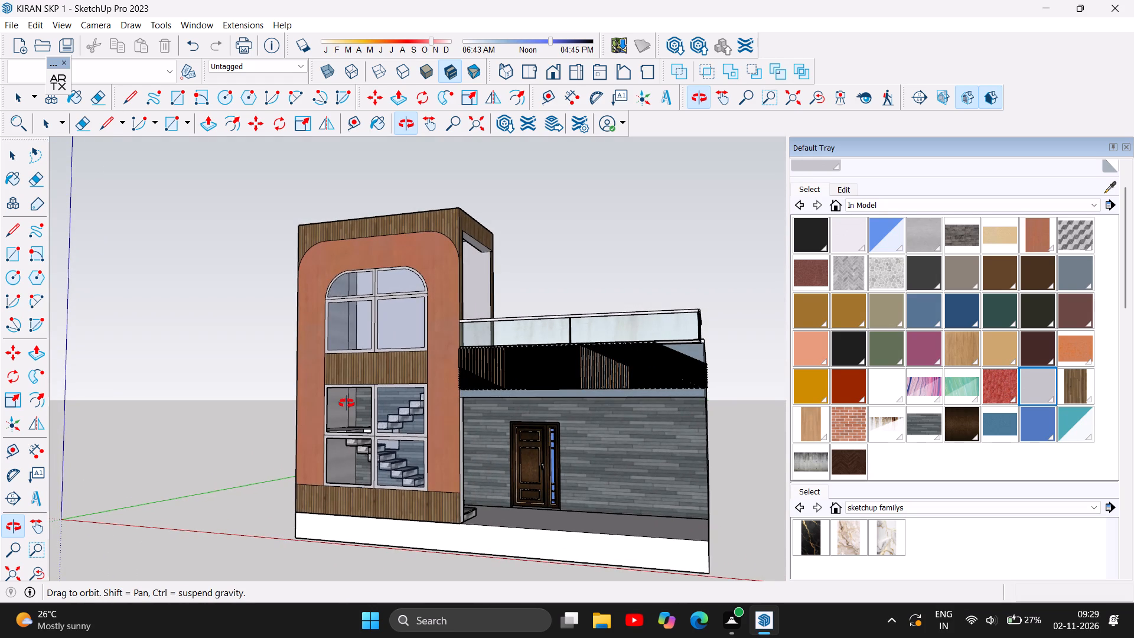
pyautogui.scroll(7, 663, 463)
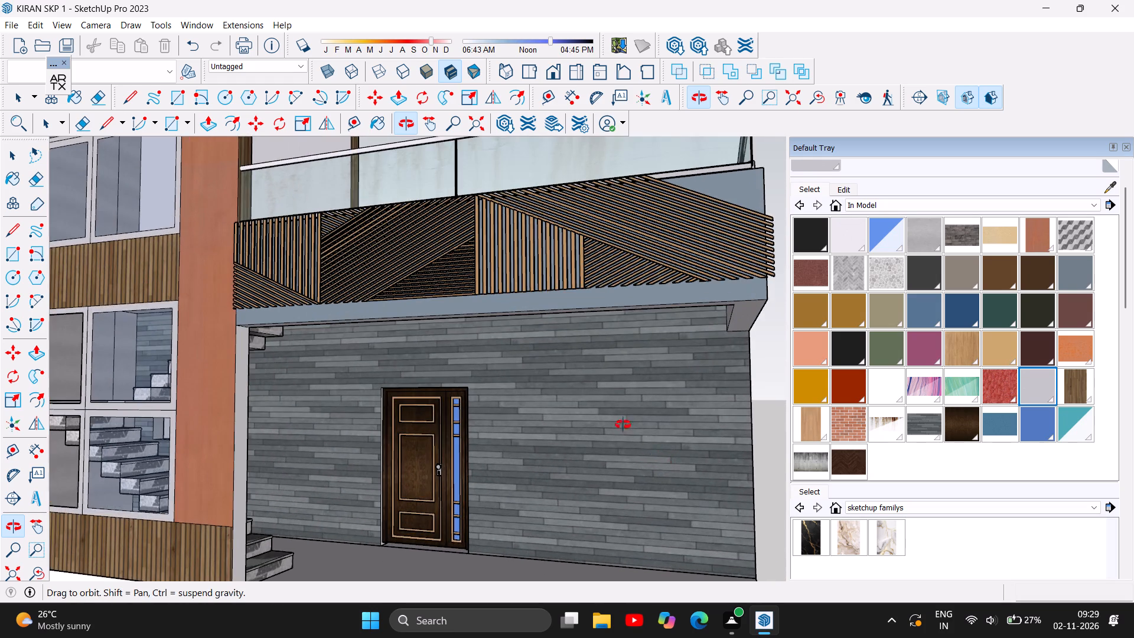
pyautogui.moveTo(623, 425); pyautogui.dragTo(594, 471)
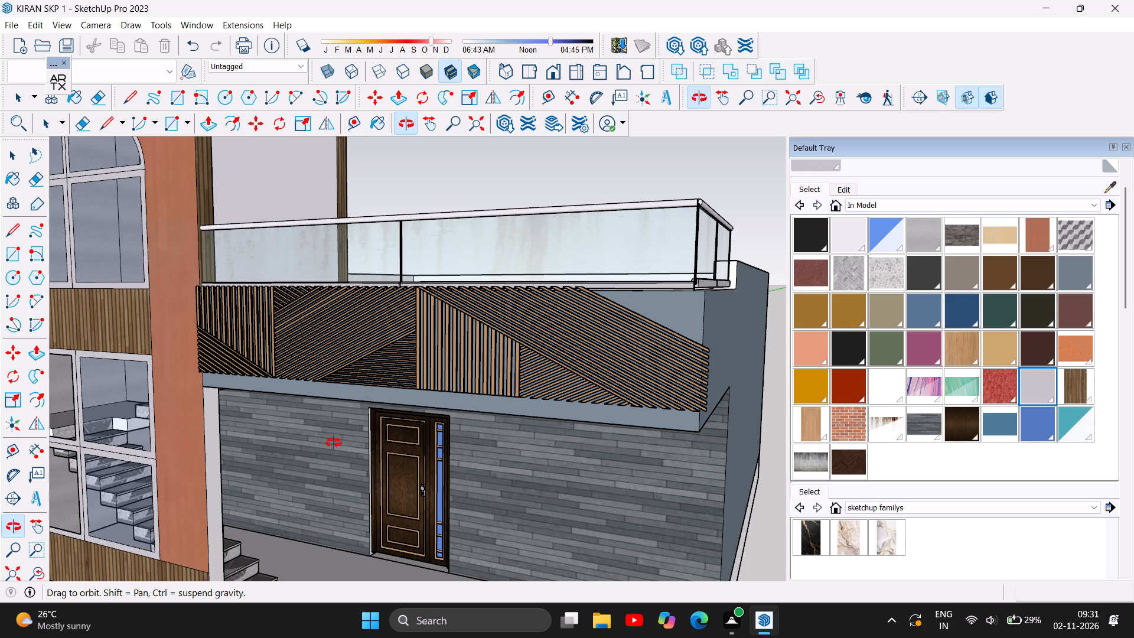
pyautogui.scroll(1, 400, 445)
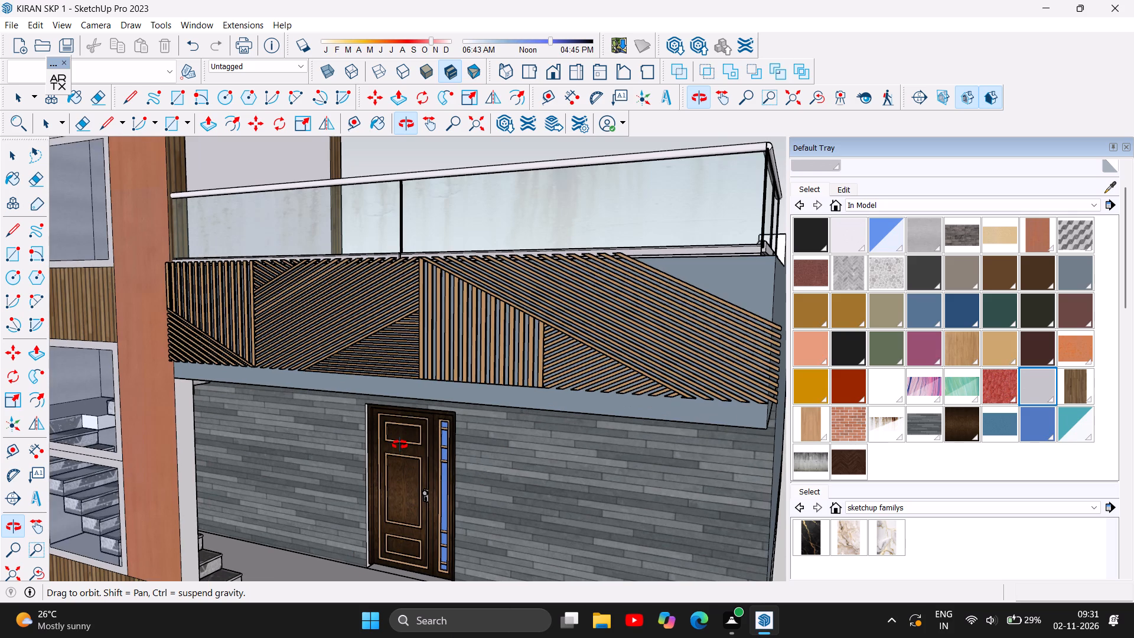
pyautogui.scroll(-2, 400, 445)
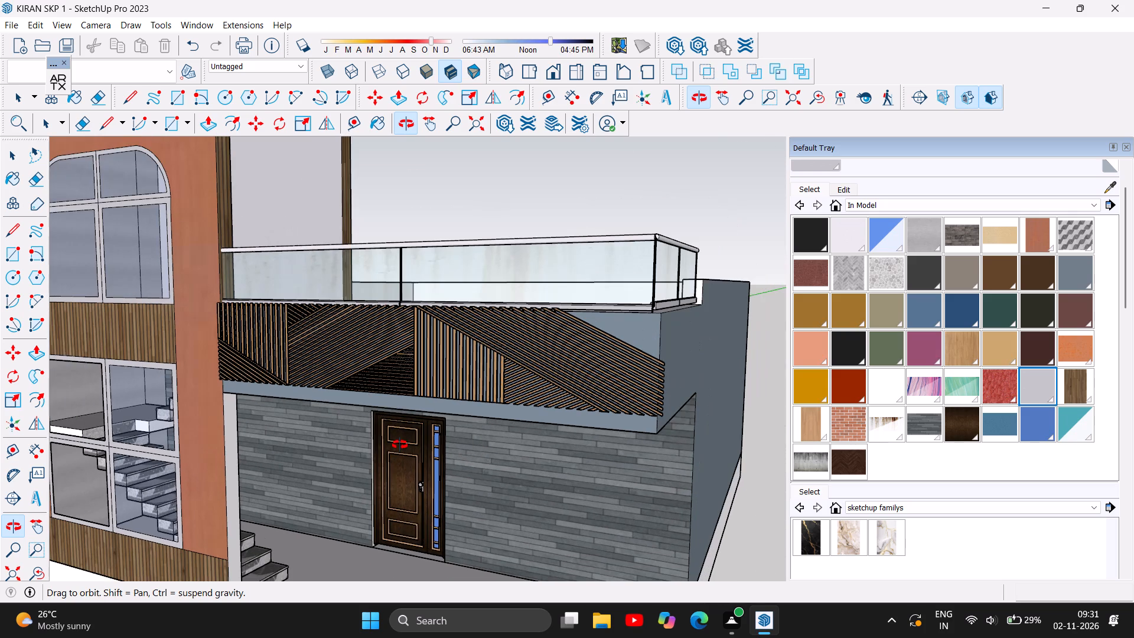
pyautogui.scroll(-1, 400, 445)
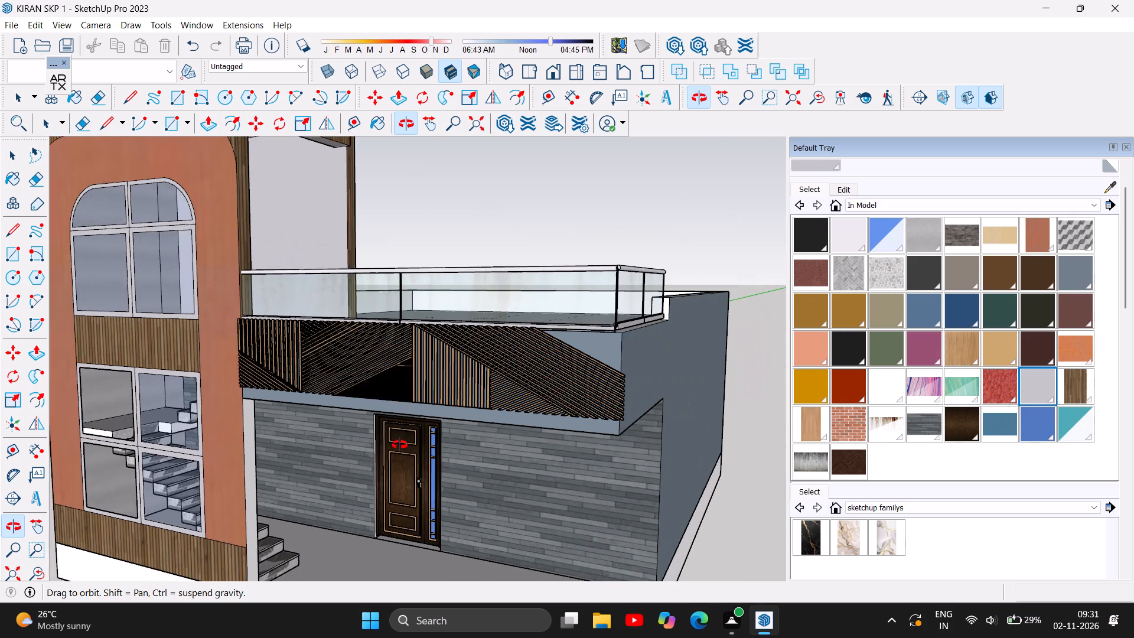
pyautogui.scroll(-1, 400, 445)
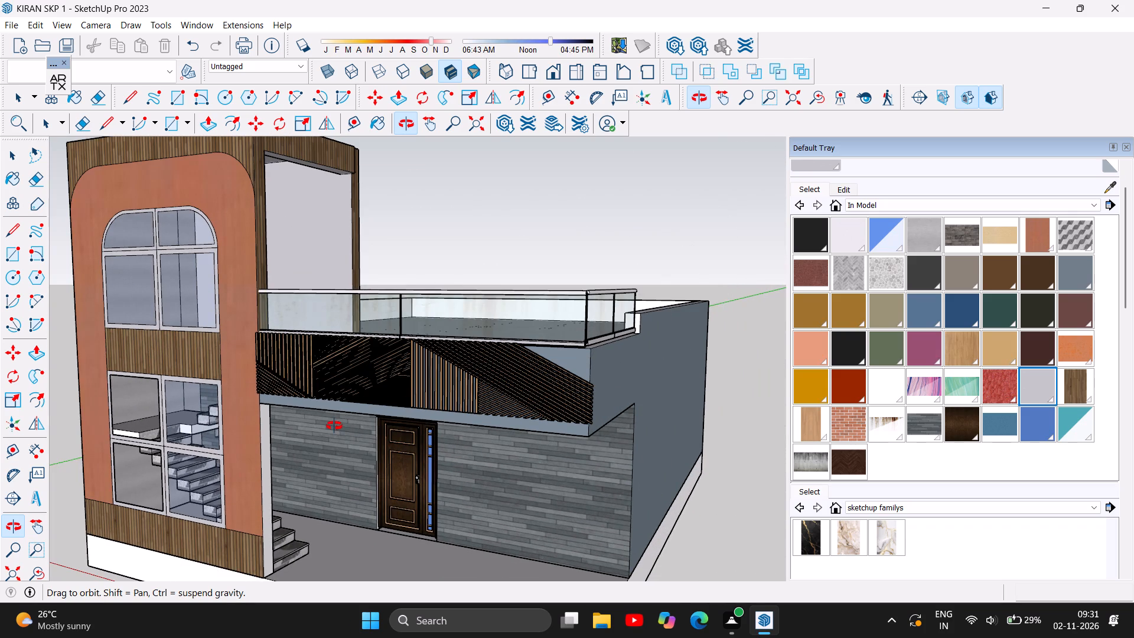
pyautogui.scroll(-1, 334, 426)
pyautogui.scroll(-2, 199, 381)
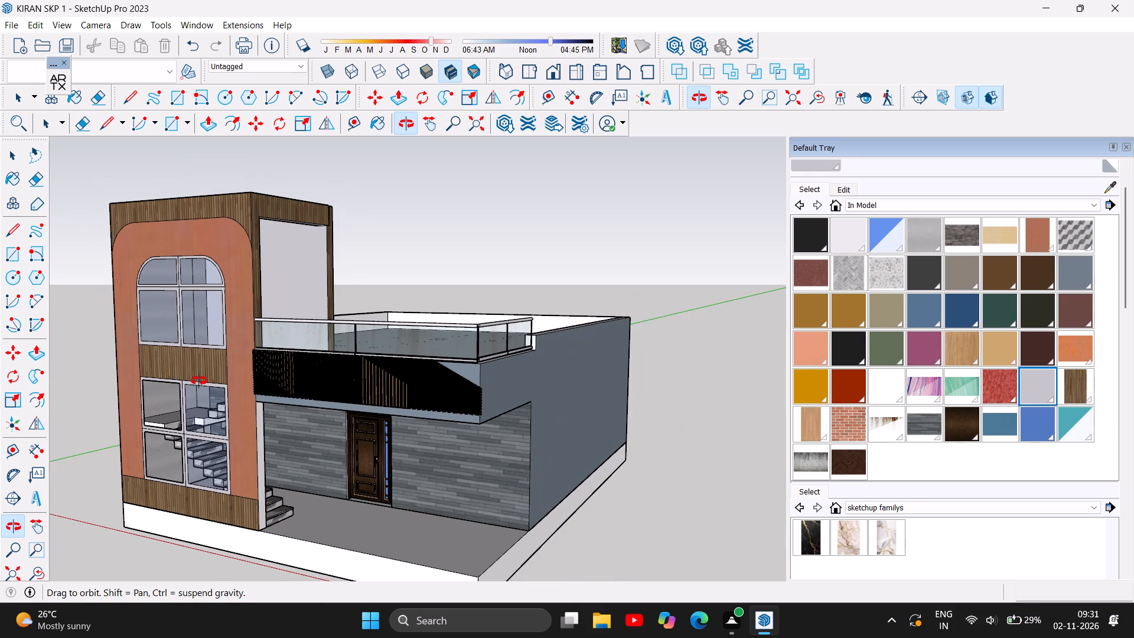
# Examine the whole house exterior from the side, from above the terrace and from both front corners of the tower.
pyautogui.scroll(-1, 199, 381)
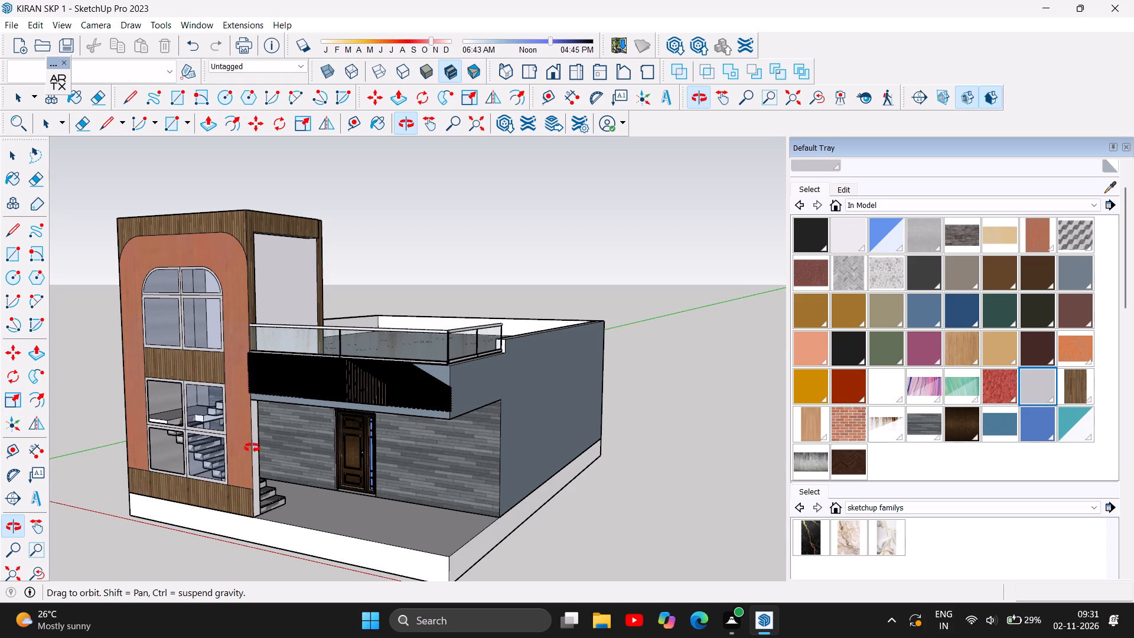
pyautogui.scroll(2, 258, 499)
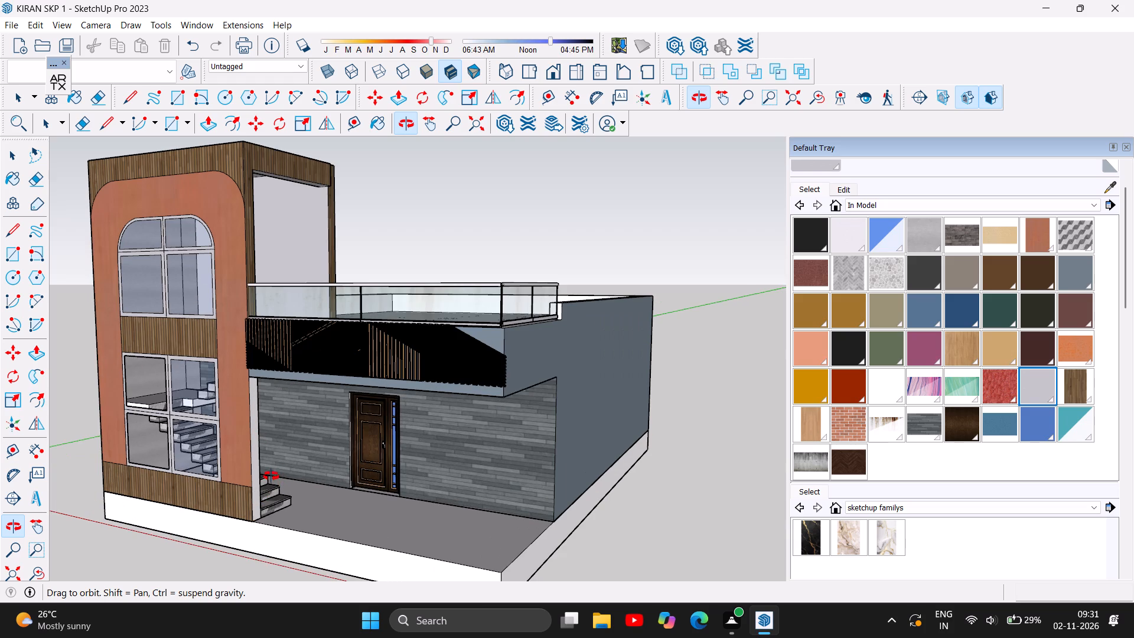
pyautogui.scroll(1, 283, 469)
pyautogui.moveTo(505, 550); pyautogui.dragTo(239, 491)
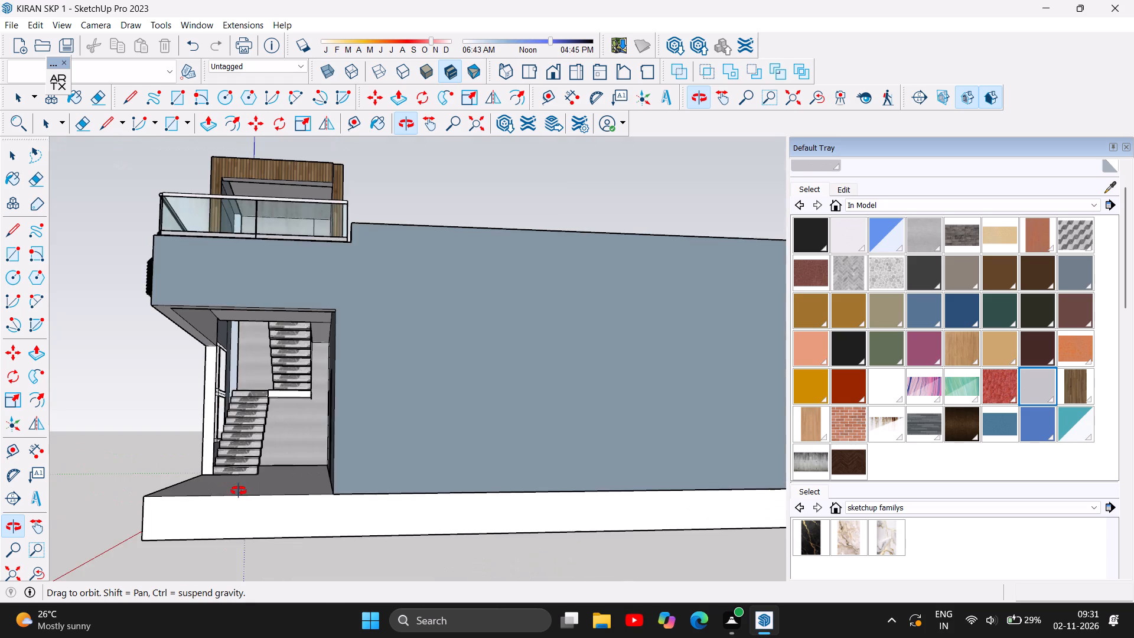
pyautogui.moveTo(239, 491); pyautogui.dragTo(378, 581)
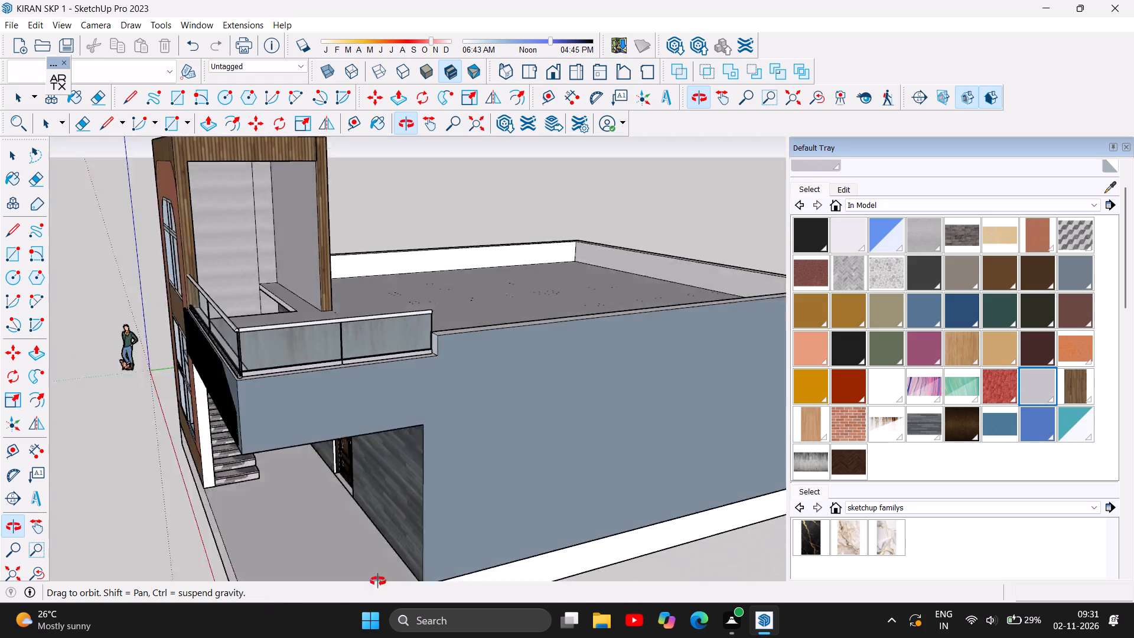
pyautogui.moveTo(378, 581); pyautogui.dragTo(554, 495)
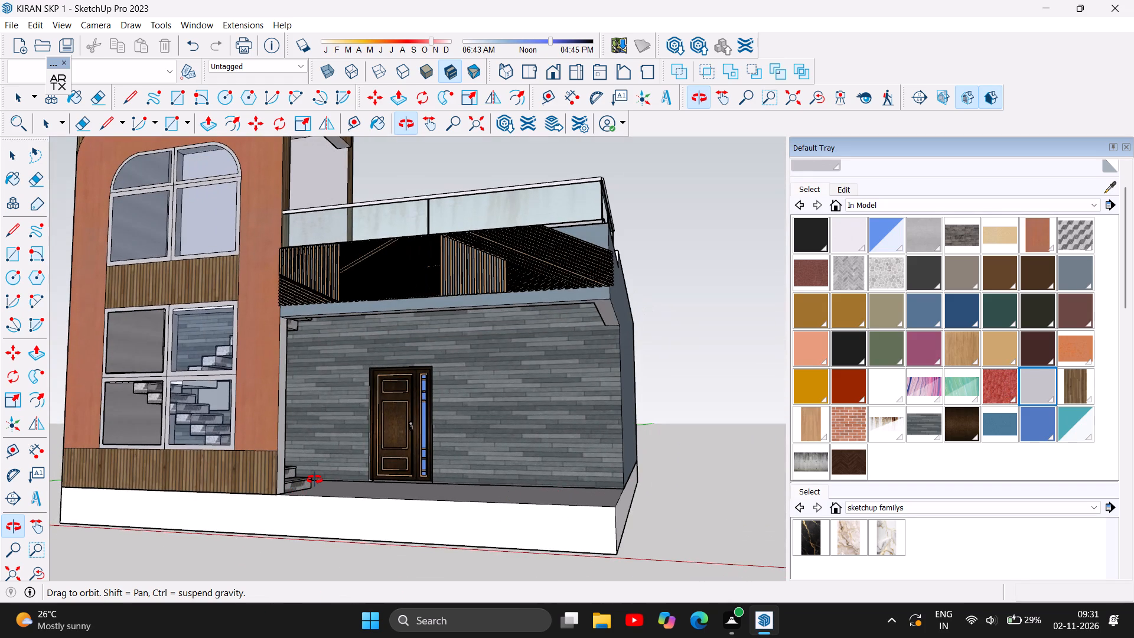
pyautogui.scroll(-2, 315, 480)
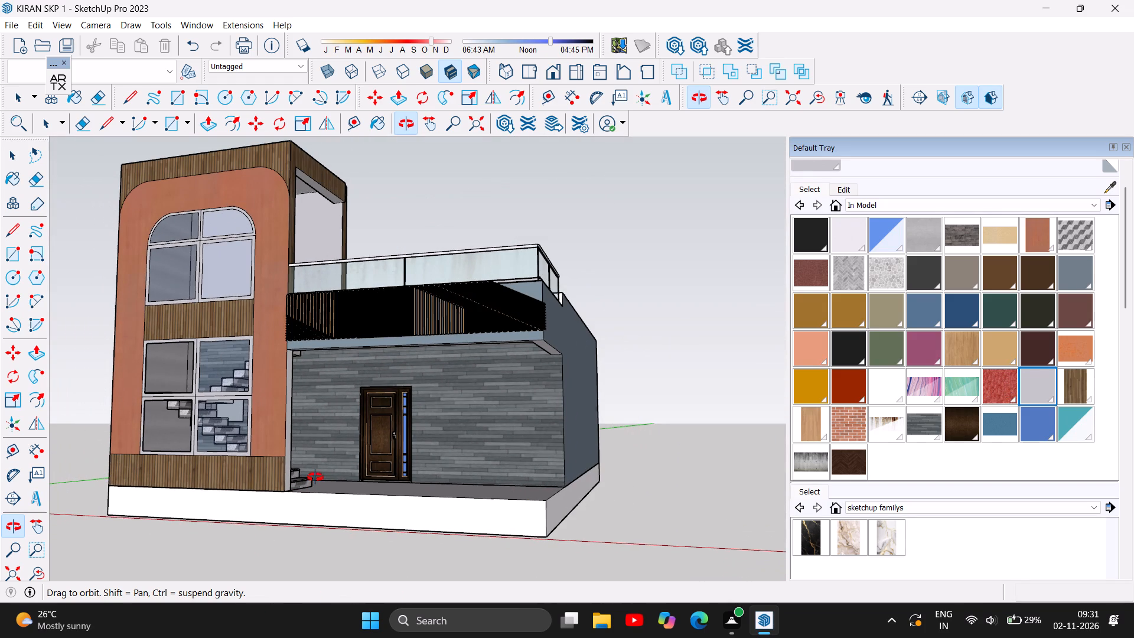
pyautogui.scroll(-2, 316, 476)
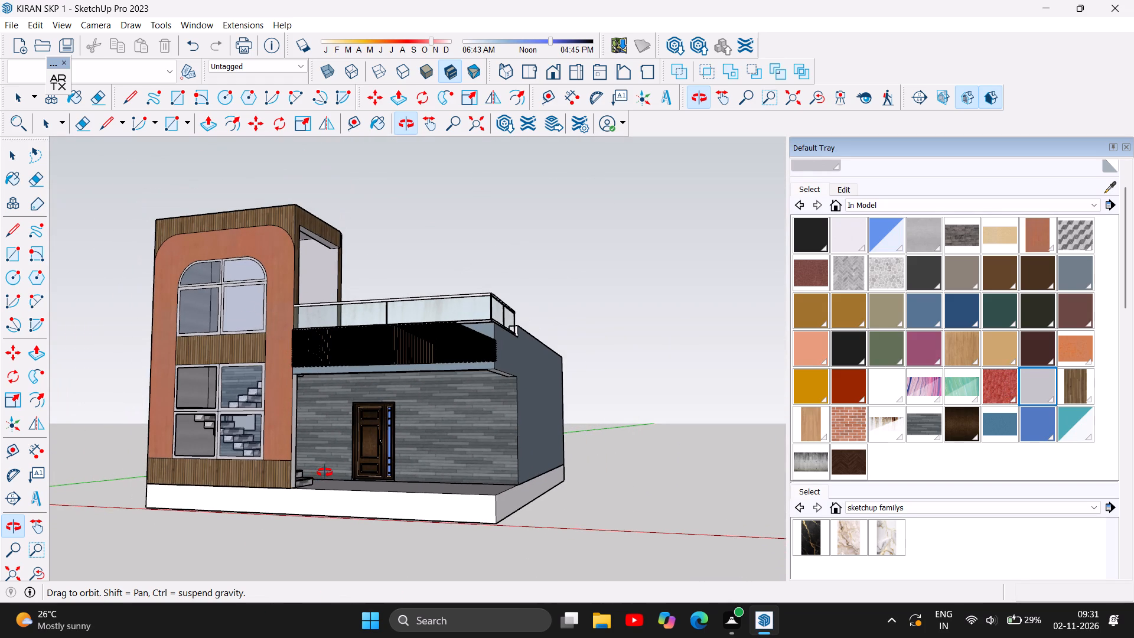
pyautogui.scroll(-1, 326, 473)
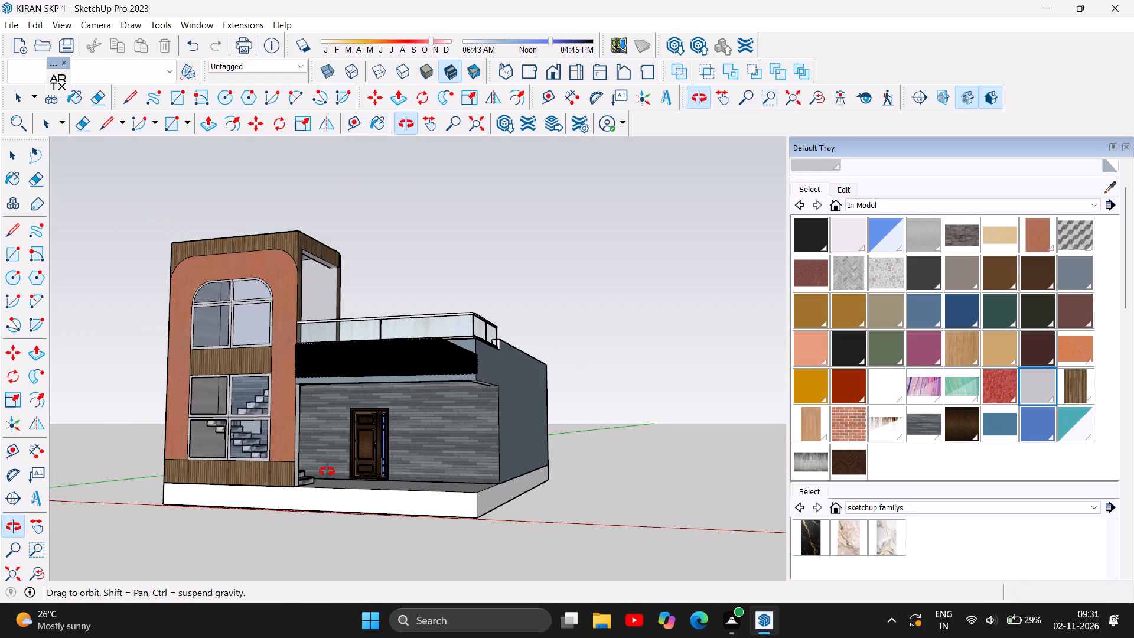
pyautogui.scroll(-1, 327, 471)
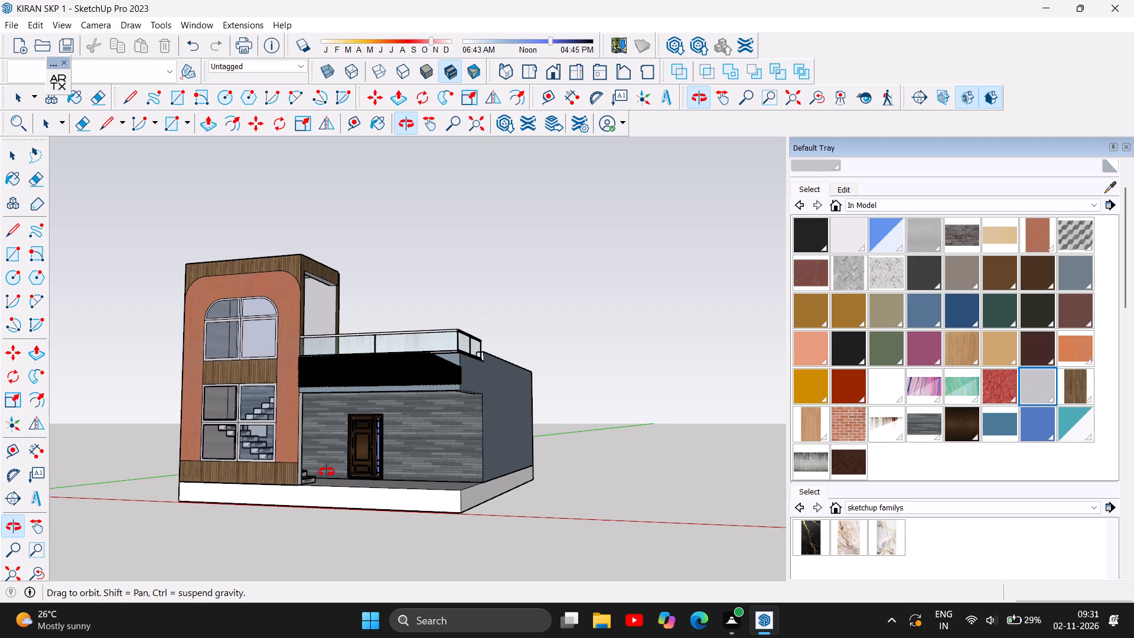
pyautogui.moveTo(327, 472); pyautogui.dragTo(571, 530)
pyautogui.scroll(2, 349, 494)
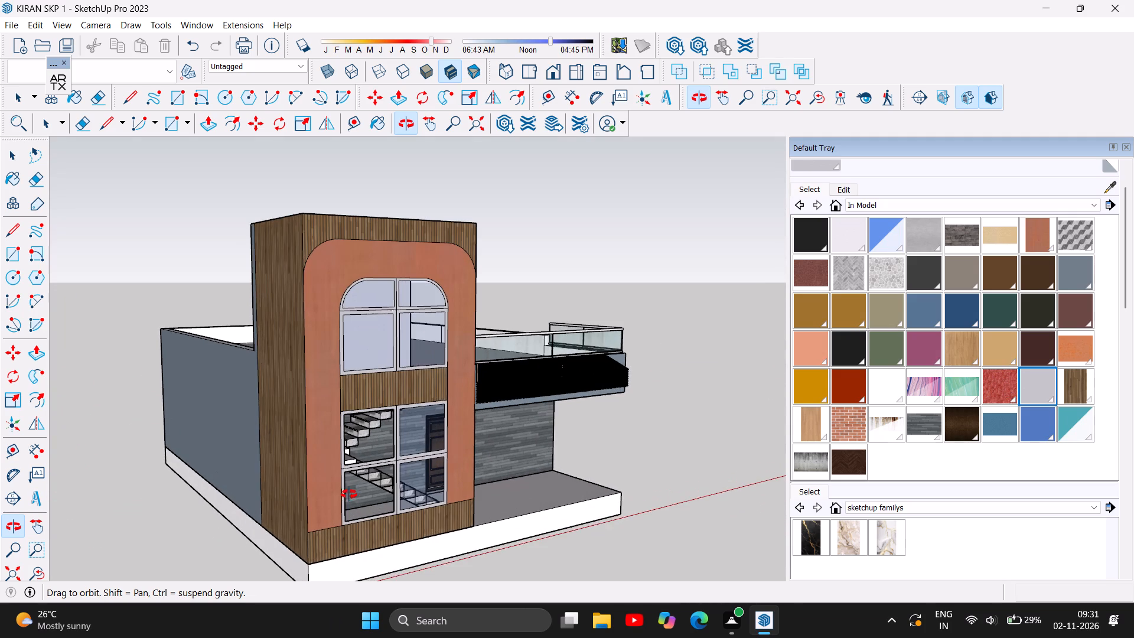
pyautogui.scroll(3, 383, 478)
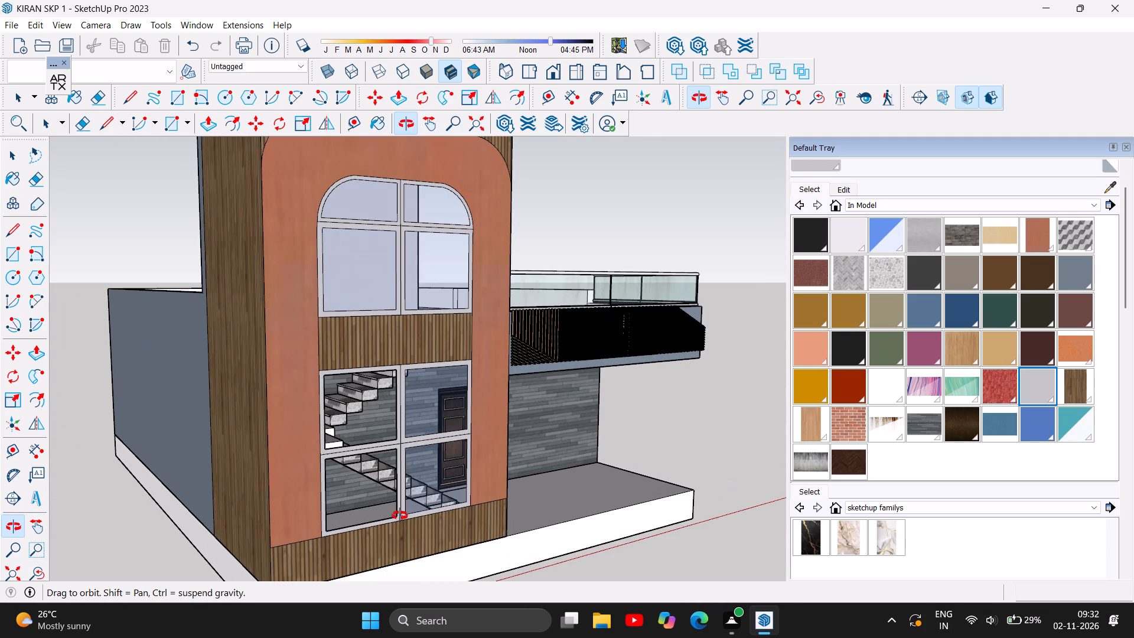
pyautogui.moveTo(548, 514); pyautogui.dragTo(382, 543)
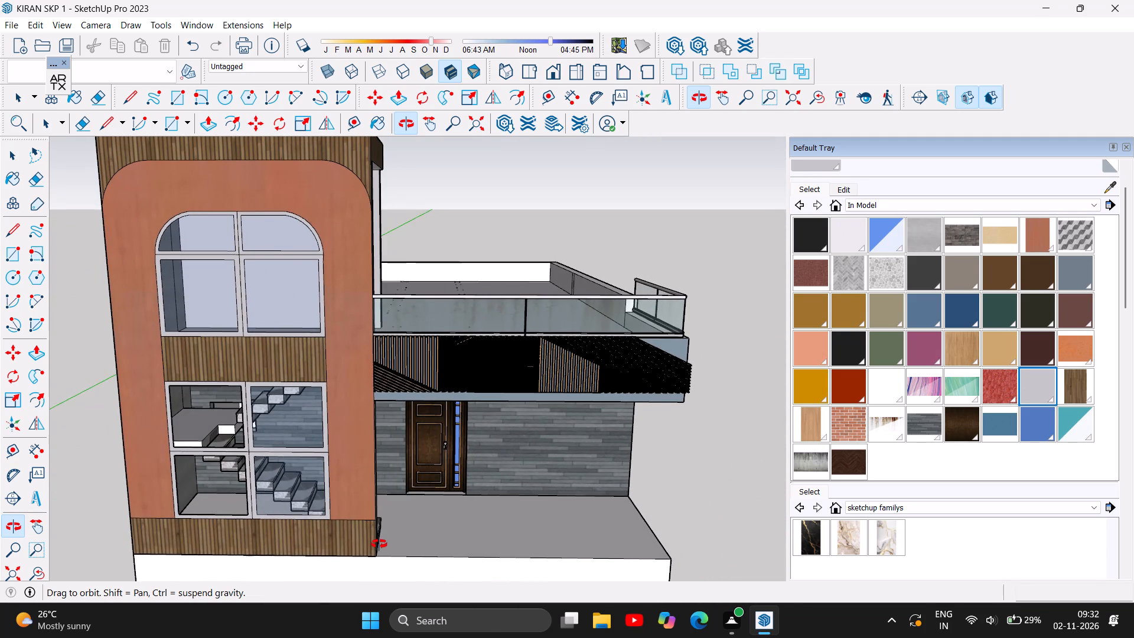
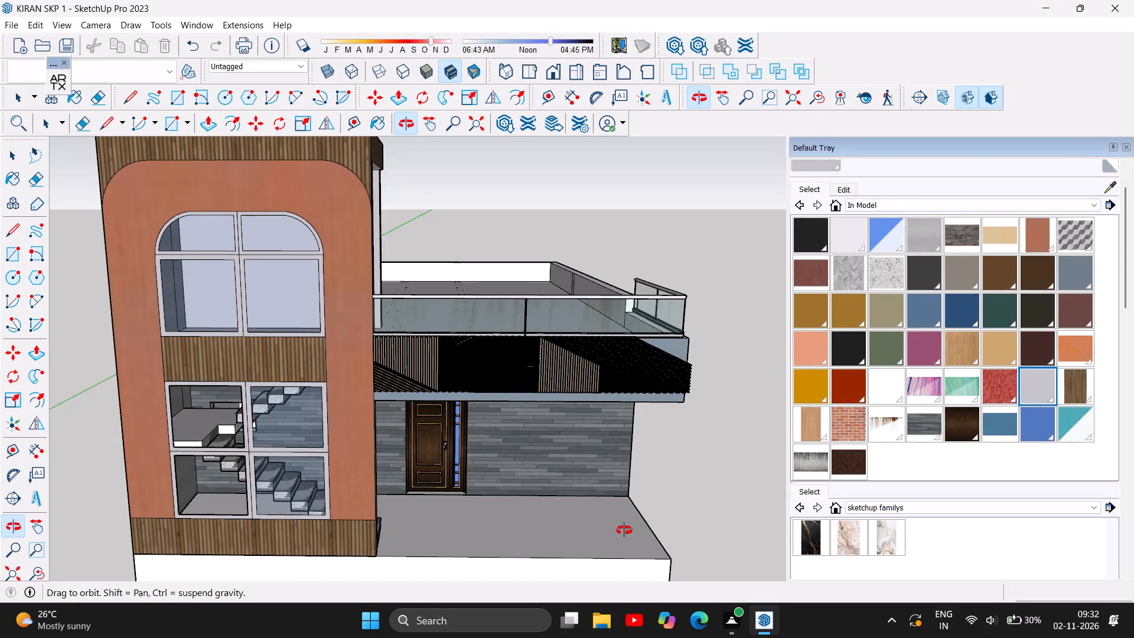
# Examine the house exterior from the tower front round to the entrance corner, including the stone wall, door and slatted balcony.
pyautogui.moveTo(624, 529); pyautogui.dragTo(573, 476)
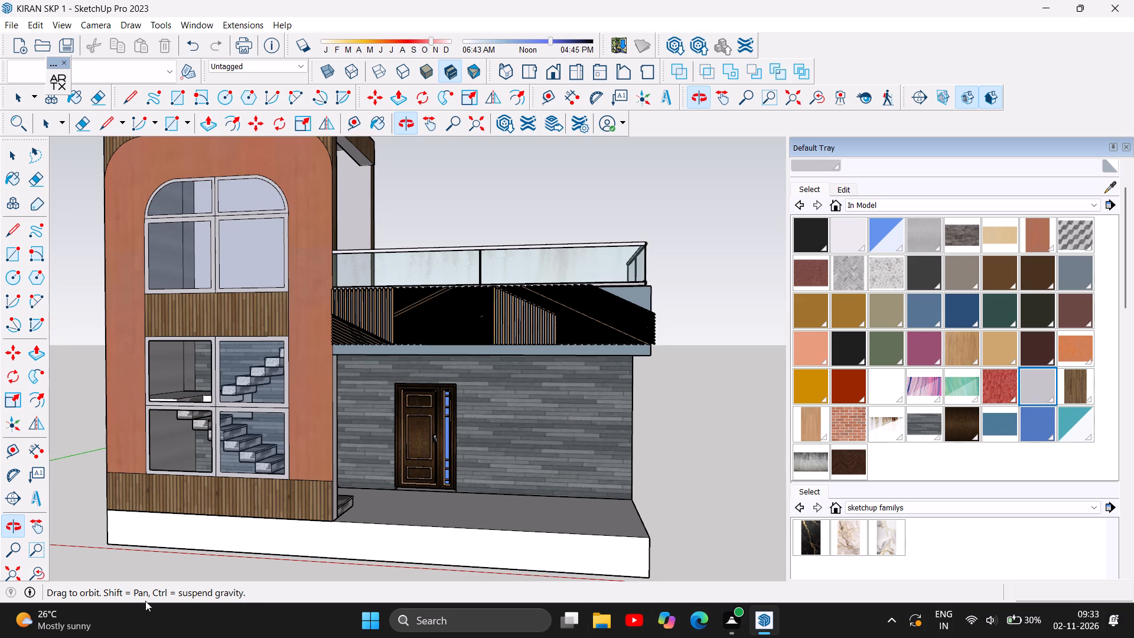
pyautogui.moveTo(451, 473); pyautogui.dragTo(449, 474)
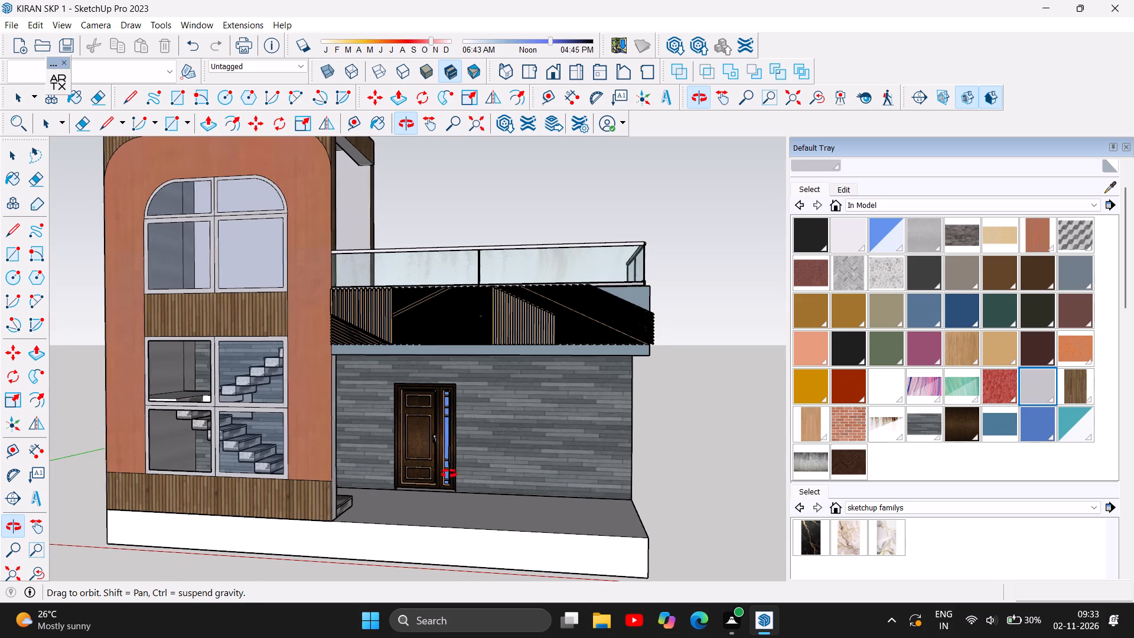
pyautogui.moveTo(449, 474); pyautogui.dragTo(588, 473)
pyautogui.moveTo(571, 477); pyautogui.dragTo(552, 479)
pyautogui.moveTo(498, 480); pyautogui.dragTo(134, 473)
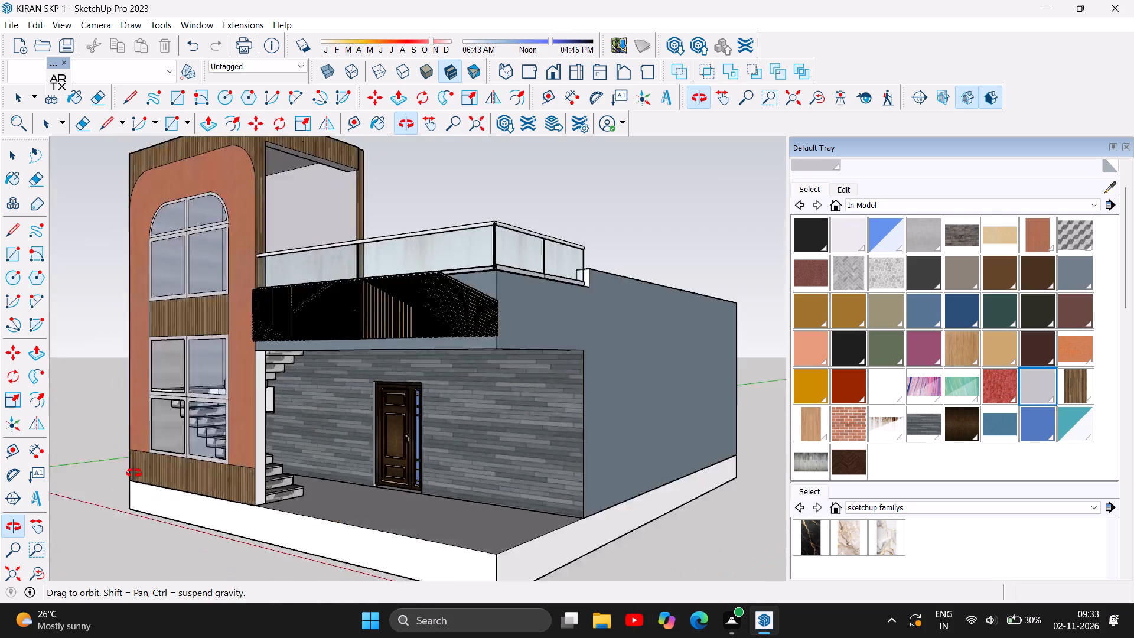
pyautogui.moveTo(134, 473); pyautogui.dragTo(360, 490)
pyautogui.scroll(2, 303, 438)
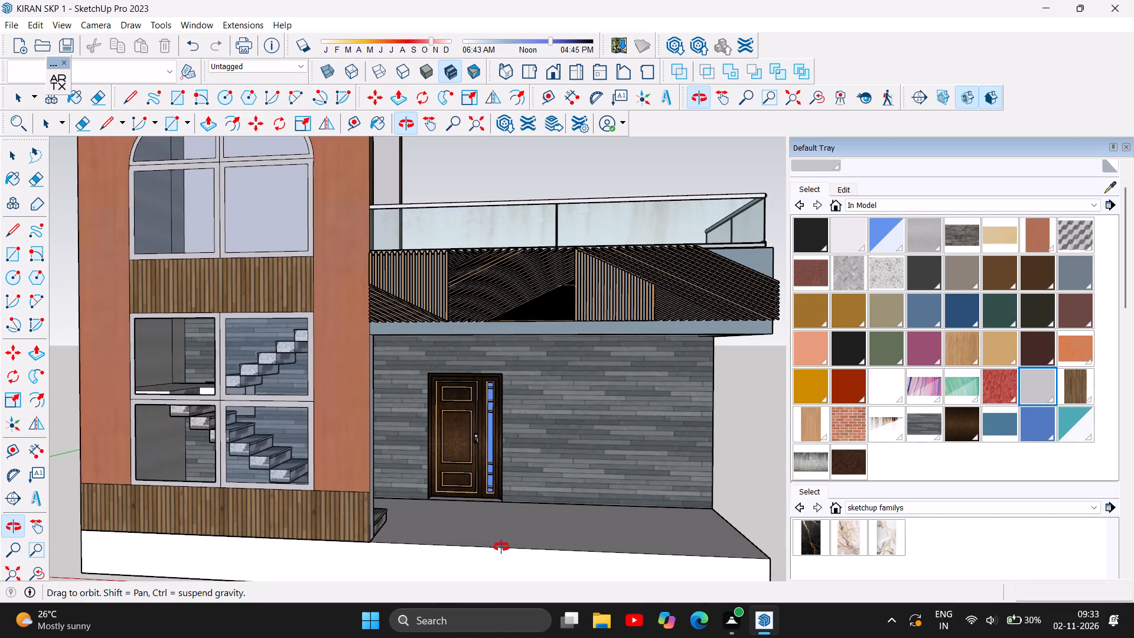
pyautogui.moveTo(553, 573); pyautogui.dragTo(194, 575)
# Examine the space behind the slatted balcony and the staircase inside the tower, from the entrance door to the lower flight.
pyautogui.scroll(3, 256, 454)
pyautogui.scroll(3, 287, 364)
pyautogui.moveTo(271, 346); pyautogui.dragTo(334, 385)
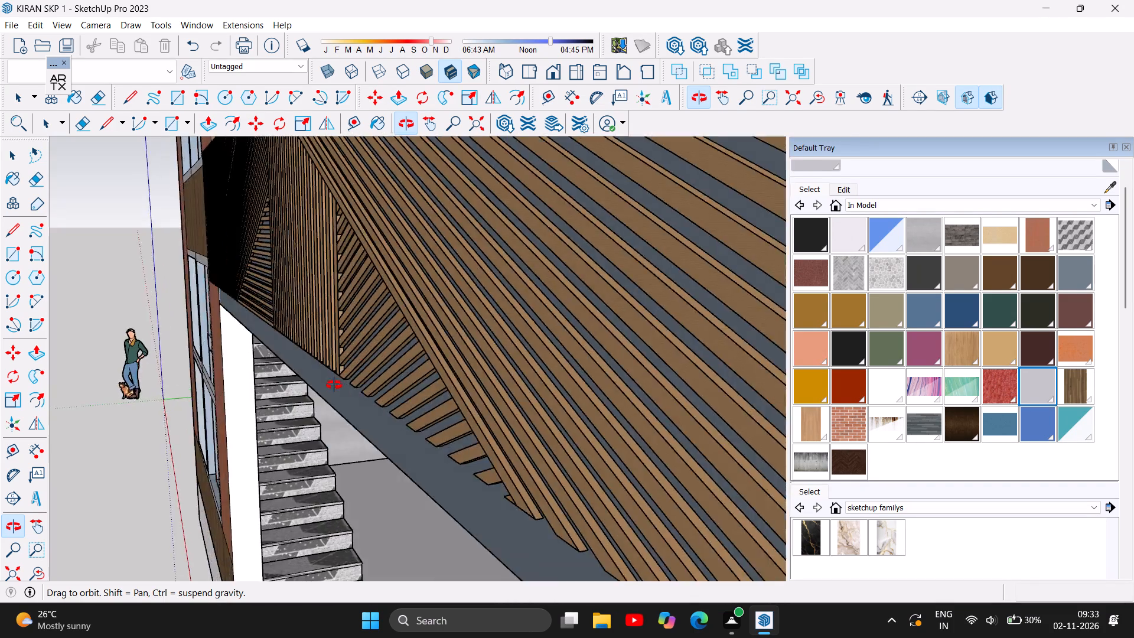
pyautogui.moveTo(334, 385); pyautogui.dragTo(280, 343)
pyautogui.scroll(3, 290, 496)
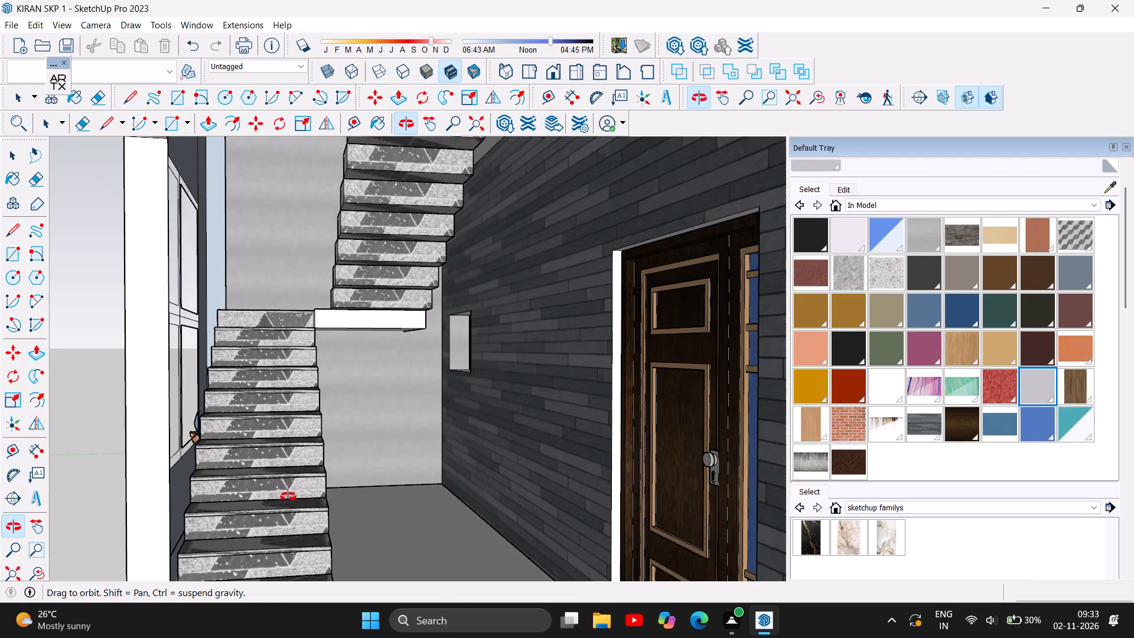
pyautogui.scroll(3, 233, 507)
pyautogui.moveTo(227, 519); pyautogui.dragTo(154, 502)
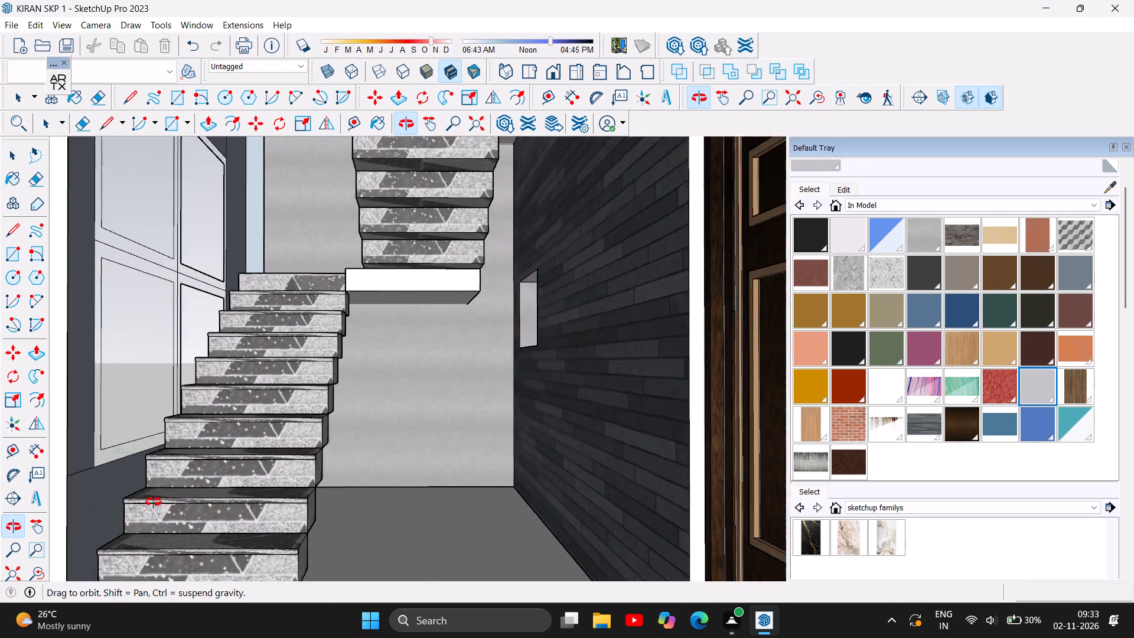
pyautogui.moveTo(154, 502); pyautogui.dragTo(114, 480)
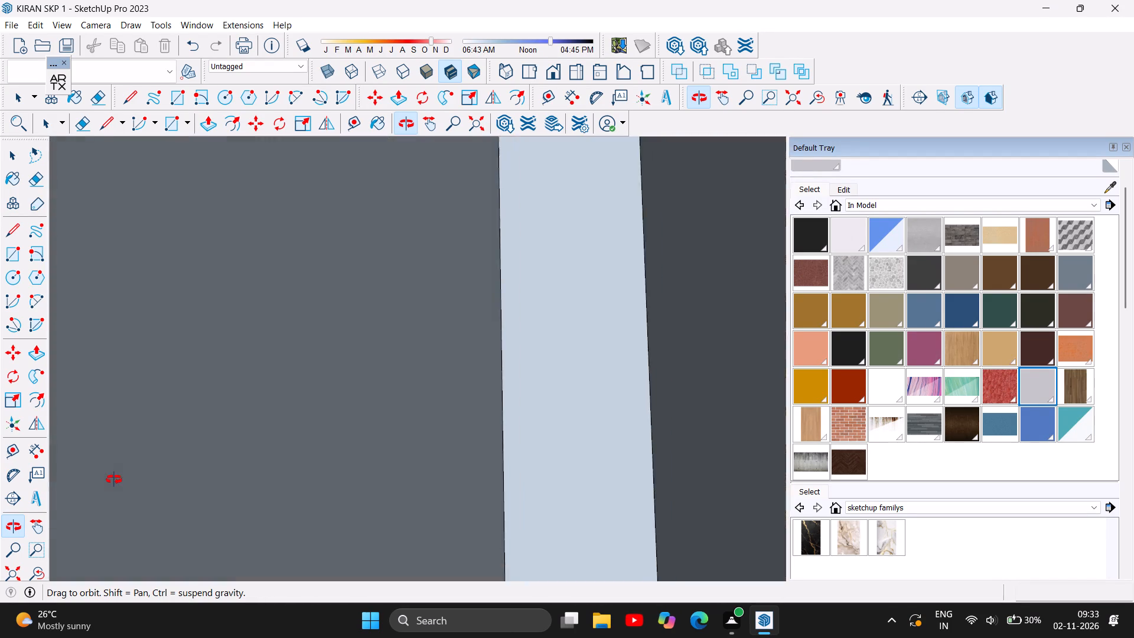
pyautogui.moveTo(114, 480); pyautogui.dragTo(145, 489)
pyautogui.scroll(3, 381, 477)
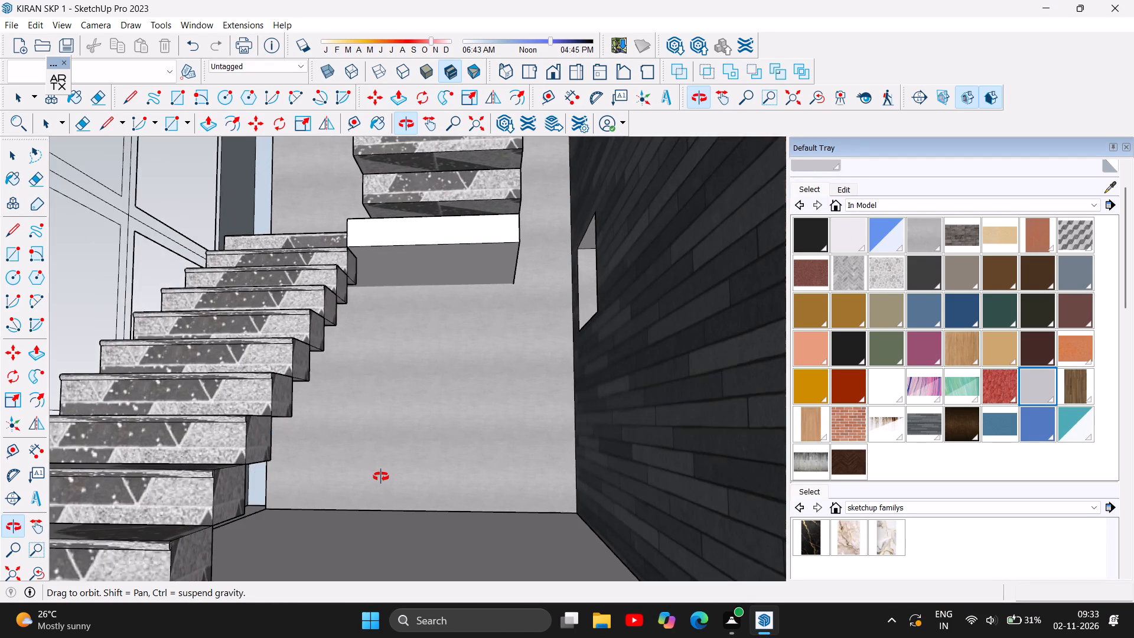
# Draw a 9" line at floor level from the bottom corner of the grey stair wall across the gap to the tower's window wall.
pyautogui.scroll(3, 381, 477)
pyautogui.moveTo(367, 496); pyautogui.dragTo(312, 494)
pyautogui.scroll(3, 204, 523)
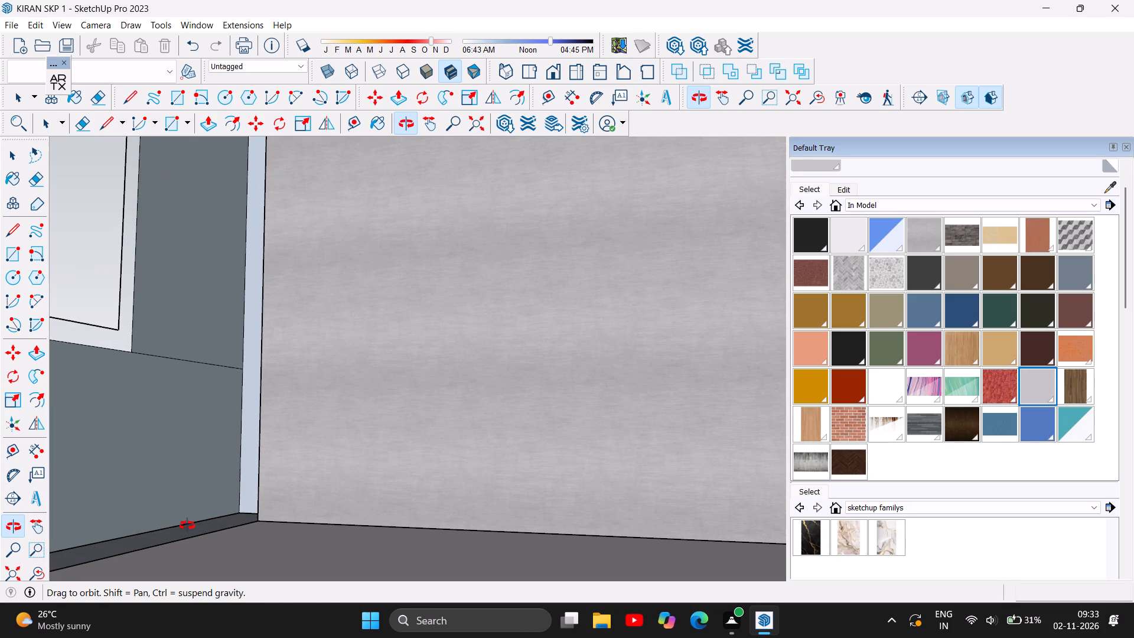
pyautogui.moveTo(190, 530); pyautogui.dragTo(229, 584)
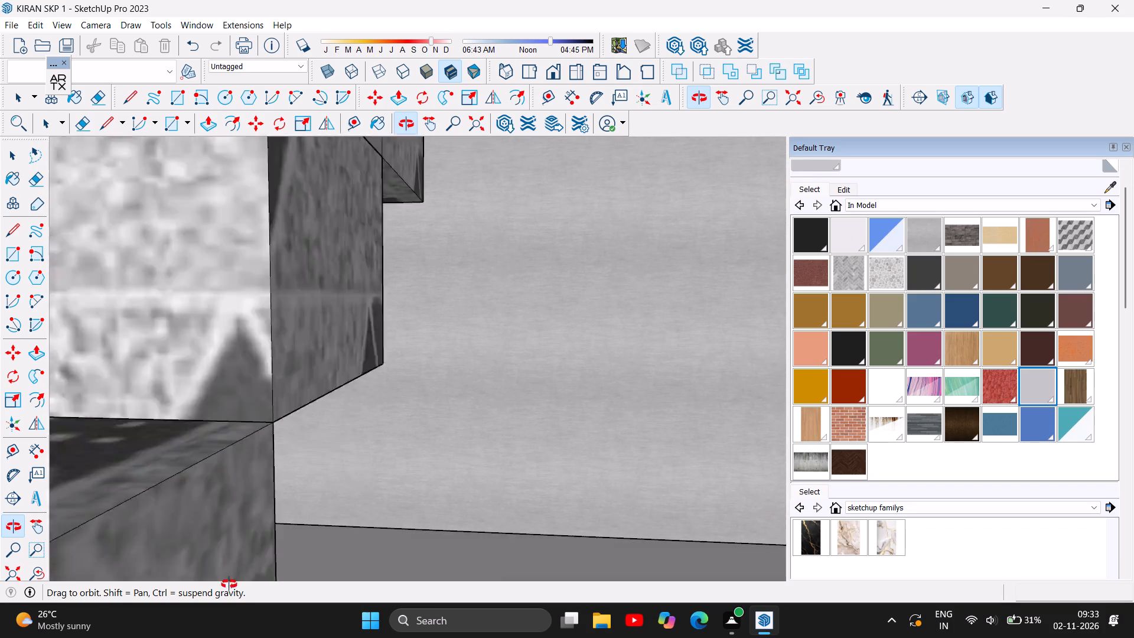
pyautogui.moveTo(229, 584); pyautogui.dragTo(229, 558)
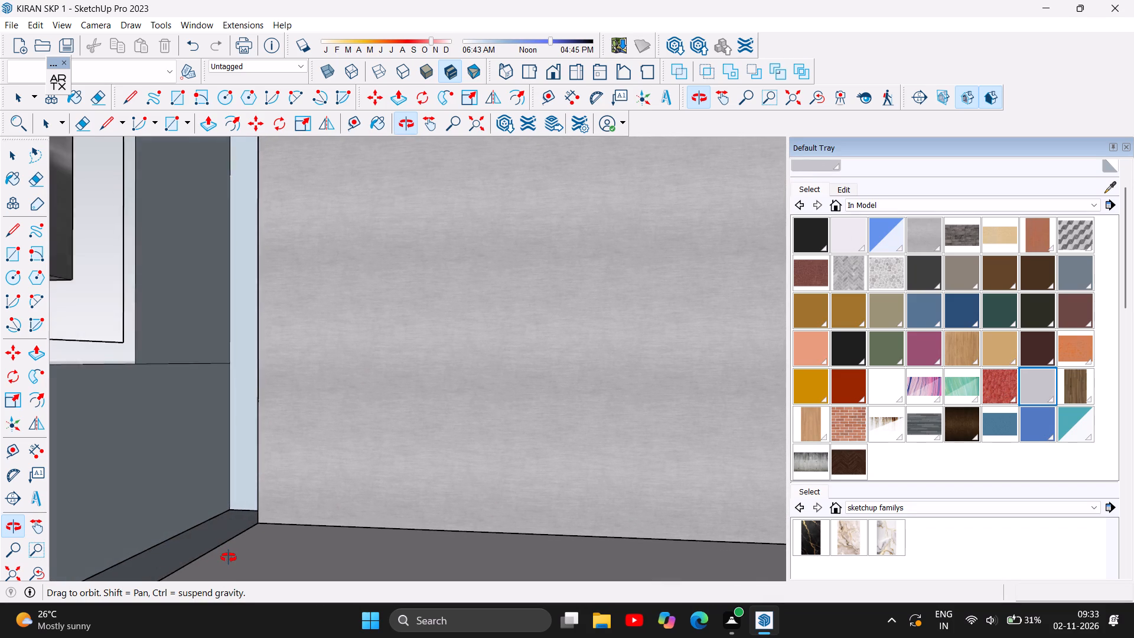
pyautogui.moveTo(229, 558); pyautogui.dragTo(218, 563)
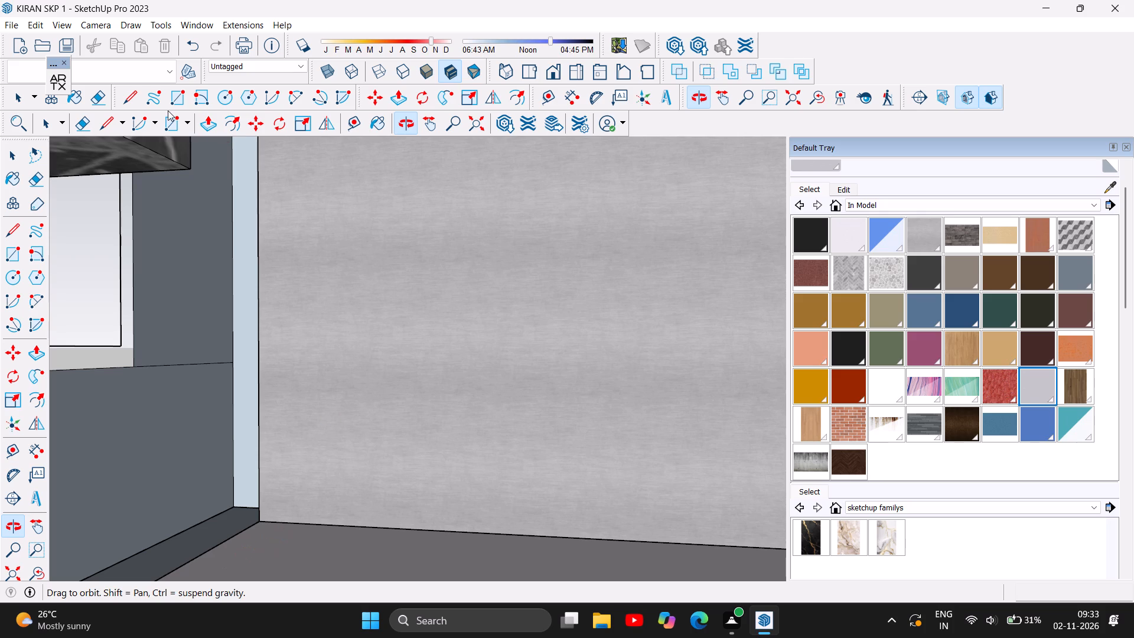
pyautogui.click(130, 92)
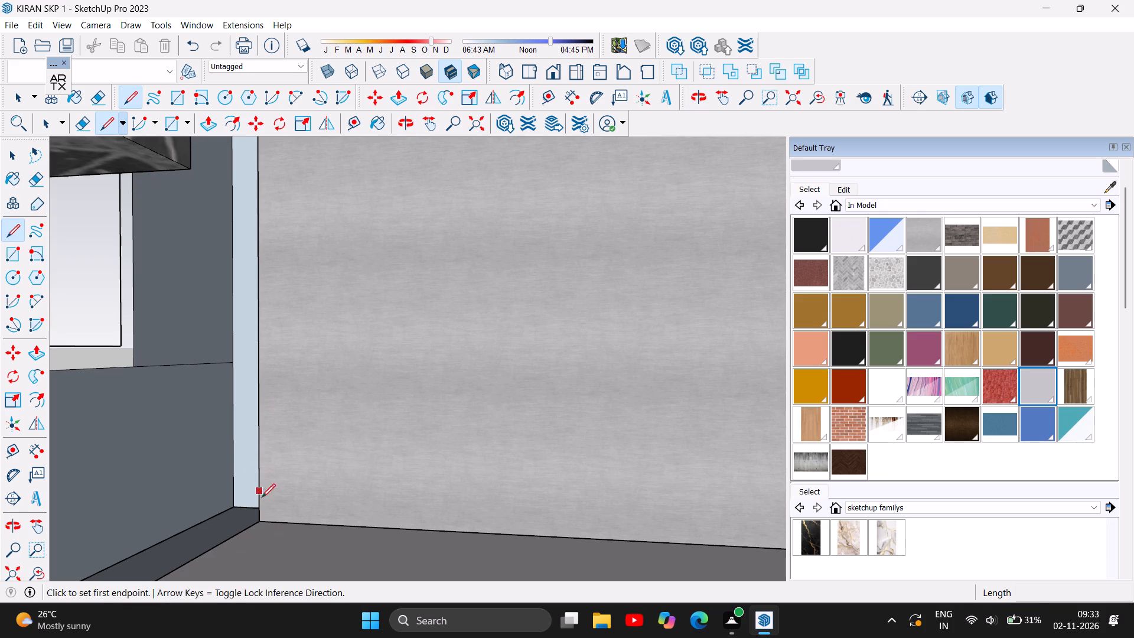
pyautogui.click(262, 521)
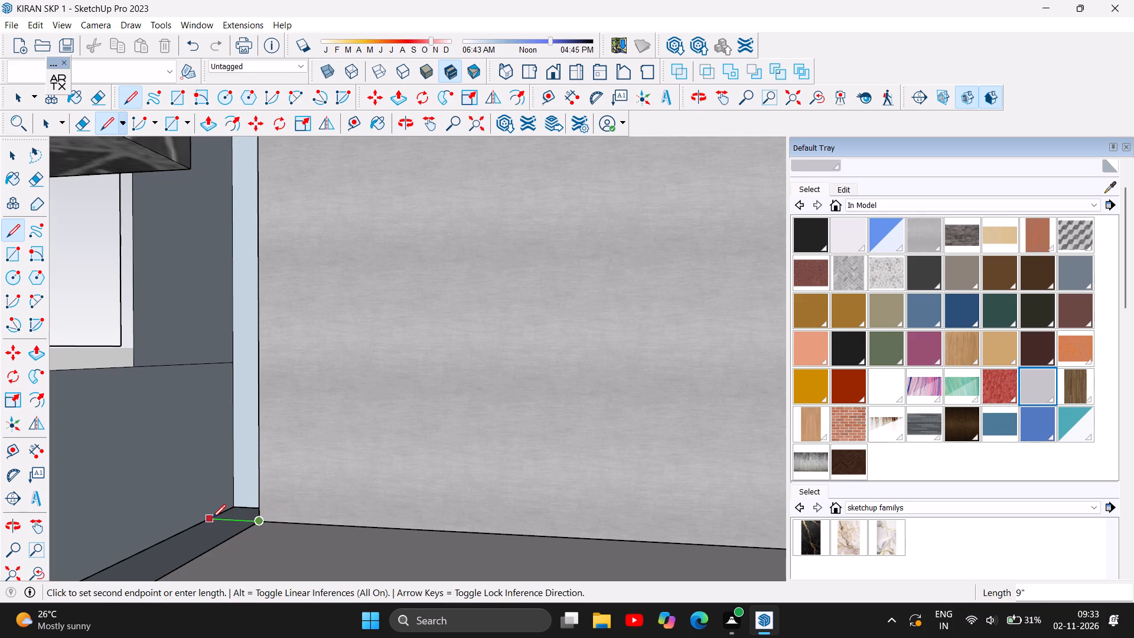
pyautogui.click(206, 519)
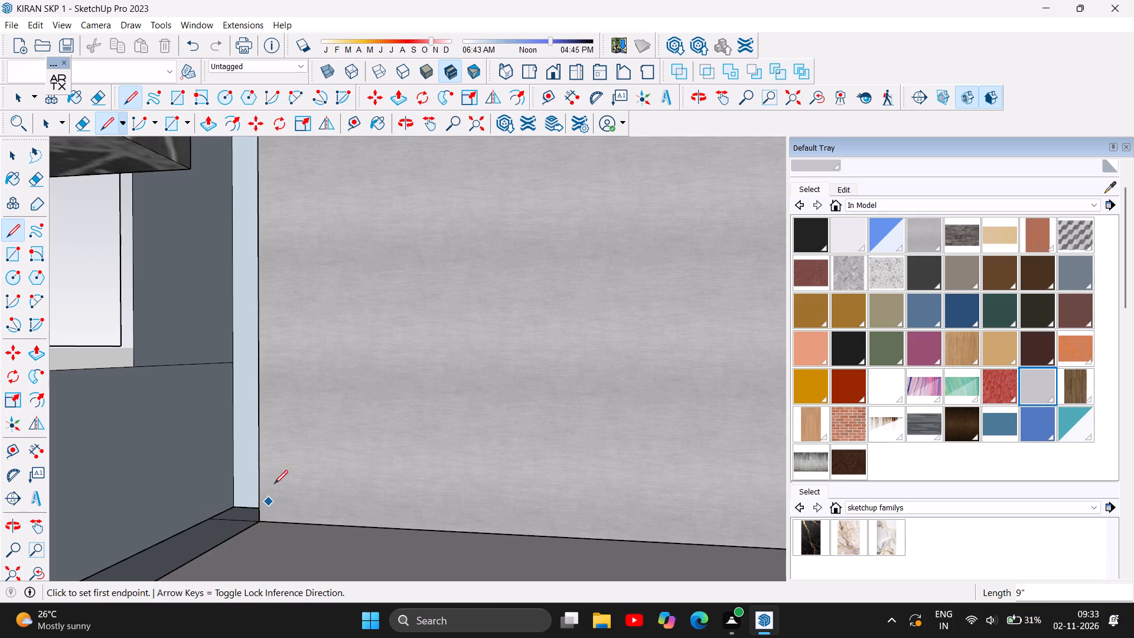
# Draw a 9" line from the stair landing's back corner, at the grey wall, across the light blue strip to the window wall.
pyautogui.scroll(-4, 397, 532)
pyautogui.scroll(-5, 444, 578)
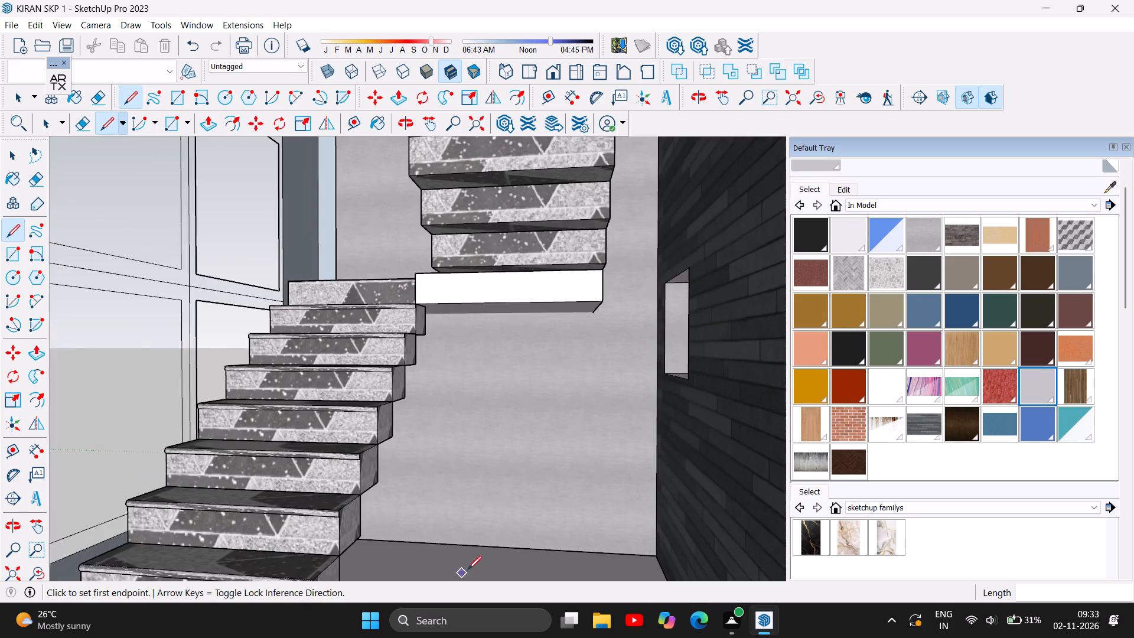
pyautogui.scroll(-3, 501, 552)
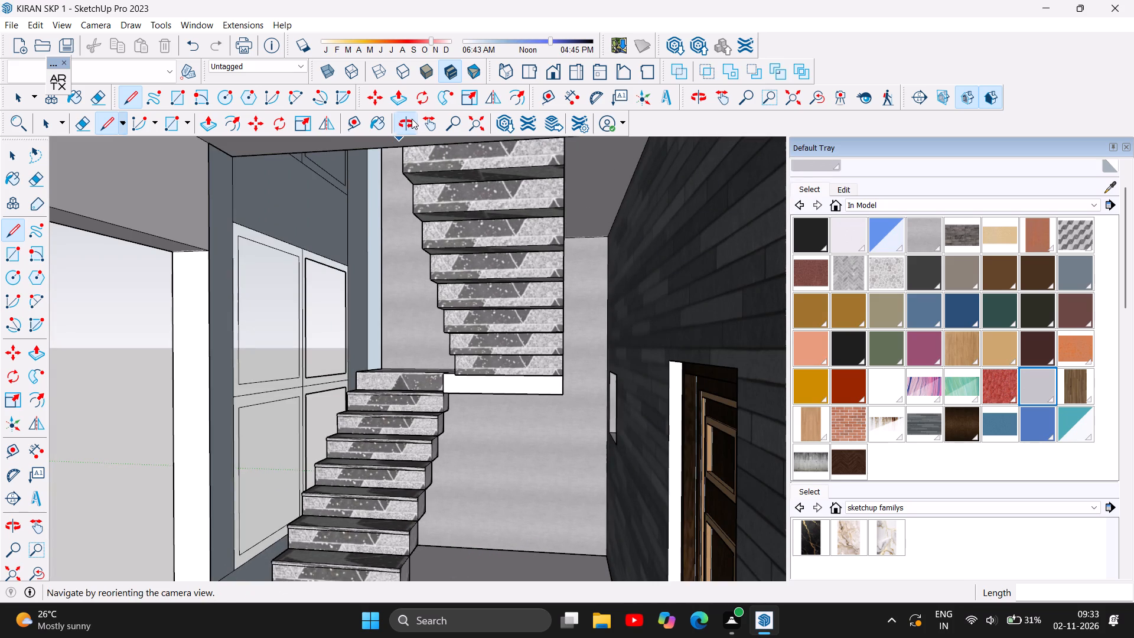
pyautogui.click(412, 119)
pyautogui.moveTo(364, 297); pyautogui.dragTo(397, 347)
pyautogui.scroll(2, 330, 336)
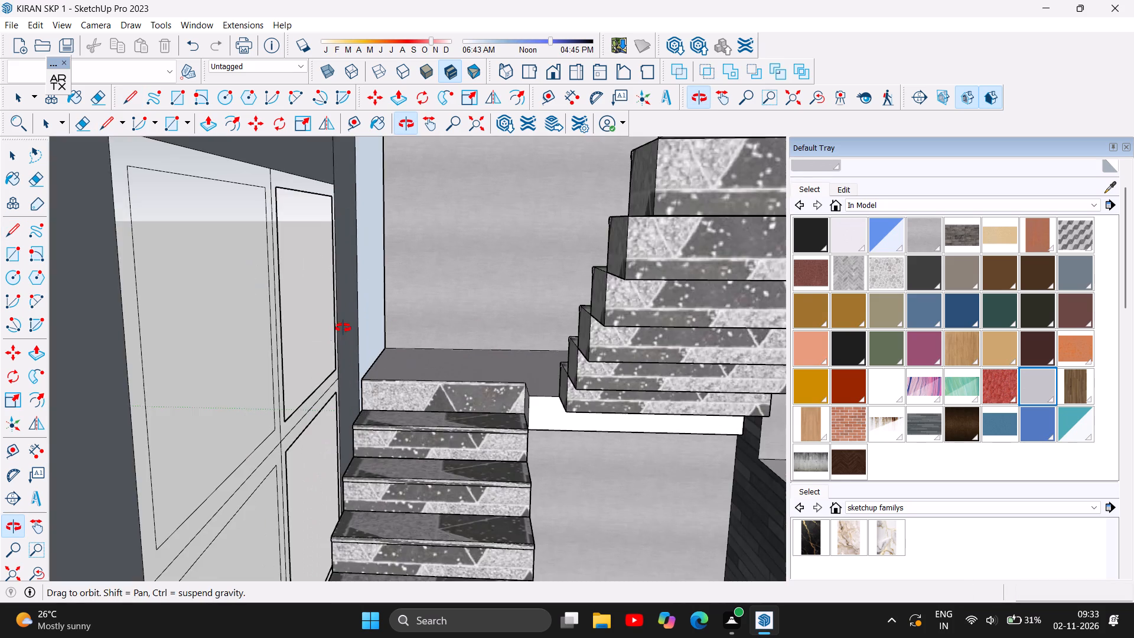
pyautogui.scroll(8, 346, 327)
pyautogui.scroll(2, 396, 359)
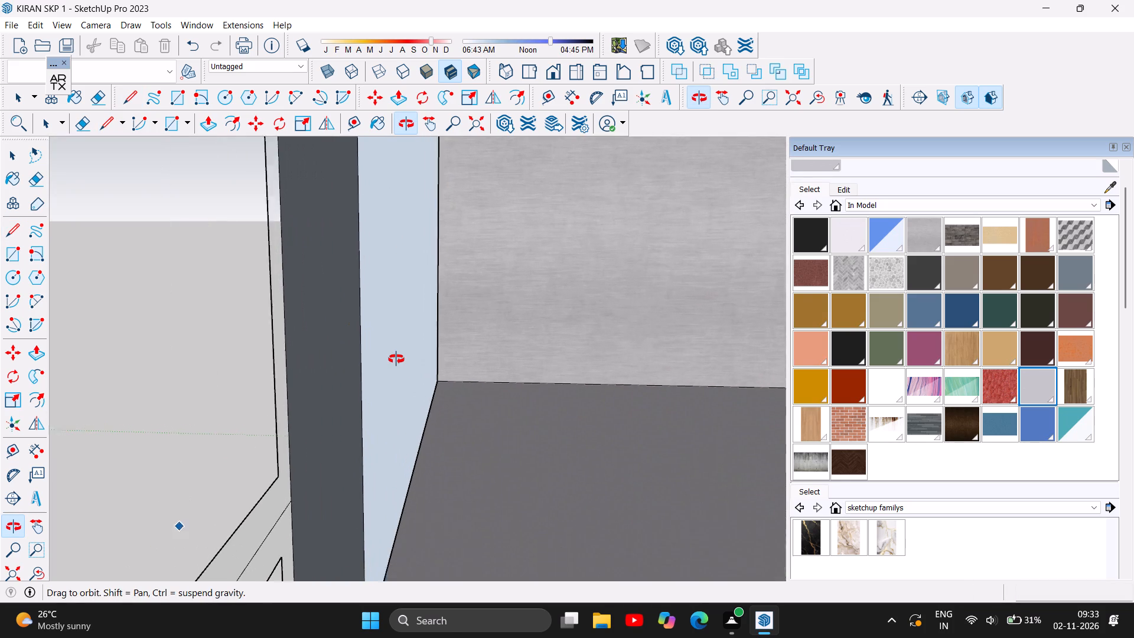
pyautogui.scroll(2, 396, 359)
pyautogui.moveTo(376, 408); pyautogui.dragTo(426, 444)
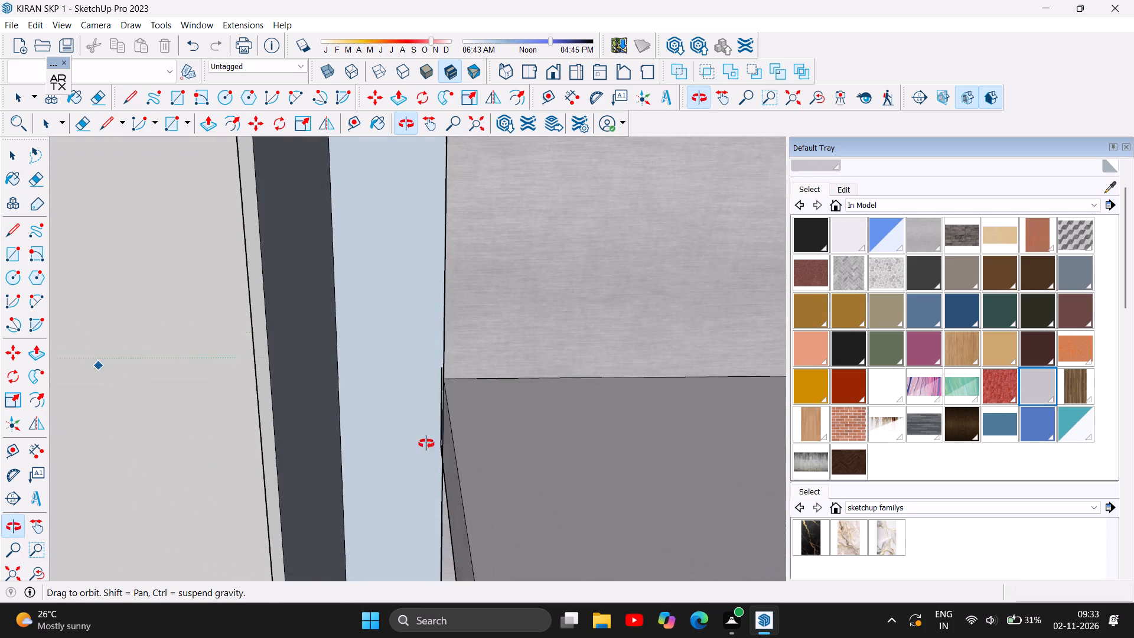
pyautogui.moveTo(426, 444); pyautogui.dragTo(431, 497)
pyautogui.scroll(2, 434, 367)
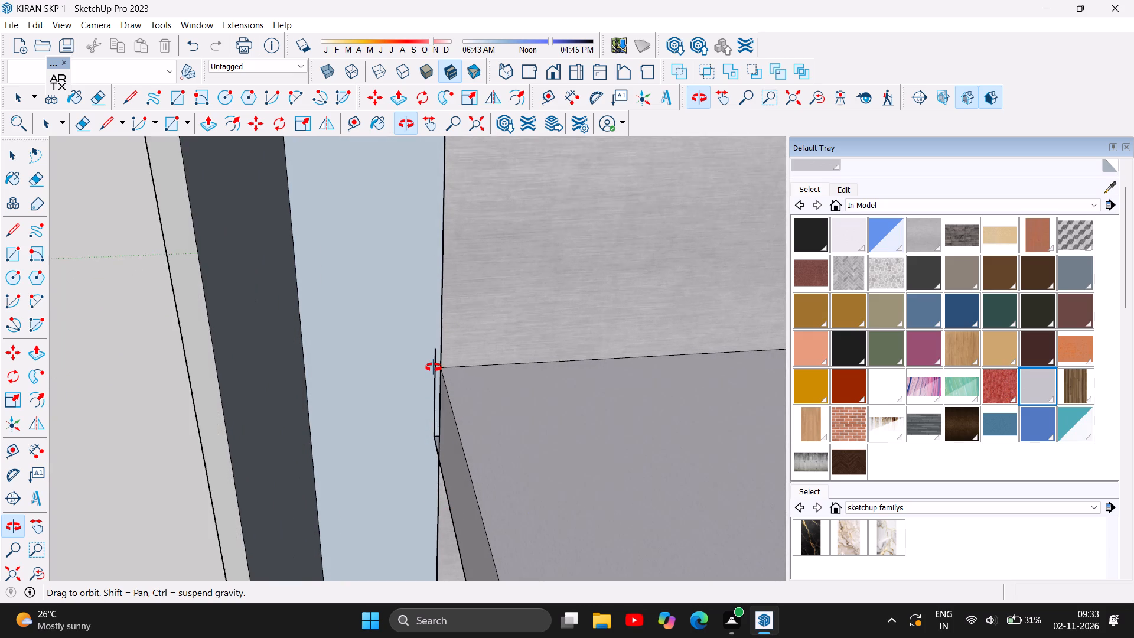
pyautogui.scroll(3, 434, 367)
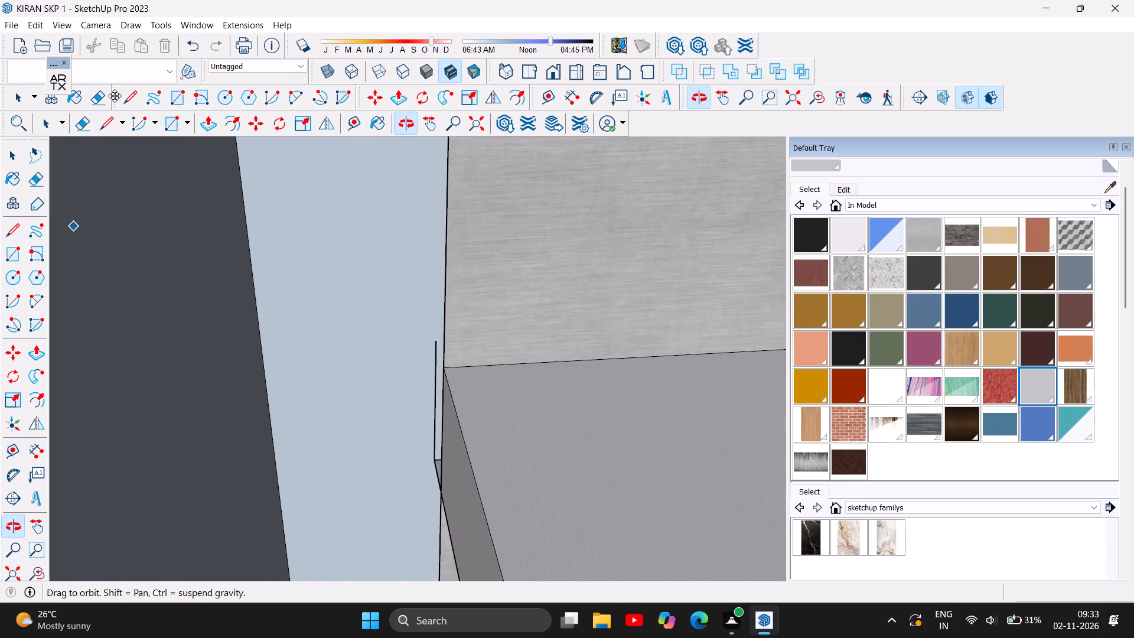
pyautogui.click(121, 97)
pyautogui.click(443, 366)
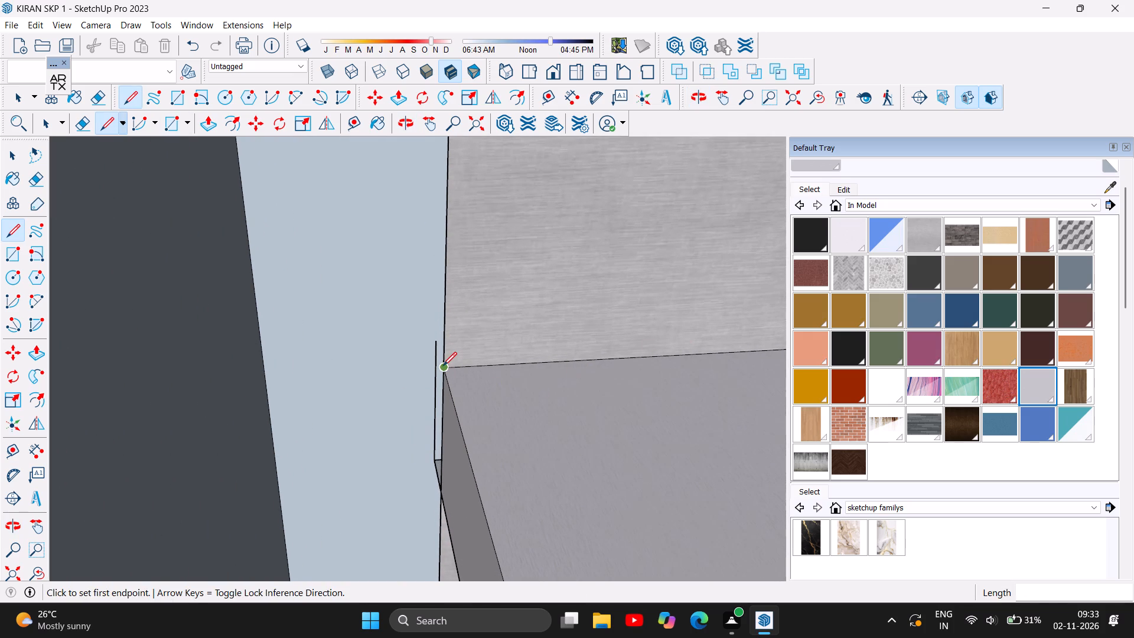
pyautogui.click(232, 375)
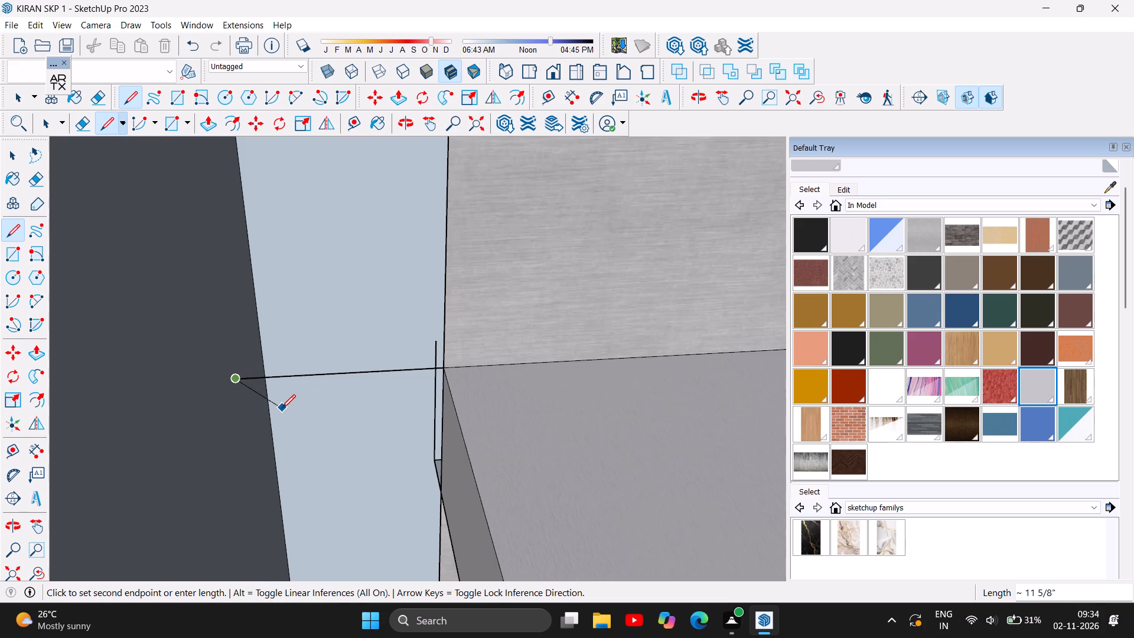
pyautogui.press('Escape')
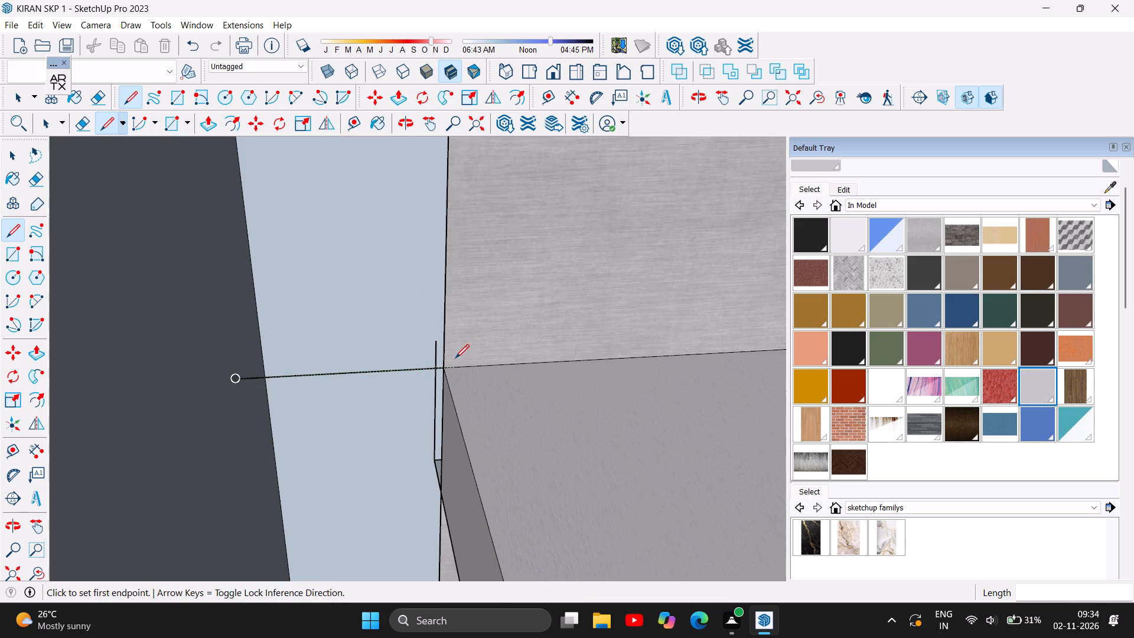
# Draw the three remaining edges of a 9" square in the gap beside the landing, closing it at the existing line's end.
pyautogui.click(410, 116)
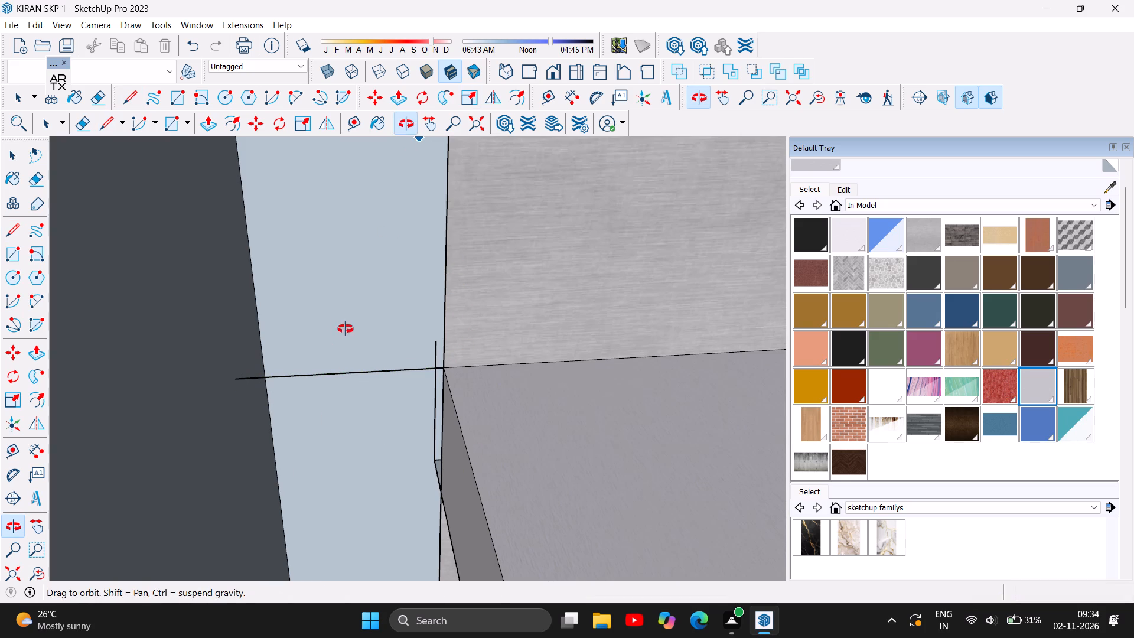
pyautogui.moveTo(346, 323); pyautogui.dragTo(397, 347)
pyautogui.scroll(4, 441, 350)
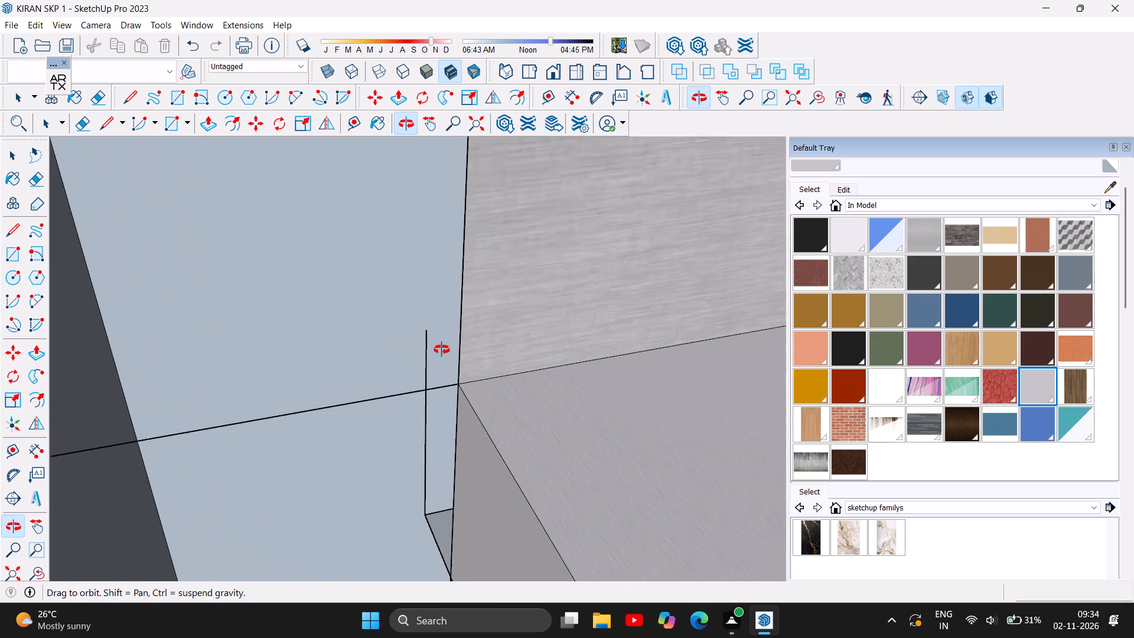
pyautogui.moveTo(413, 390); pyautogui.dragTo(436, 403)
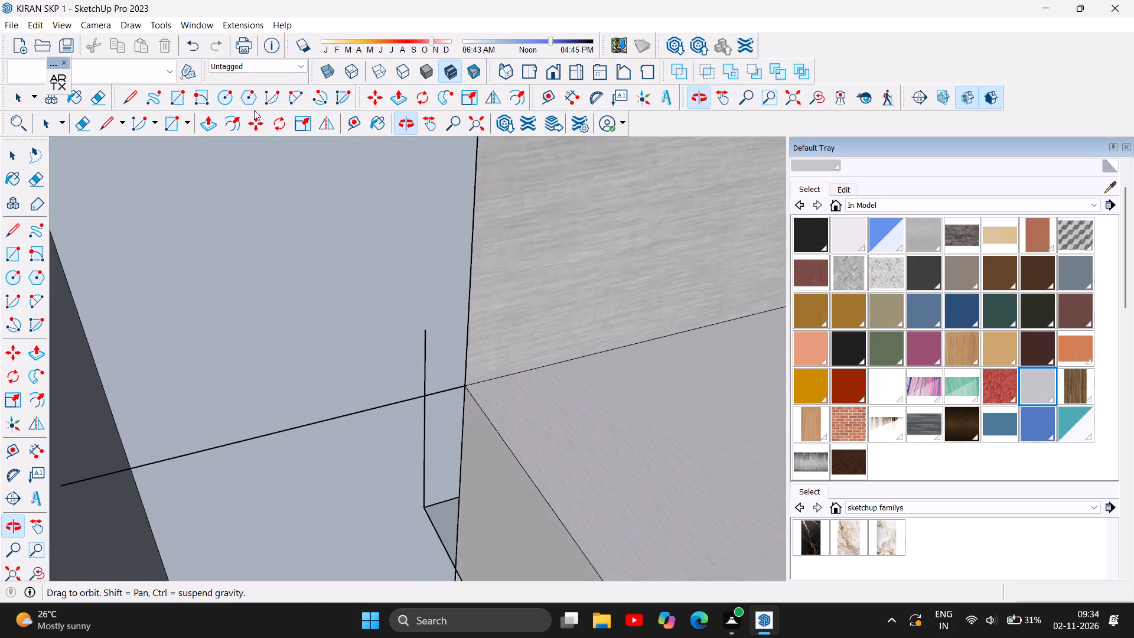
pyautogui.click(128, 99)
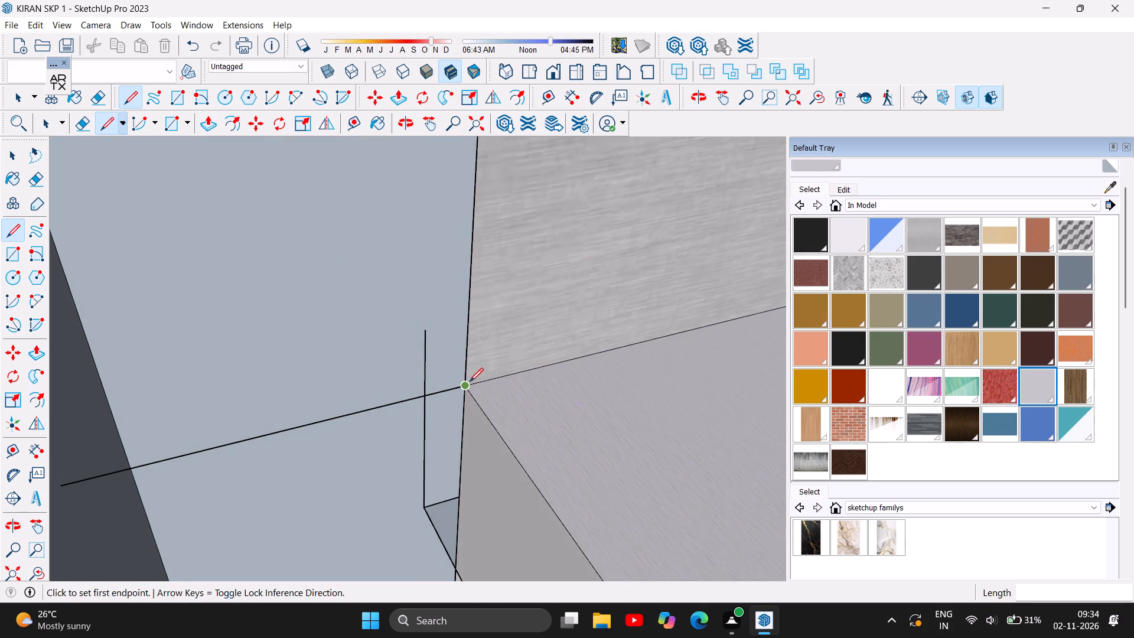
pyautogui.click(470, 385)
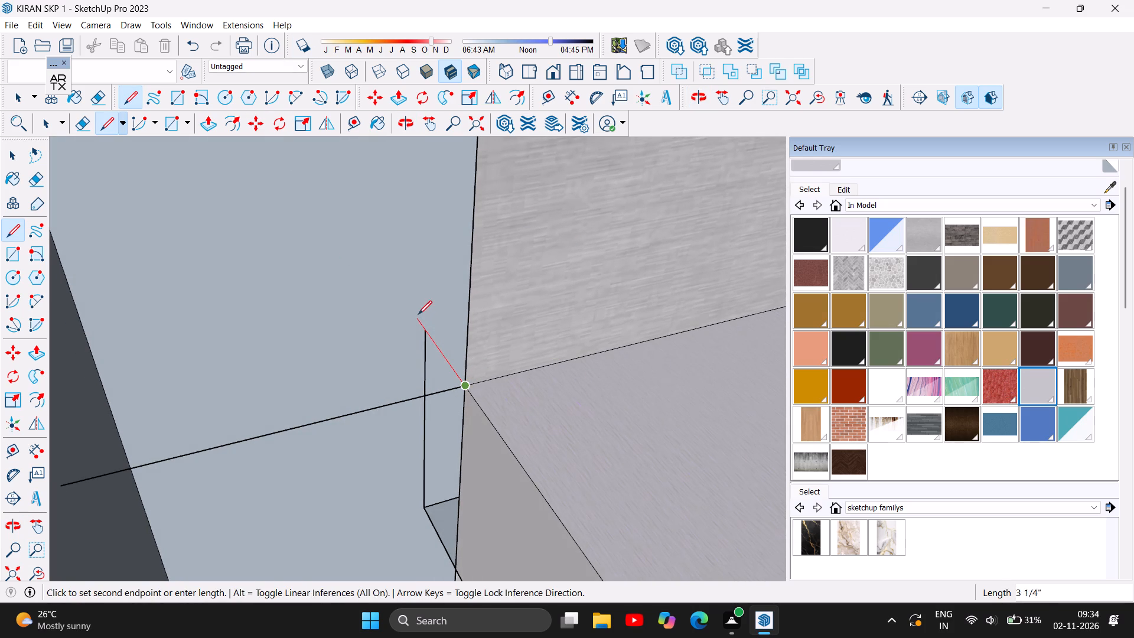
pyautogui.click(356, 232)
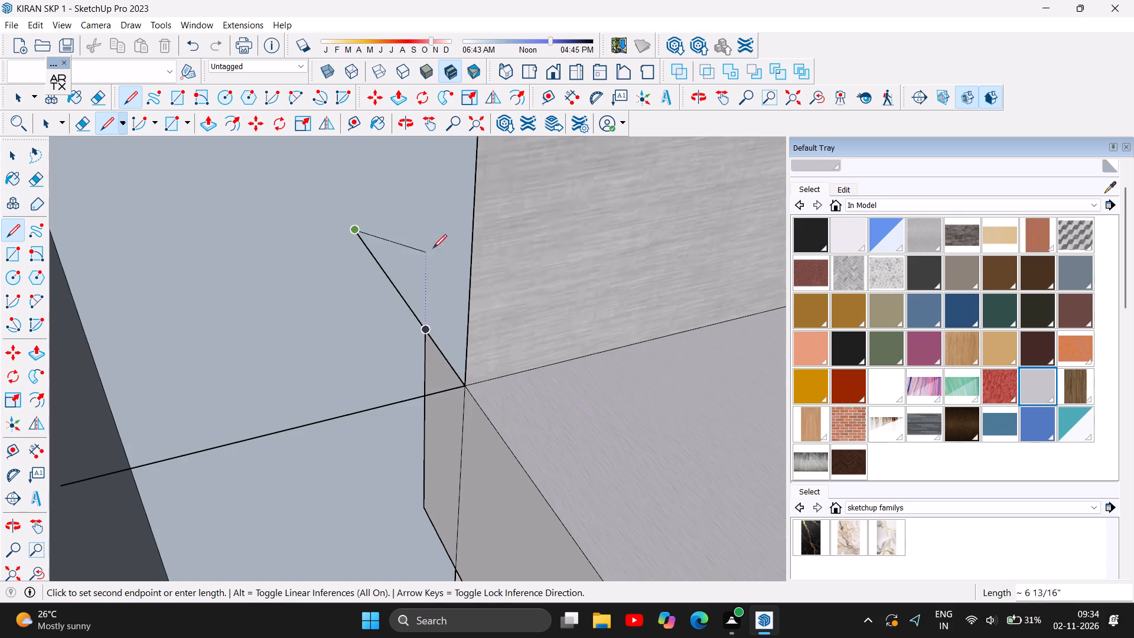
pyautogui.scroll(-3, 483, 246)
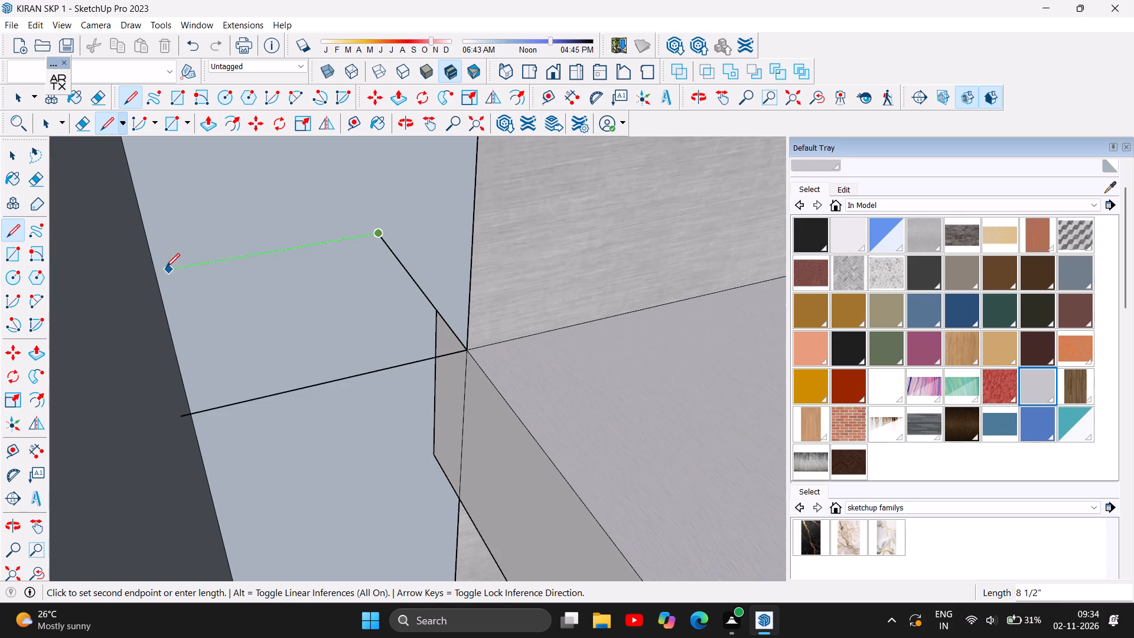
pyautogui.click(159, 269)
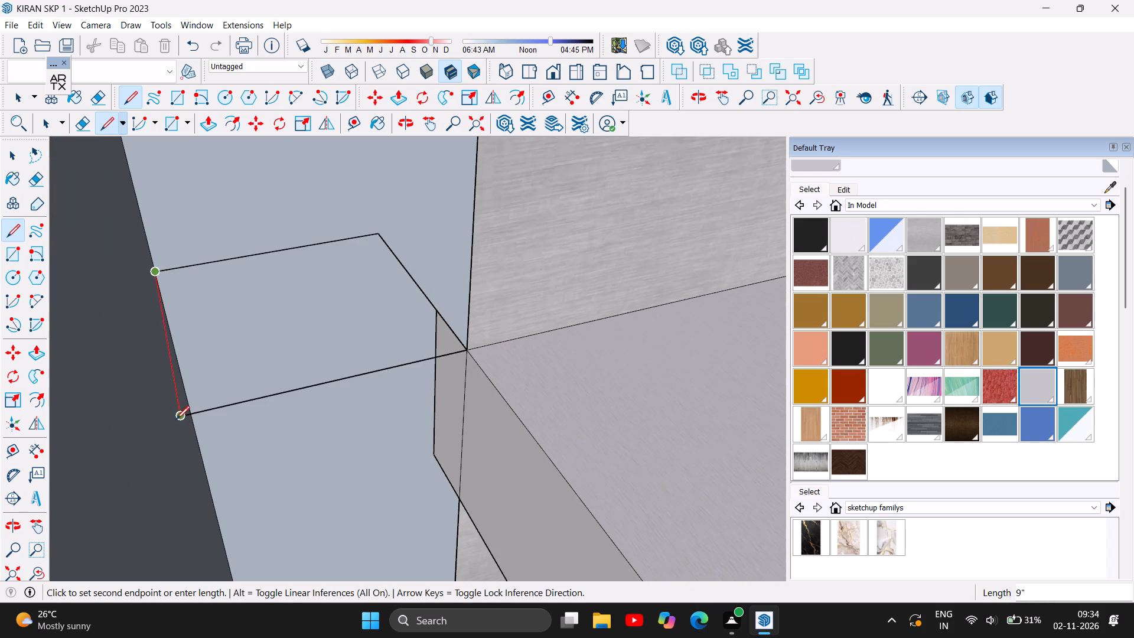
pyautogui.click(177, 416)
pyautogui.scroll(-3, 301, 357)
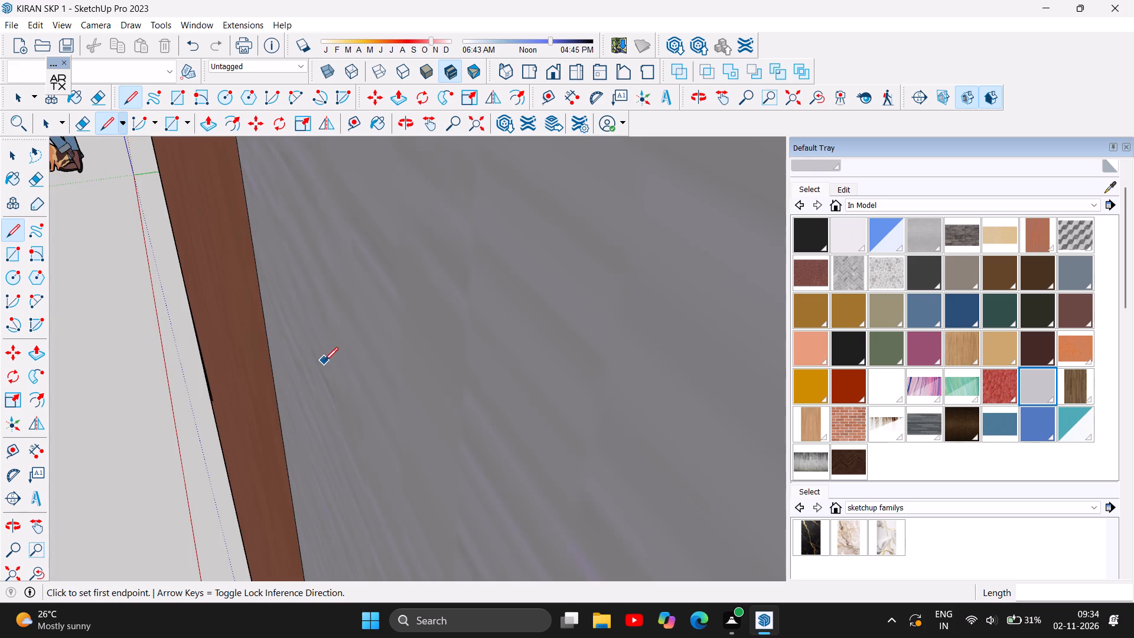
# Examine the square patch closing the gap beside the stair landing, from above and from below.
pyautogui.click(409, 130)
pyautogui.moveTo(621, 386); pyautogui.dragTo(612, 386)
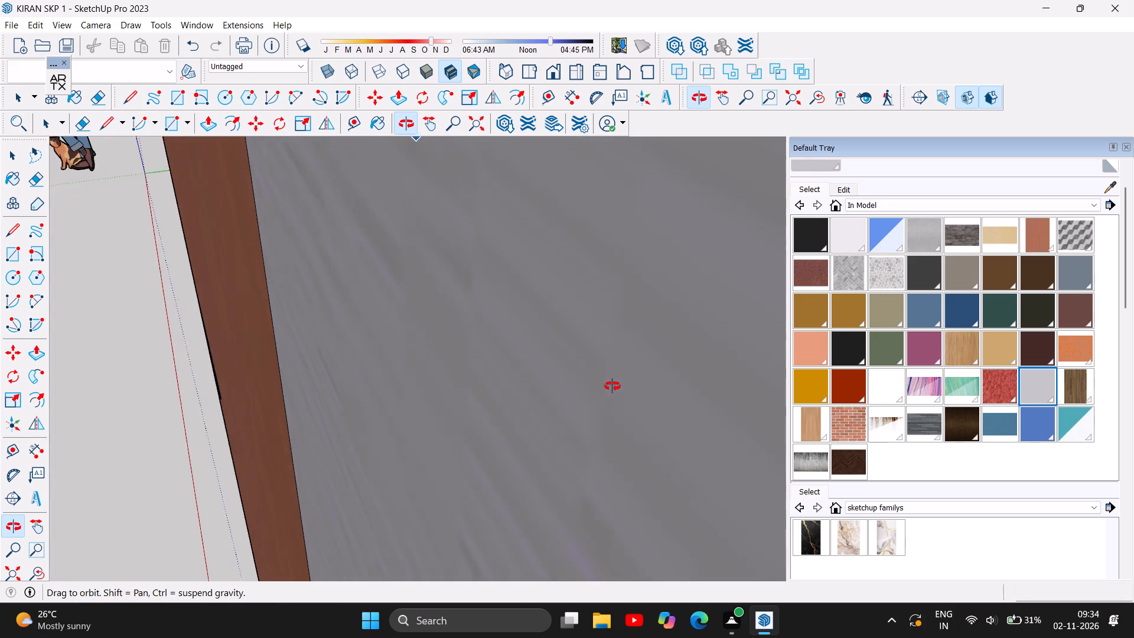
pyautogui.moveTo(612, 386); pyautogui.dragTo(410, 343)
pyautogui.scroll(-1, 310, 310)
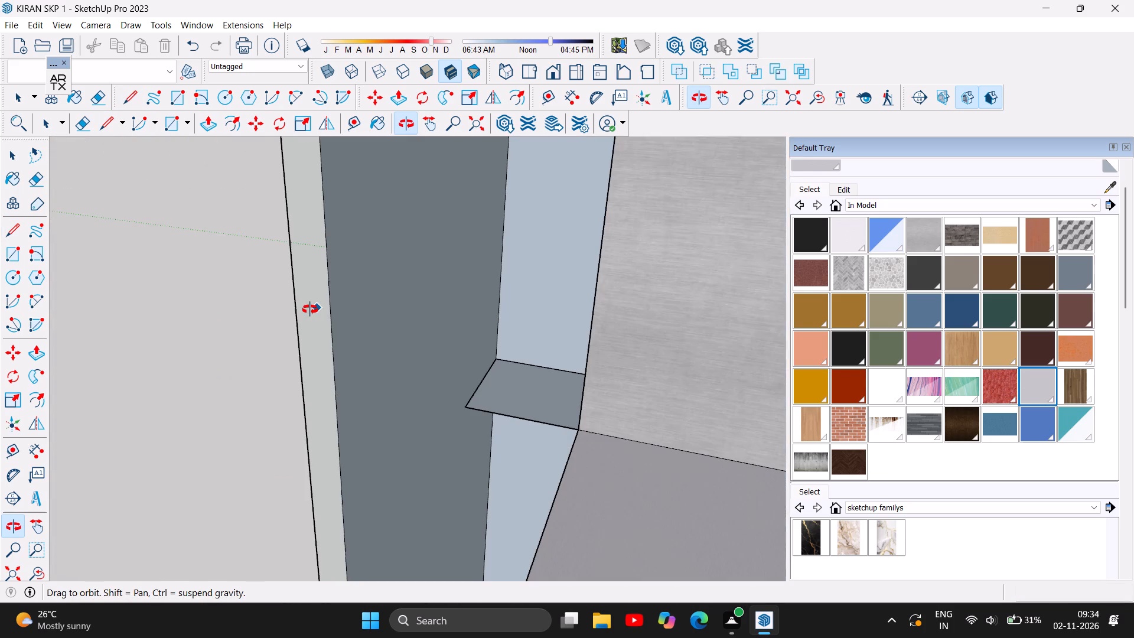
pyautogui.scroll(-2, 310, 310)
pyautogui.scroll(-2, 524, 330)
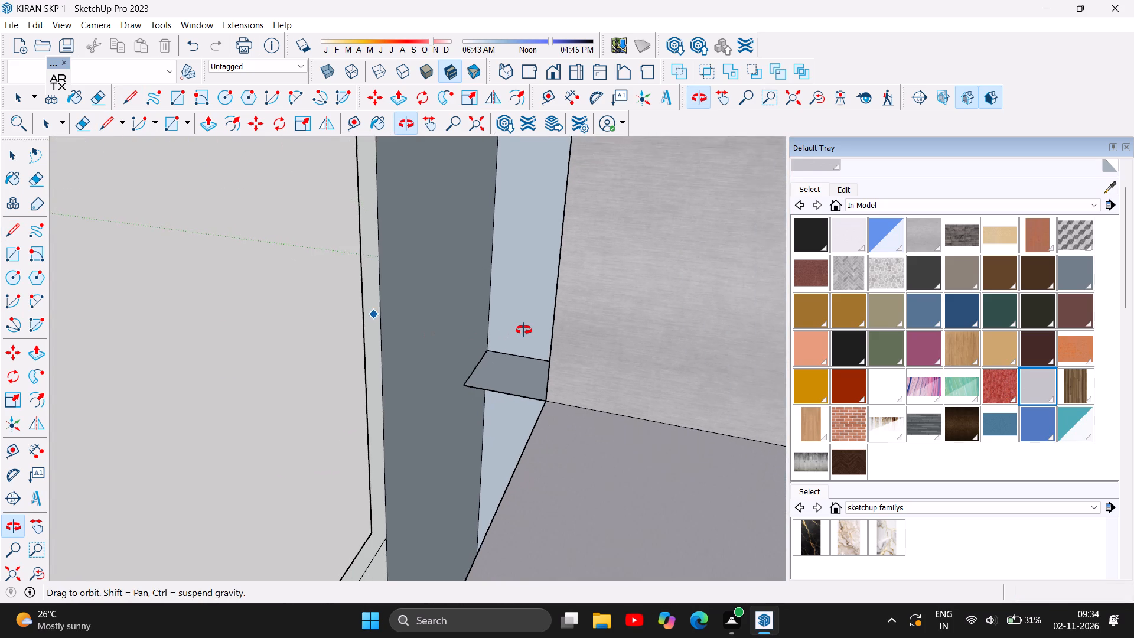
pyautogui.scroll(-3, 524, 330)
pyautogui.moveTo(554, 391); pyautogui.dragTo(611, 315)
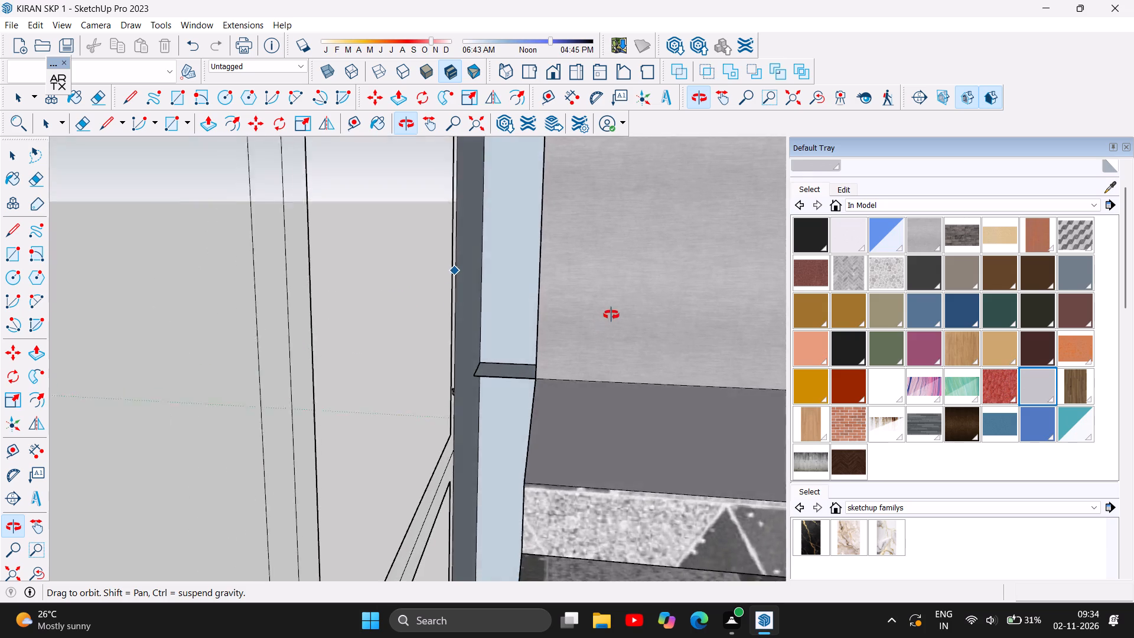
pyautogui.moveTo(611, 315); pyautogui.dragTo(625, 226)
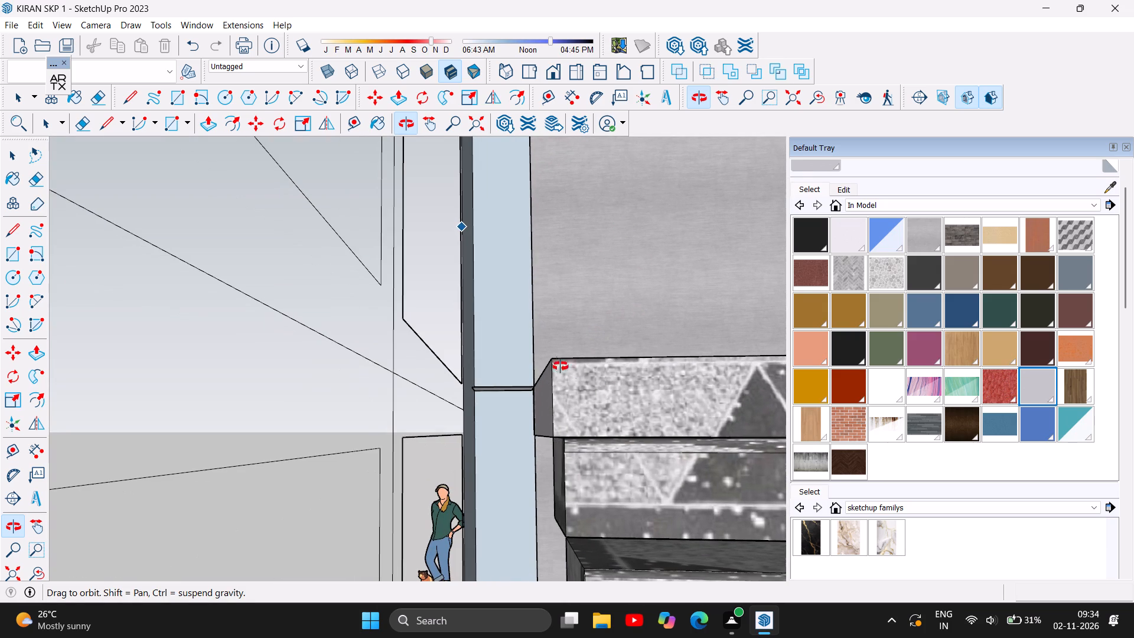
pyautogui.scroll(-3, 521, 341)
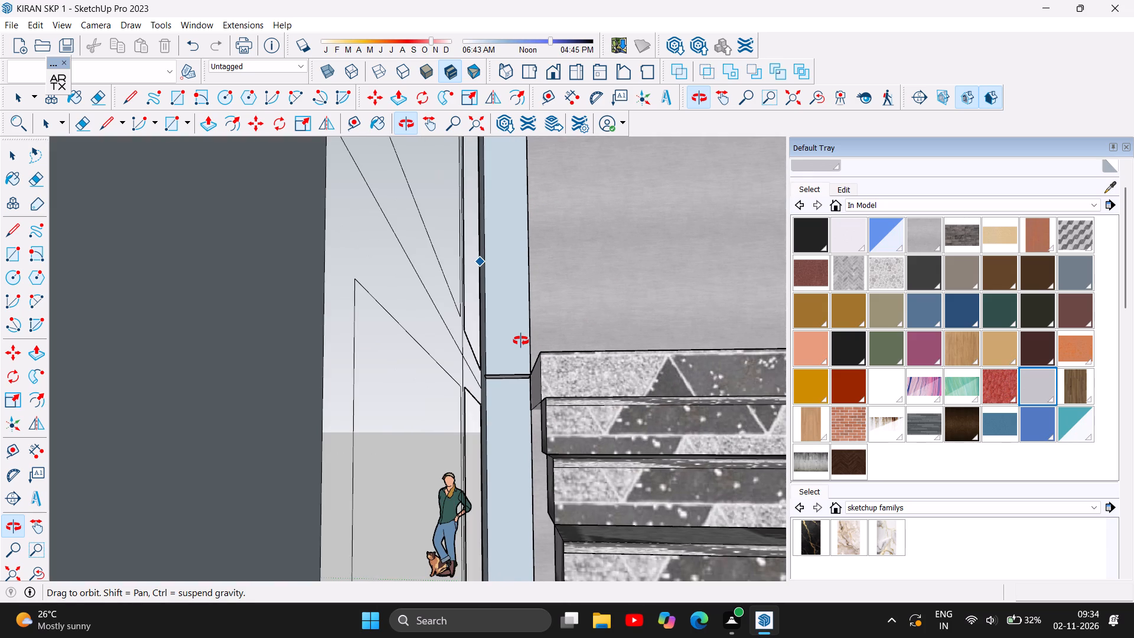
pyautogui.scroll(-2, 521, 341)
# Examine the staircase under the balcony and the house exterior from the tower front and the balcony side.
pyautogui.scroll(1, 539, 363)
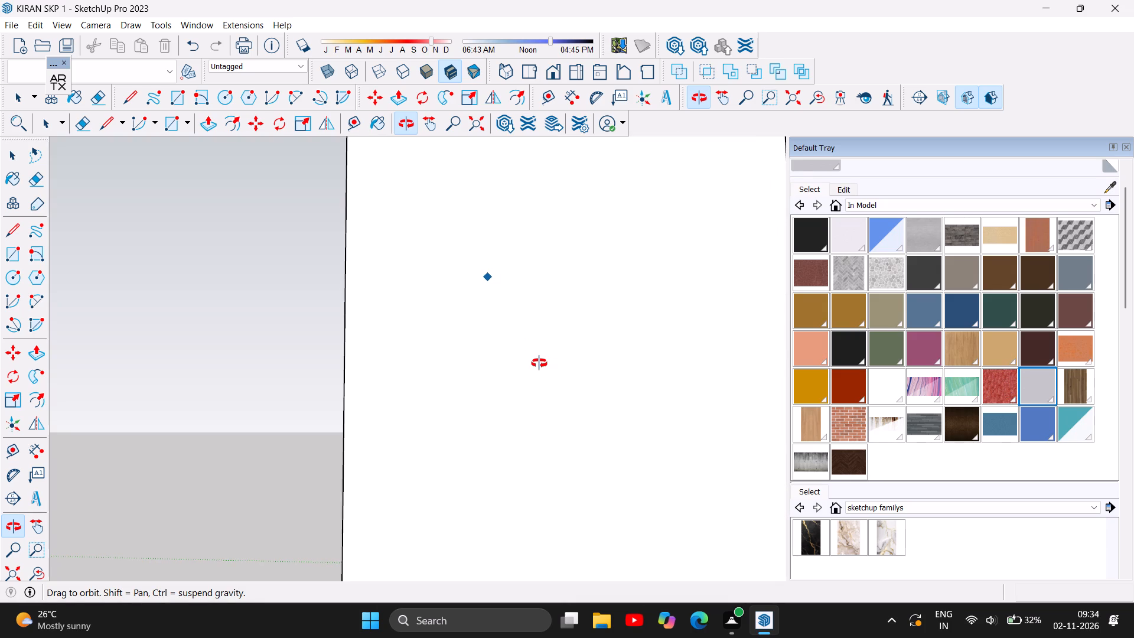
pyautogui.scroll(6, 539, 363)
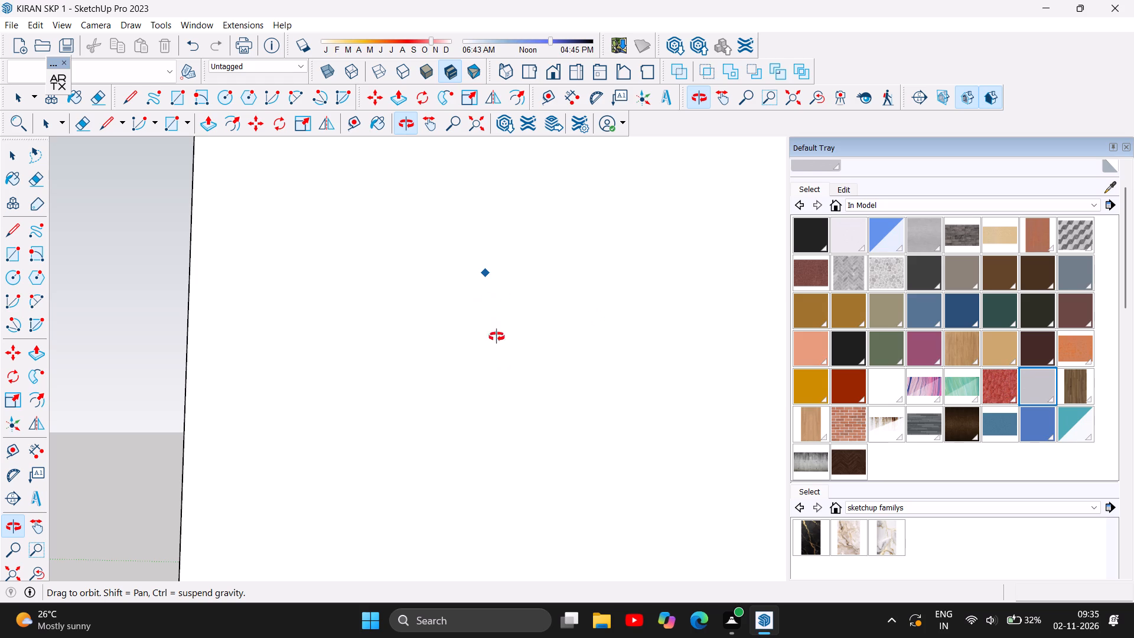
pyautogui.scroll(-6, 441, 412)
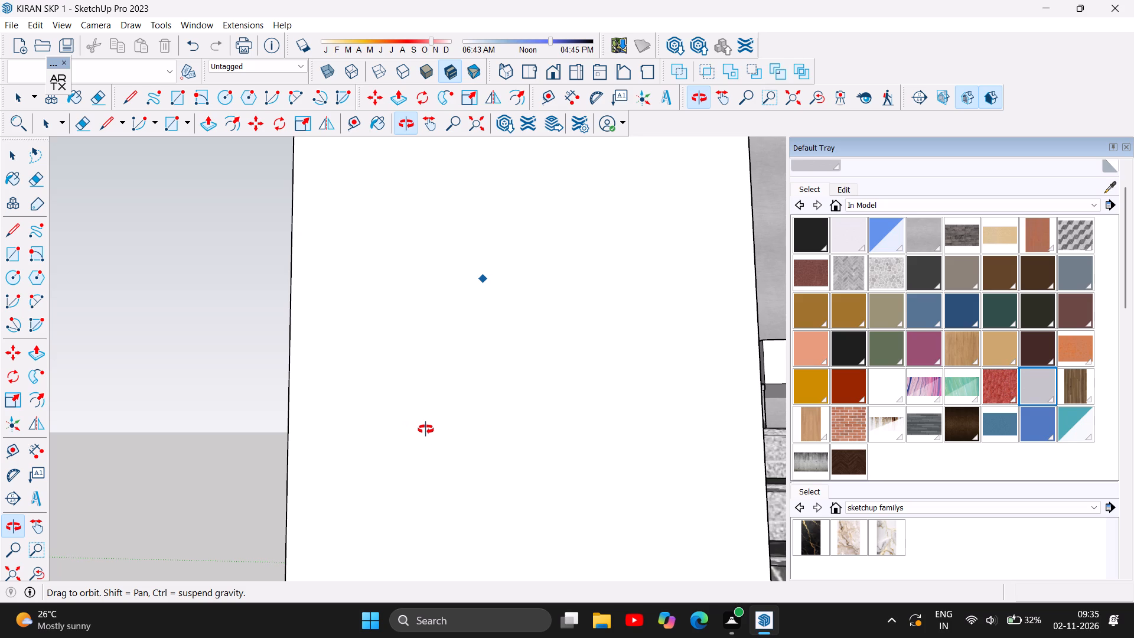
pyautogui.scroll(-4, 429, 437)
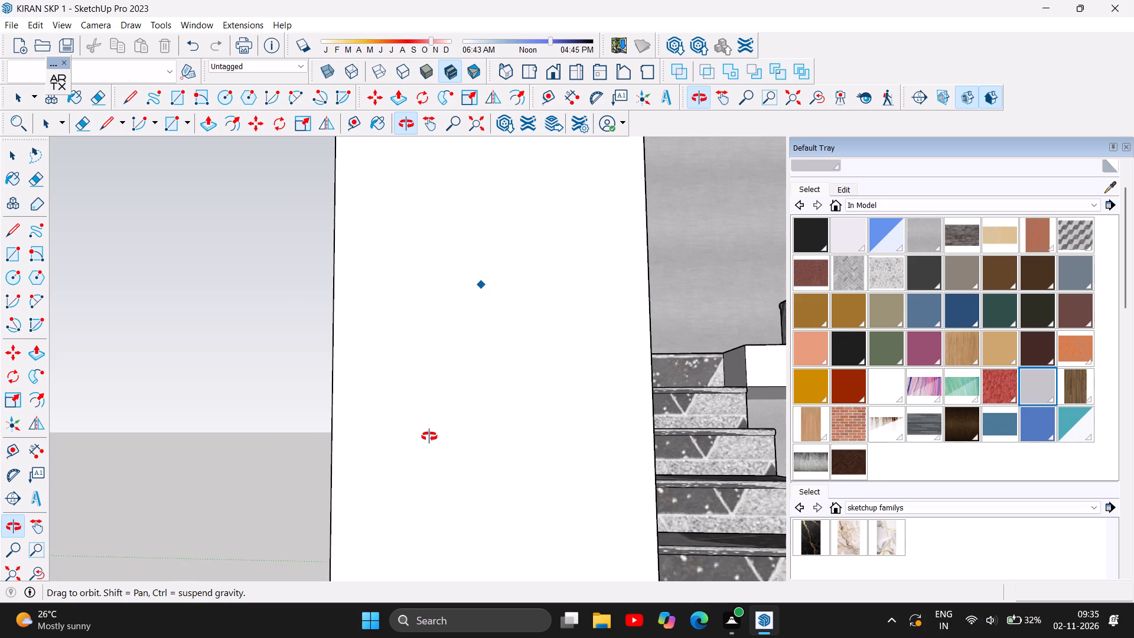
pyautogui.scroll(1, 288, 441)
pyautogui.scroll(-1, 288, 441)
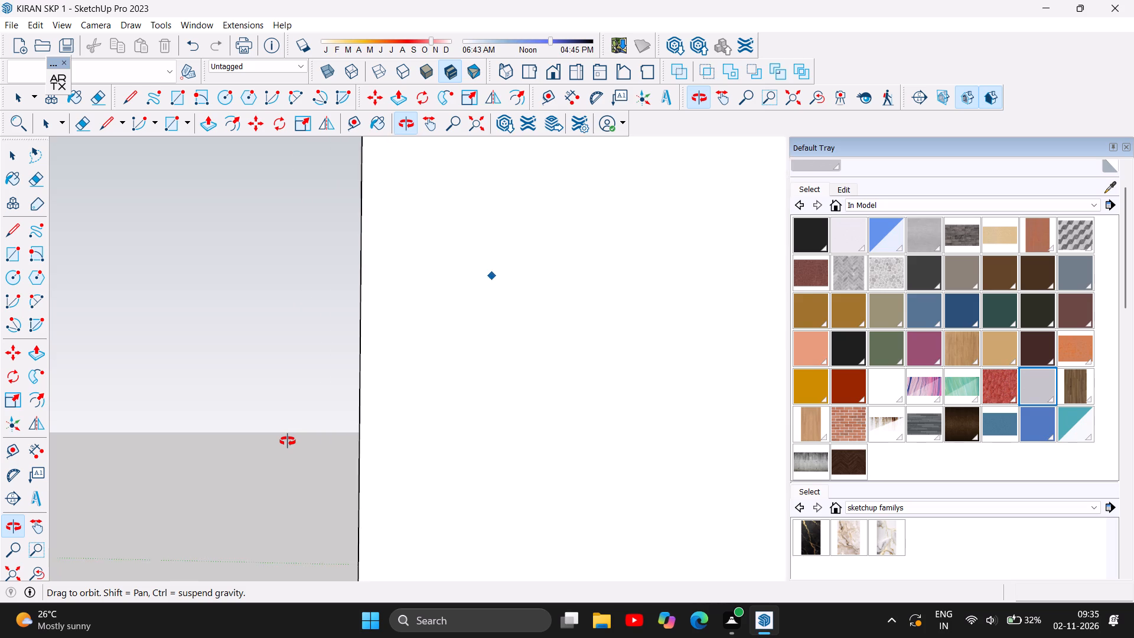
pyautogui.scroll(-2, 288, 441)
pyautogui.scroll(-3, 376, 464)
pyautogui.scroll(-1, 493, 477)
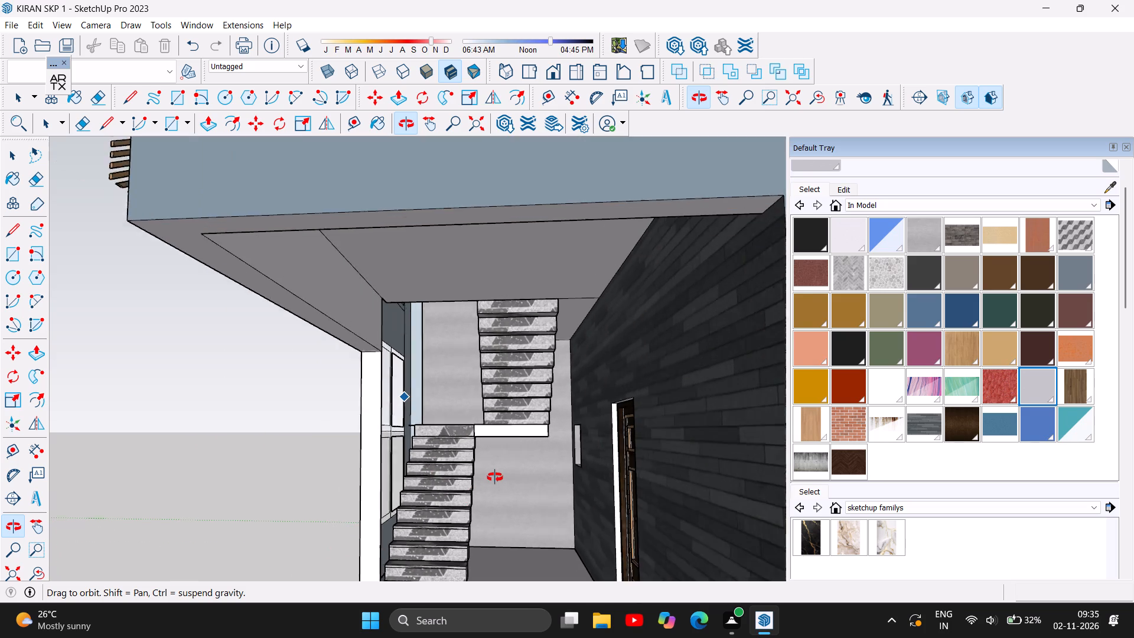
pyautogui.scroll(-2, 495, 477)
pyautogui.moveTo(418, 507); pyautogui.dragTo(700, 529)
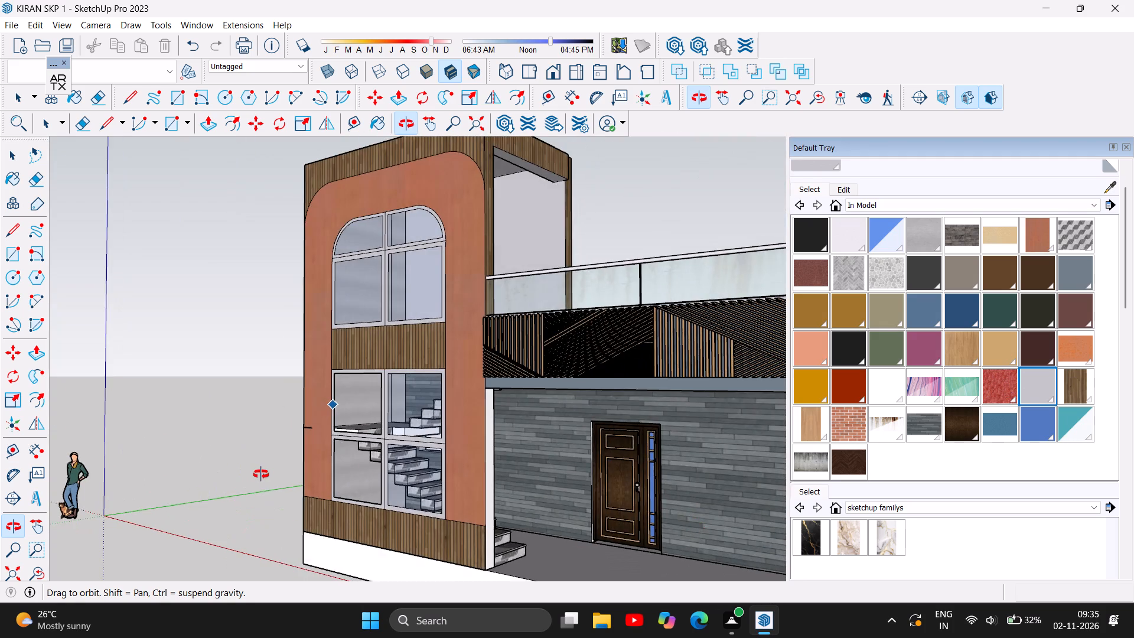
pyautogui.scroll(-5, 261, 474)
pyautogui.moveTo(510, 541); pyautogui.dragTo(268, 562)
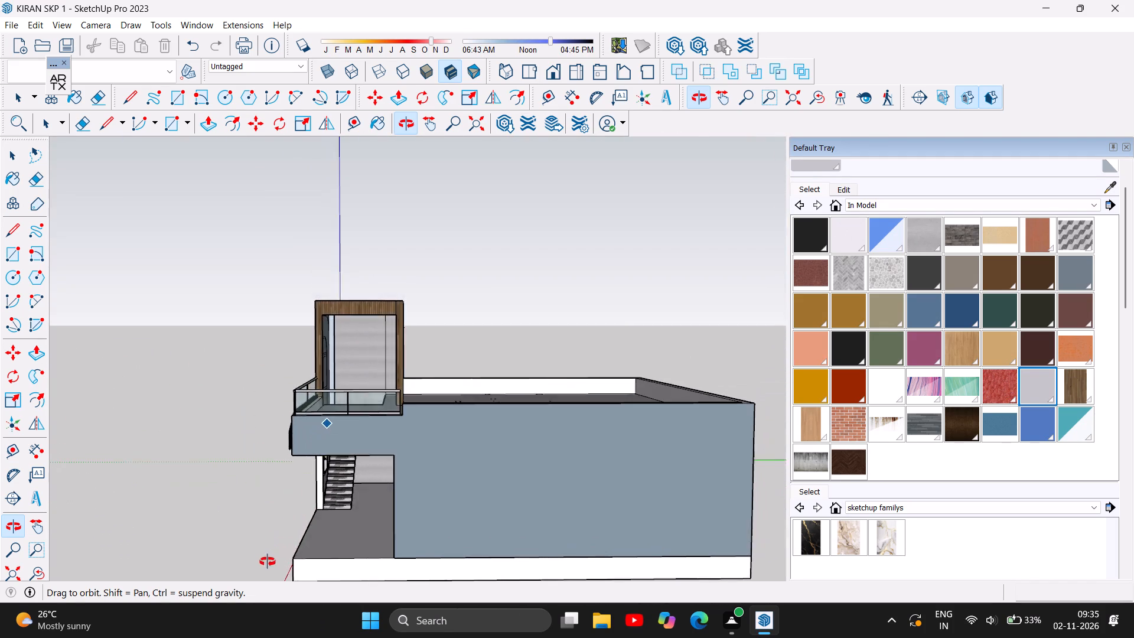
pyautogui.moveTo(268, 562); pyautogui.dragTo(410, 478)
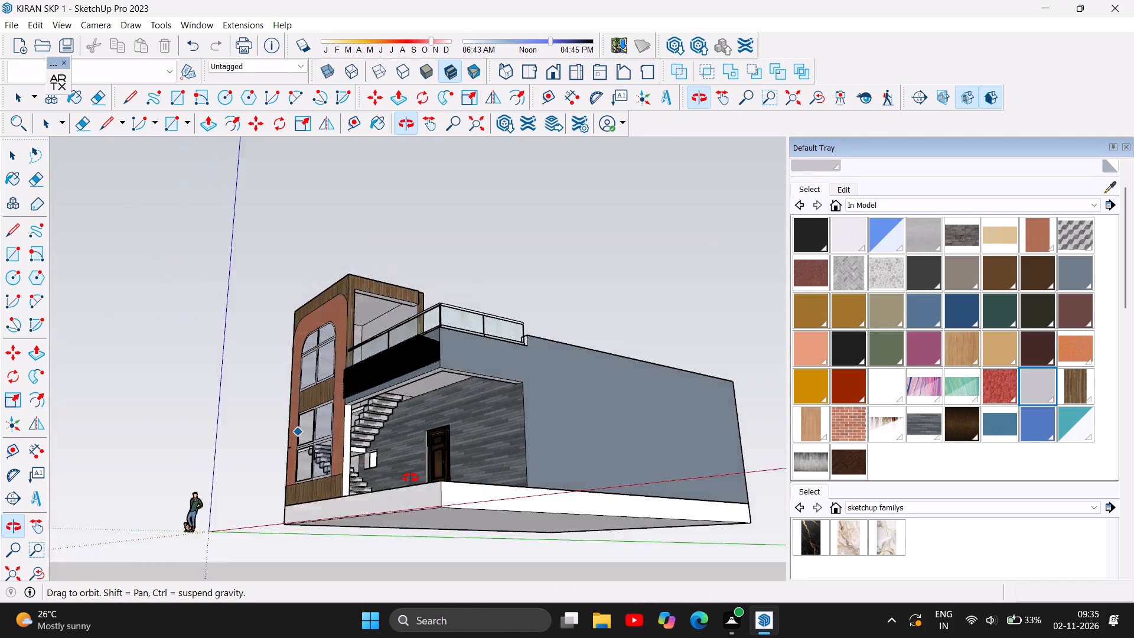
pyautogui.moveTo(410, 478); pyautogui.dragTo(265, 564)
# Delete the four inner wall faces covering the panes of the tower's upper arched window, seen from the roof terrace.
pyautogui.scroll(1, 336, 363)
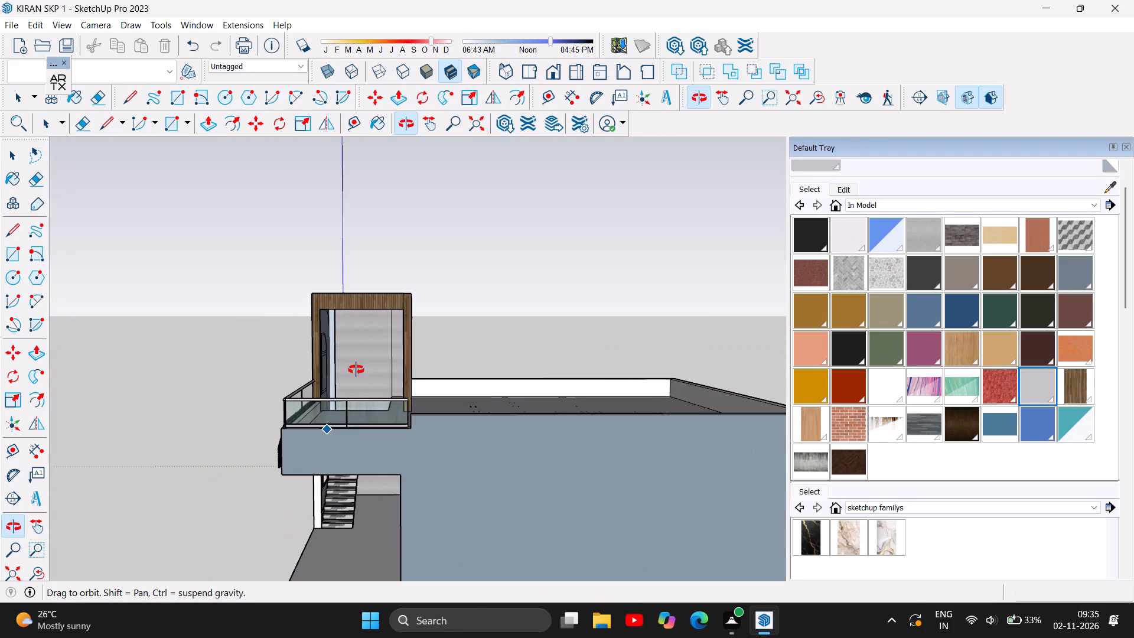
pyautogui.scroll(1, 356, 370)
pyautogui.scroll(3, 232, 450)
pyautogui.moveTo(261, 449); pyautogui.dragTo(299, 453)
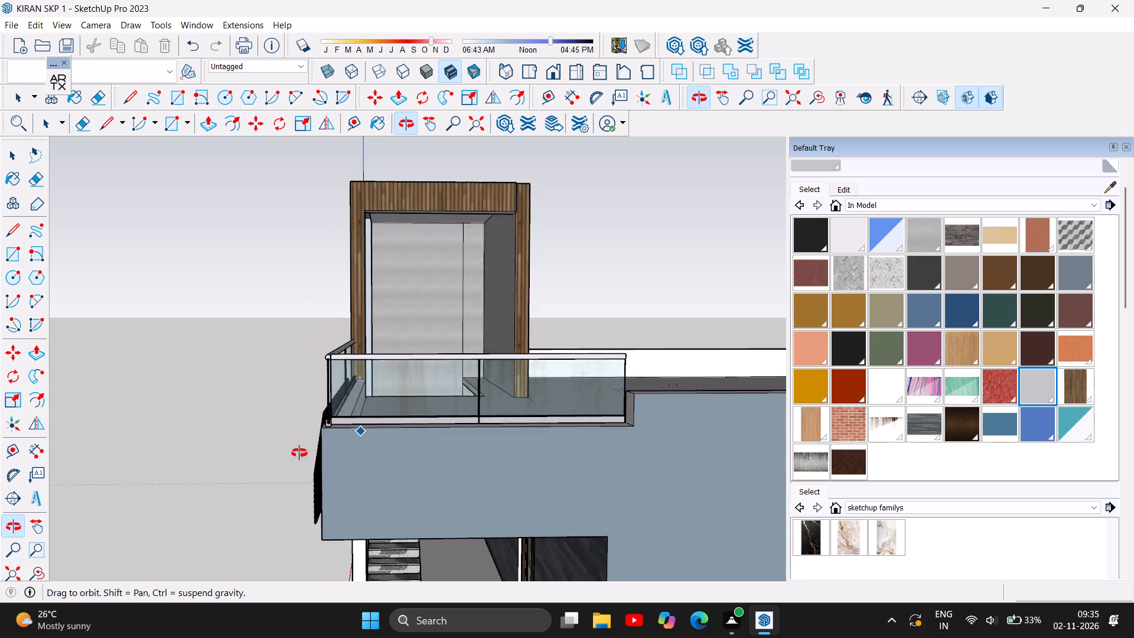
pyautogui.moveTo(299, 453); pyautogui.dragTo(277, 475)
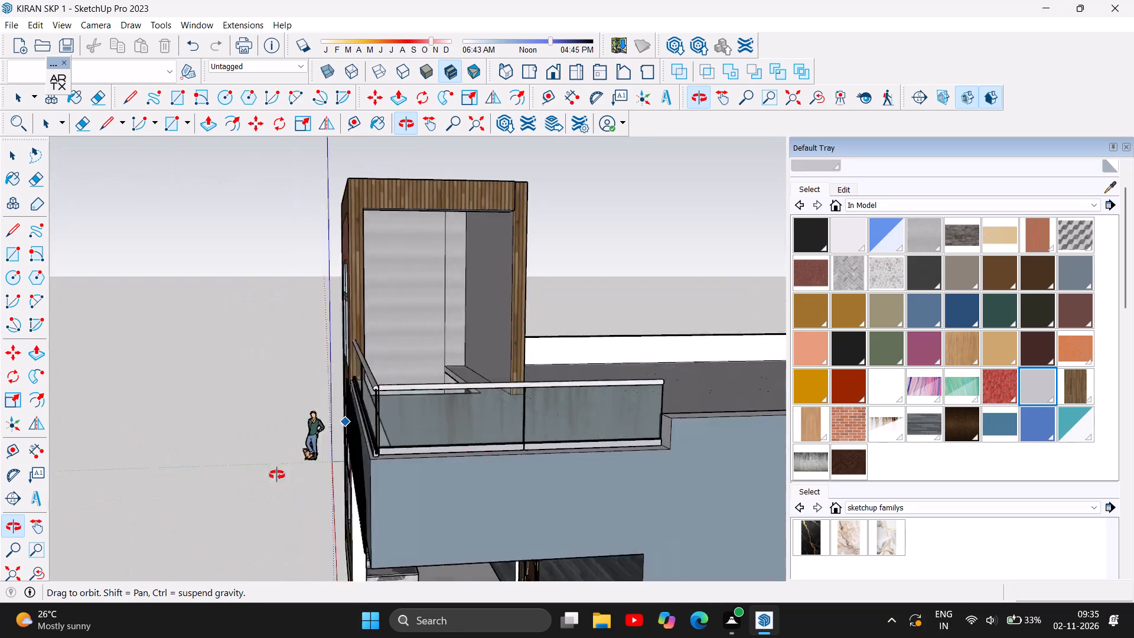
pyautogui.moveTo(277, 475); pyautogui.dragTo(241, 493)
pyautogui.scroll(2, 480, 346)
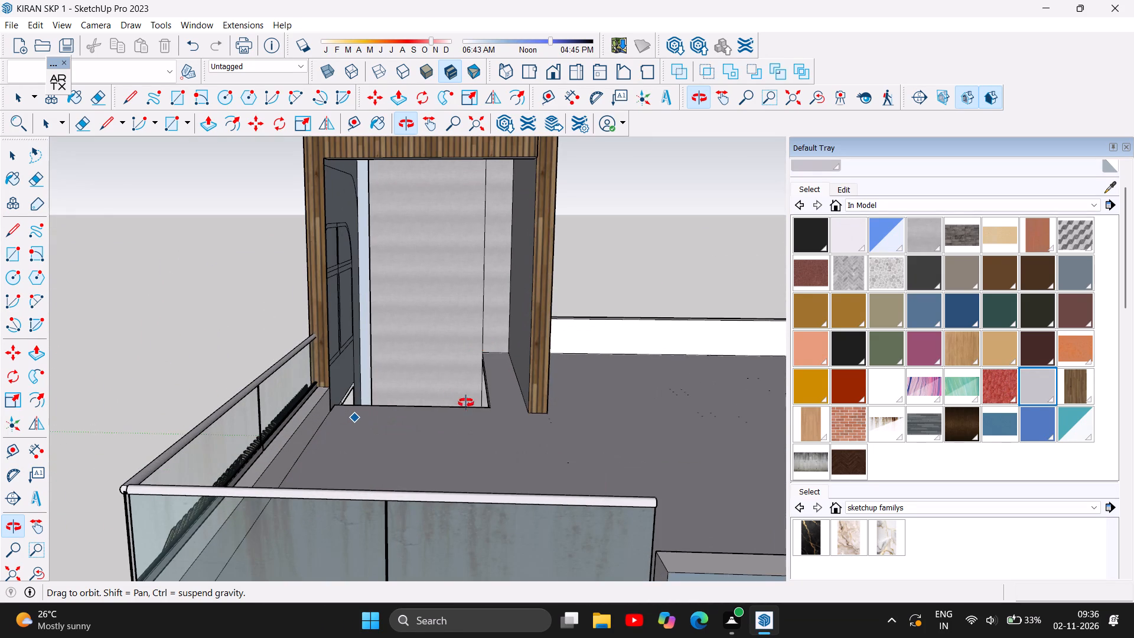
pyautogui.moveTo(465, 401); pyautogui.dragTo(403, 439)
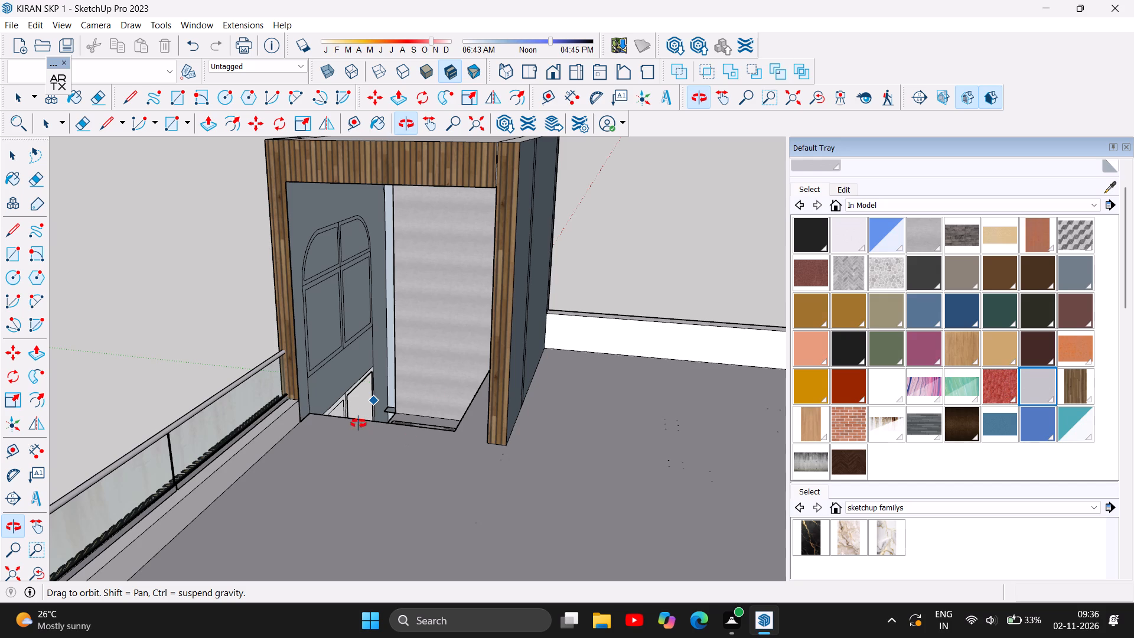
pyautogui.scroll(4, 349, 295)
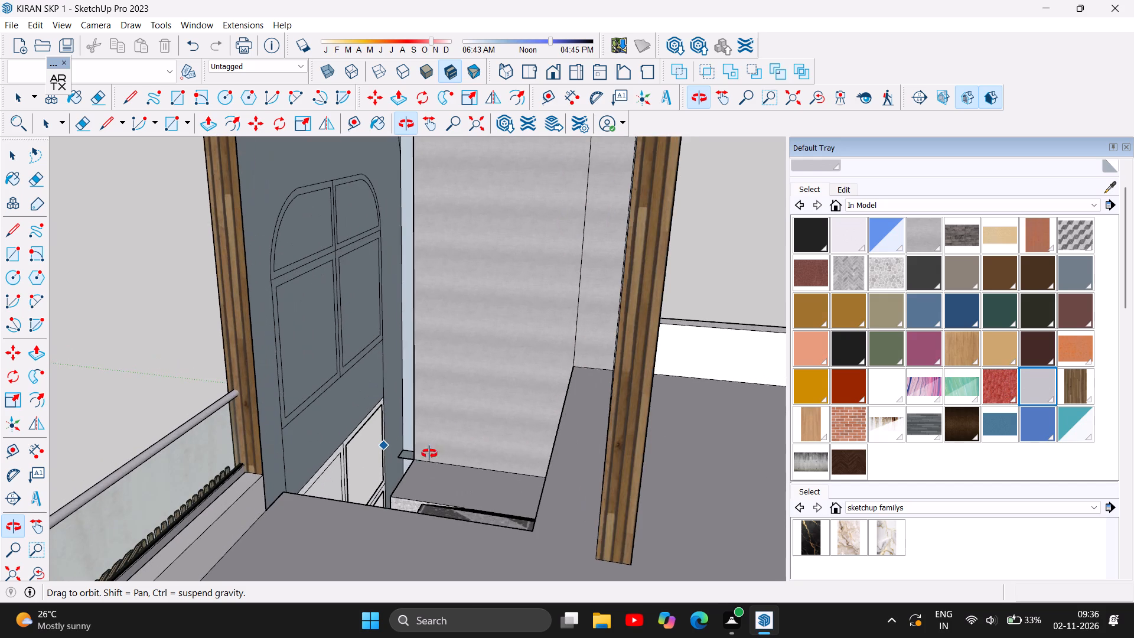
pyautogui.moveTo(429, 454); pyautogui.dragTo(370, 459)
pyautogui.click(7, 159)
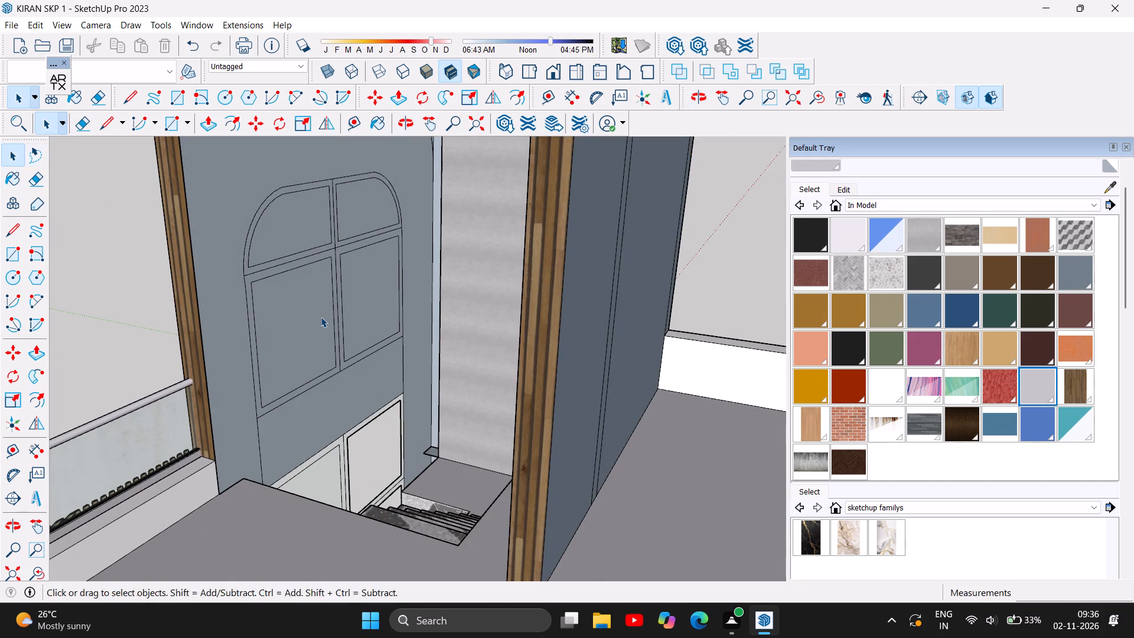
pyautogui.click(321, 317)
pyautogui.press('Delete')
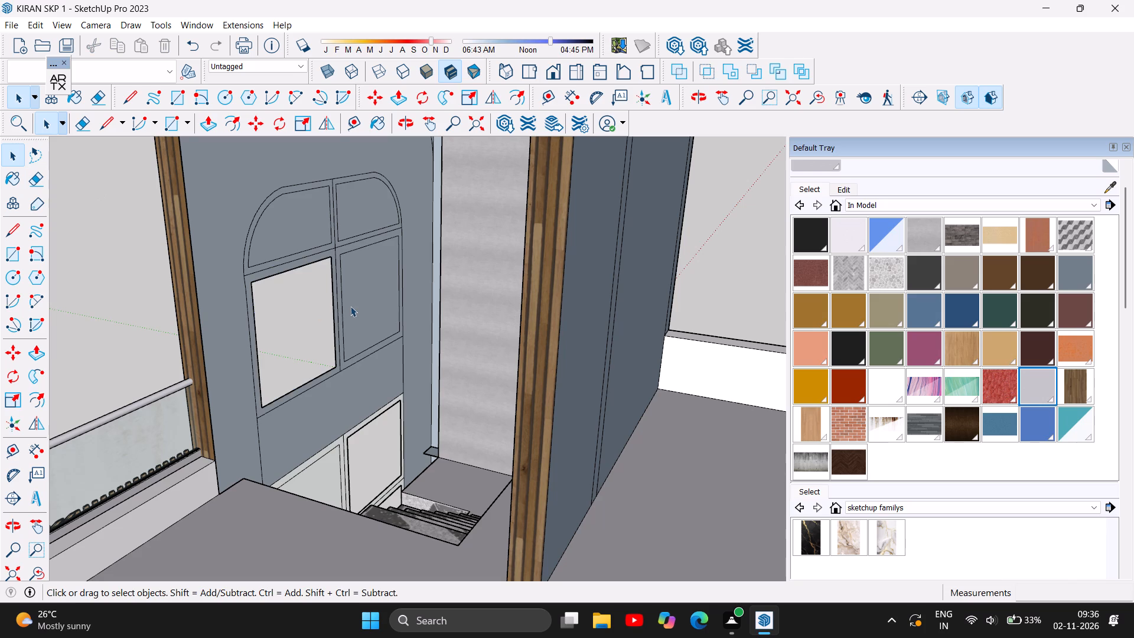
pyautogui.click(356, 310)
pyautogui.press('Delete')
pyautogui.click(342, 206)
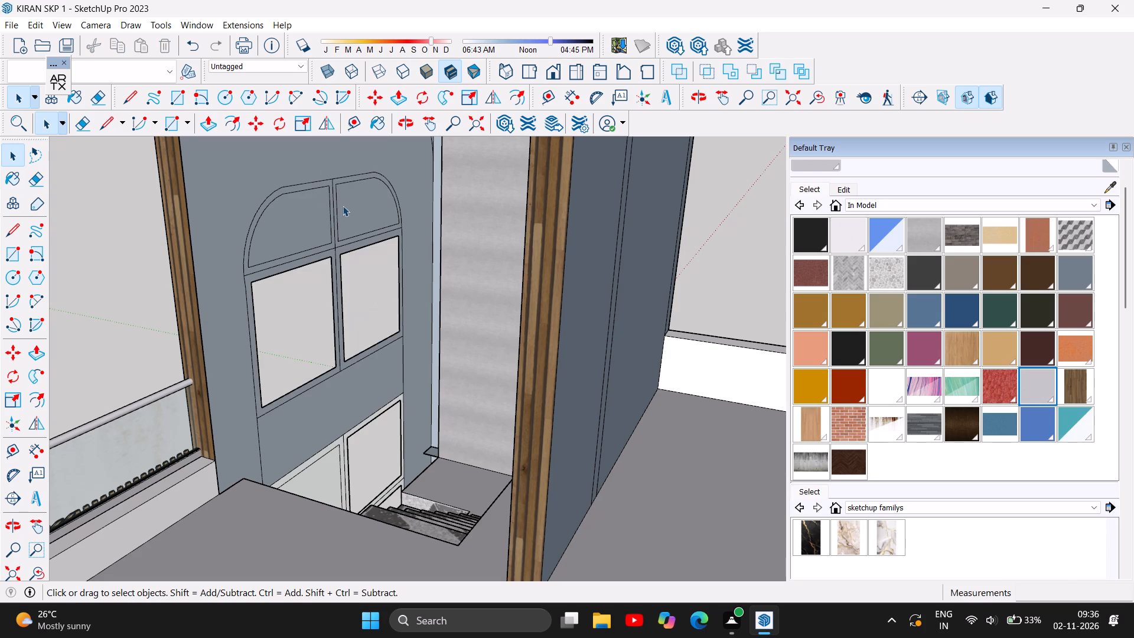
pyautogui.press('Delete')
pyautogui.click(284, 214)
pyautogui.press('Delete')
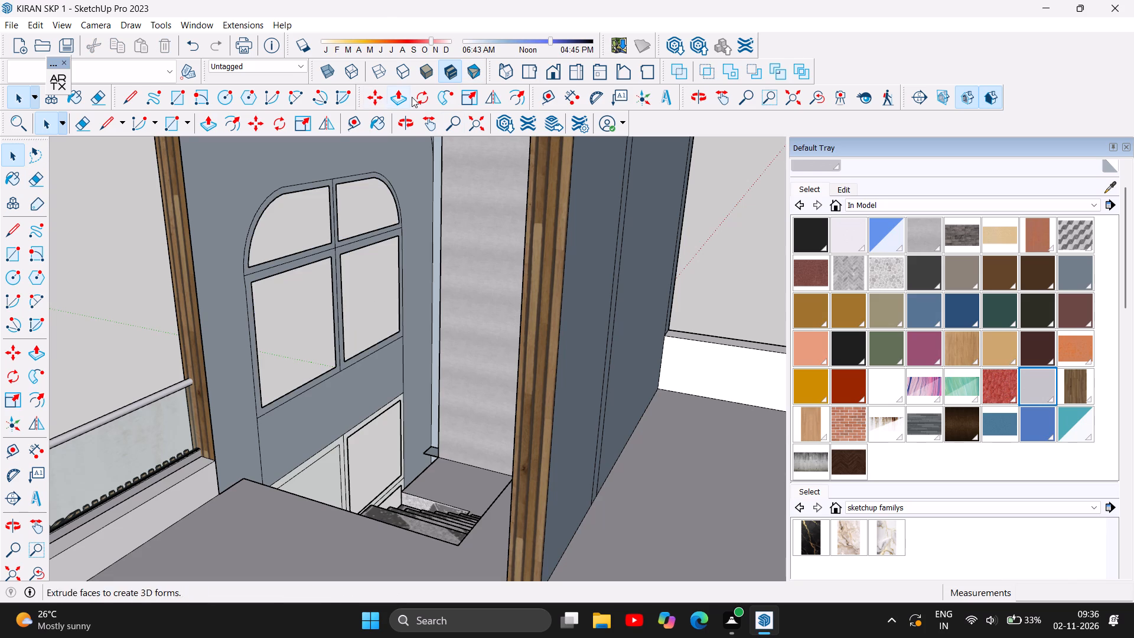
# Examine the opened upper arched window from outside and the whole house exterior from the front and both corners.
pyautogui.click(402, 119)
pyautogui.moveTo(317, 353); pyautogui.dragTo(703, 301)
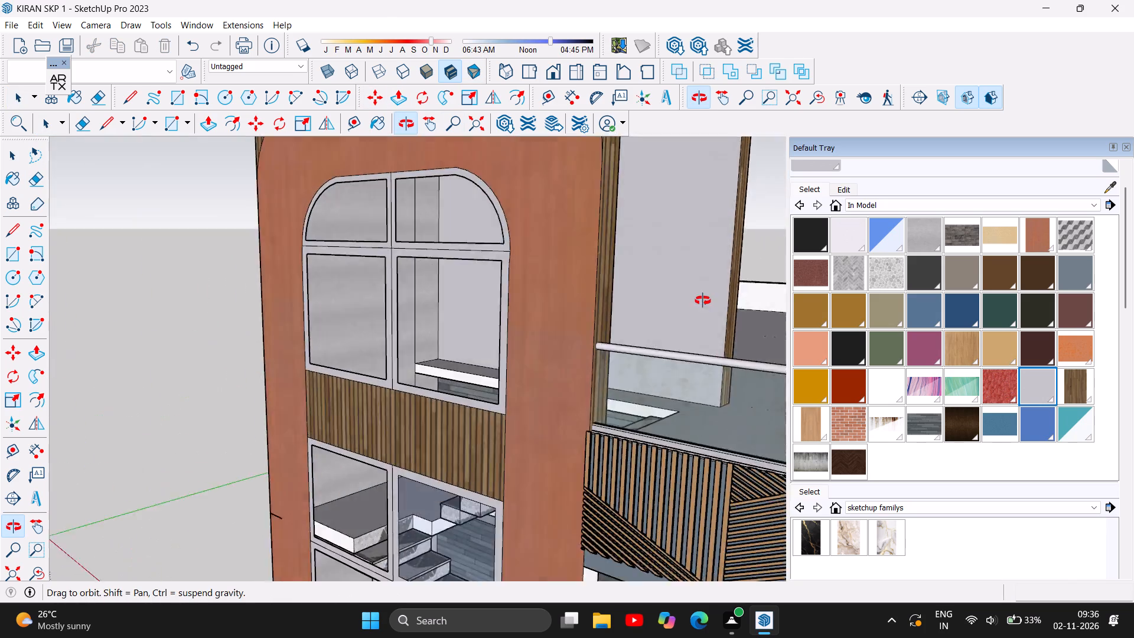
pyautogui.moveTo(703, 301); pyautogui.dragTo(839, 274)
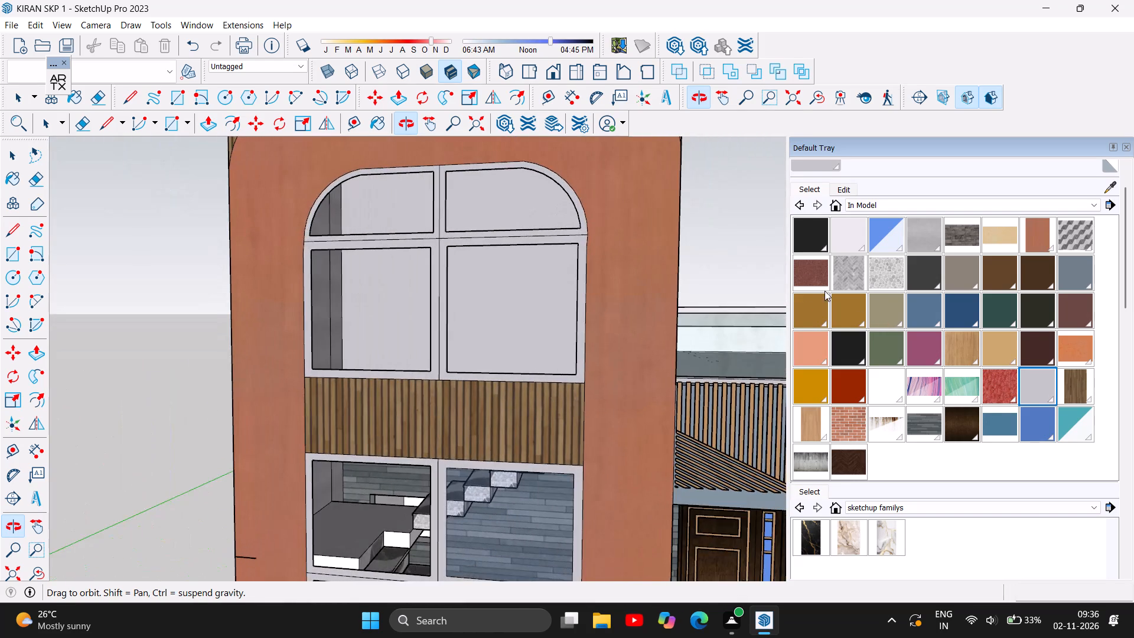
pyautogui.scroll(-2, 450, 338)
pyautogui.scroll(-1, 445, 397)
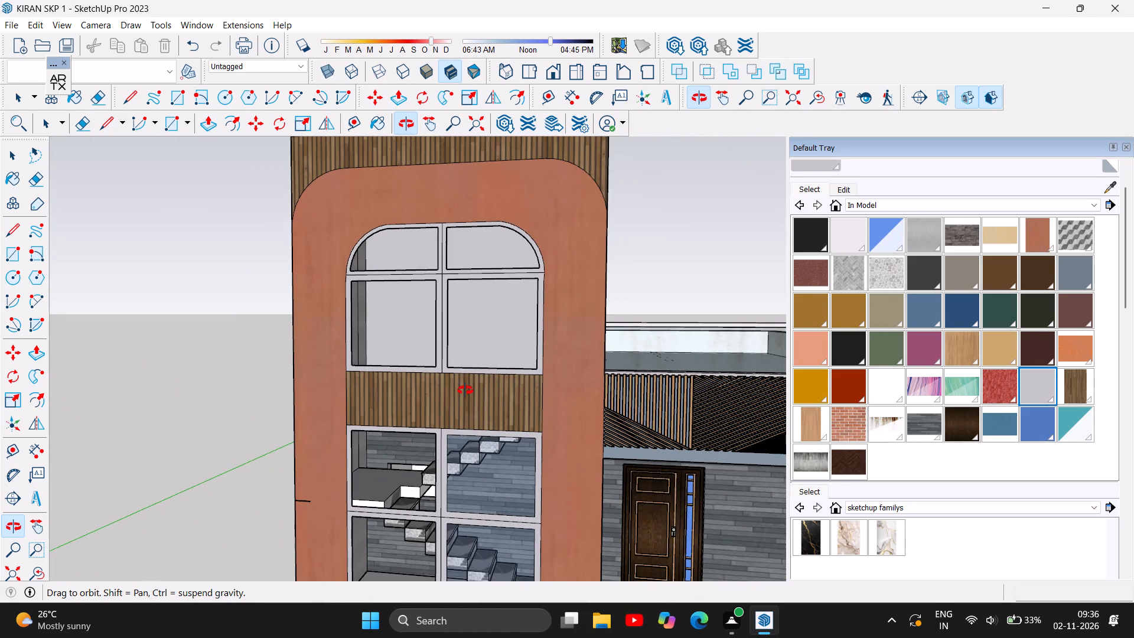
pyautogui.scroll(-1, 465, 390)
pyautogui.moveTo(390, 501); pyautogui.dragTo(627, 461)
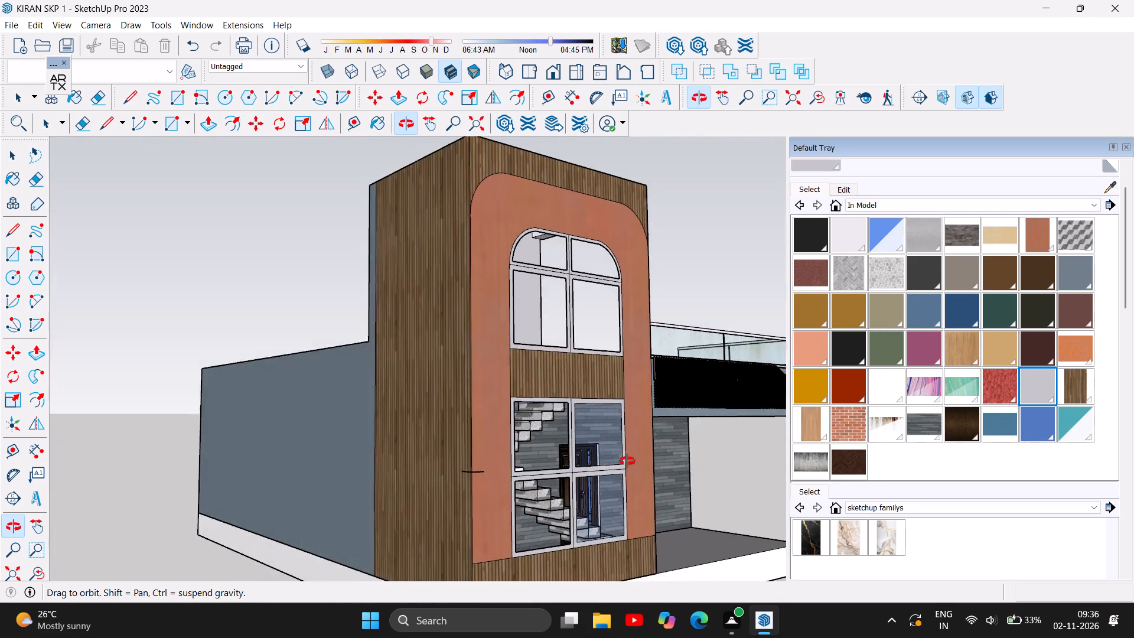
pyautogui.moveTo(627, 461); pyautogui.dragTo(425, 531)
pyautogui.scroll(-3, 419, 460)
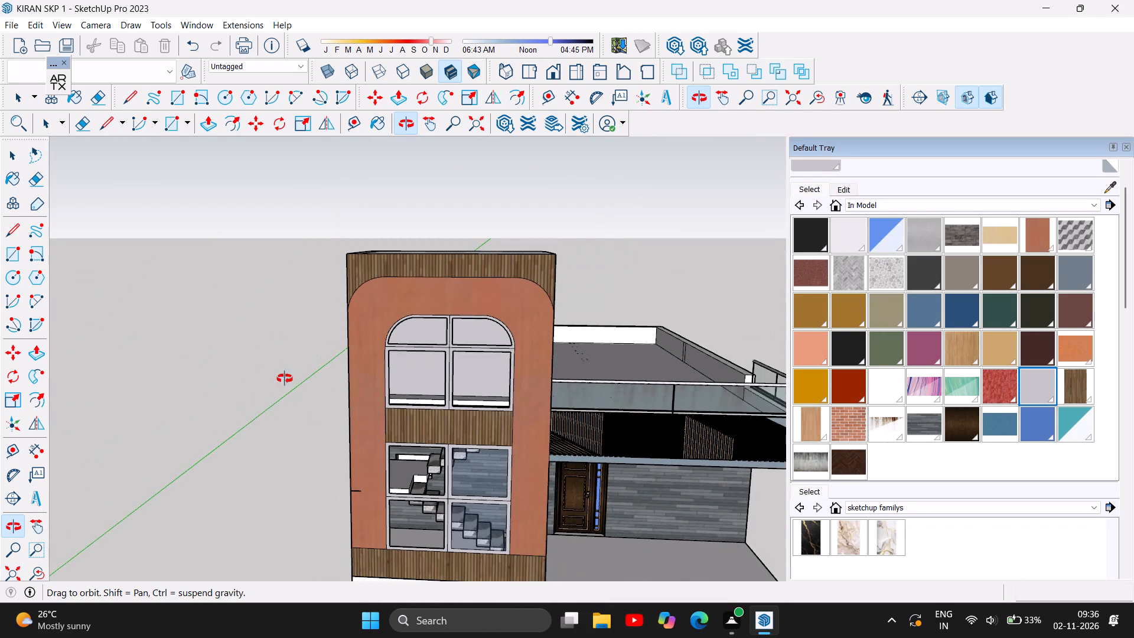
pyautogui.scroll(-4, 256, 359)
pyautogui.moveTo(392, 426); pyautogui.dragTo(241, 357)
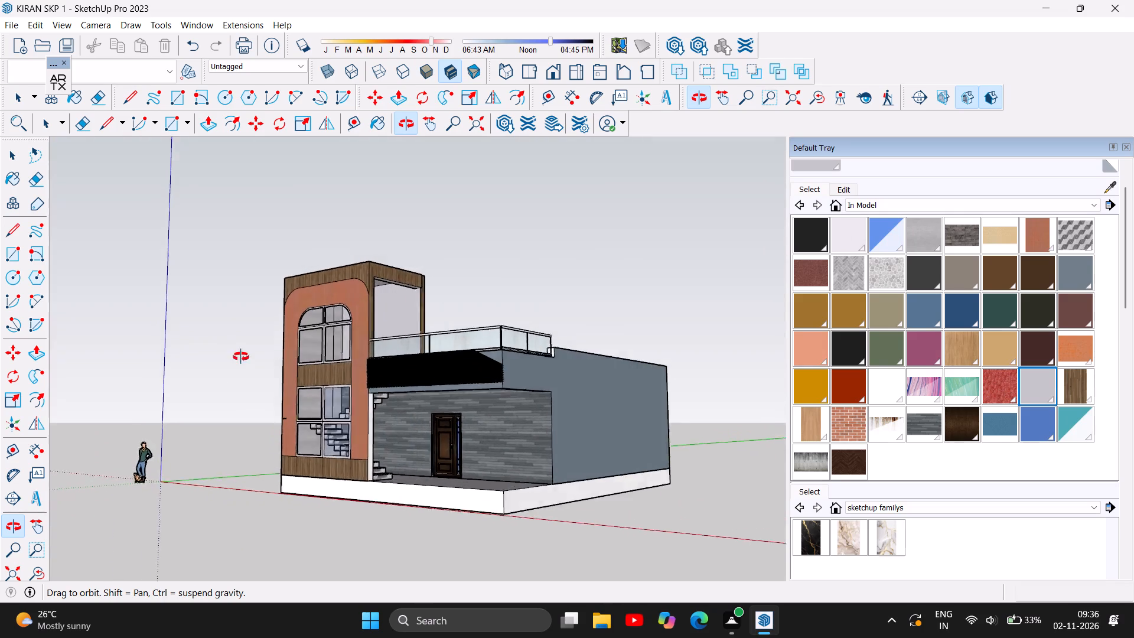
pyautogui.moveTo(241, 357); pyautogui.dragTo(460, 381)
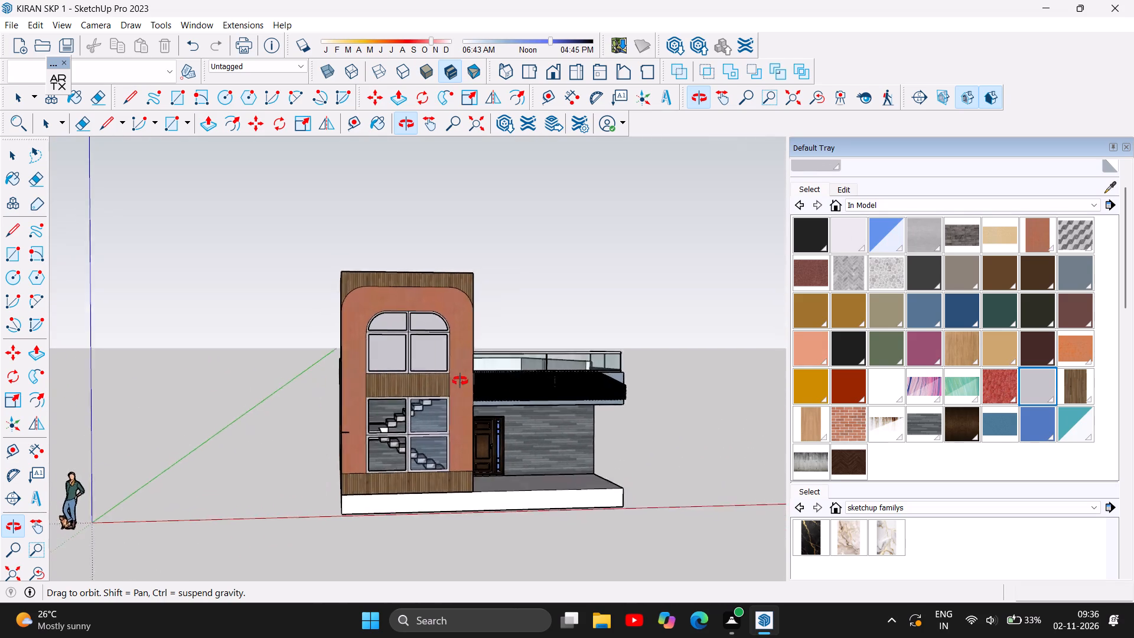
pyautogui.moveTo(460, 381); pyautogui.dragTo(347, 385)
pyautogui.scroll(-3, 371, 381)
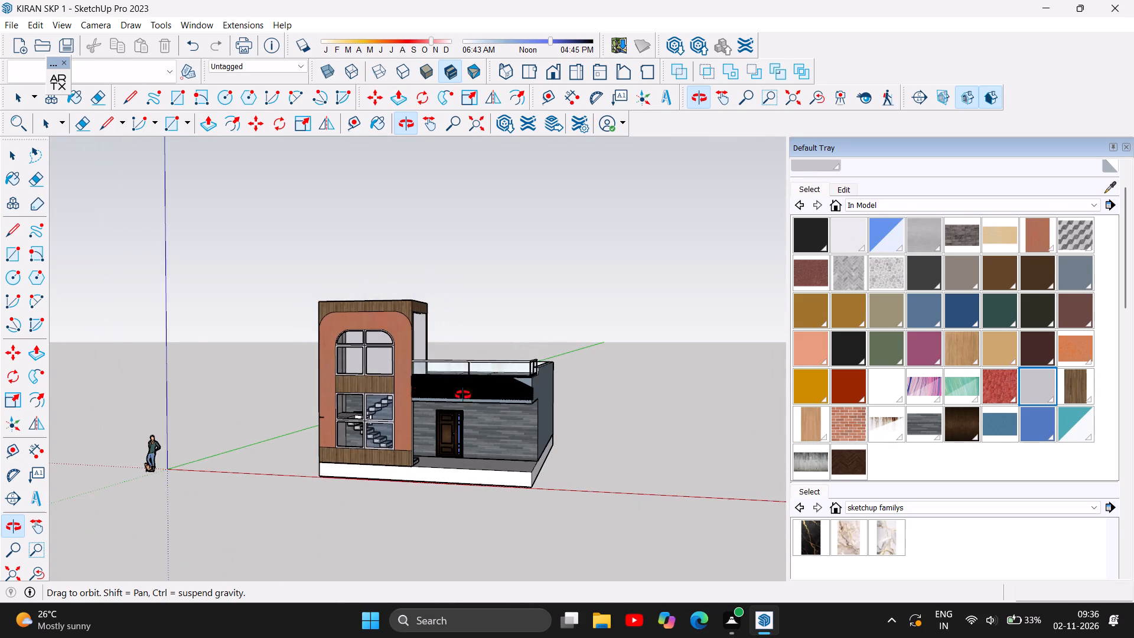
pyautogui.scroll(-3, 536, 408)
pyautogui.moveTo(439, 430); pyautogui.dragTo(510, 425)
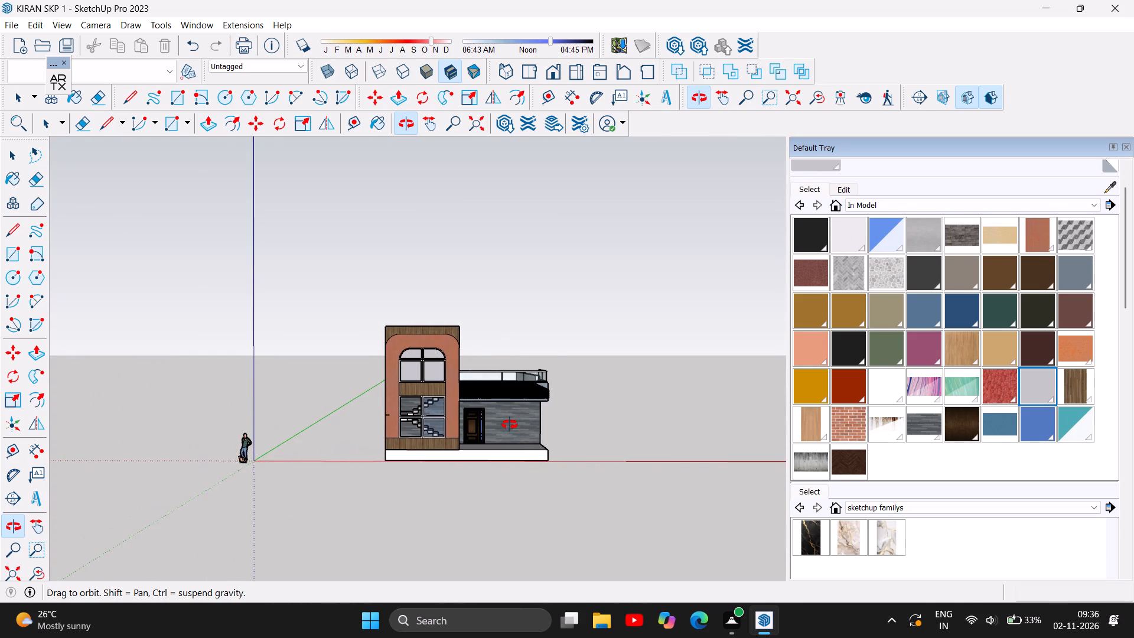
pyautogui.scroll(3, 510, 425)
pyautogui.scroll(2, 455, 483)
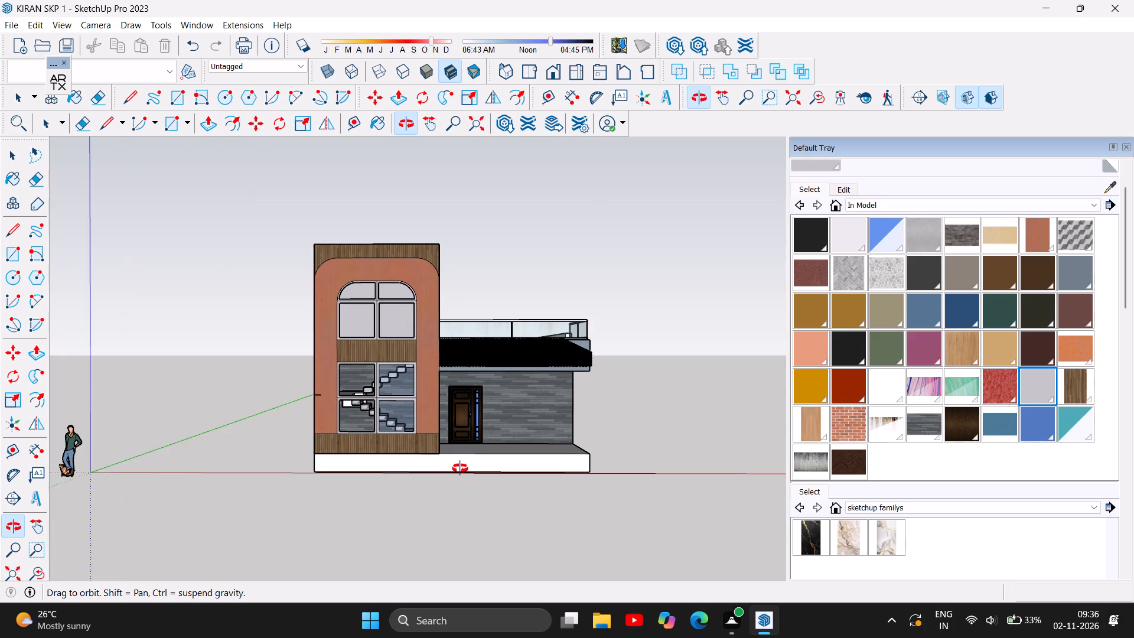
# Examine the house exterior from the front, from above and from both sides of the tower.
pyautogui.scroll(7, 487, 402)
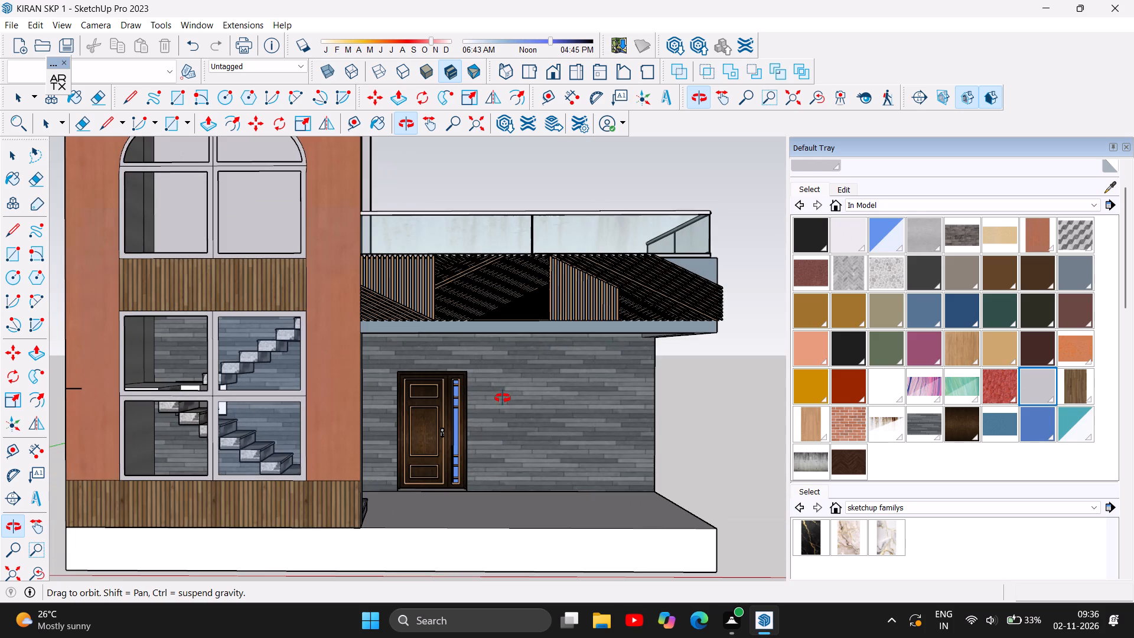
pyautogui.moveTo(448, 440); pyautogui.dragTo(535, 499)
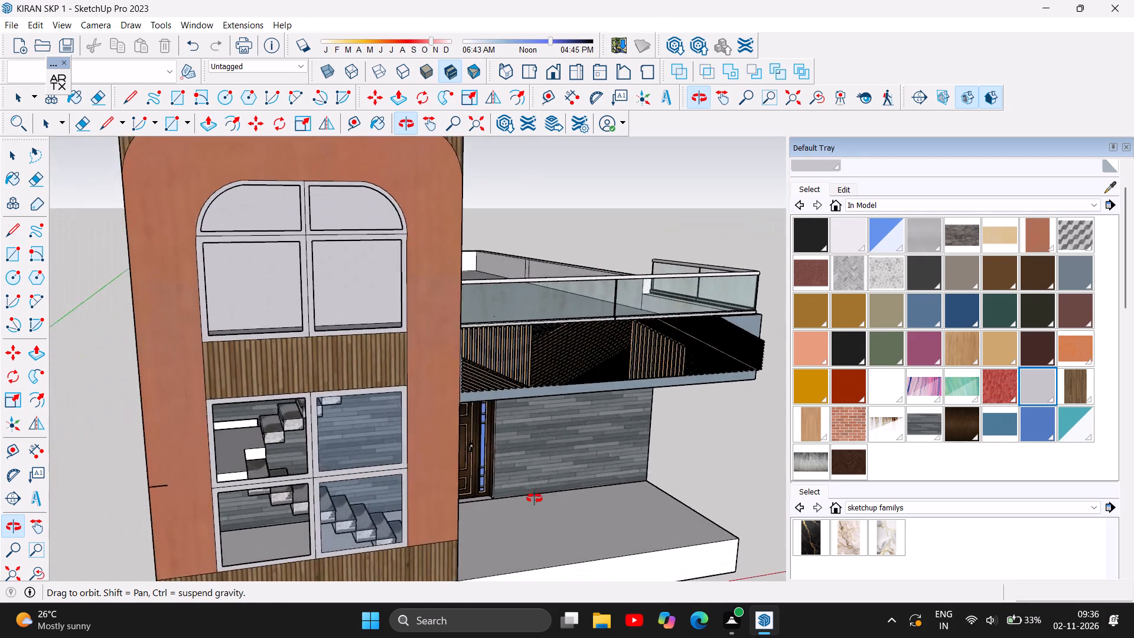
pyautogui.moveTo(535, 499); pyautogui.dragTo(440, 479)
pyautogui.scroll(-3, 445, 439)
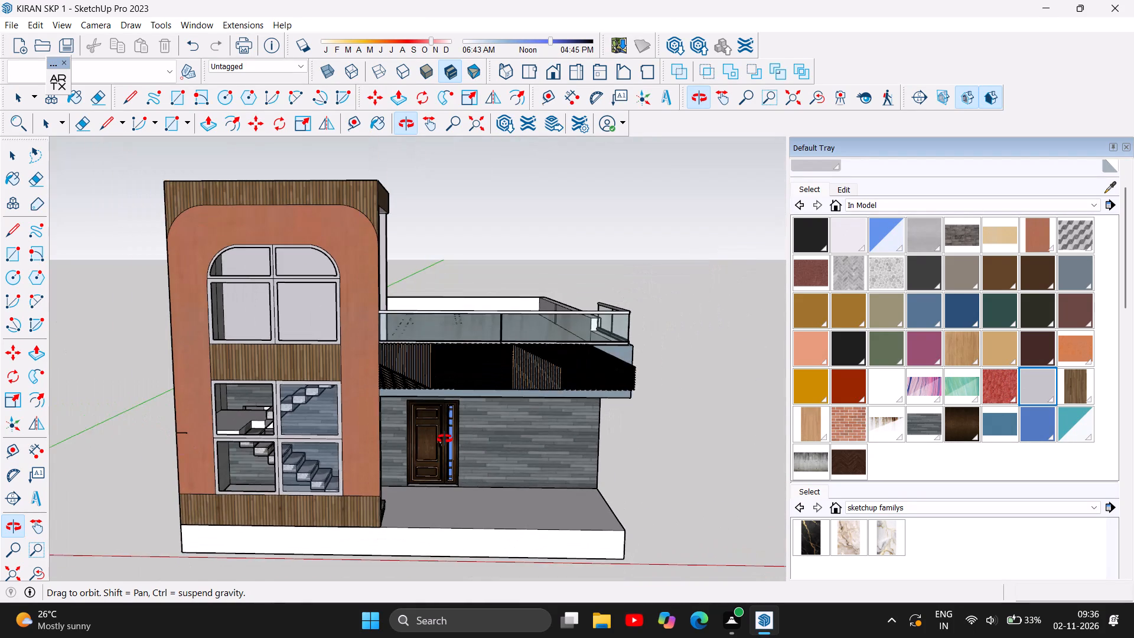
pyautogui.scroll(-5, 445, 439)
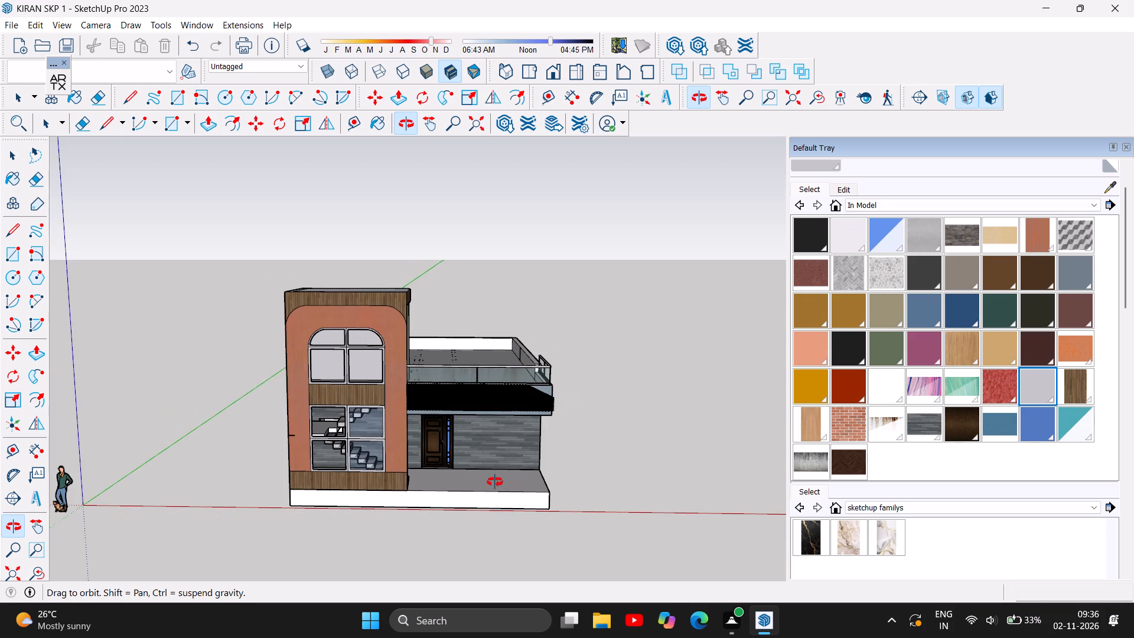
pyautogui.moveTo(486, 479); pyautogui.dragTo(304, 605)
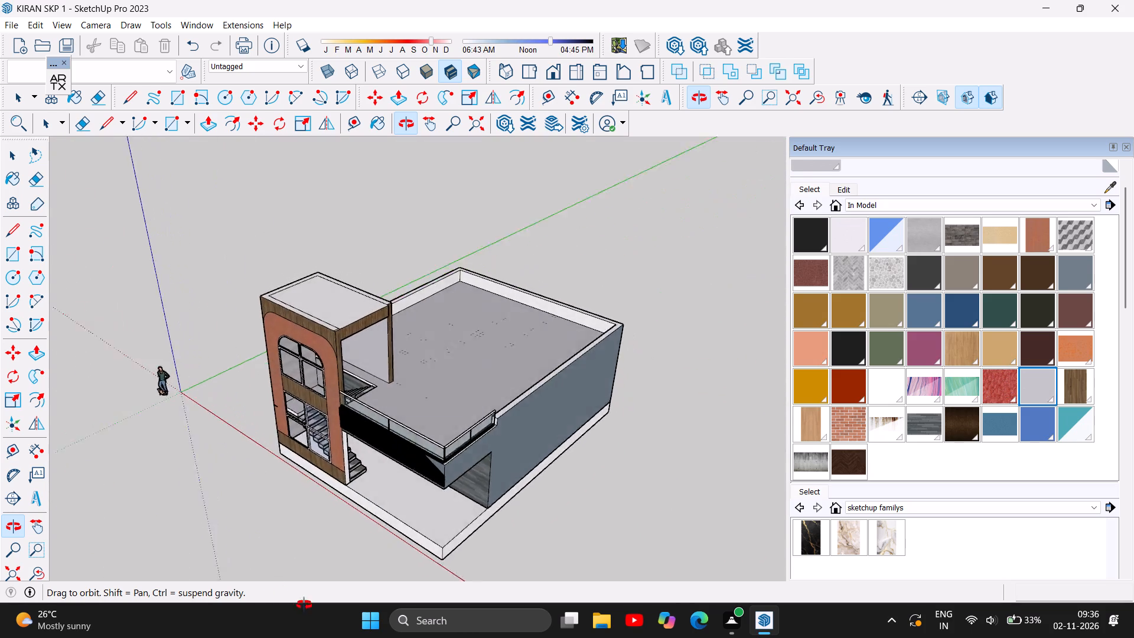
pyautogui.moveTo(304, 605); pyautogui.dragTo(748, 454)
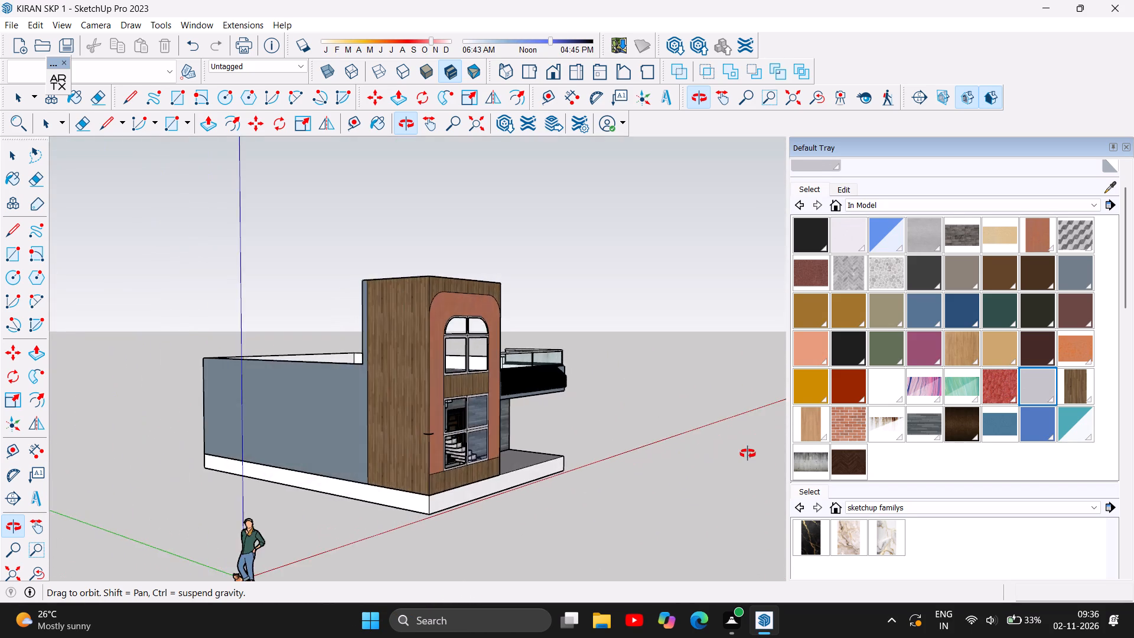
pyautogui.moveTo(748, 454); pyautogui.dragTo(399, 484)
pyautogui.moveTo(399, 484); pyautogui.dragTo(368, 467)
pyautogui.scroll(1, 371, 465)
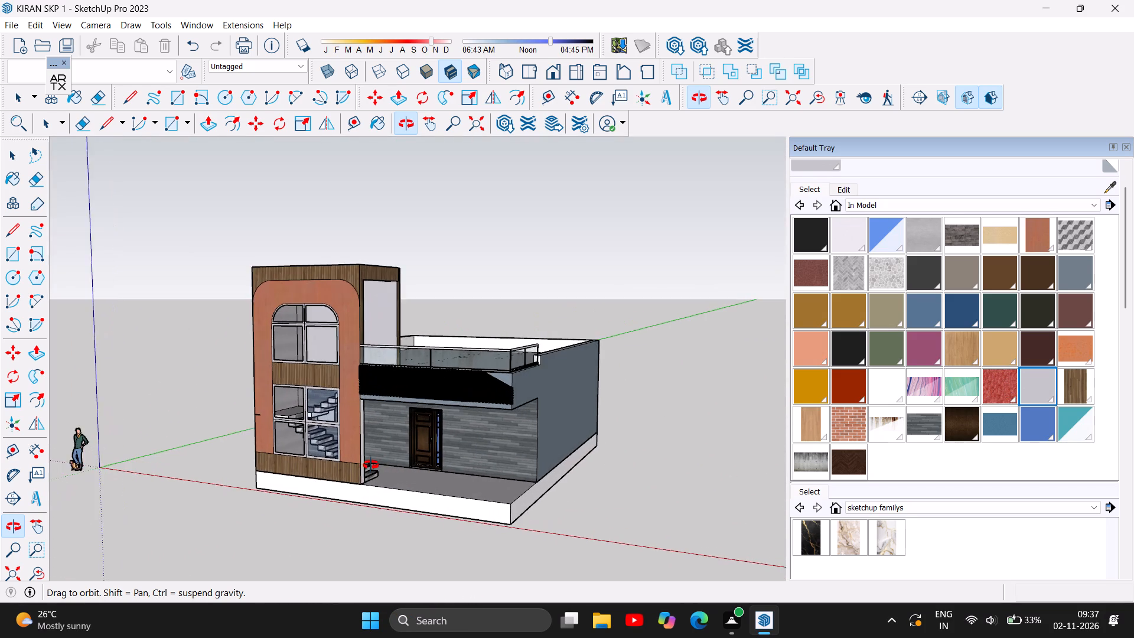
pyautogui.scroll(5, 371, 465)
pyautogui.moveTo(289, 465); pyautogui.dragTo(499, 485)
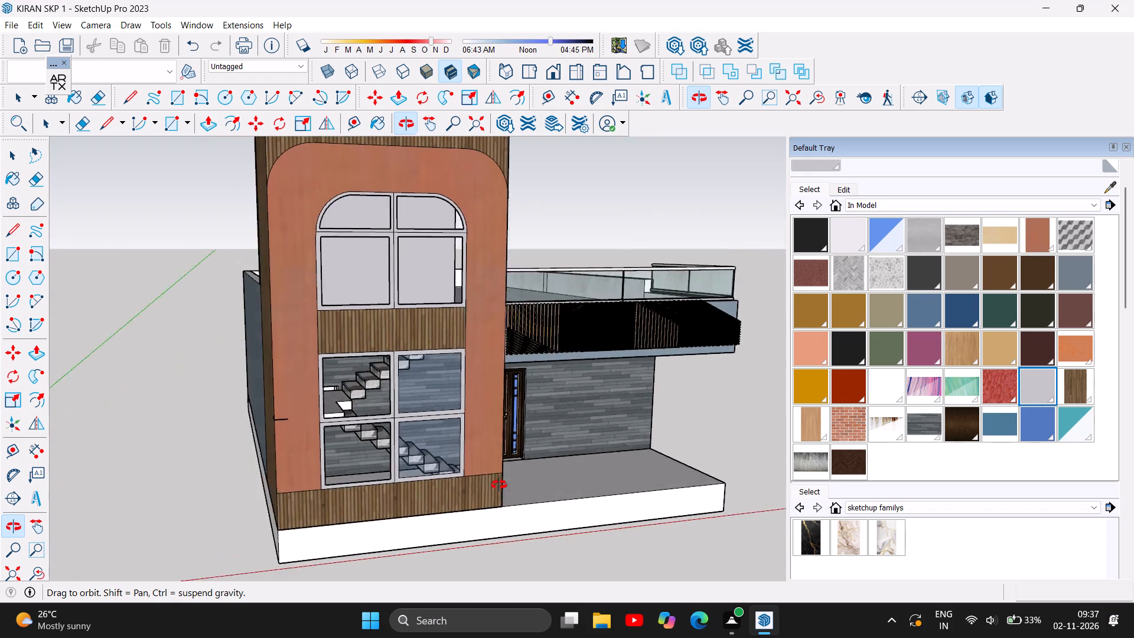
pyautogui.moveTo(499, 485); pyautogui.dragTo(515, 508)
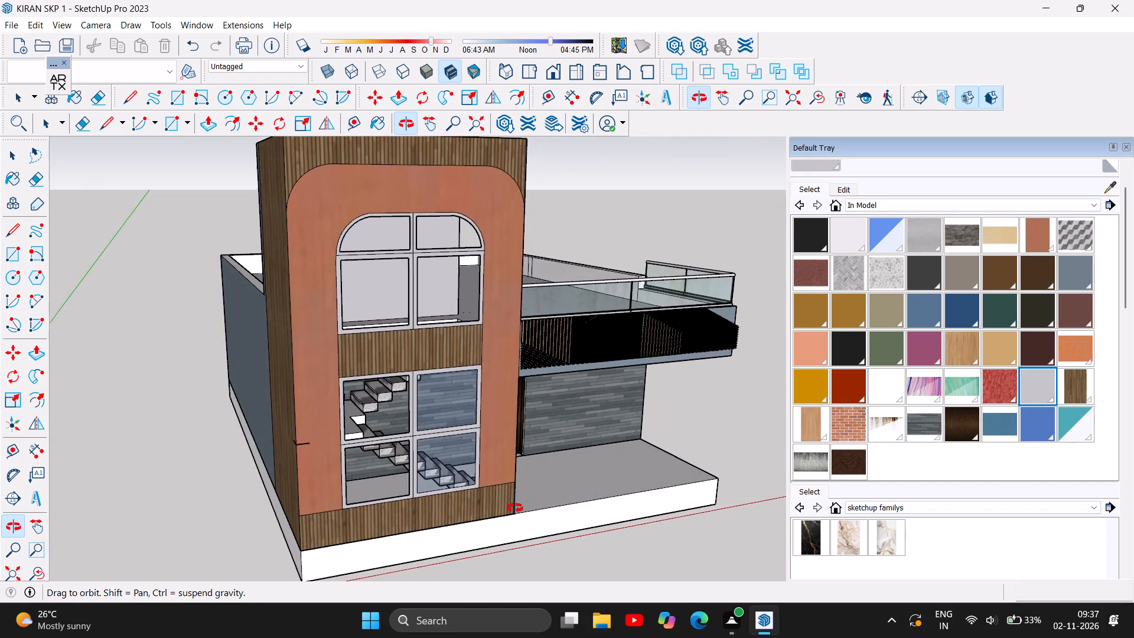
# Examine the tower's wood-clad side, the balcony corner and the front elevation with the entrance door.
pyautogui.moveTo(515, 508); pyautogui.dragTo(686, 509)
pyautogui.scroll(4, 481, 447)
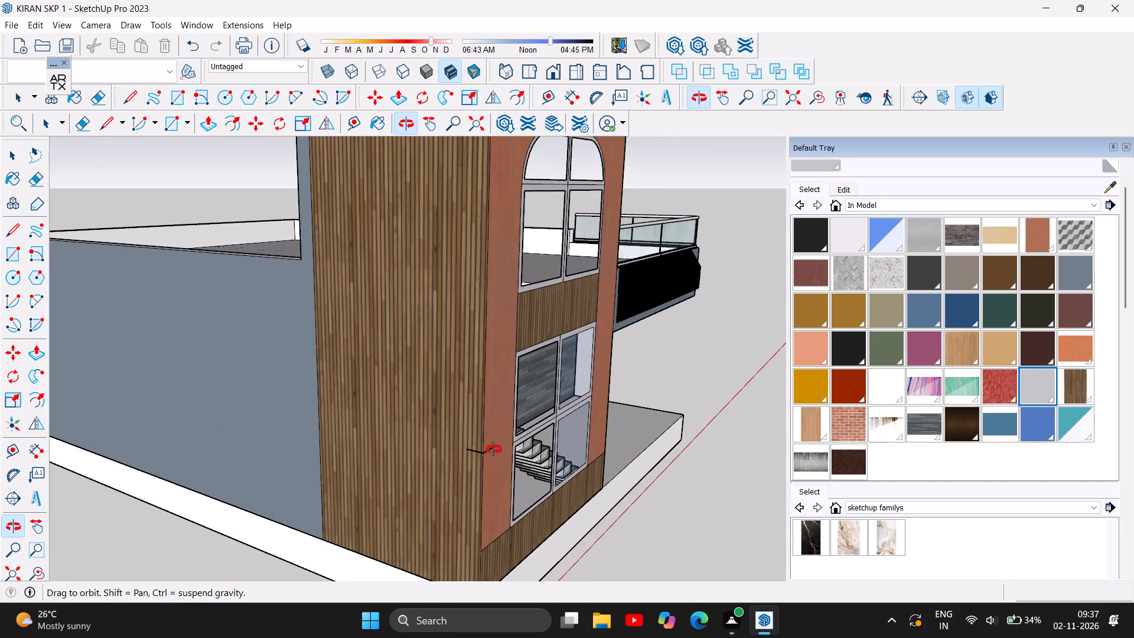
pyautogui.moveTo(530, 451); pyautogui.dragTo(44, 472)
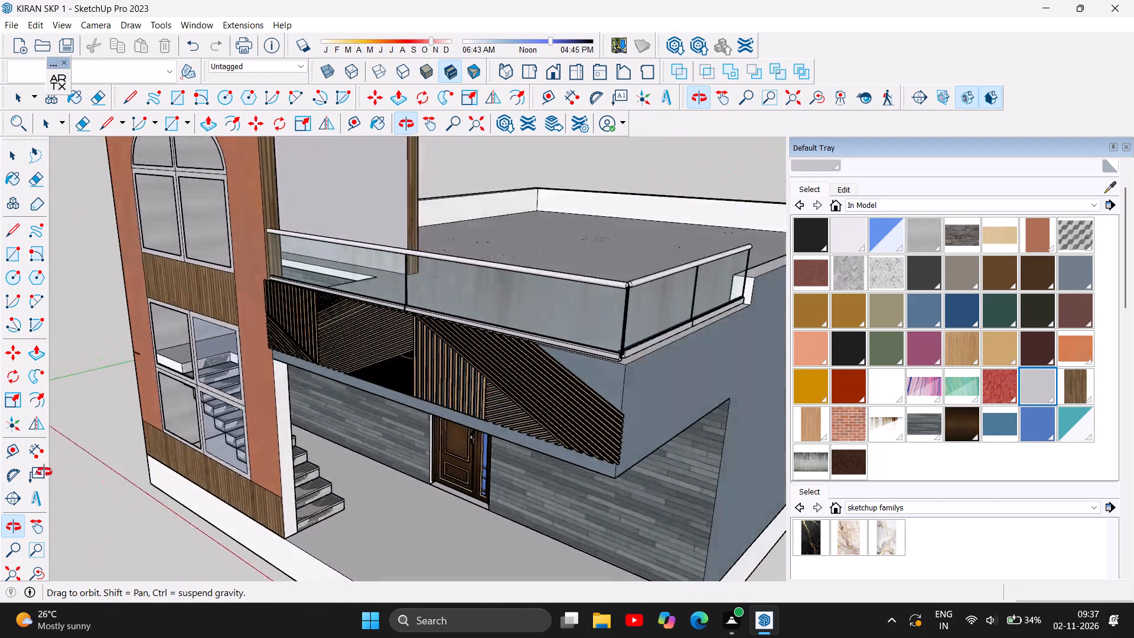
pyautogui.moveTo(44, 472); pyautogui.dragTo(260, 377)
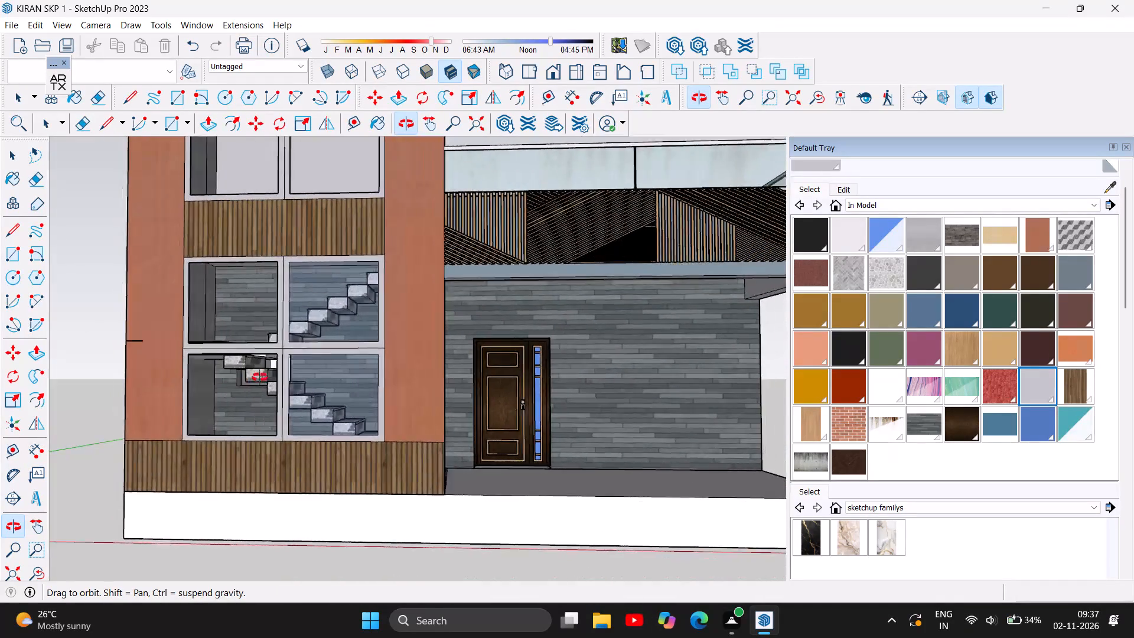
pyautogui.moveTo(260, 377); pyautogui.dragTo(265, 377)
pyautogui.click(284, 379)
pyautogui.scroll(-5, 286, 379)
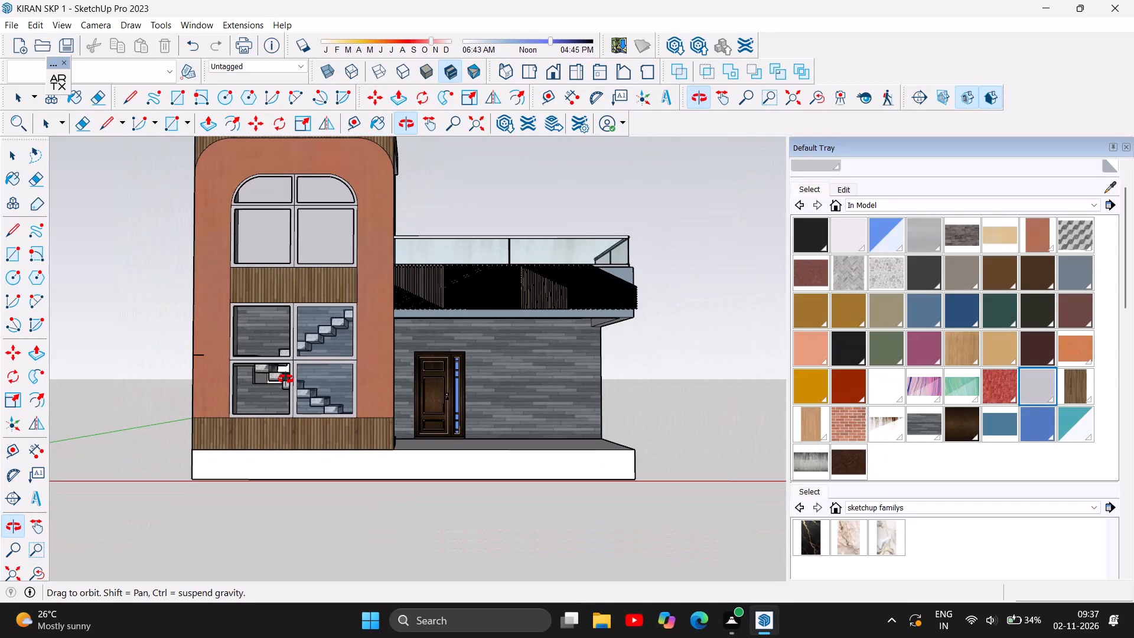
pyautogui.scroll(-1, 286, 379)
pyautogui.scroll(-5, 315, 473)
pyautogui.moveTo(253, 403); pyautogui.dragTo(299, 437)
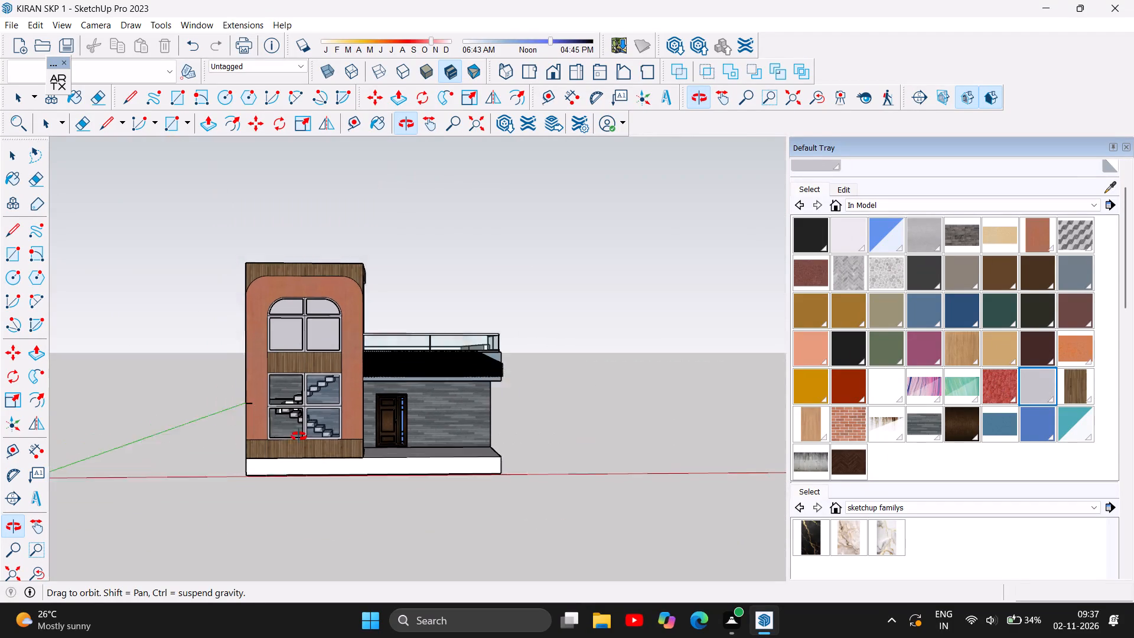
pyautogui.moveTo(299, 437); pyautogui.dragTo(301, 438)
pyautogui.scroll(6, 321, 427)
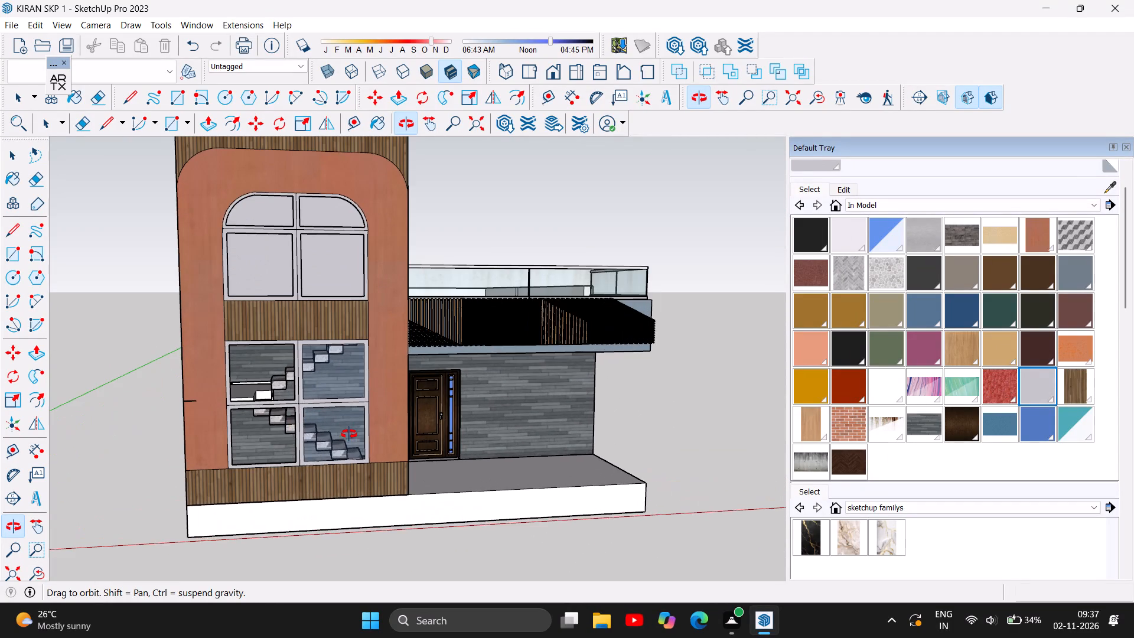
# Examine the stair landing and both flights through the tower's lower window and from the stair side.
pyautogui.scroll(5, 264, 448)
pyautogui.scroll(4, 265, 379)
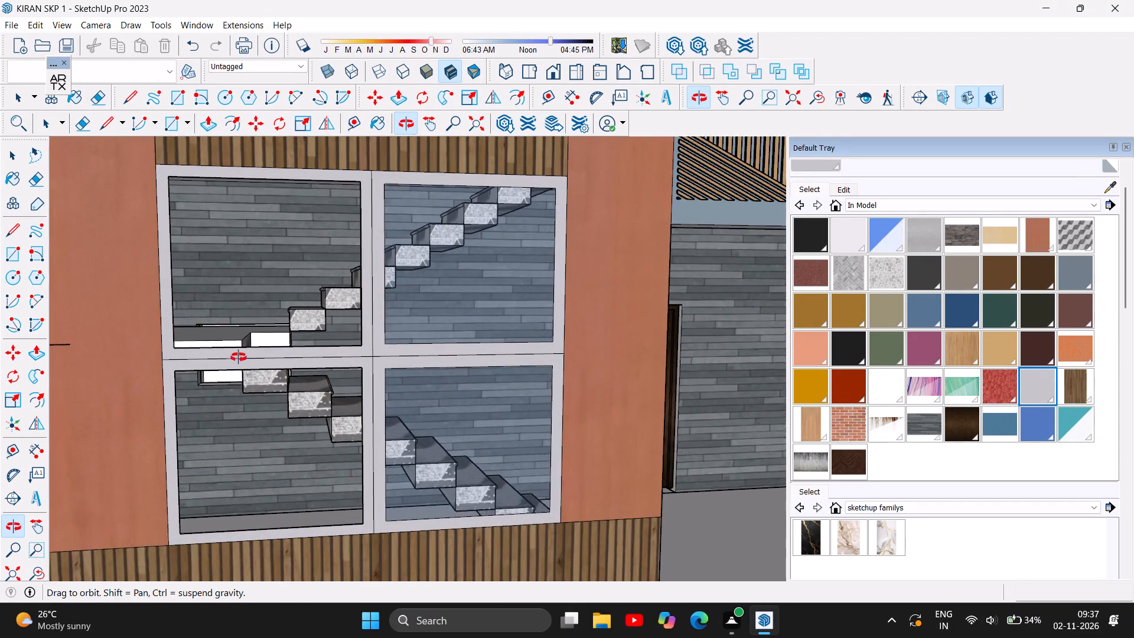
pyautogui.scroll(9, 239, 357)
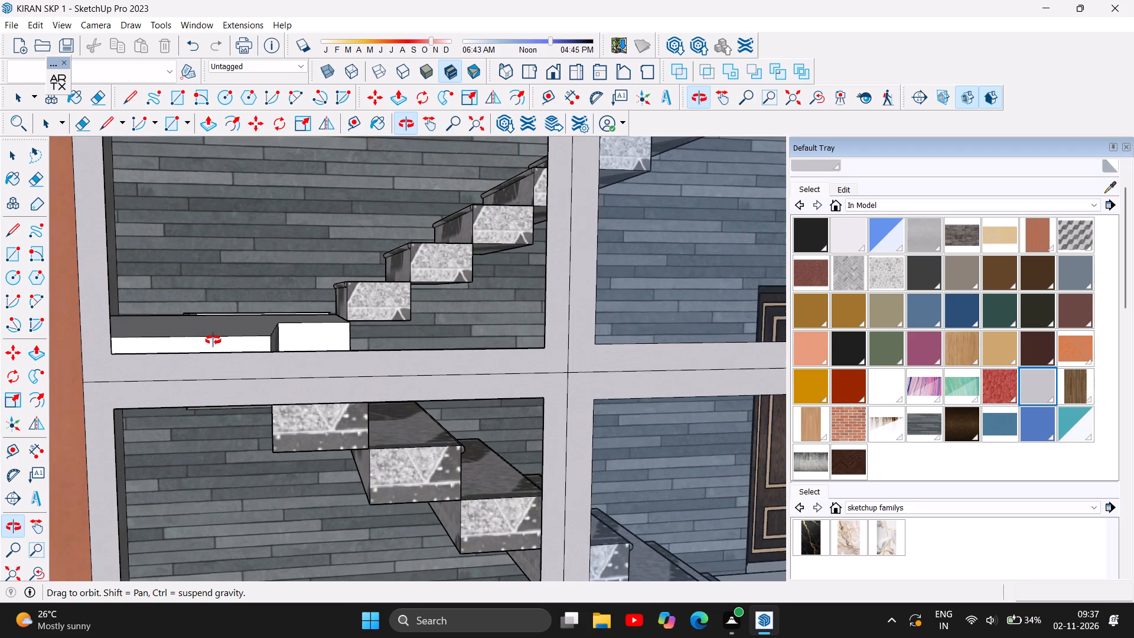
pyautogui.scroll(2, 213, 340)
pyautogui.moveTo(221, 356); pyautogui.dragTo(215, 425)
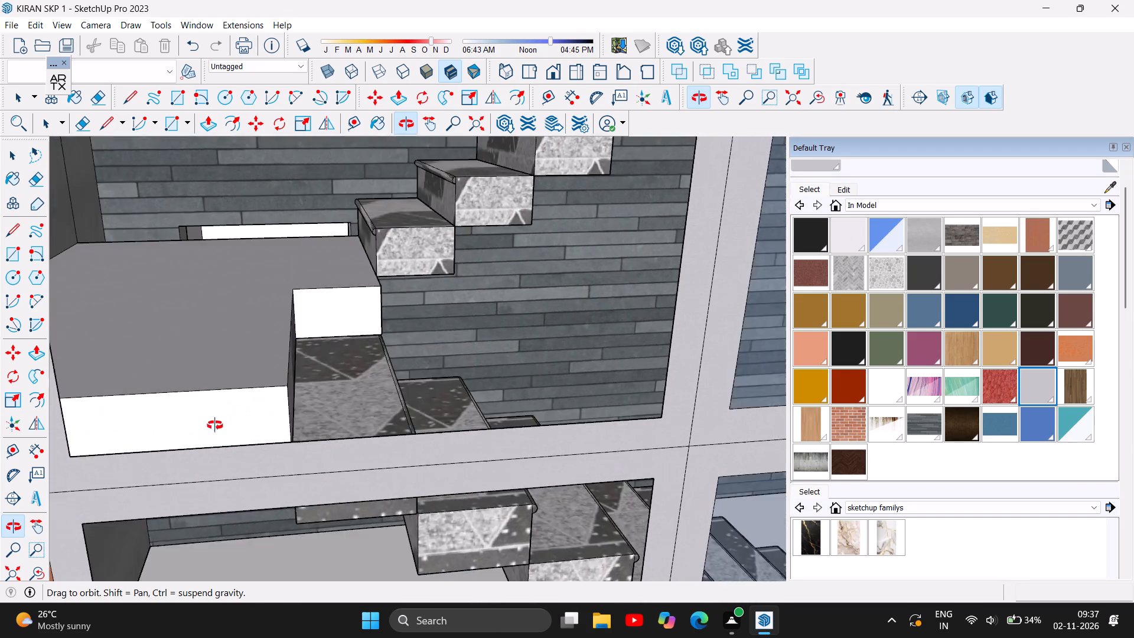
pyautogui.moveTo(215, 425); pyautogui.dragTo(276, 412)
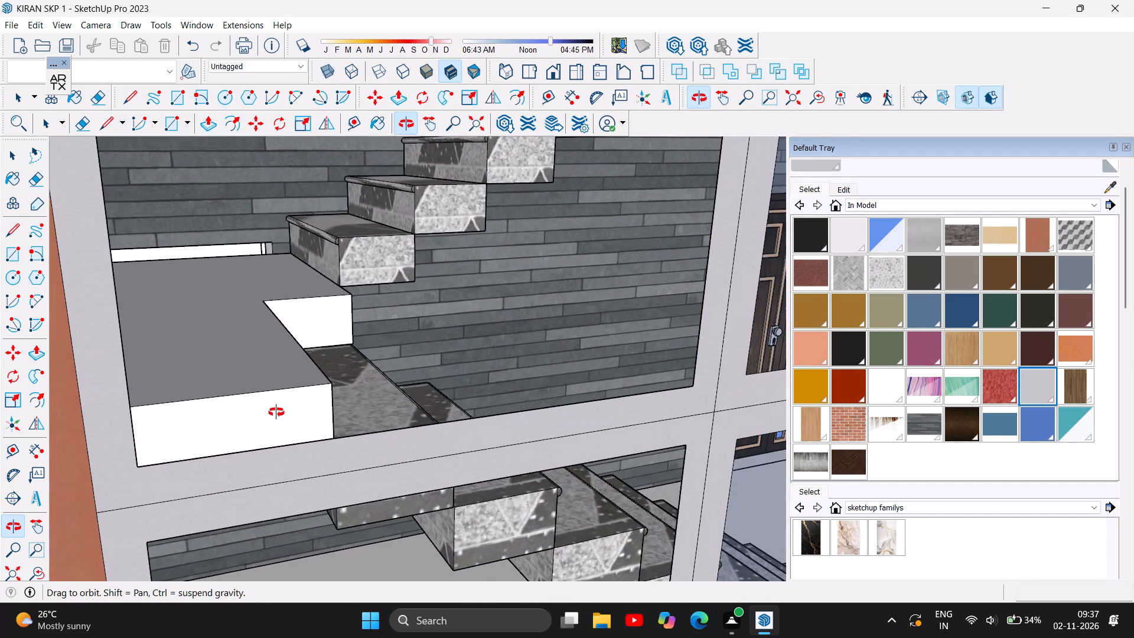
pyautogui.moveTo(276, 412); pyautogui.dragTo(58, 405)
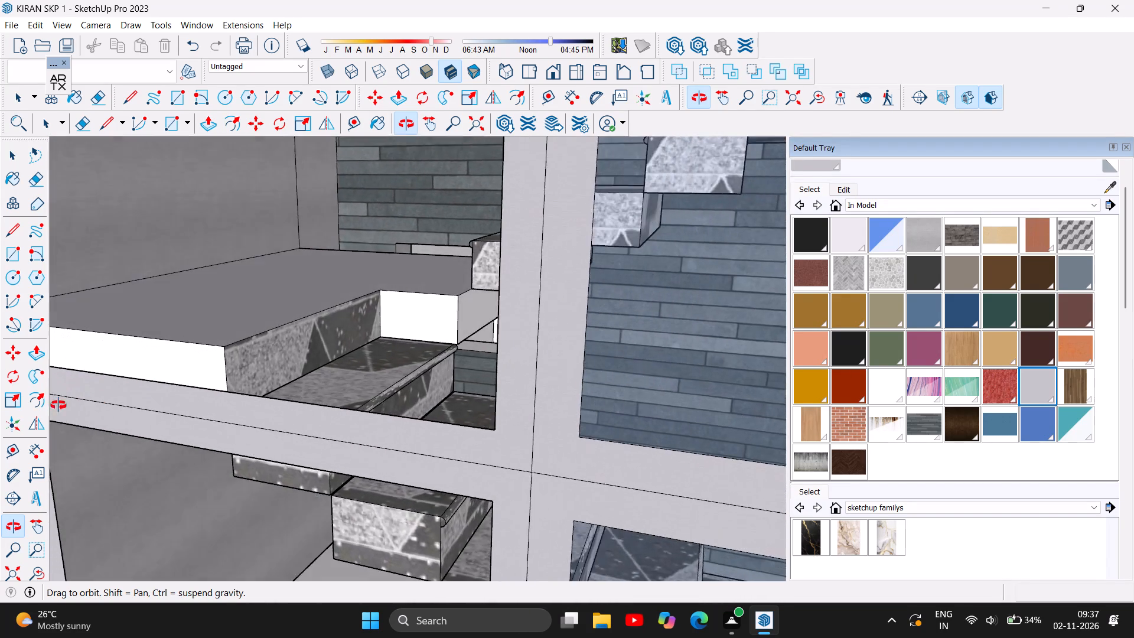
pyautogui.moveTo(58, 405); pyautogui.dragTo(1, 411)
pyautogui.moveTo(471, 442); pyautogui.dragTo(268, 424)
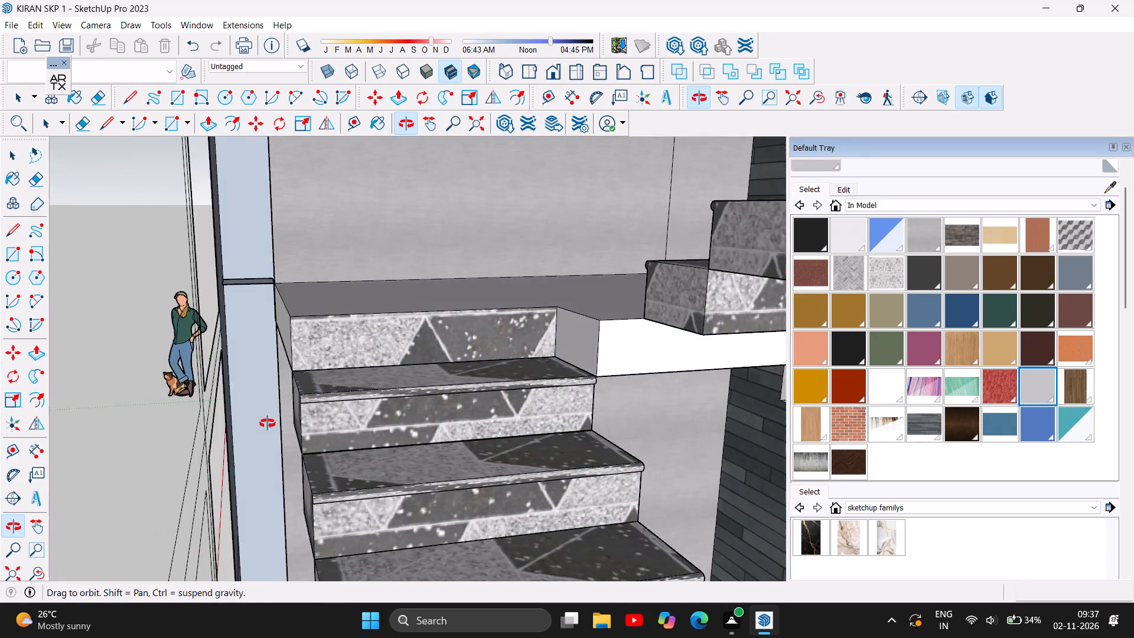
pyautogui.moveTo(268, 424); pyautogui.dragTo(233, 416)
# Draw a rectangle about 2' 1 13/16" by 9" on the narrow strip between the window wall and the stairs.
pyautogui.scroll(2, 437, 419)
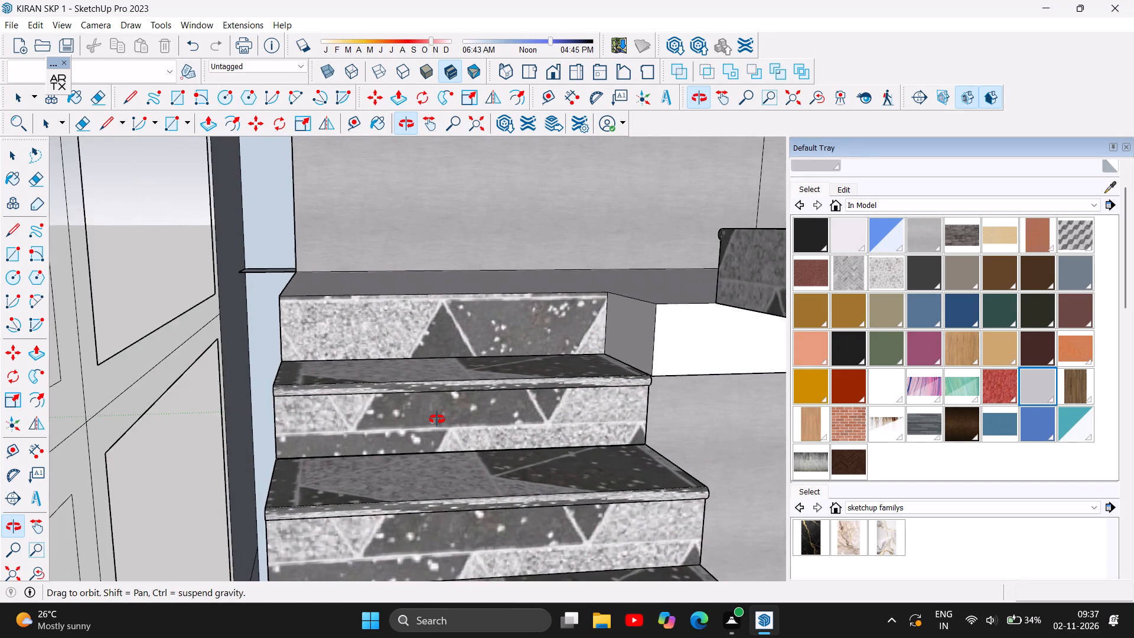
pyautogui.scroll(3, 437, 419)
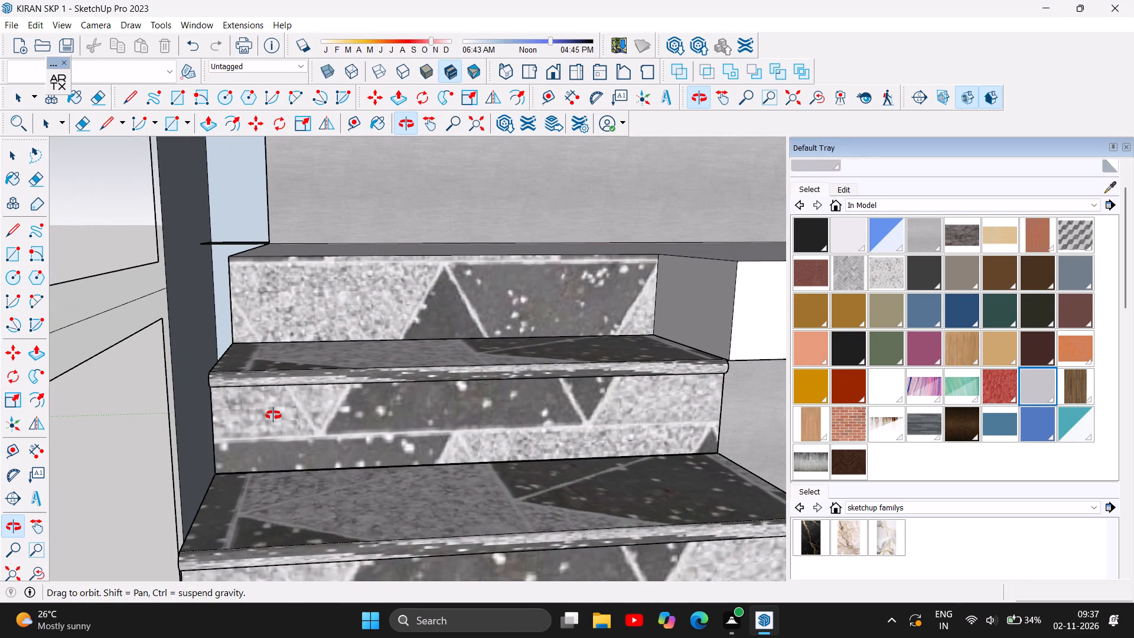
pyautogui.scroll(3, 273, 415)
pyautogui.scroll(2, 224, 396)
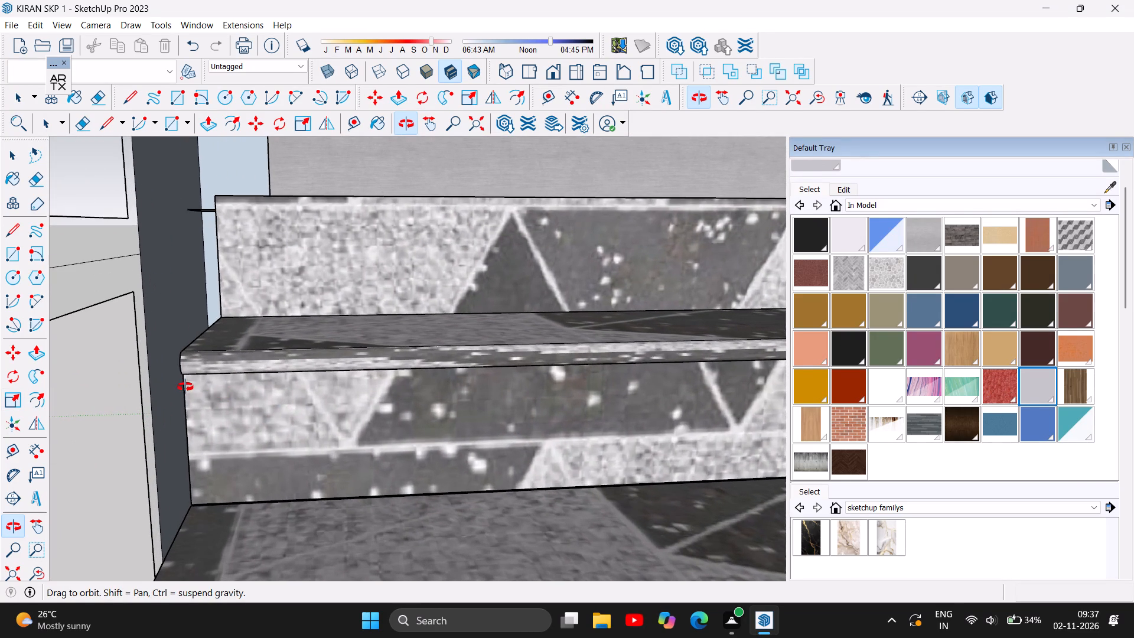
pyautogui.scroll(7, 185, 387)
pyautogui.moveTo(237, 396); pyautogui.dragTo(252, 404)
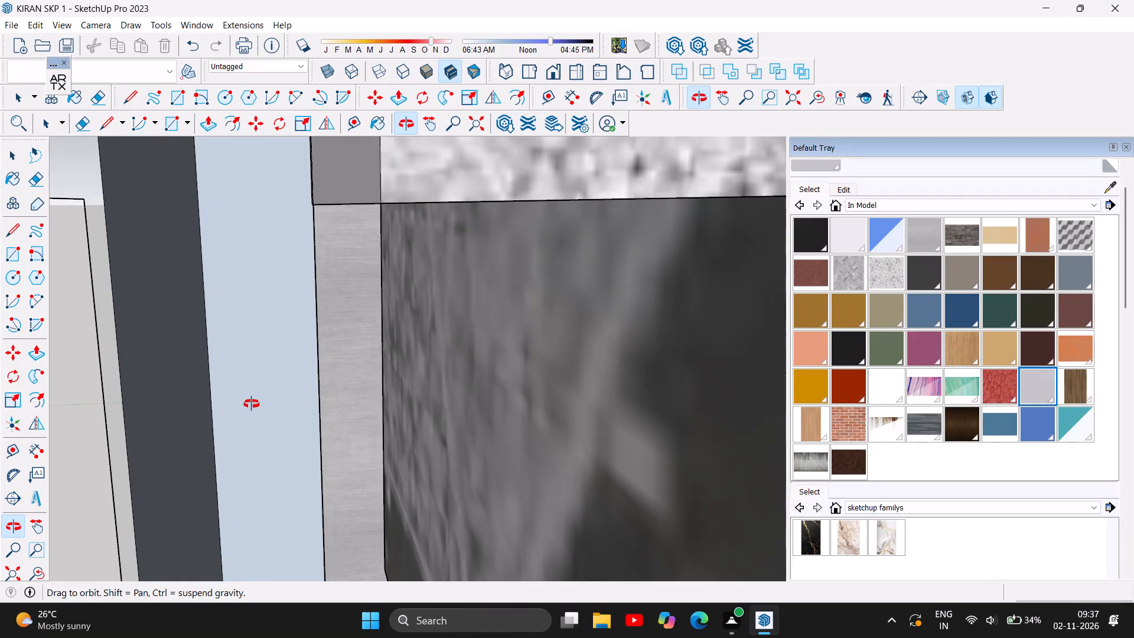
pyautogui.moveTo(252, 404); pyautogui.dragTo(281, 558)
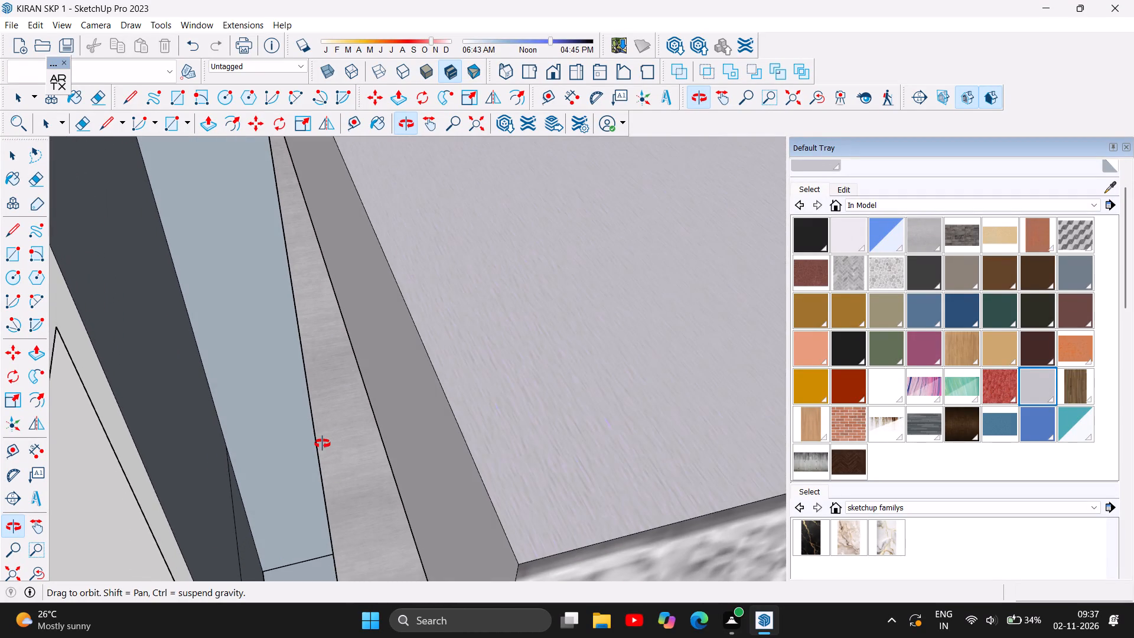
pyautogui.scroll(-1, 322, 444)
pyautogui.moveTo(325, 441); pyautogui.dragTo(317, 493)
pyautogui.moveTo(348, 399); pyautogui.dragTo(348, 424)
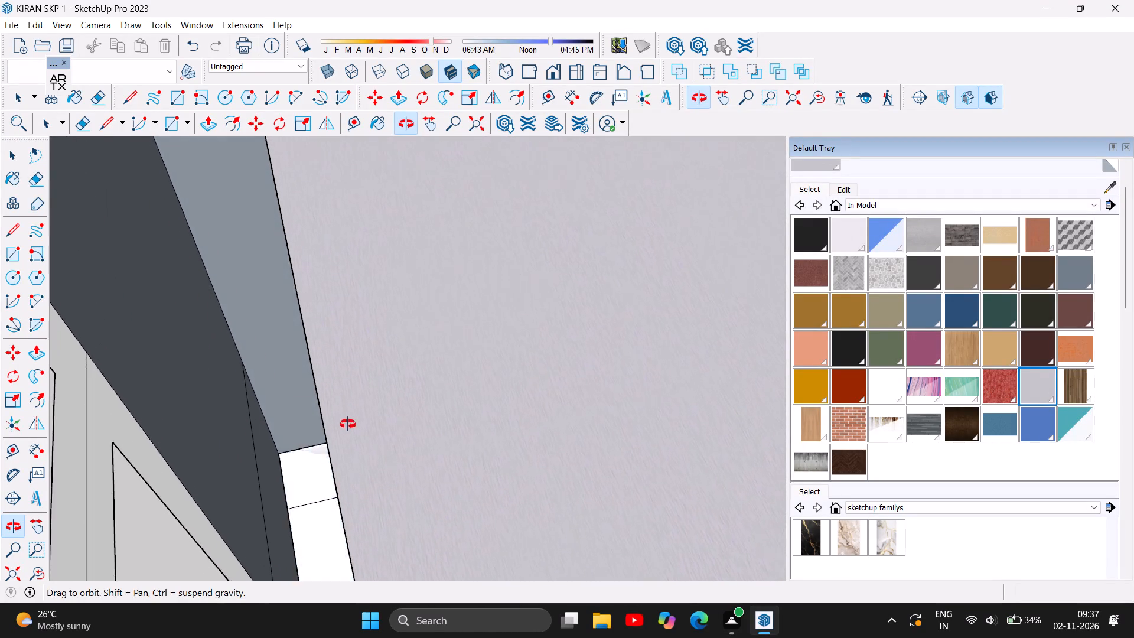
pyautogui.moveTo(348, 424); pyautogui.dragTo(356, 469)
pyautogui.moveTo(321, 423); pyautogui.dragTo(375, 424)
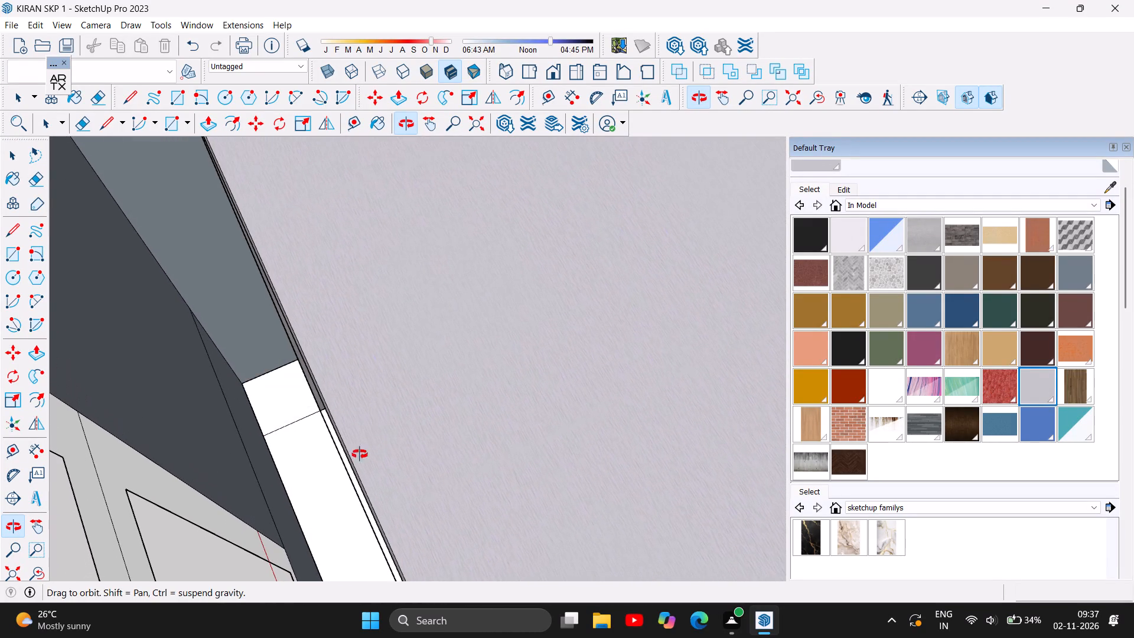
pyautogui.moveTo(353, 454); pyautogui.dragTo(362, 458)
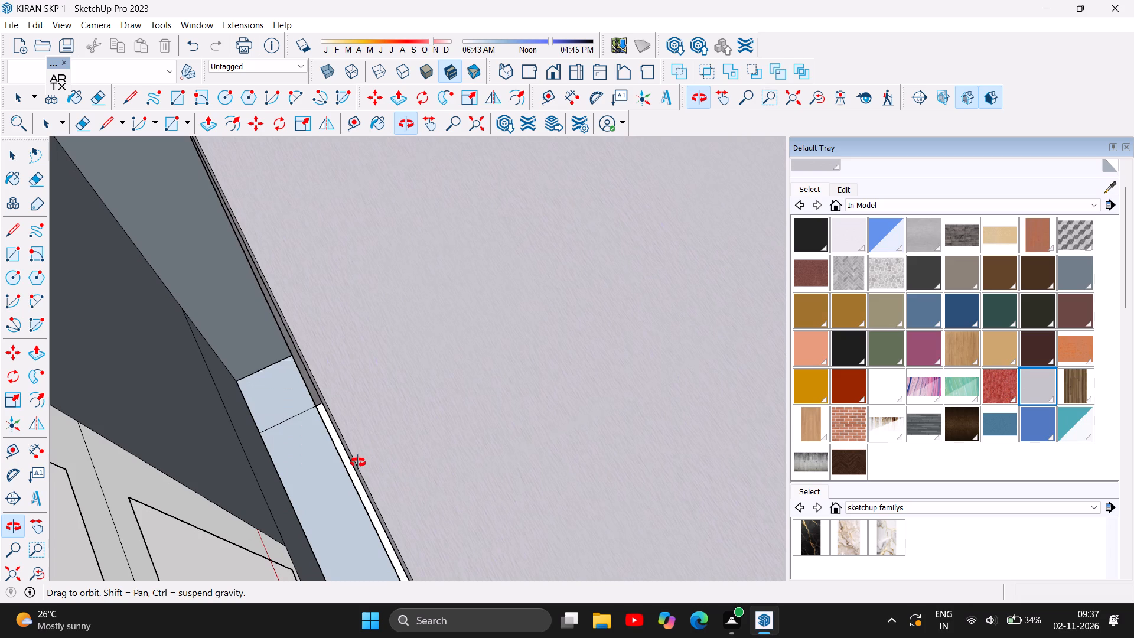
pyautogui.moveTo(358, 463); pyautogui.dragTo(364, 461)
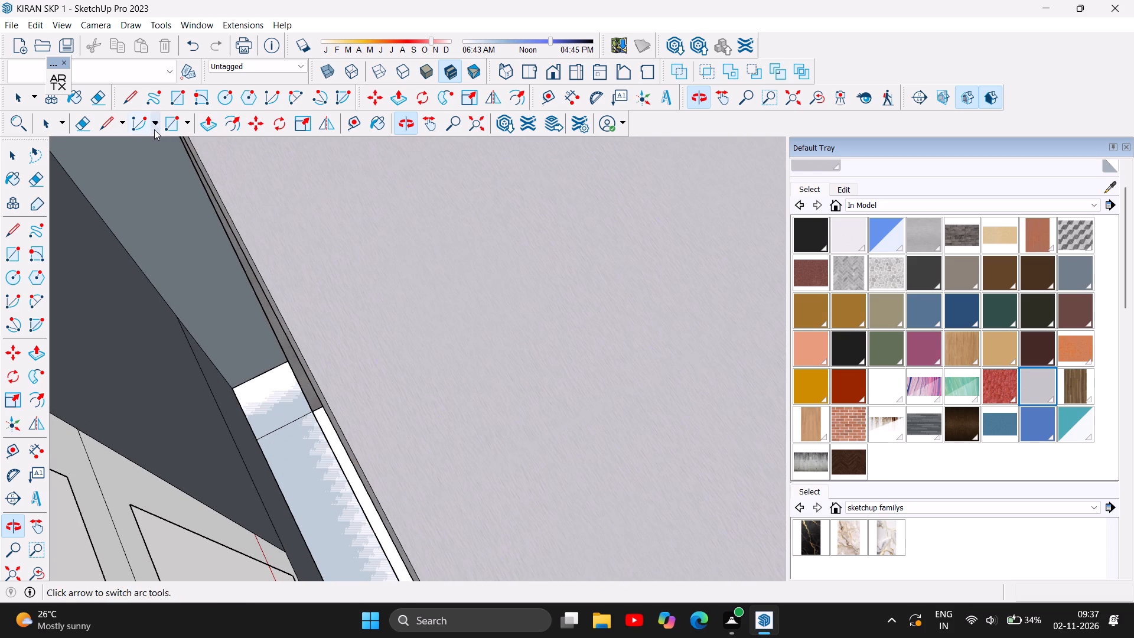
pyautogui.click(178, 98)
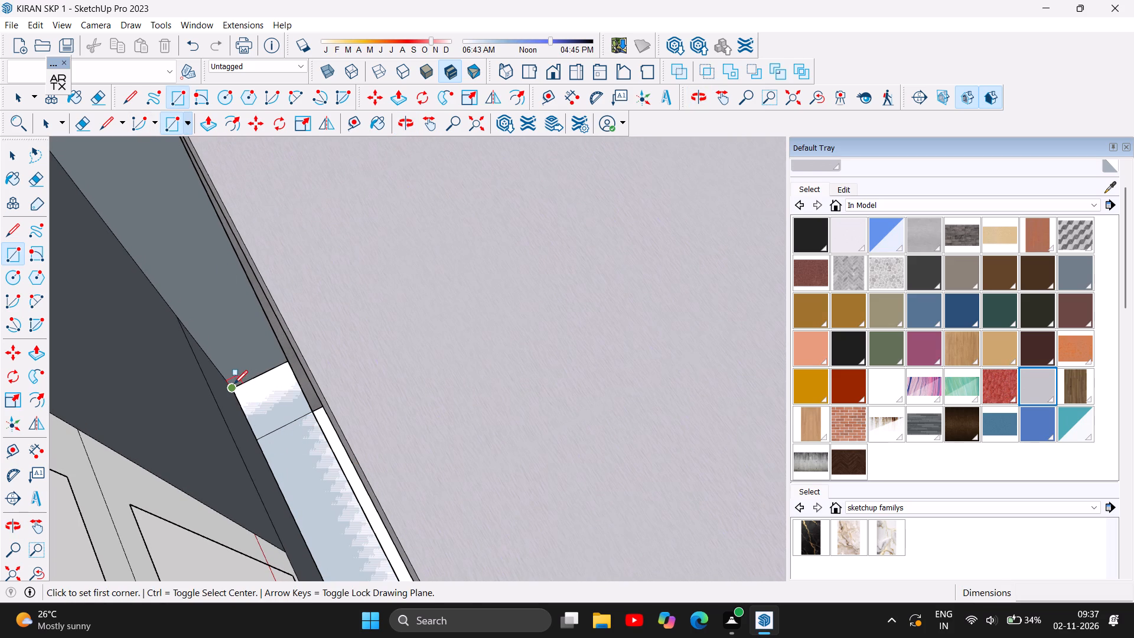
pyautogui.click(233, 385)
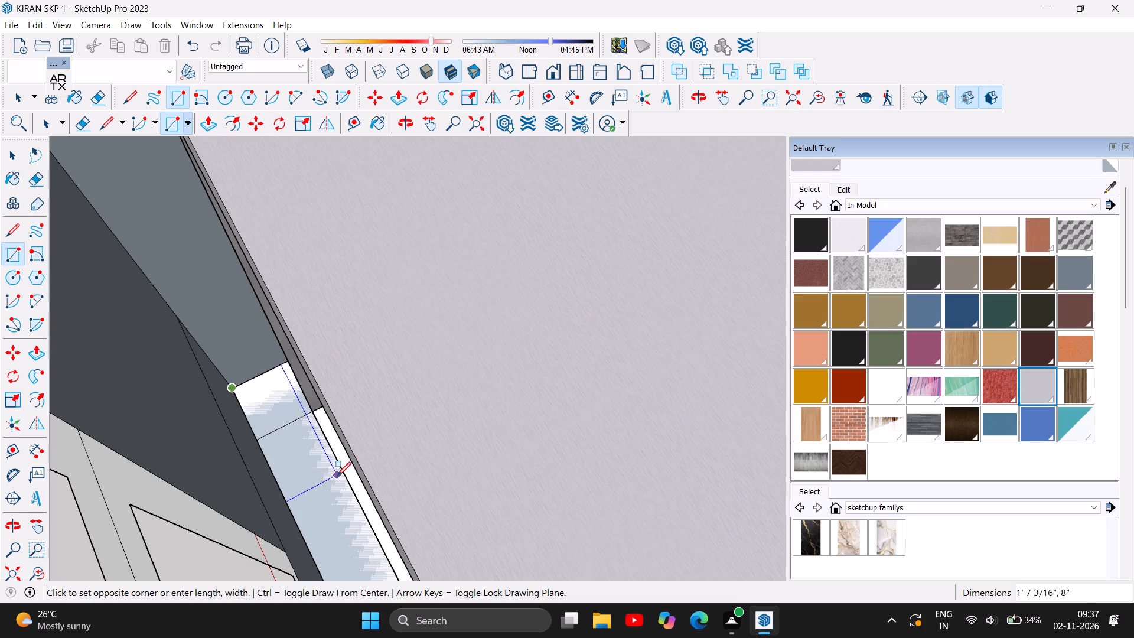
pyautogui.click(367, 511)
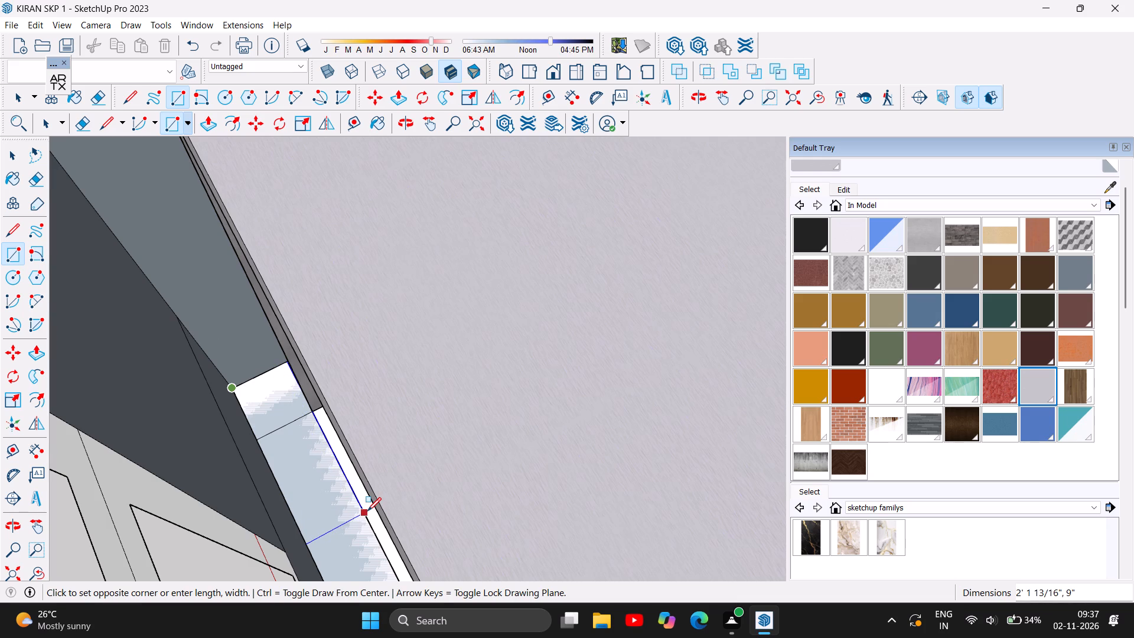
pyautogui.scroll(-7, 380, 507)
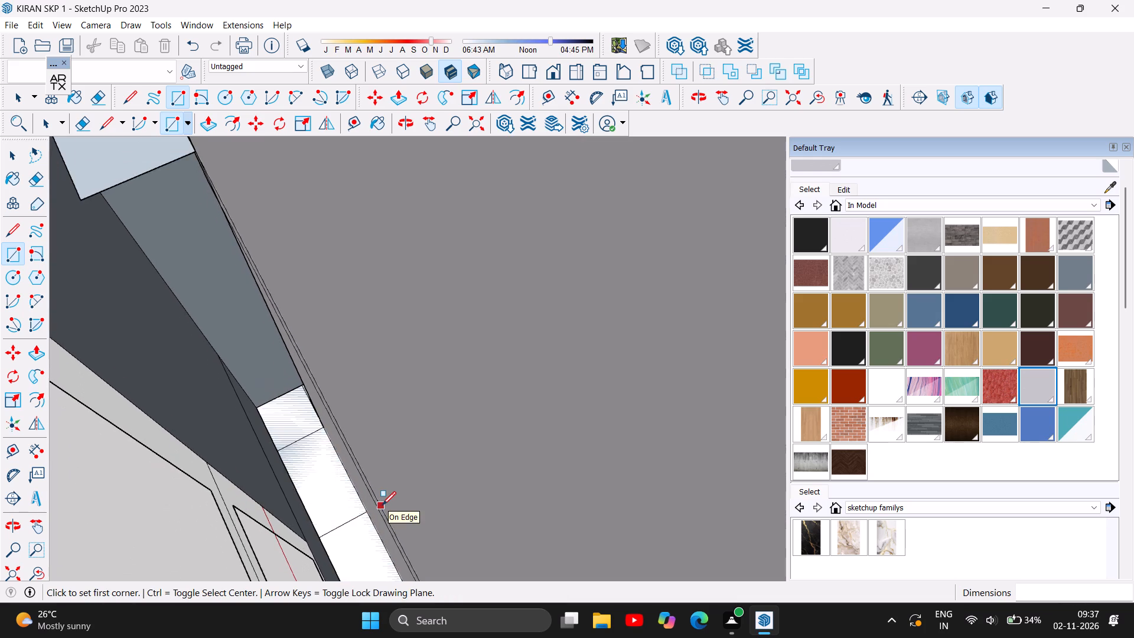
pyautogui.scroll(-2, 382, 505)
pyautogui.scroll(-2, 439, 486)
pyautogui.scroll(-2, 262, 448)
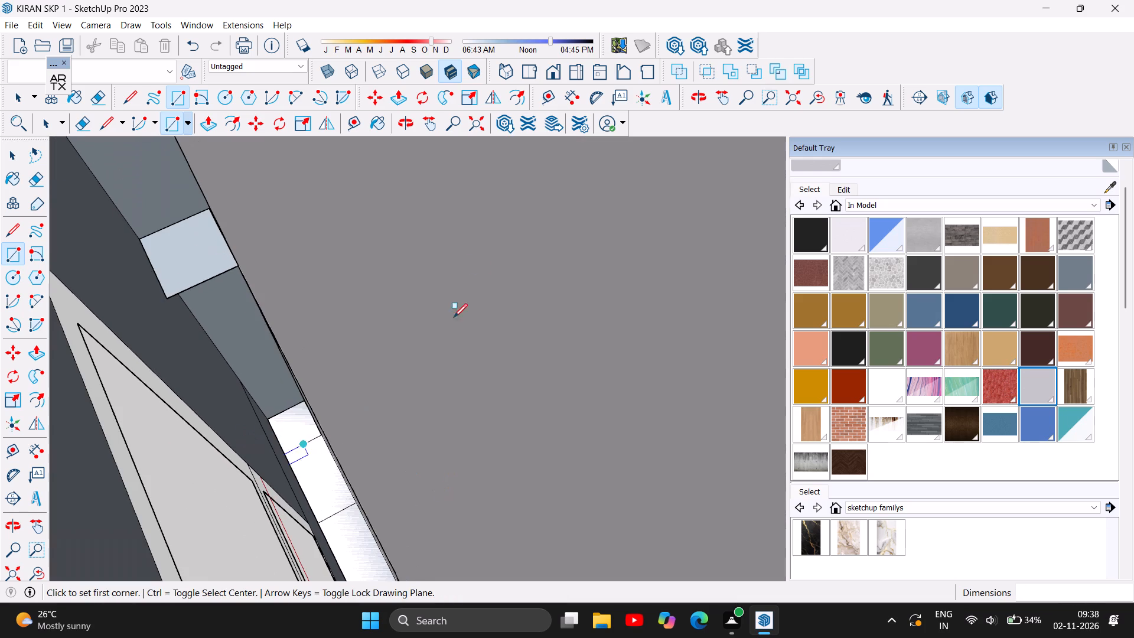
# Examine the tower's front windows from outside and the window wall and stair opening from the terrace side.
pyautogui.click(402, 125)
pyautogui.moveTo(344, 369); pyautogui.dragTo(473, 293)
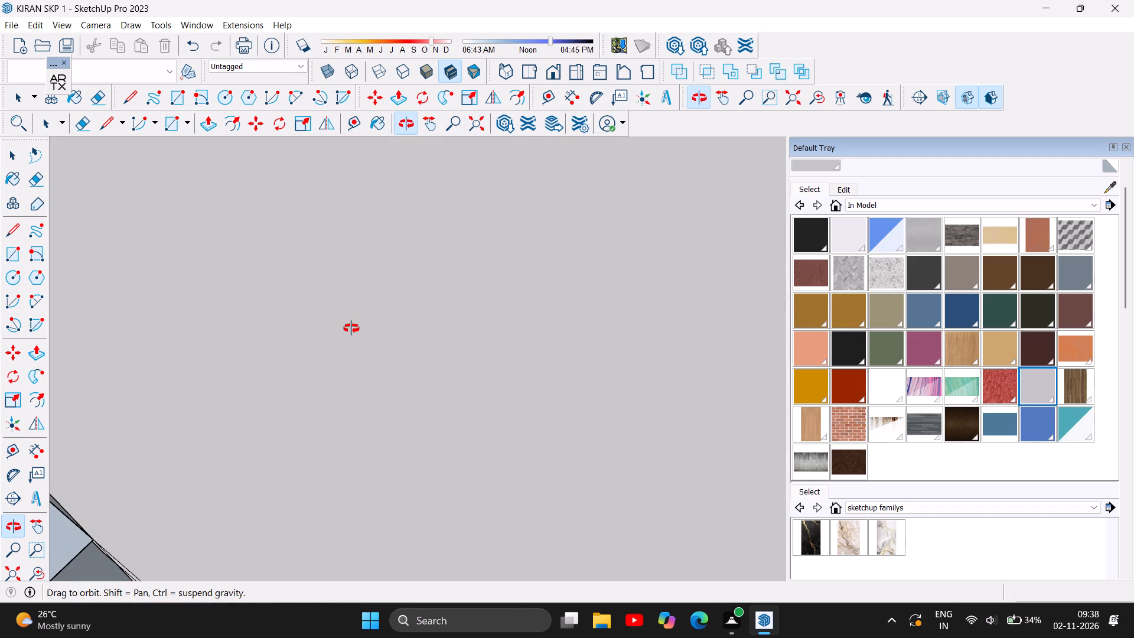
pyautogui.scroll(-12, 351, 328)
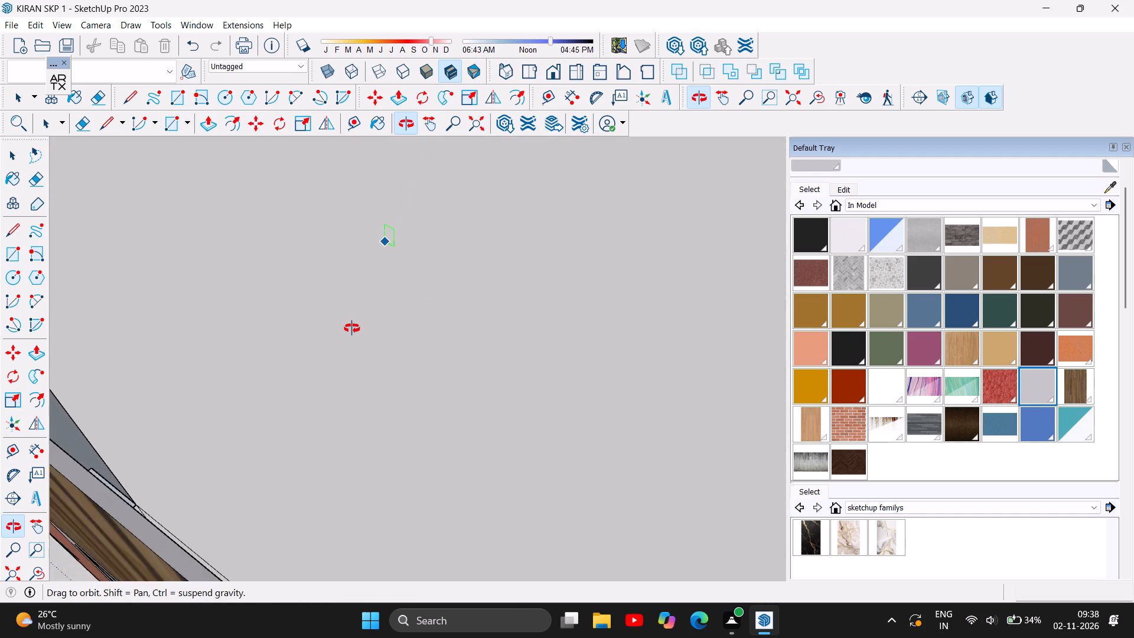
pyautogui.scroll(-3, 352, 328)
pyautogui.scroll(-3, 440, 336)
pyautogui.scroll(1, 440, 336)
pyautogui.scroll(-1, 440, 336)
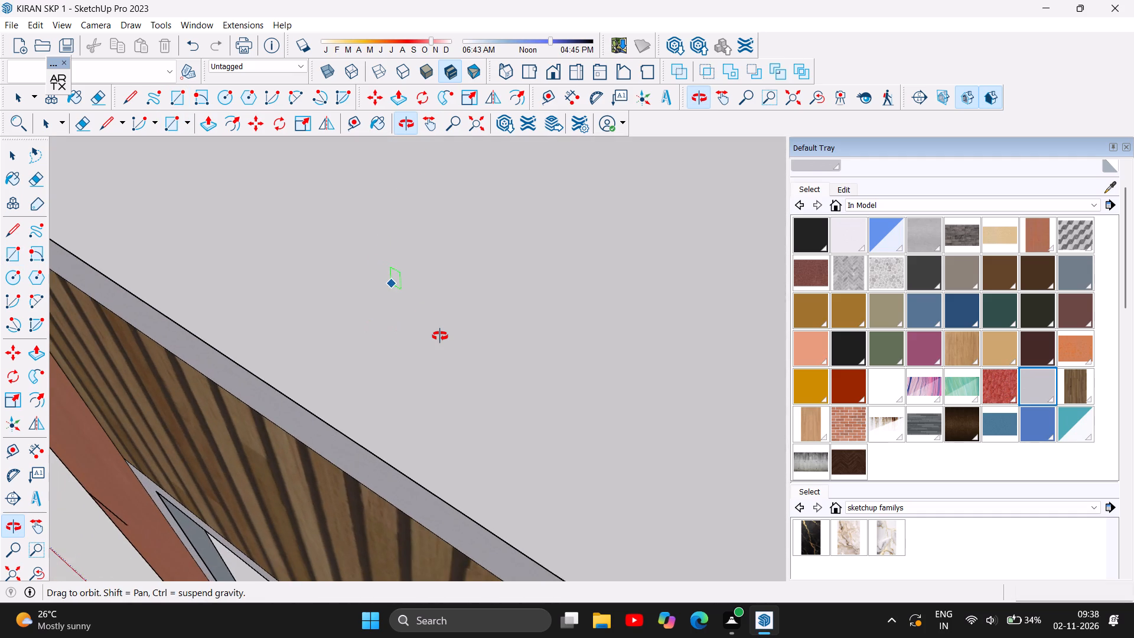
pyautogui.scroll(-3, 440, 336)
pyautogui.moveTo(247, 439); pyautogui.dragTo(308, 397)
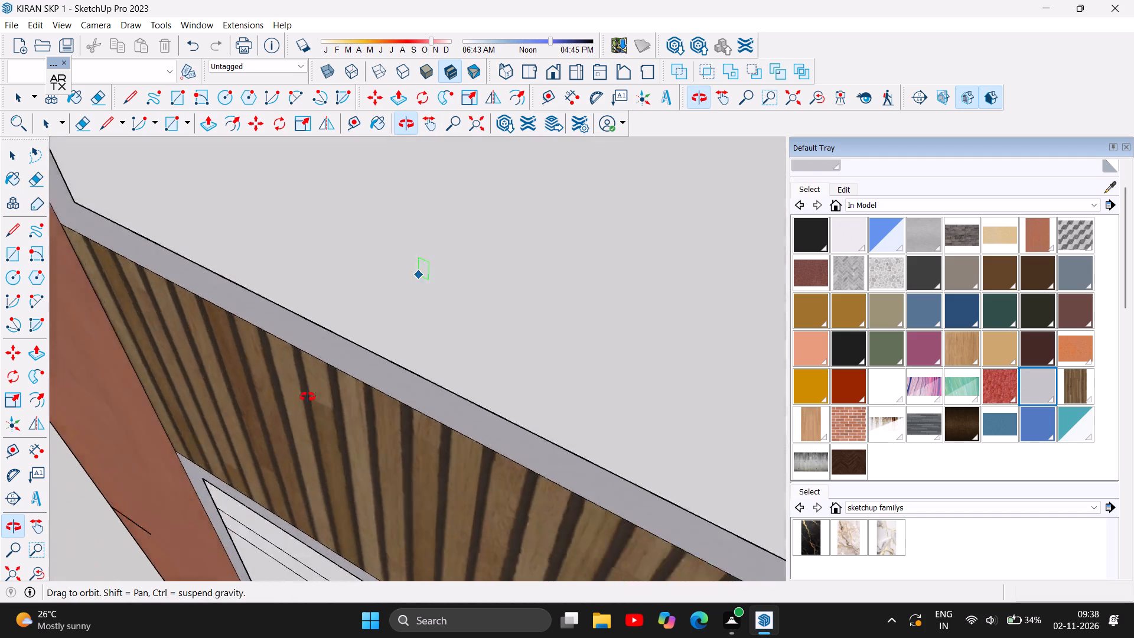
pyautogui.moveTo(308, 397); pyautogui.dragTo(425, 275)
pyautogui.scroll(-11, 425, 274)
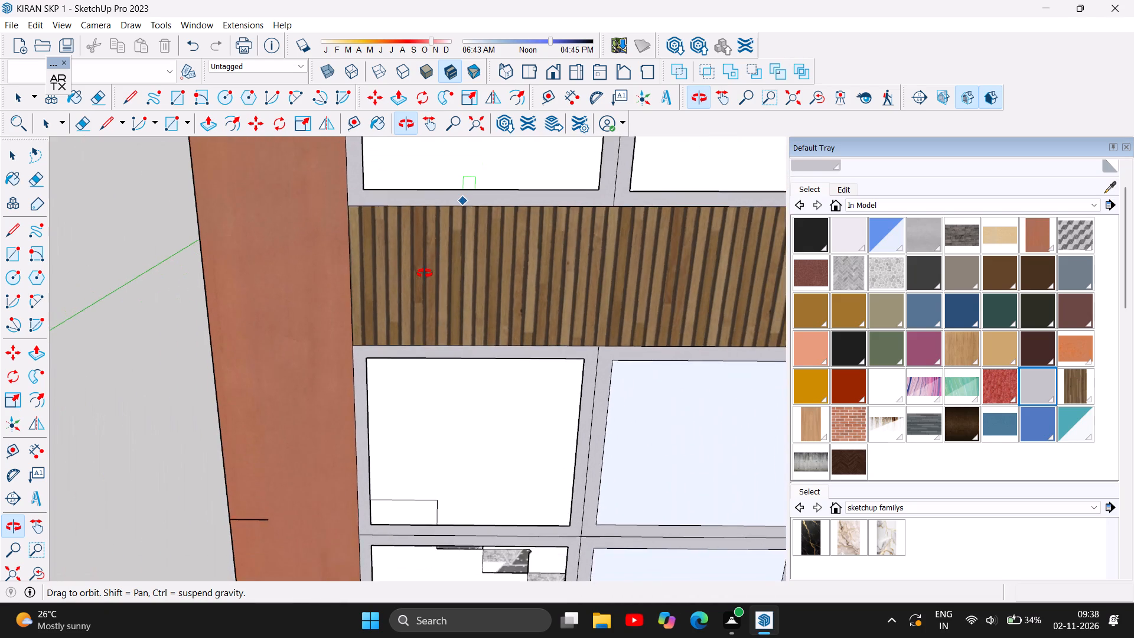
pyautogui.scroll(-12, 425, 274)
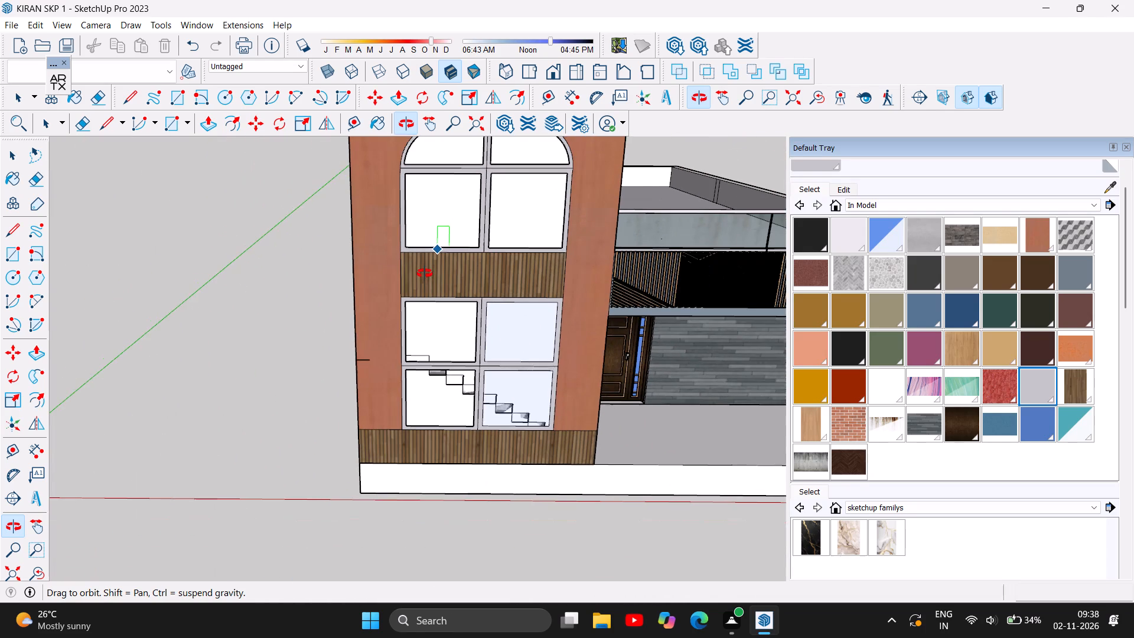
pyautogui.scroll(4, 464, 405)
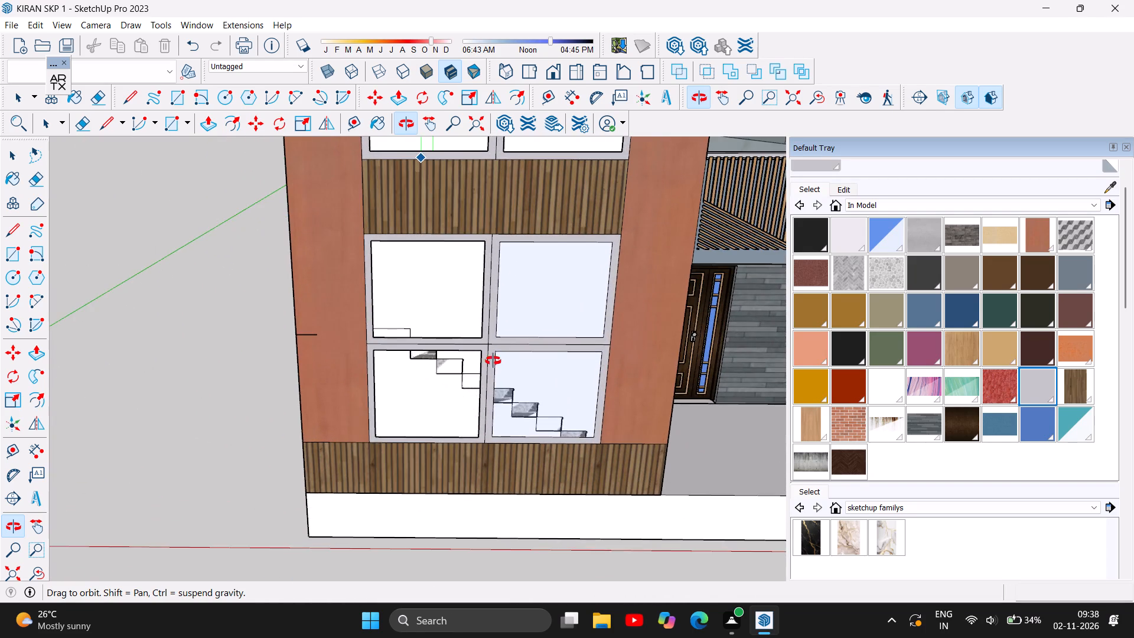
pyautogui.moveTo(493, 361); pyautogui.dragTo(0, 499)
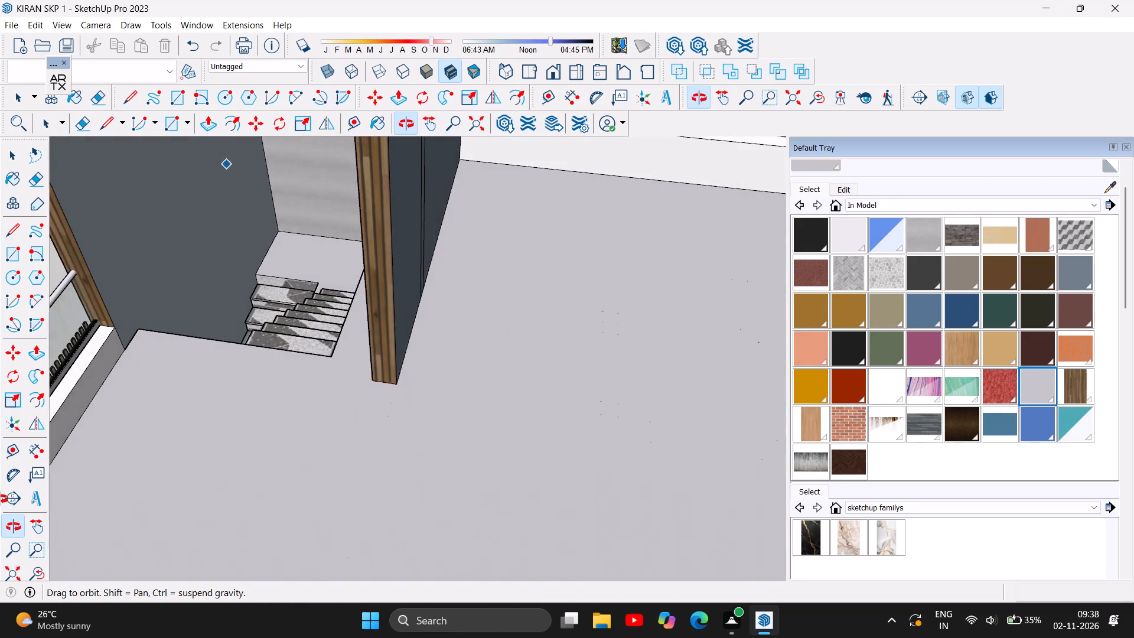
pyautogui.moveTo(0, 499); pyautogui.dragTo(61, 507)
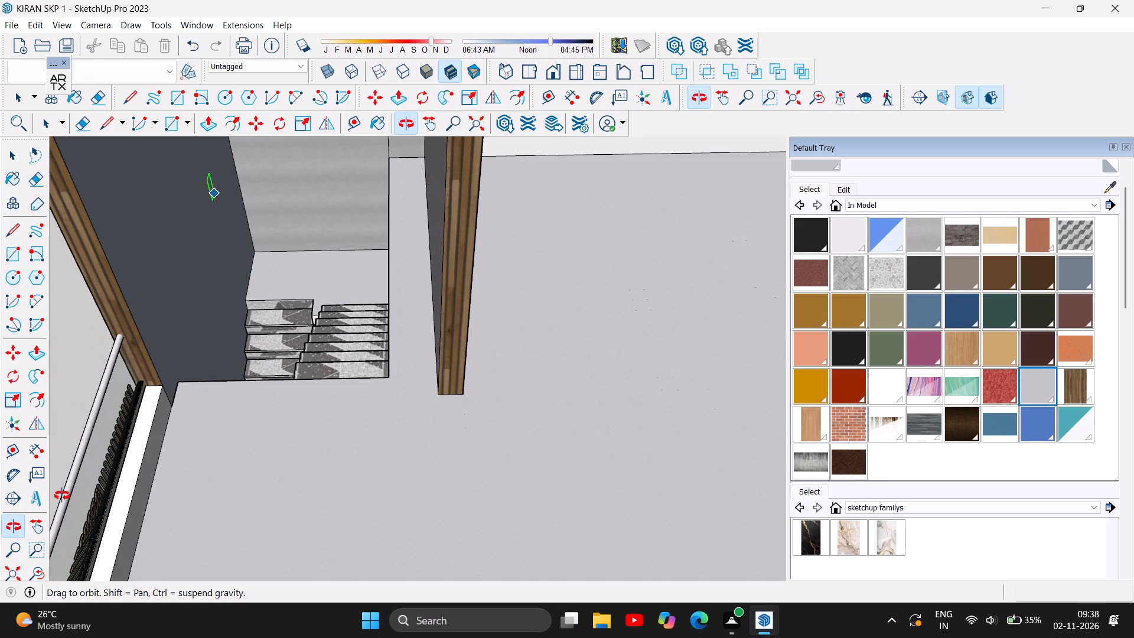
# Undo the last drawn geometry covering the inside of the tower's window wall beside the stairs.
pyautogui.hotkey('ctrl', 'z')
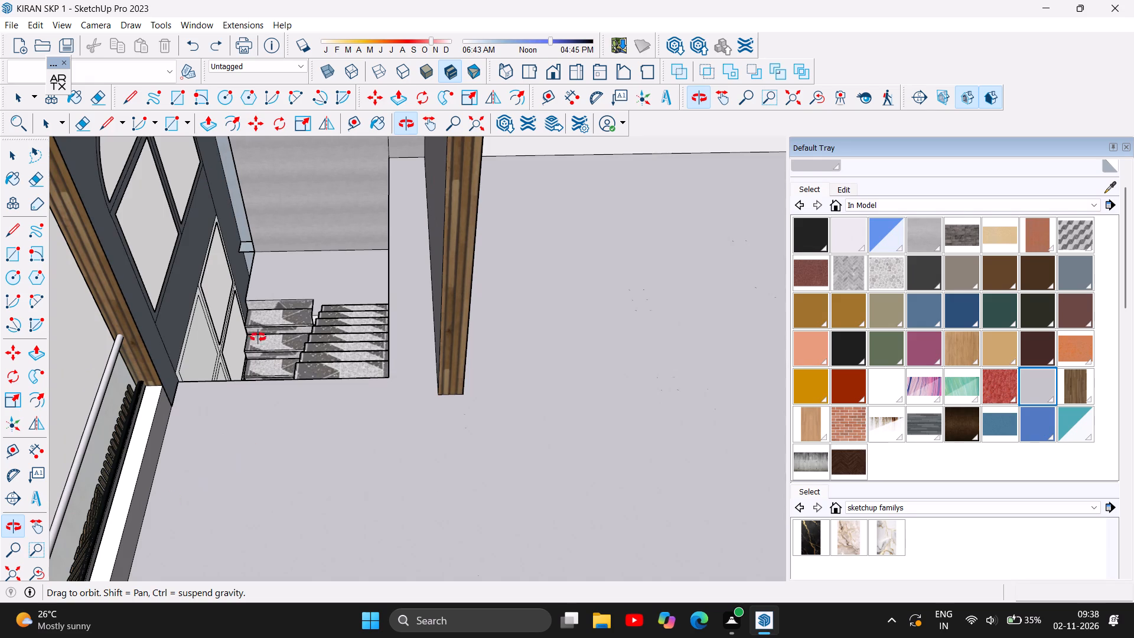
# Draw a 9" line across the upper end of the strip between window wall and grey stair wall, with a short vertical line up from its end.
pyautogui.moveTo(230, 327); pyautogui.dragTo(277, 272)
pyautogui.doubleClick(250, 220)
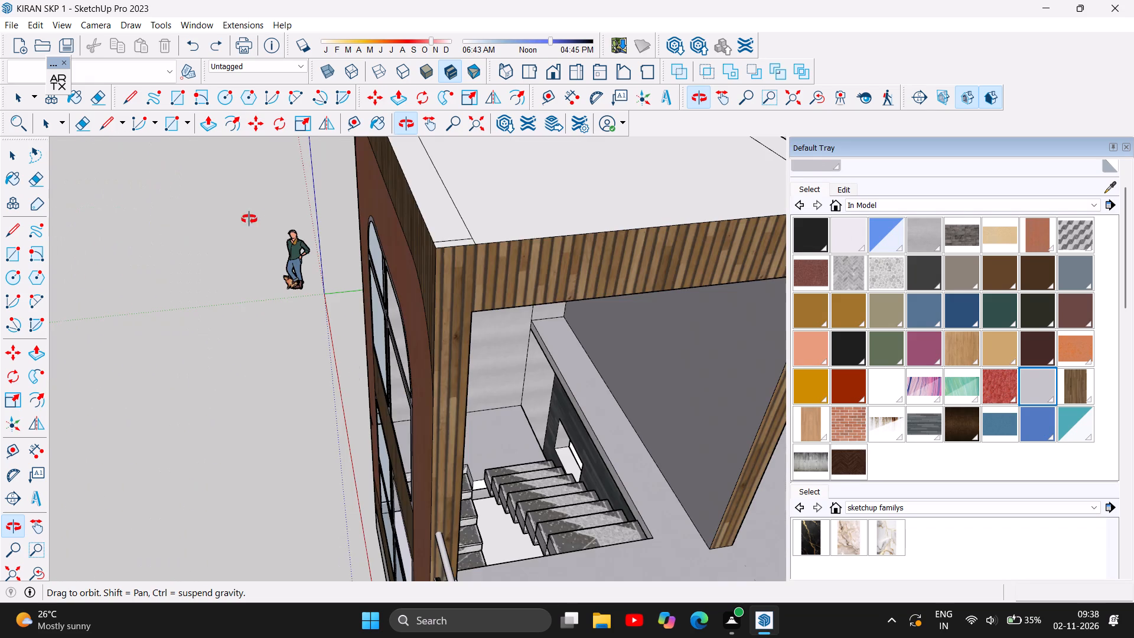
pyautogui.moveTo(488, 429); pyautogui.dragTo(315, 300)
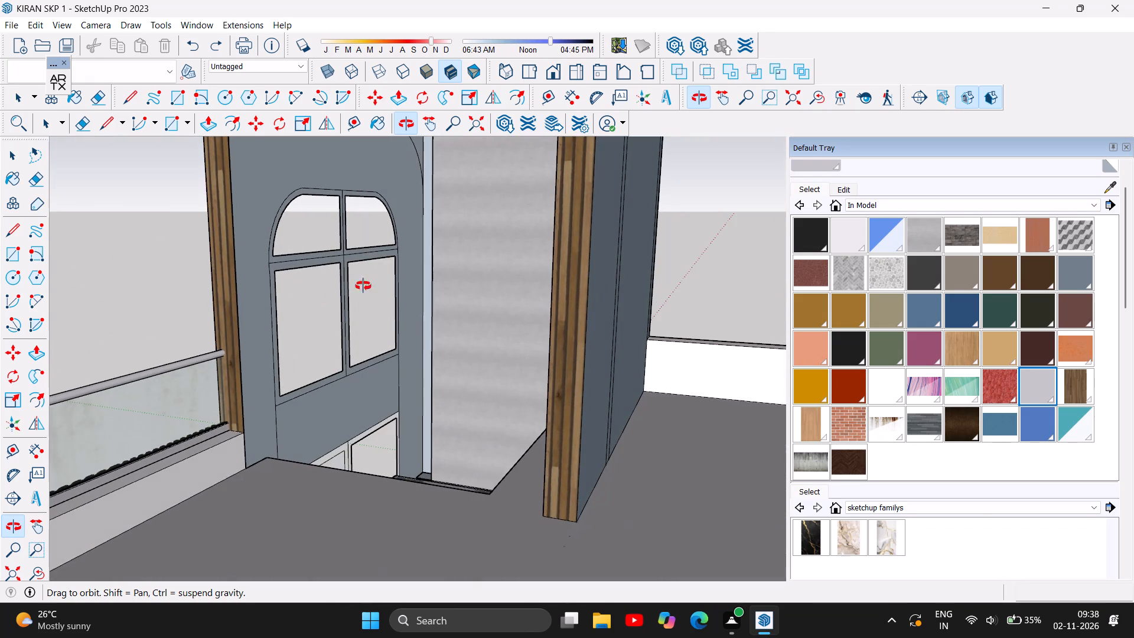
pyautogui.scroll(-3, 462, 269)
pyautogui.moveTo(428, 206); pyautogui.dragTo(438, 181)
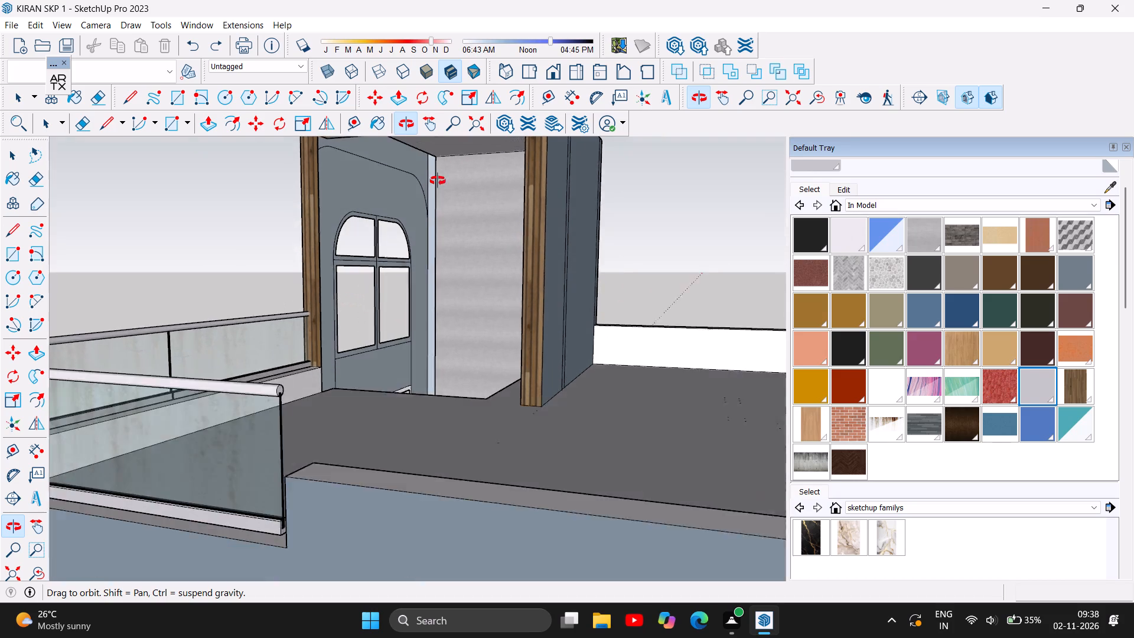
pyautogui.moveTo(438, 181); pyautogui.dragTo(474, 190)
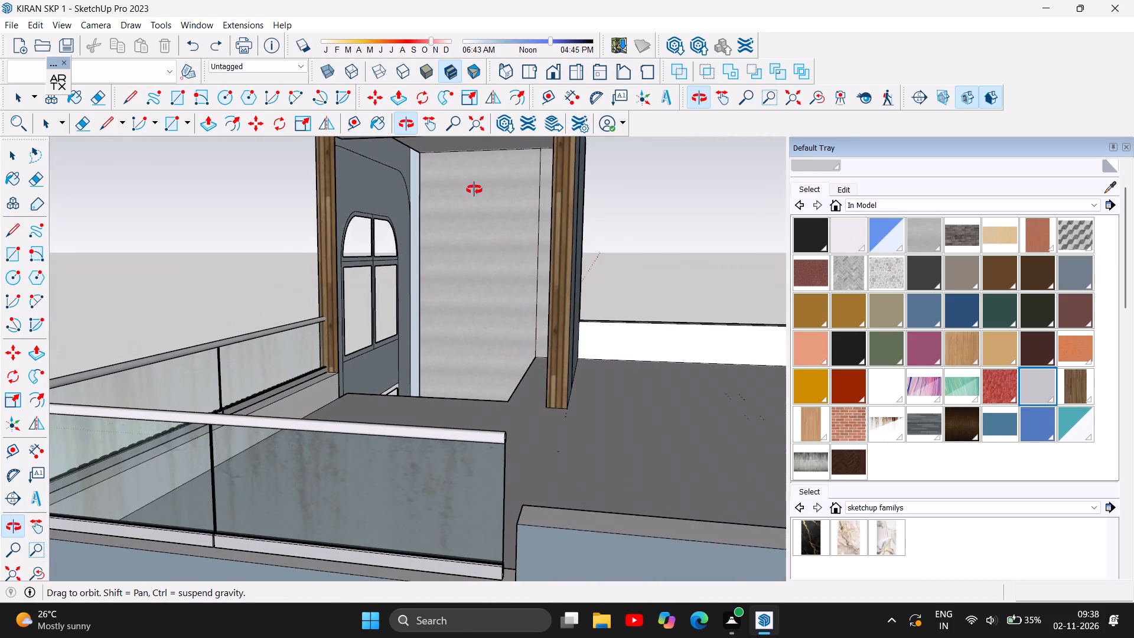
pyautogui.moveTo(474, 190); pyautogui.dragTo(487, 188)
pyautogui.scroll(5, 405, 162)
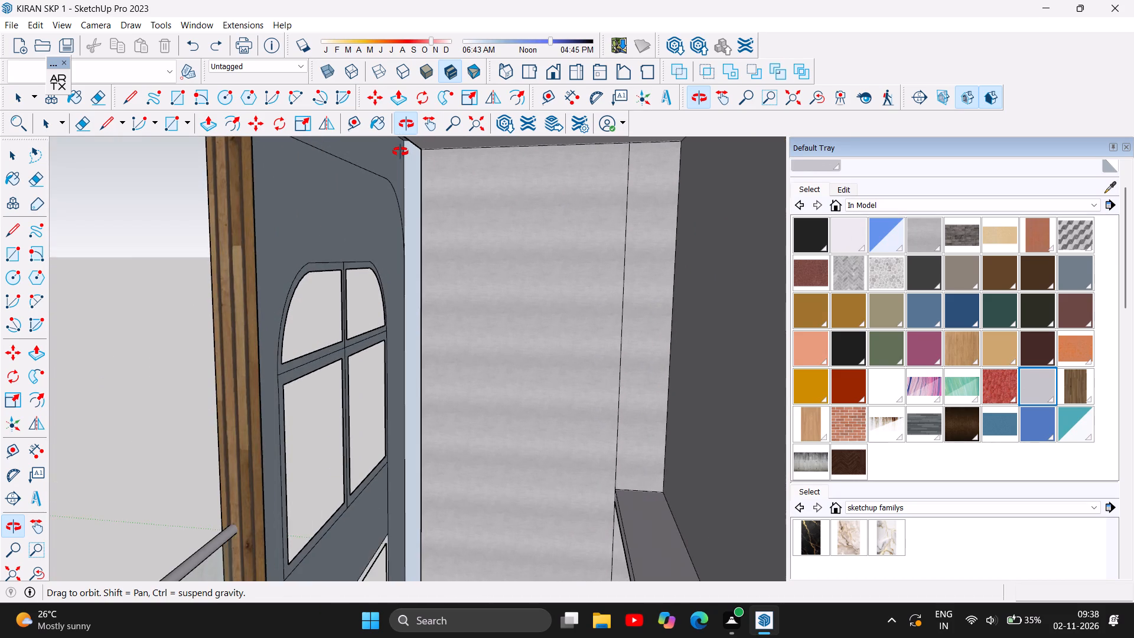
pyautogui.scroll(2, 400, 152)
pyautogui.moveTo(432, 188); pyautogui.dragTo(467, 162)
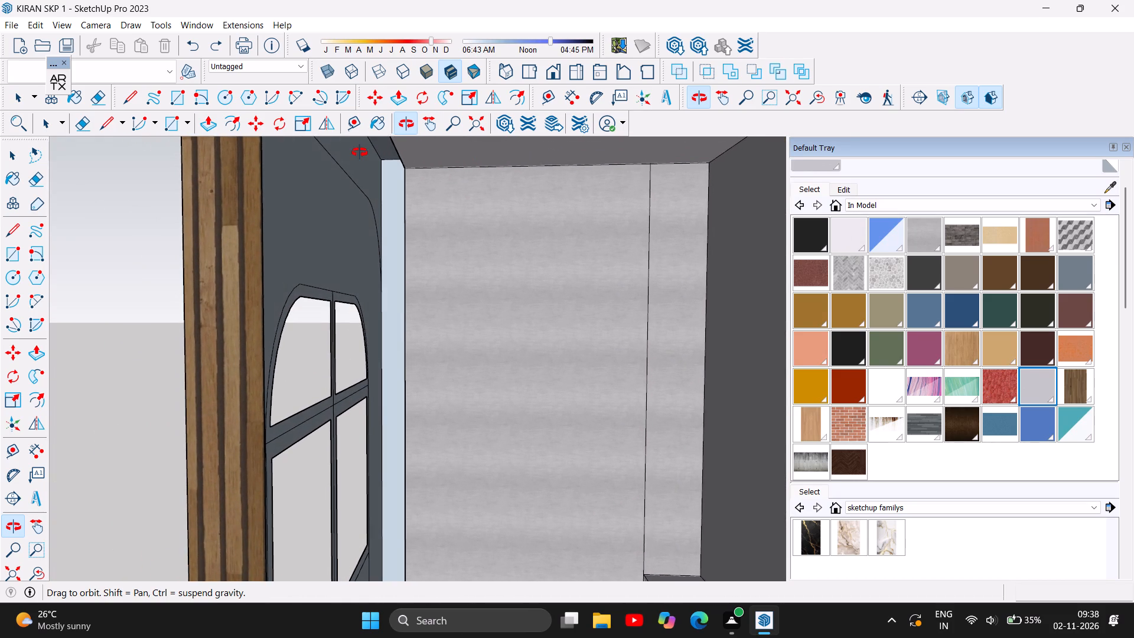
pyautogui.scroll(6, 382, 149)
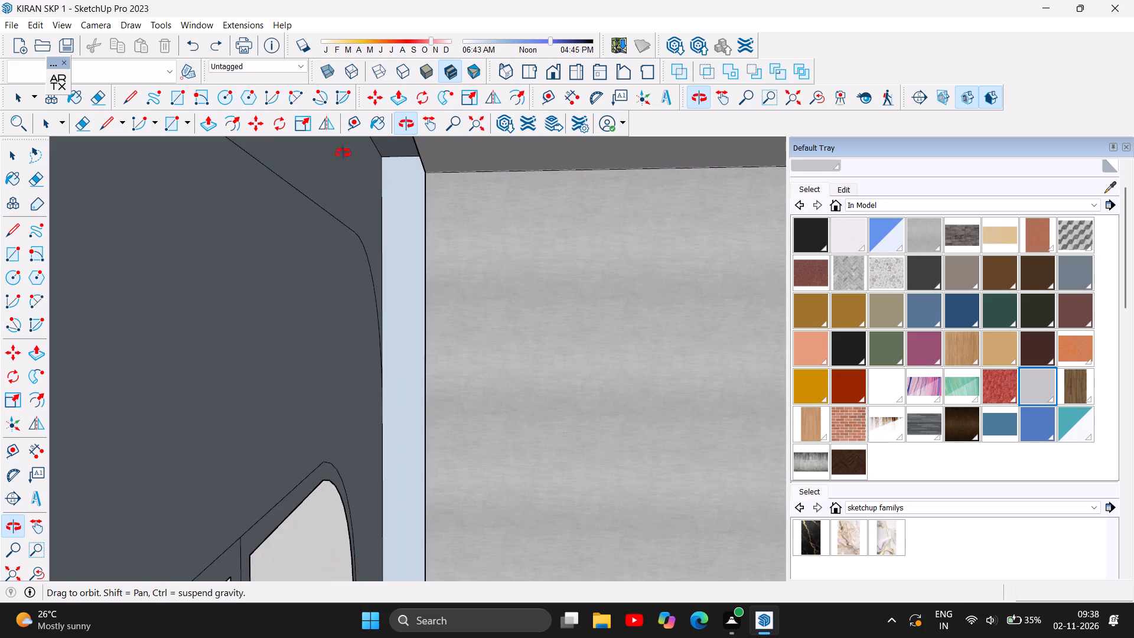
pyautogui.click(132, 92)
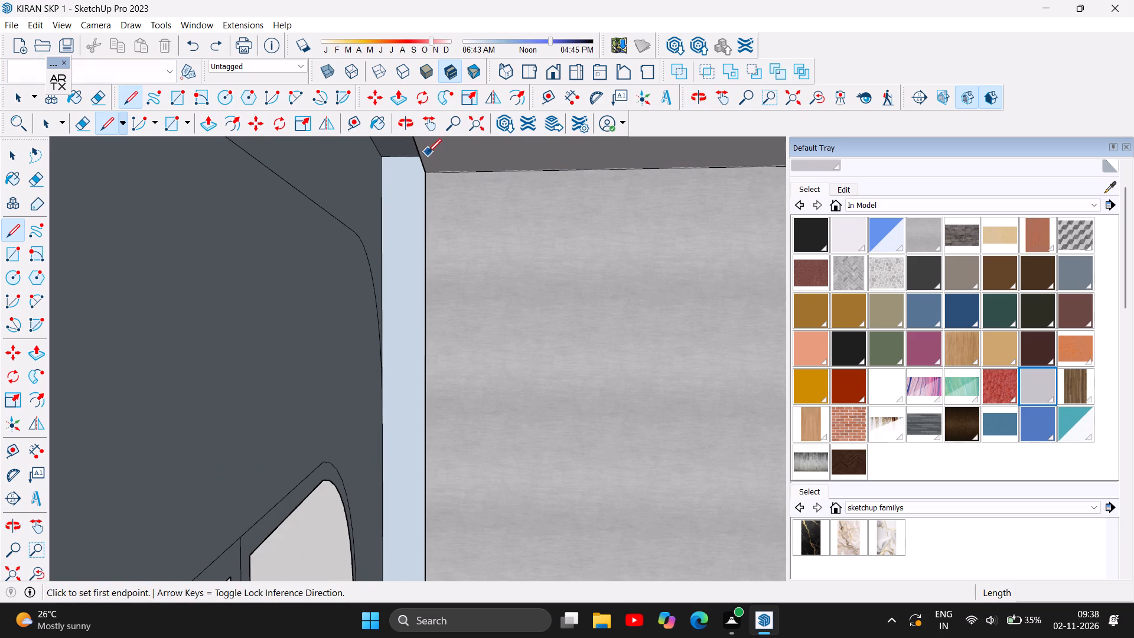
pyautogui.click(429, 167)
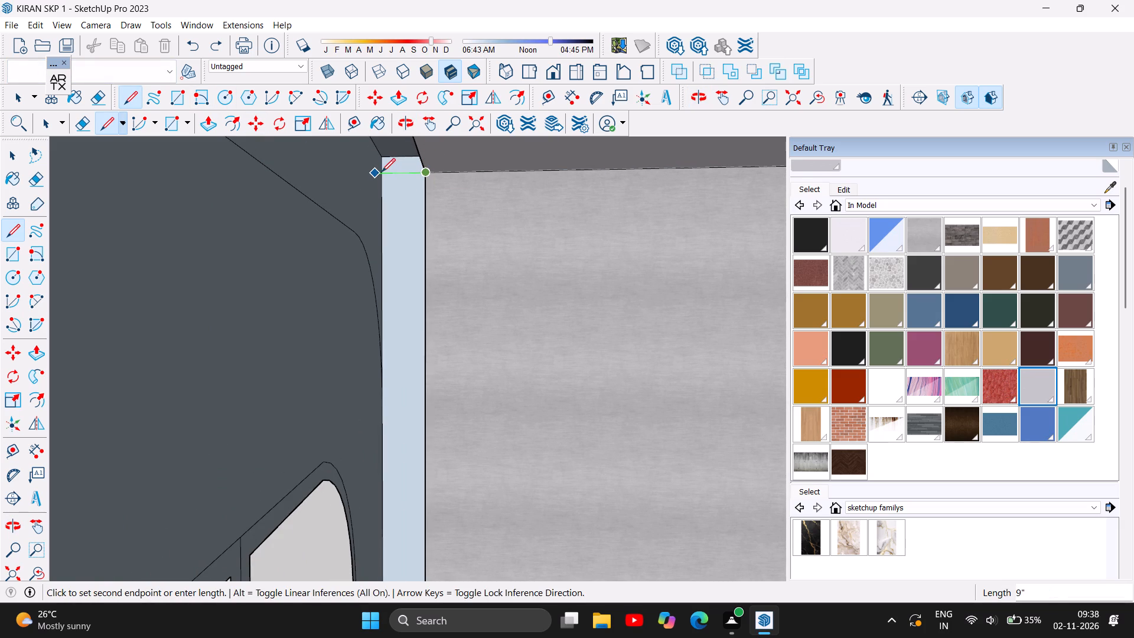
pyautogui.scroll(6, 393, 172)
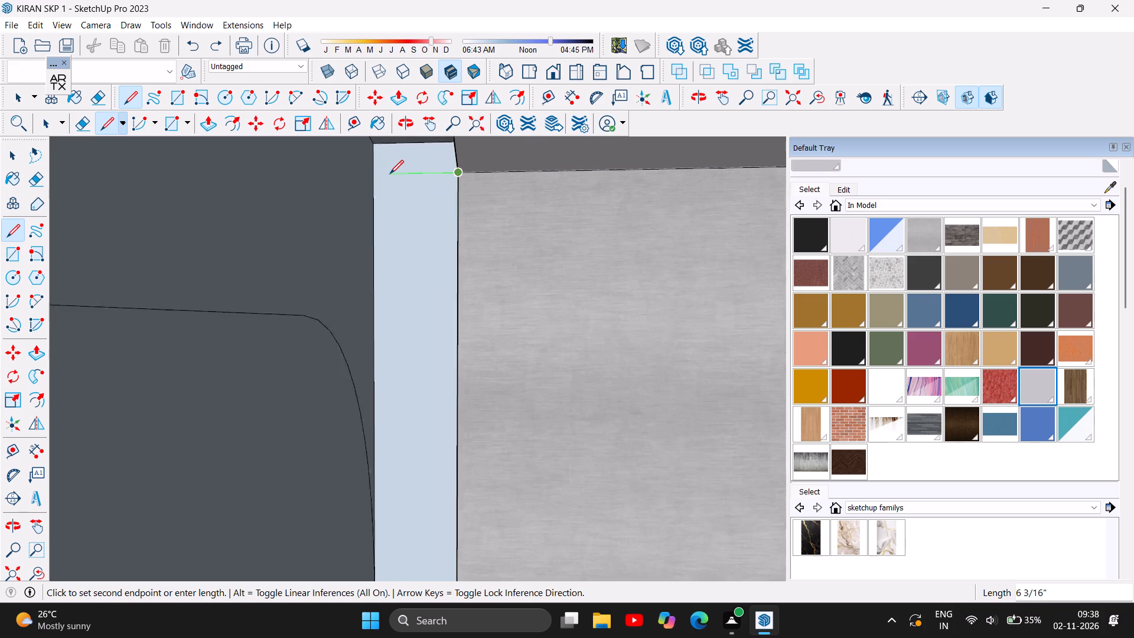
pyautogui.scroll(1, 390, 174)
pyautogui.click(354, 174)
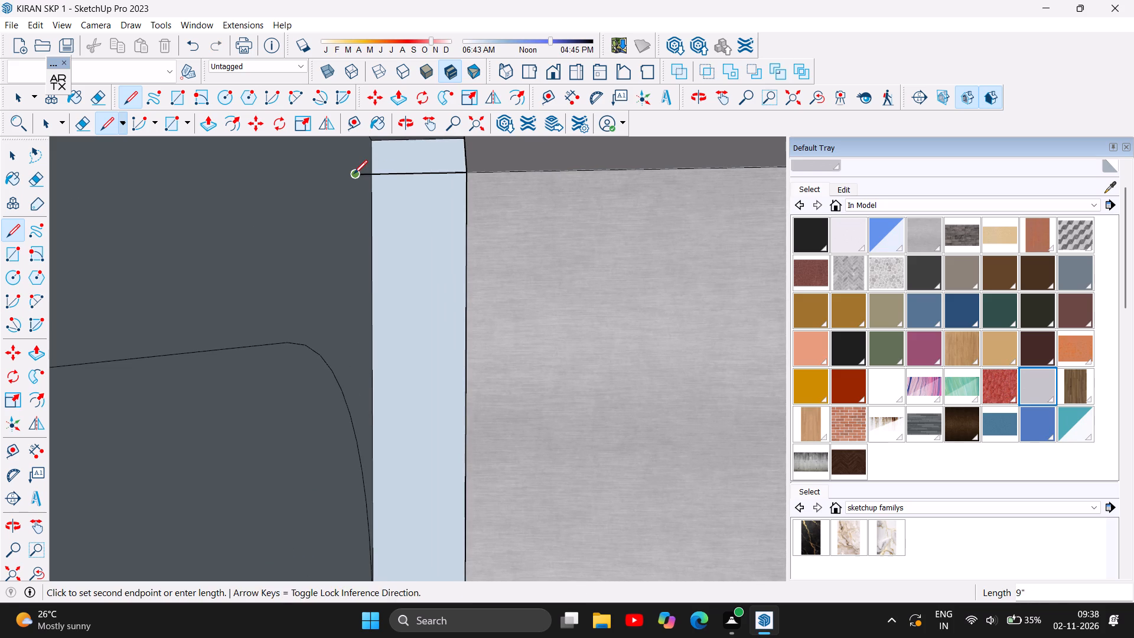
pyautogui.scroll(-4, 366, 258)
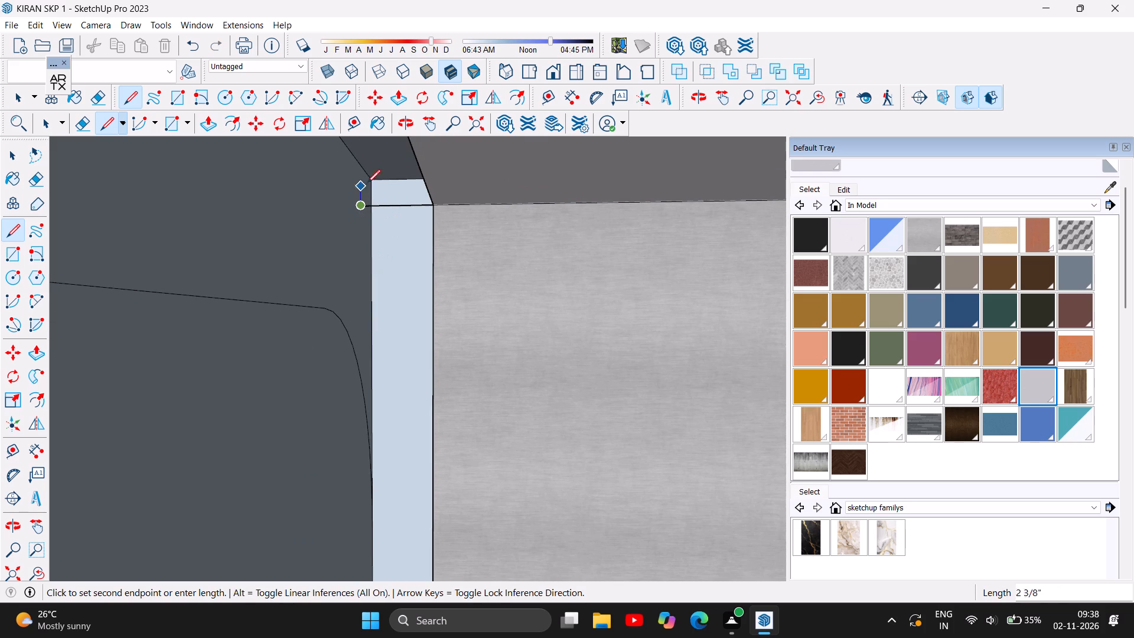
pyautogui.click(358, 162)
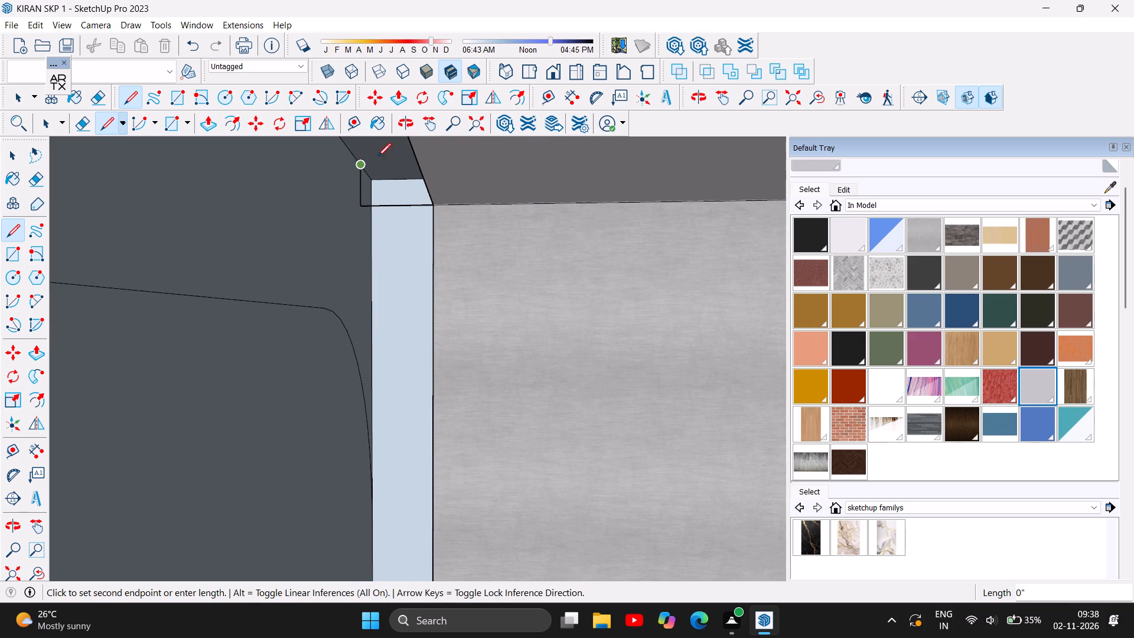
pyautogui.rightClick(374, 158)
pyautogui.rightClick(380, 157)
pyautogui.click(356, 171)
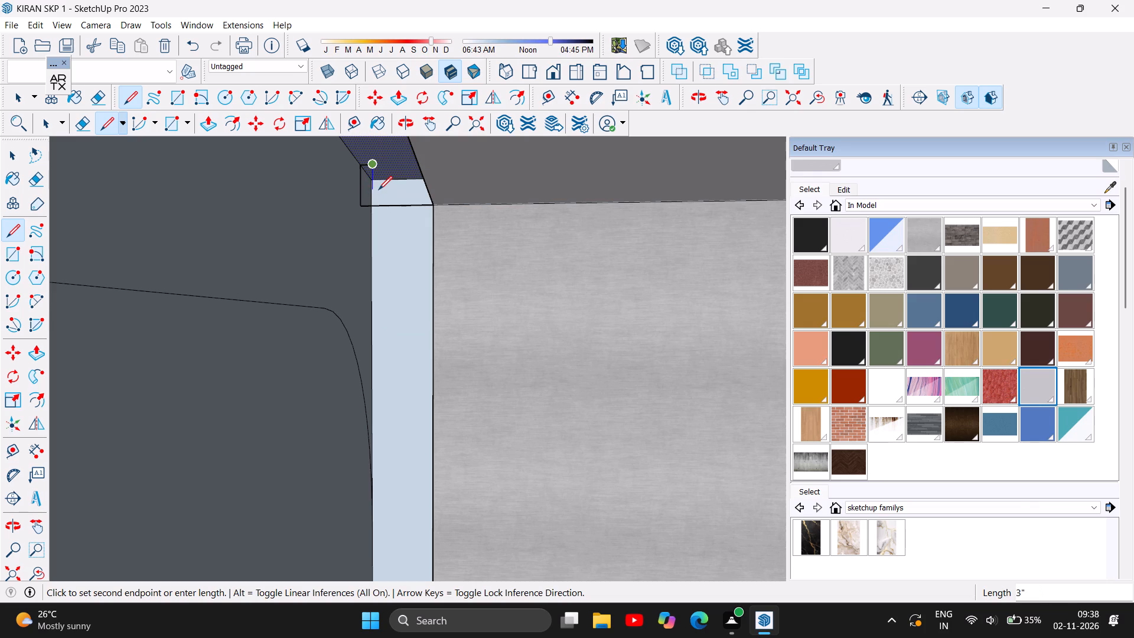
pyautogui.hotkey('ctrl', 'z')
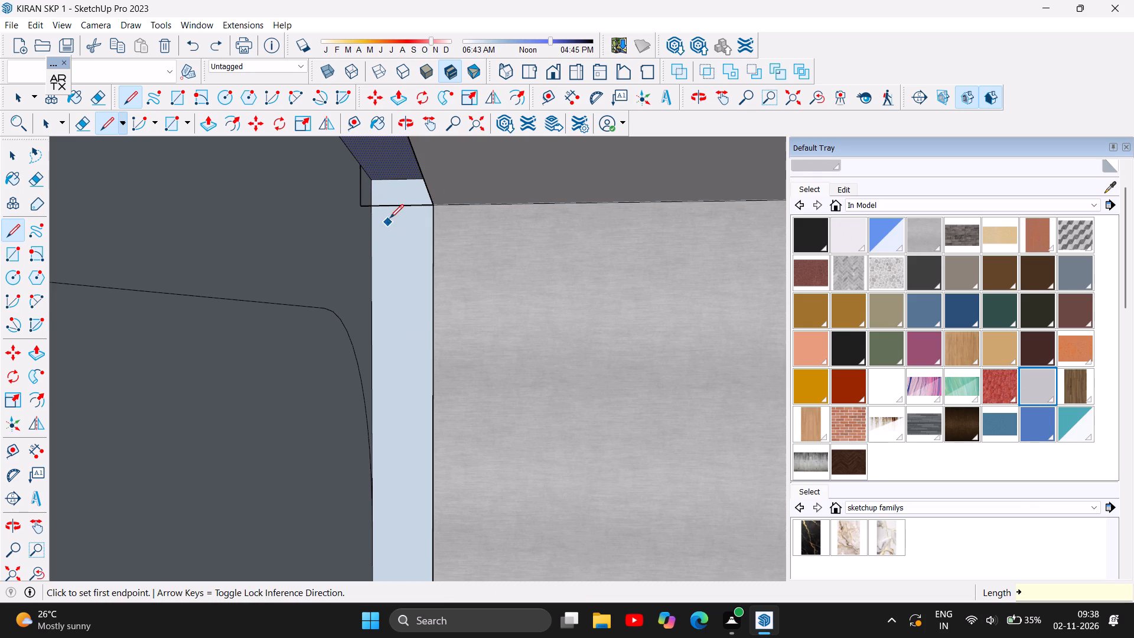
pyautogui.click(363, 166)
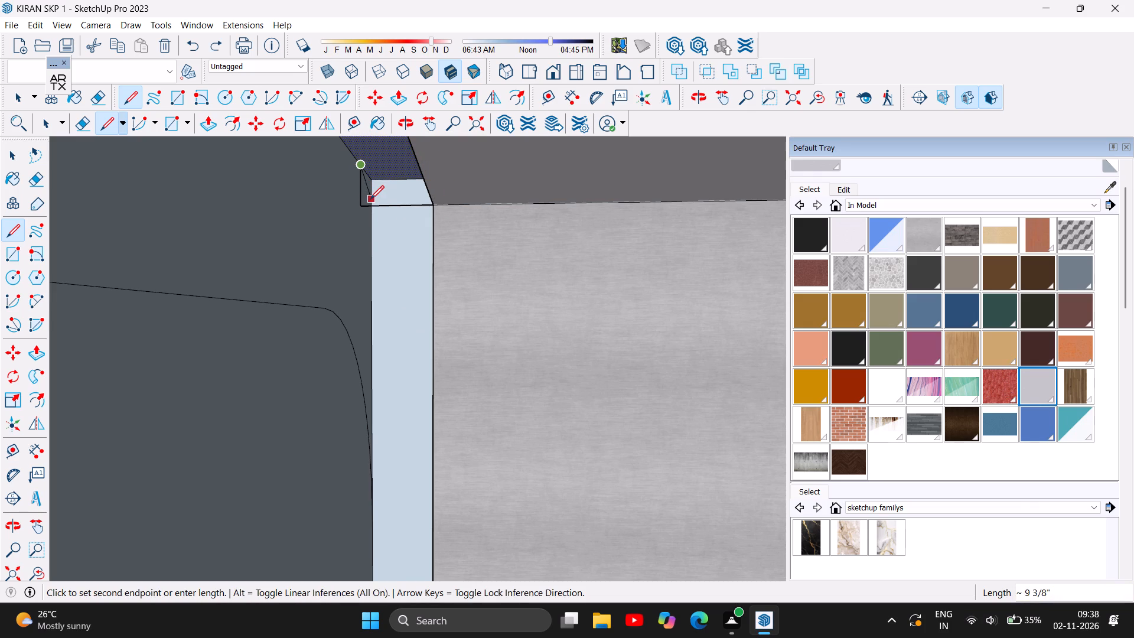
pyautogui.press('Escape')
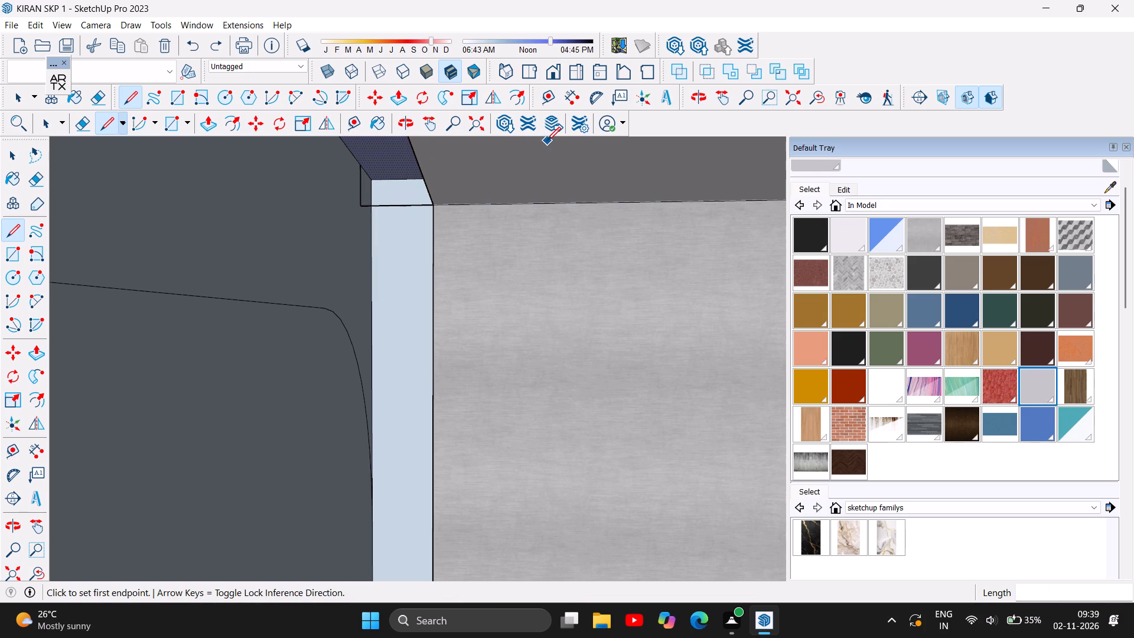
# Draw a 9" line from the top of the short vertical line to the strip's opposite edge near the ceiling.
pyautogui.click(403, 119)
pyautogui.moveTo(313, 204); pyautogui.dragTo(314, 204)
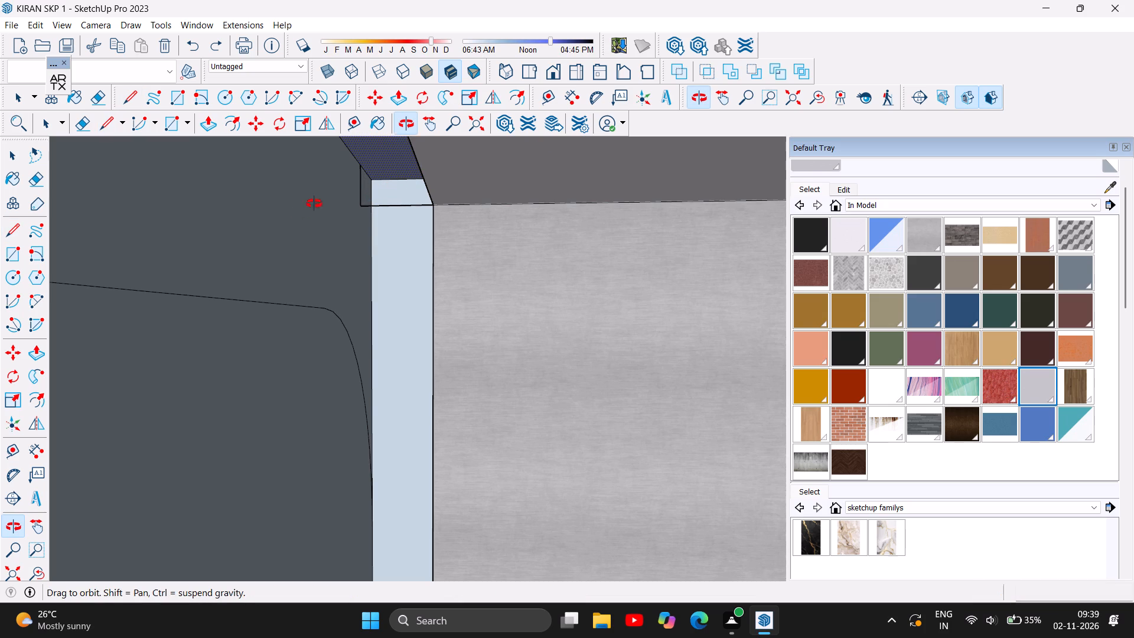
pyautogui.moveTo(314, 204); pyautogui.dragTo(336, 246)
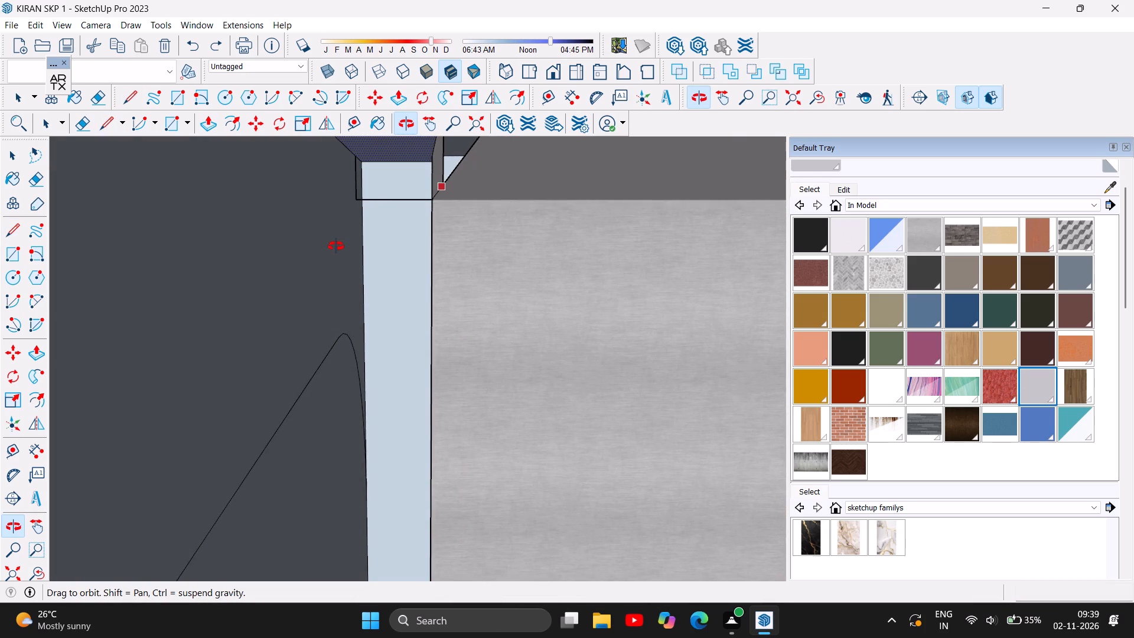
pyautogui.moveTo(336, 246); pyautogui.dragTo(341, 266)
pyautogui.scroll(2, 367, 168)
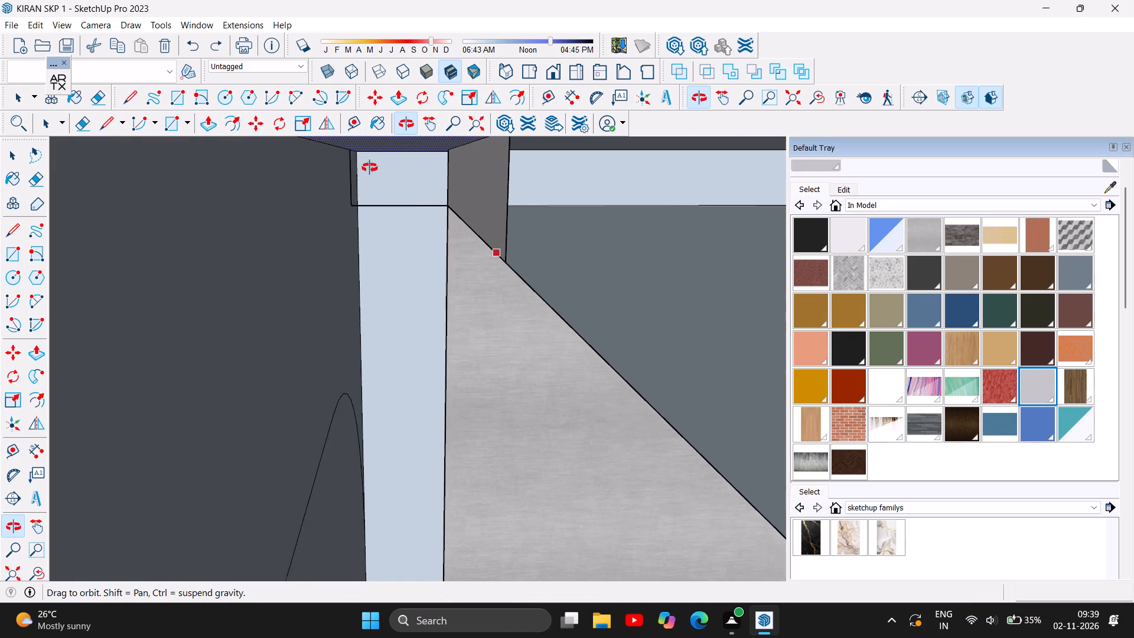
pyautogui.scroll(3, 370, 168)
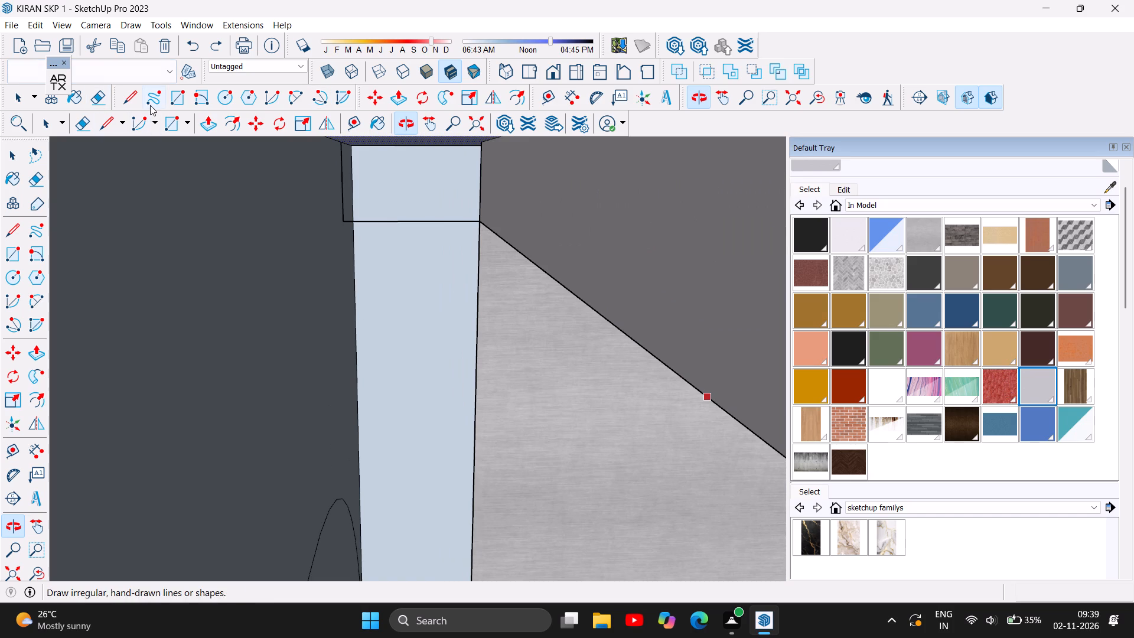
pyautogui.click(136, 101)
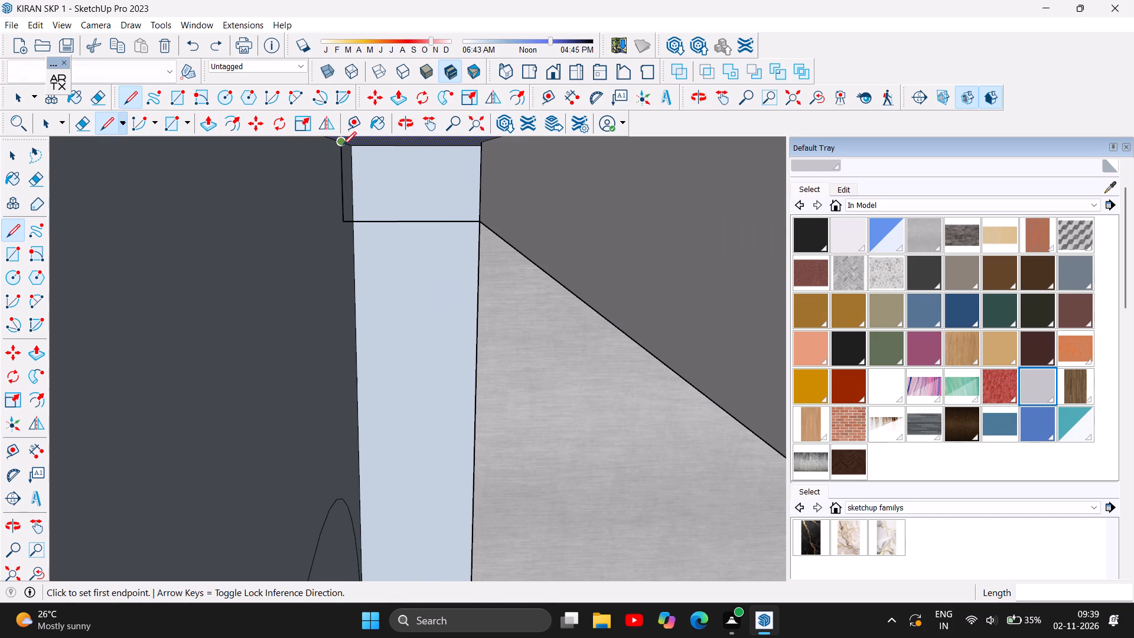
pyautogui.click(343, 145)
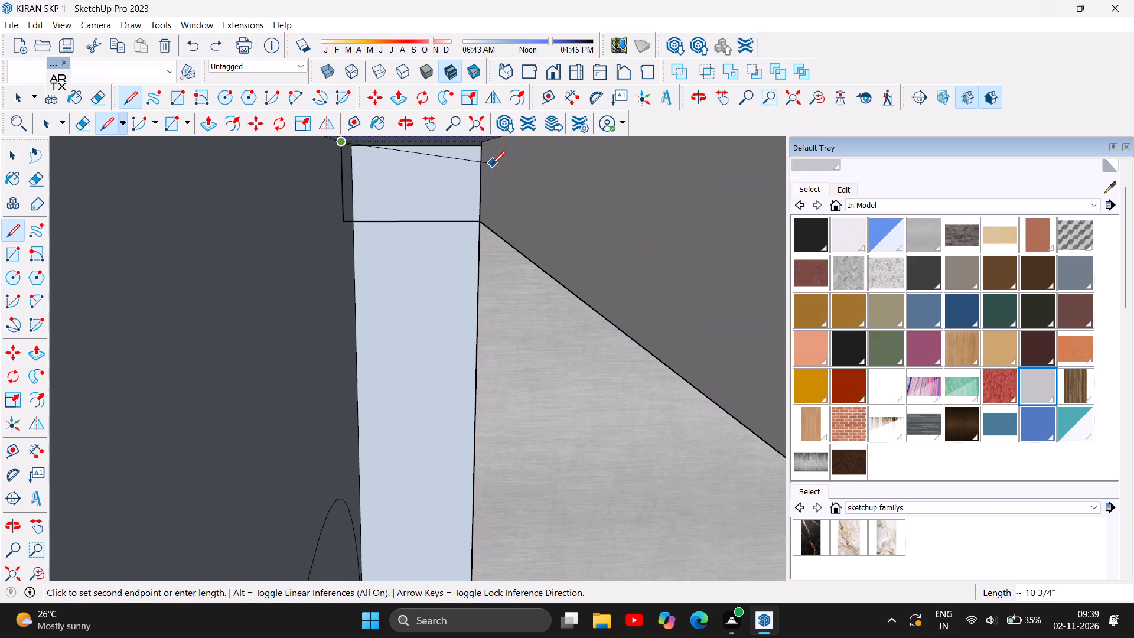
pyautogui.scroll(-2, 490, 167)
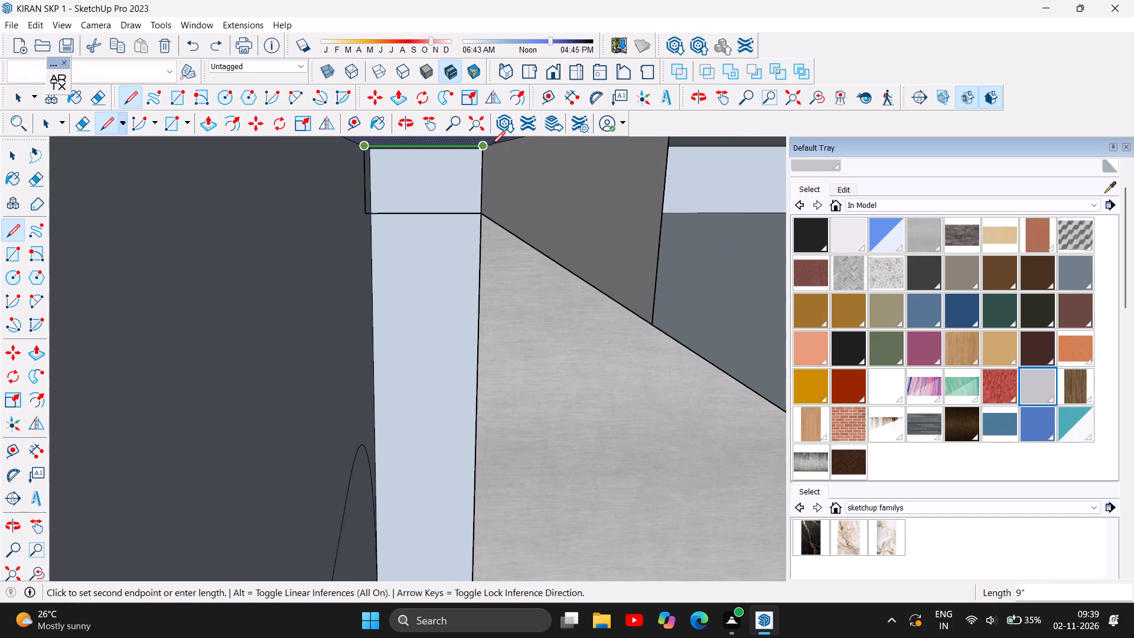
pyautogui.click(484, 145)
# Examine the upper end of the strip between the window wall and the grey stair wall, near the ceiling.
pyautogui.scroll(-3, 425, 262)
pyautogui.scroll(1, 425, 262)
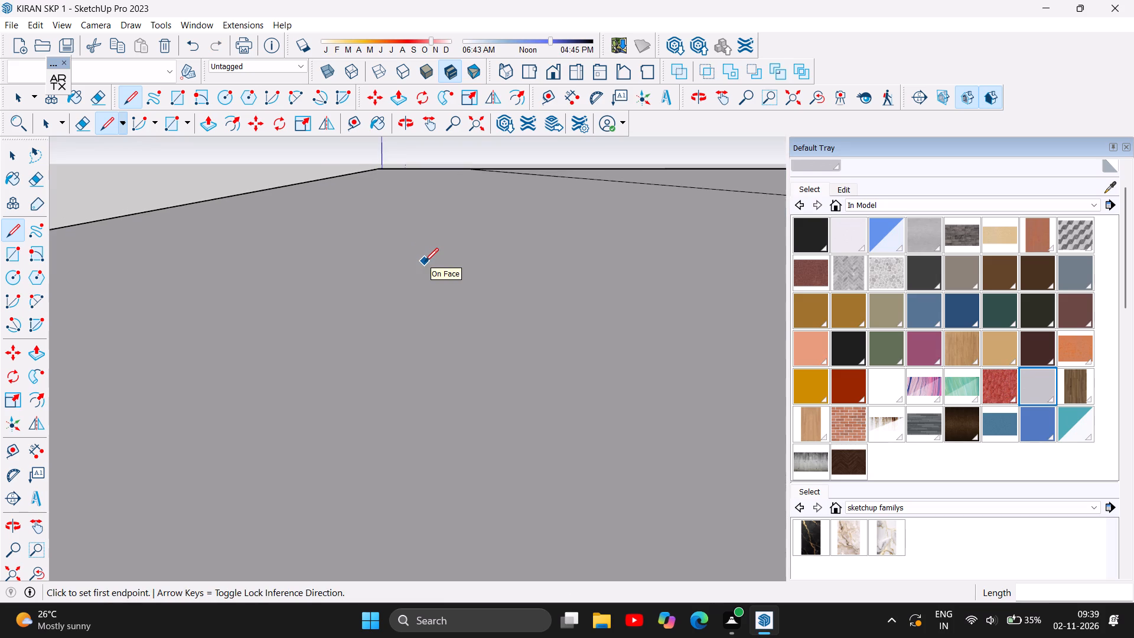
pyautogui.scroll(4, 425, 262)
pyautogui.scroll(3, 440, 319)
pyautogui.scroll(-1, 440, 319)
pyautogui.scroll(1, 479, 398)
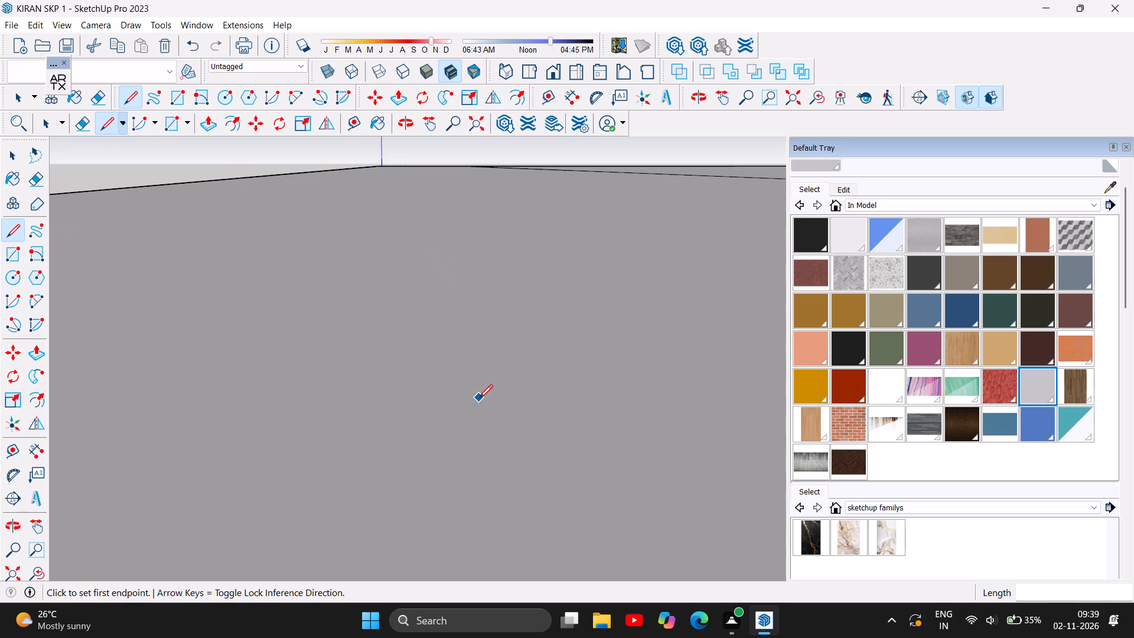
pyautogui.scroll(8, 496, 467)
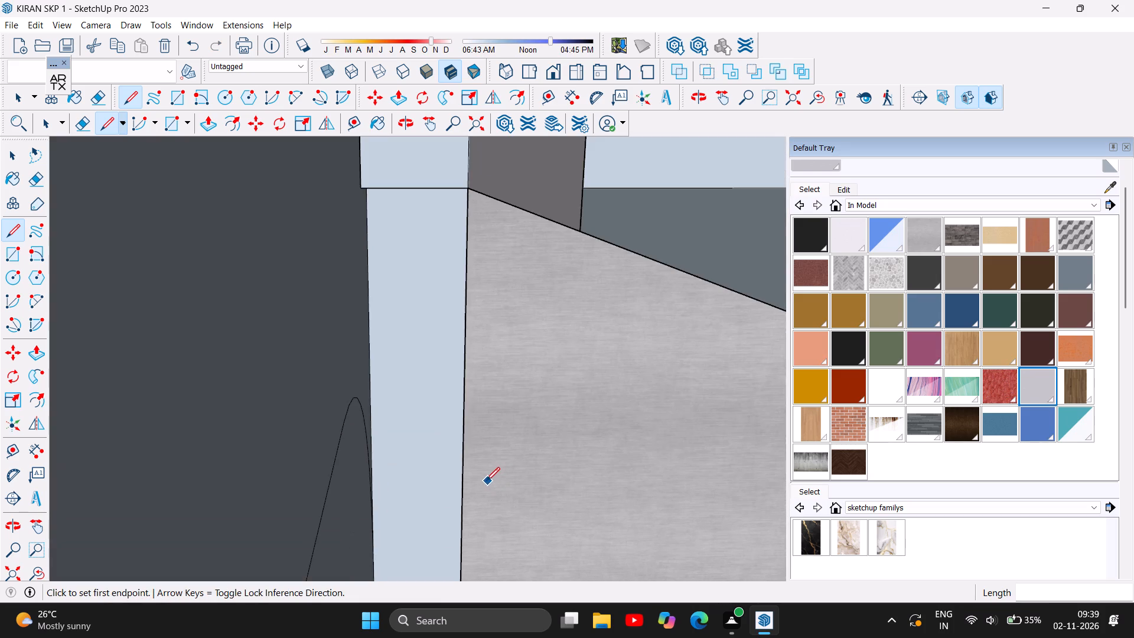
pyautogui.scroll(1, 482, 477)
pyautogui.scroll(-1, 395, 312)
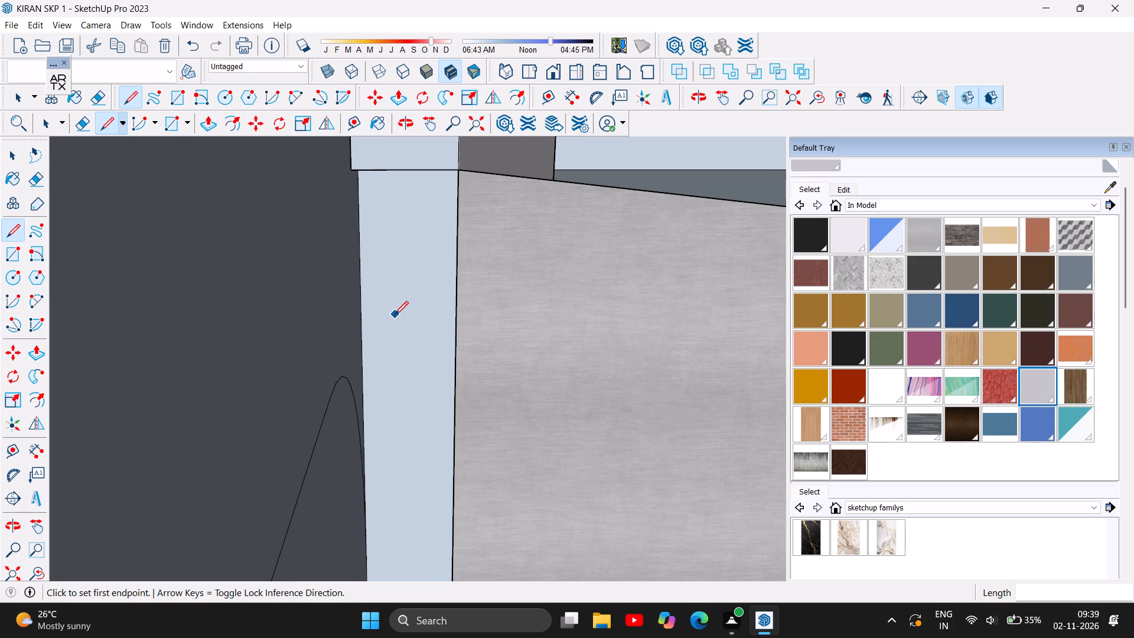
pyautogui.scroll(-1, 395, 315)
# Examine the tower's wood-slatted upper corner and roof edge from outside, and the inner side of the arched window wall beside the stairs.
pyautogui.click(417, 123)
pyautogui.moveTo(518, 251); pyautogui.dragTo(507, 254)
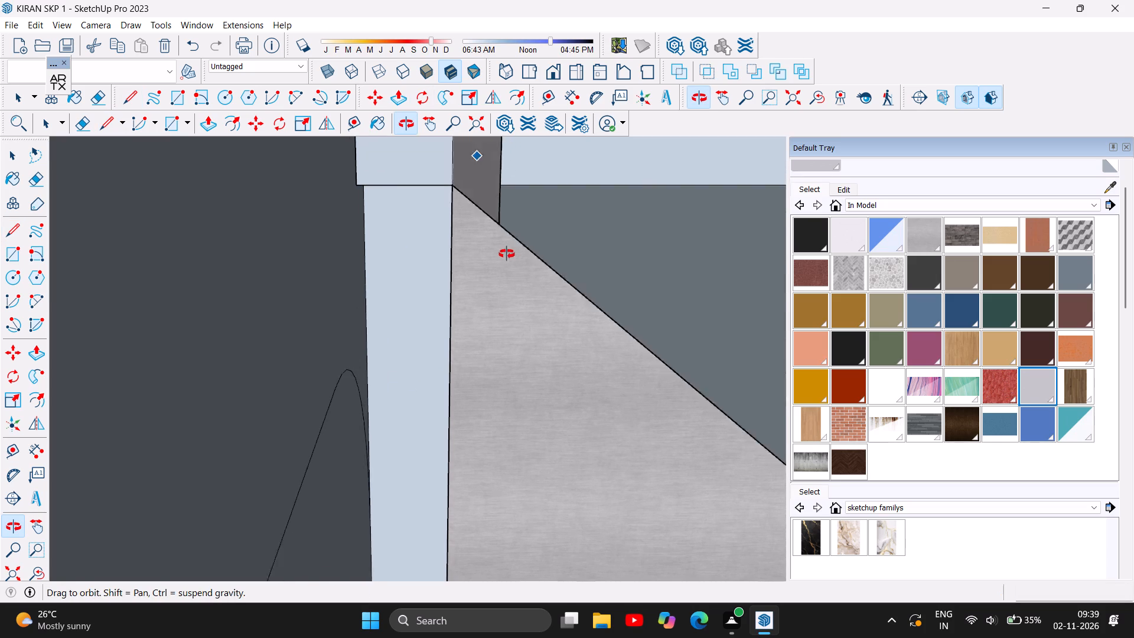
pyautogui.moveTo(507, 254); pyautogui.dragTo(637, 208)
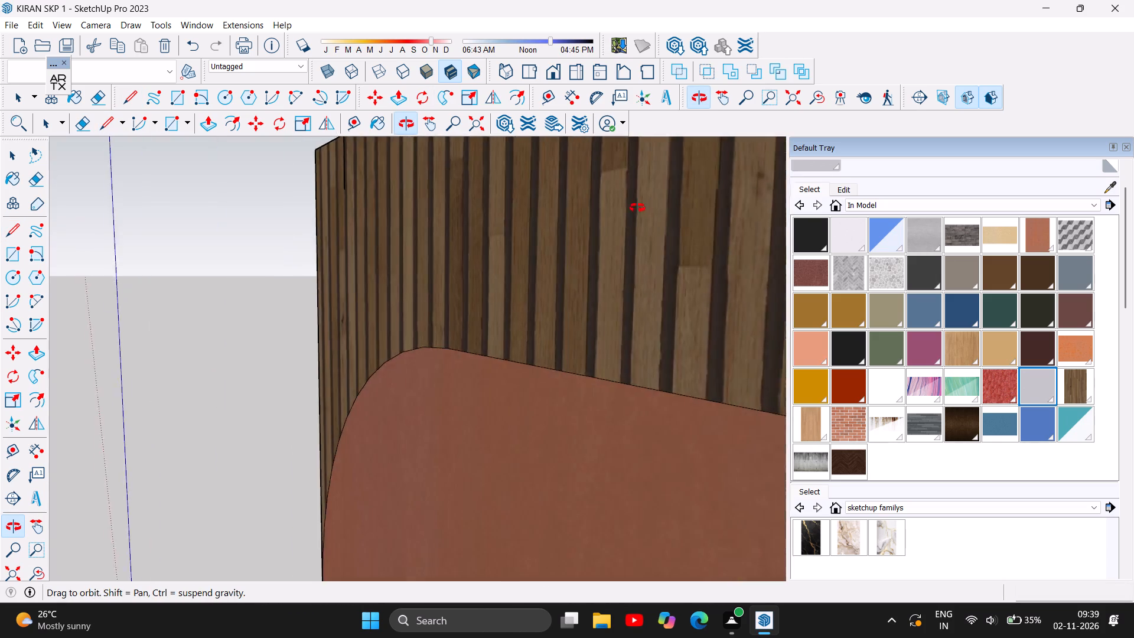
pyautogui.moveTo(637, 208); pyautogui.dragTo(349, 312)
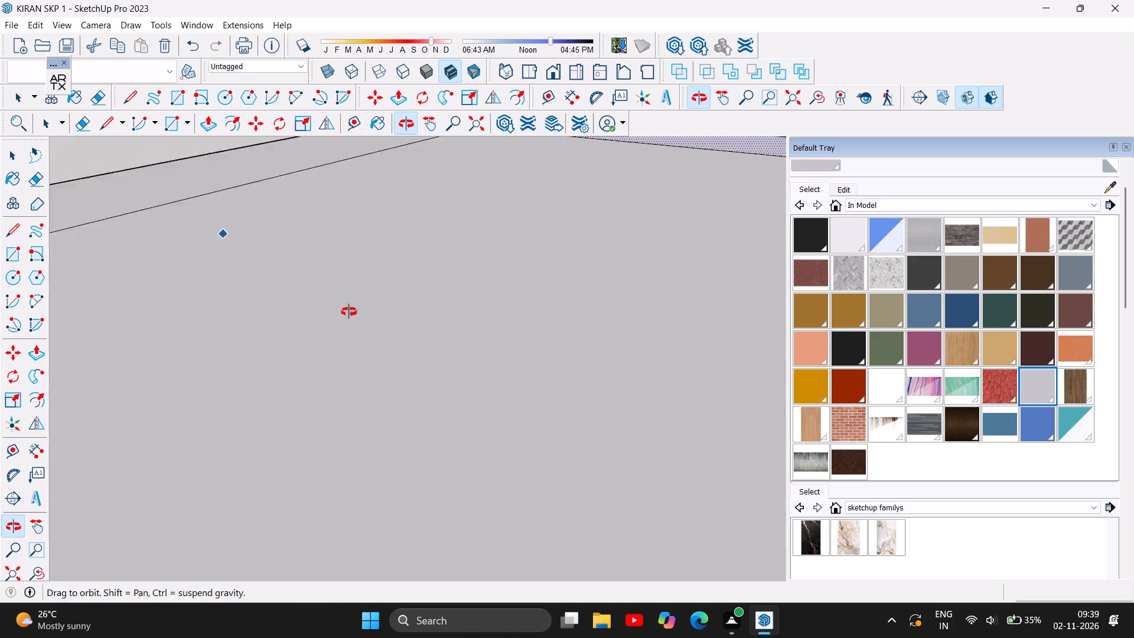
pyautogui.moveTo(349, 312); pyautogui.dragTo(661, 260)
pyautogui.scroll(-4, 435, 309)
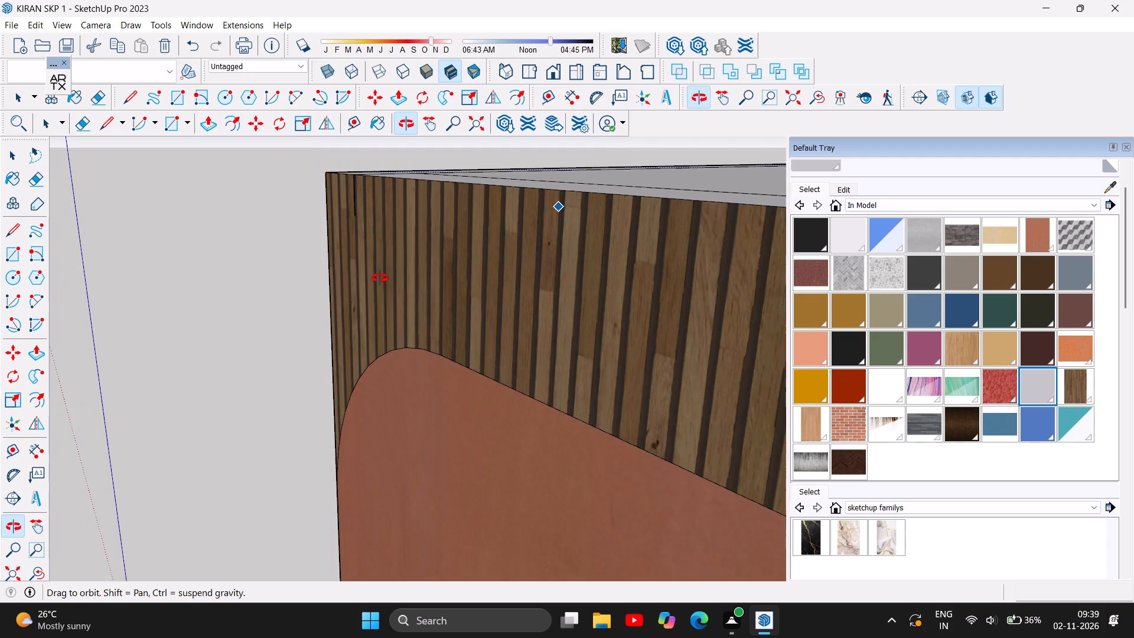
pyautogui.scroll(-11, 380, 278)
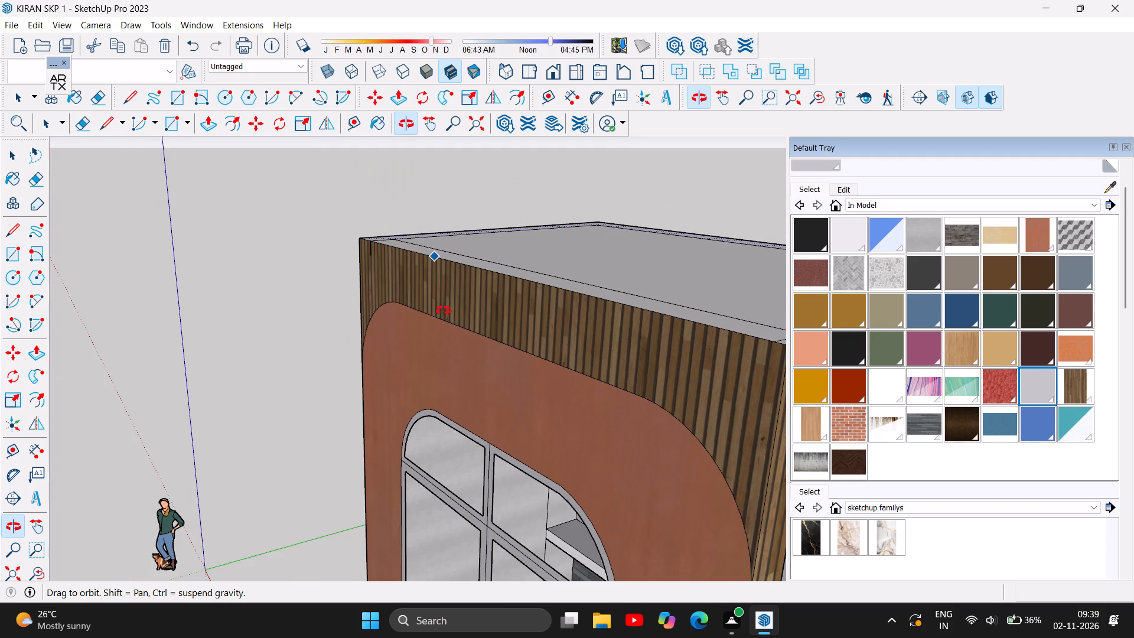
pyautogui.moveTo(452, 318); pyautogui.dragTo(119, 230)
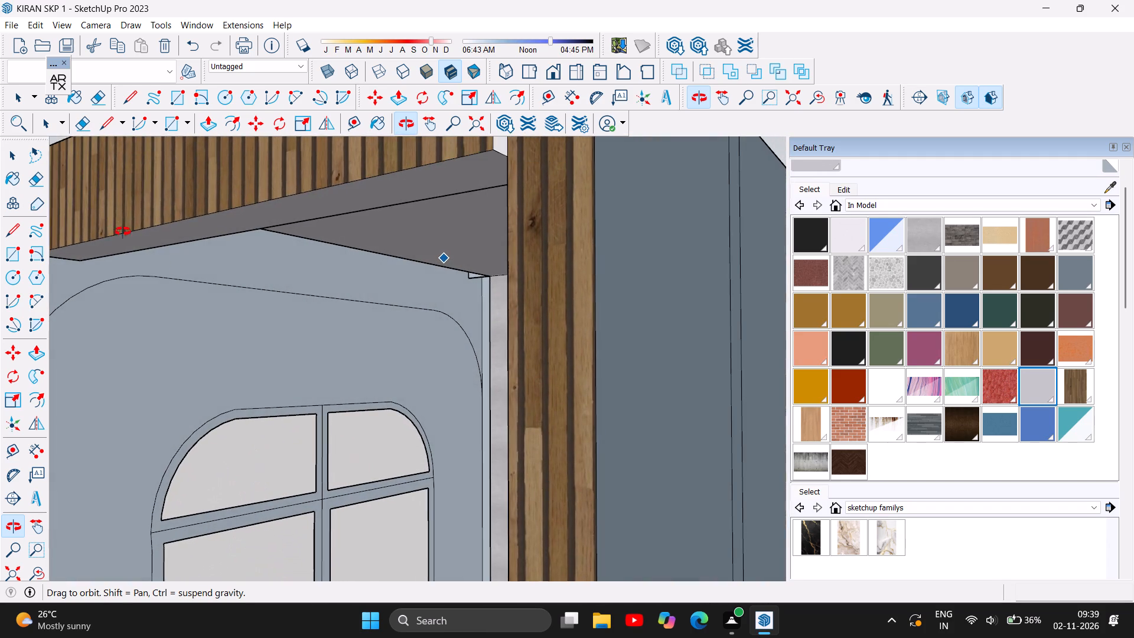
pyautogui.scroll(3, 402, 441)
pyautogui.moveTo(501, 418); pyautogui.dragTo(444, 418)
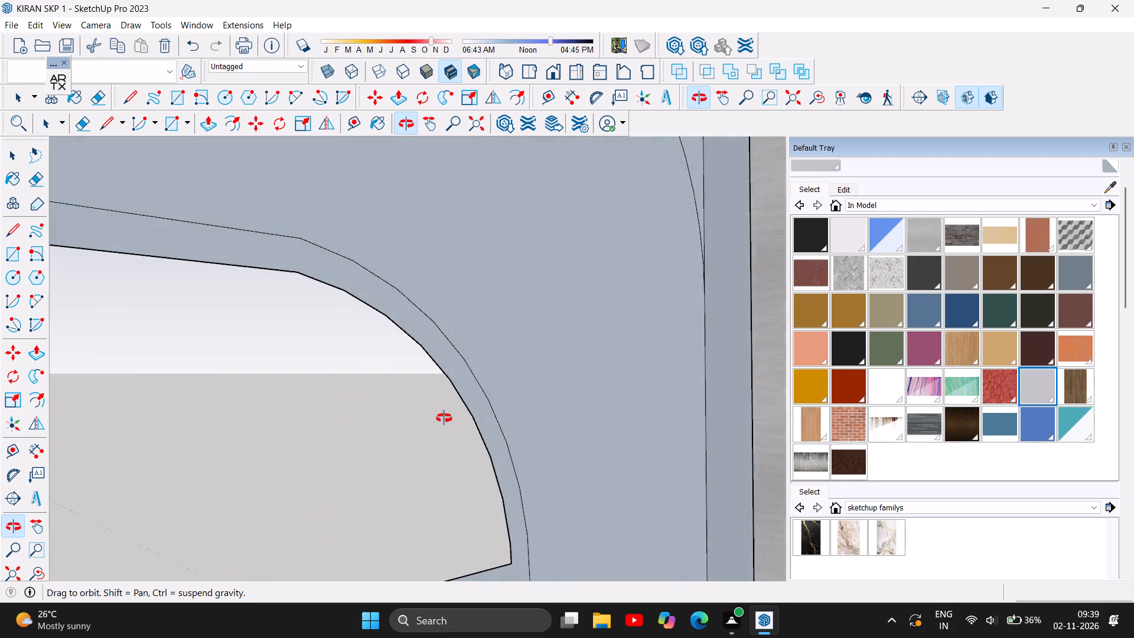
pyautogui.moveTo(444, 418); pyautogui.dragTo(264, 396)
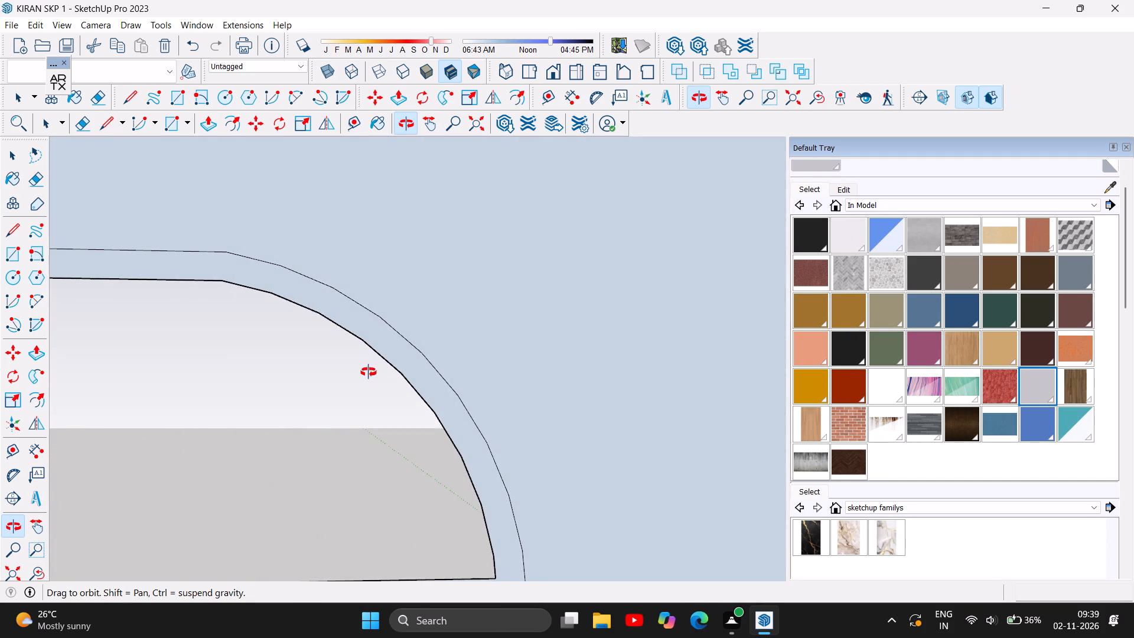
pyautogui.scroll(-2, 369, 372)
pyautogui.scroll(3, 371, 379)
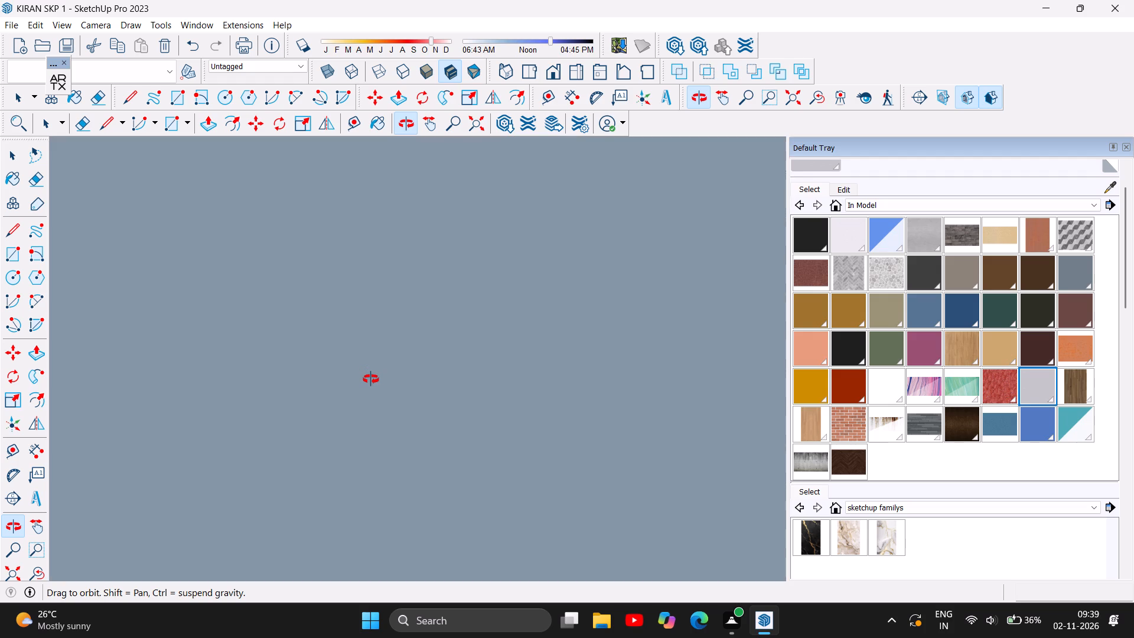
pyautogui.scroll(1, 371, 379)
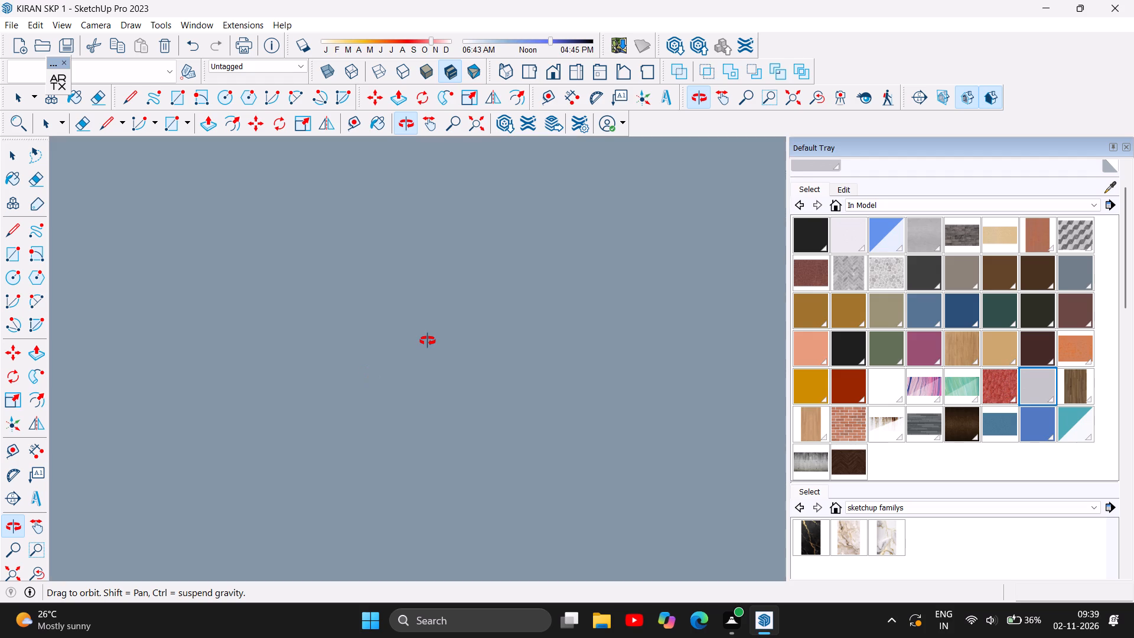
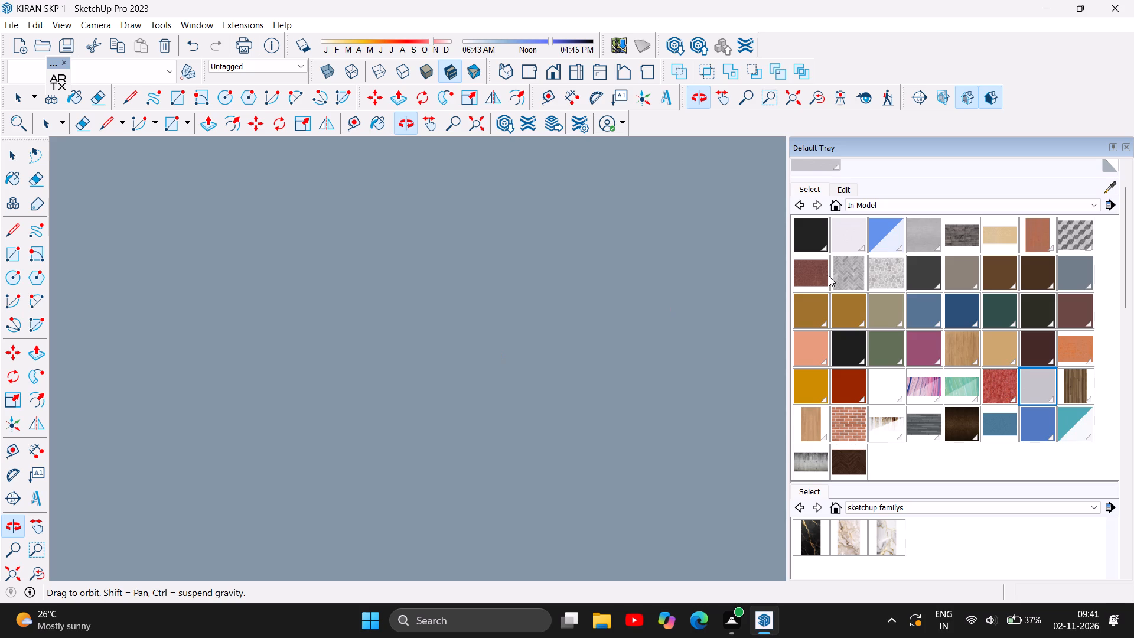
# Examine the house exterior from outside, covering the tower's blank and wood-slatted sides, the arched window front, and the roof terrace.
pyautogui.scroll(-4, 307, 346)
pyautogui.scroll(-9, 403, 460)
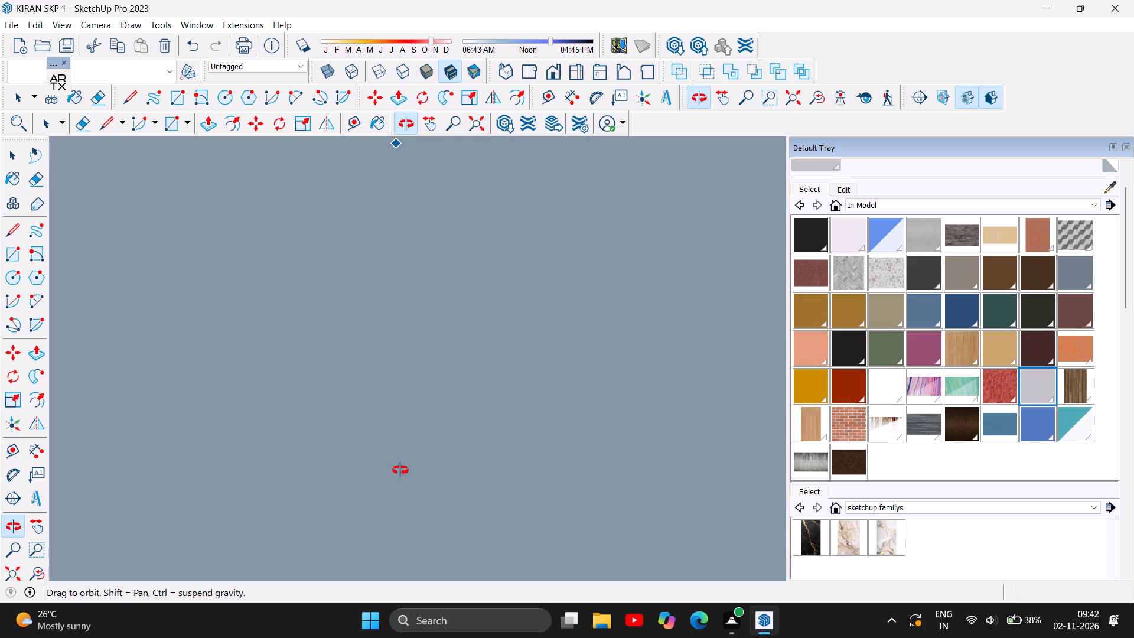
pyautogui.scroll(-1, 400, 470)
pyautogui.scroll(-3, 419, 284)
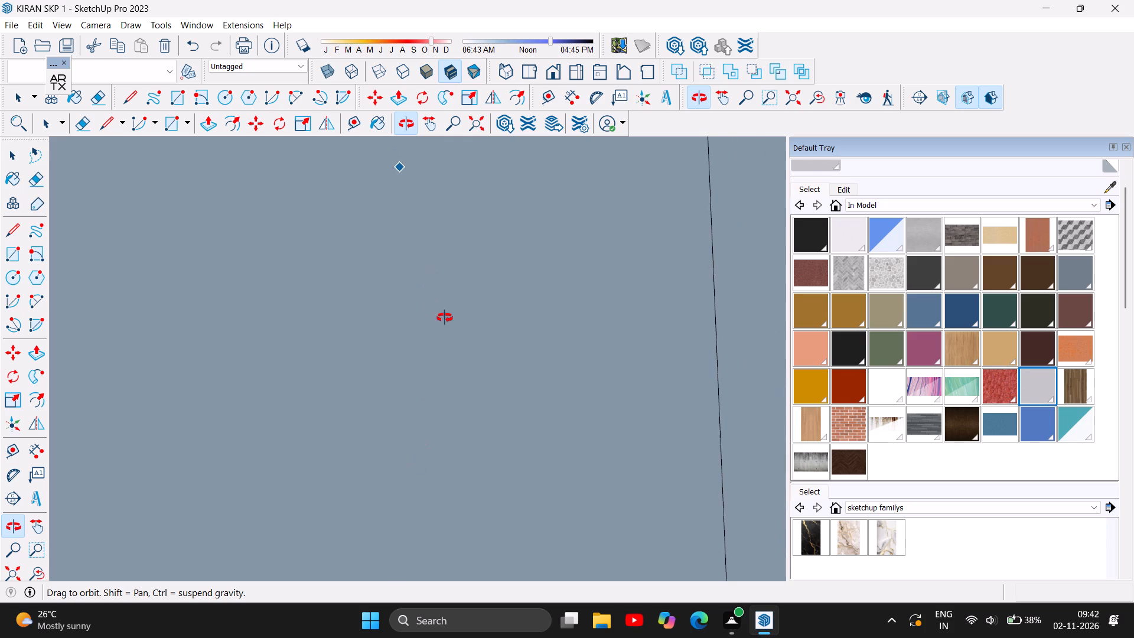
pyautogui.scroll(-4, 368, 380)
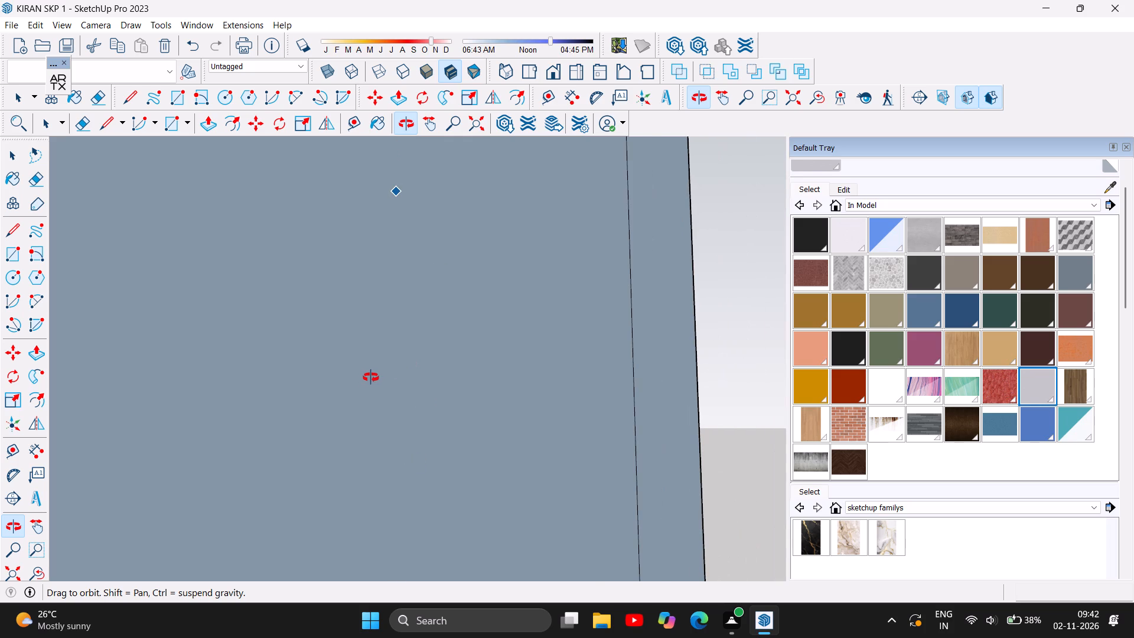
pyautogui.scroll(-1, 371, 377)
pyautogui.scroll(1, 359, 383)
pyautogui.scroll(-7, 359, 383)
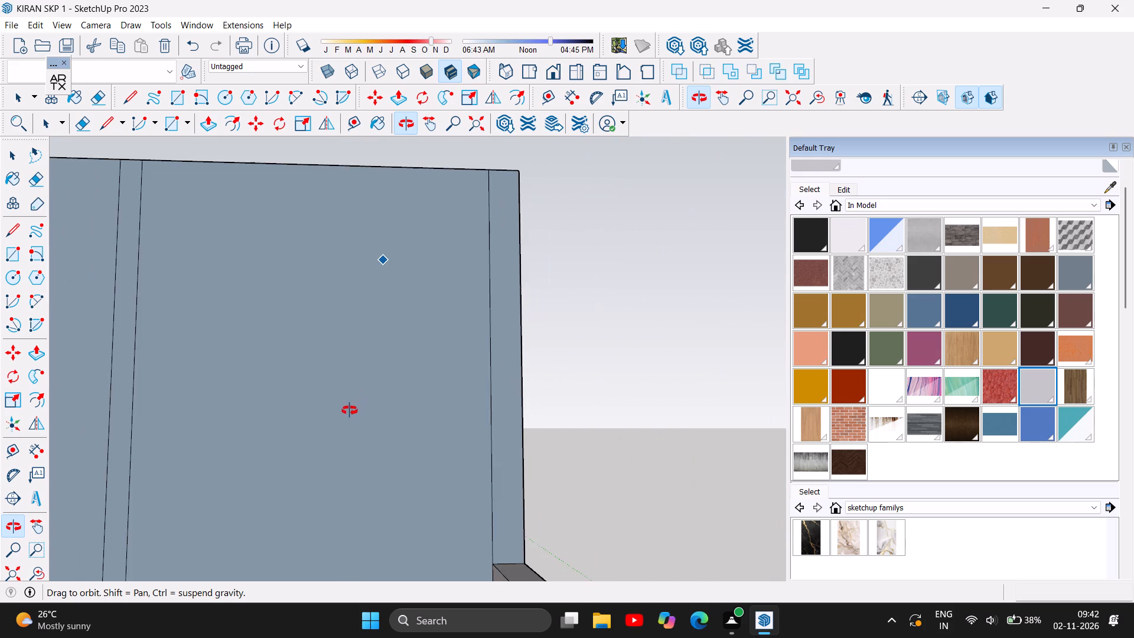
pyautogui.scroll(-4, 348, 411)
pyautogui.scroll(-5, 290, 404)
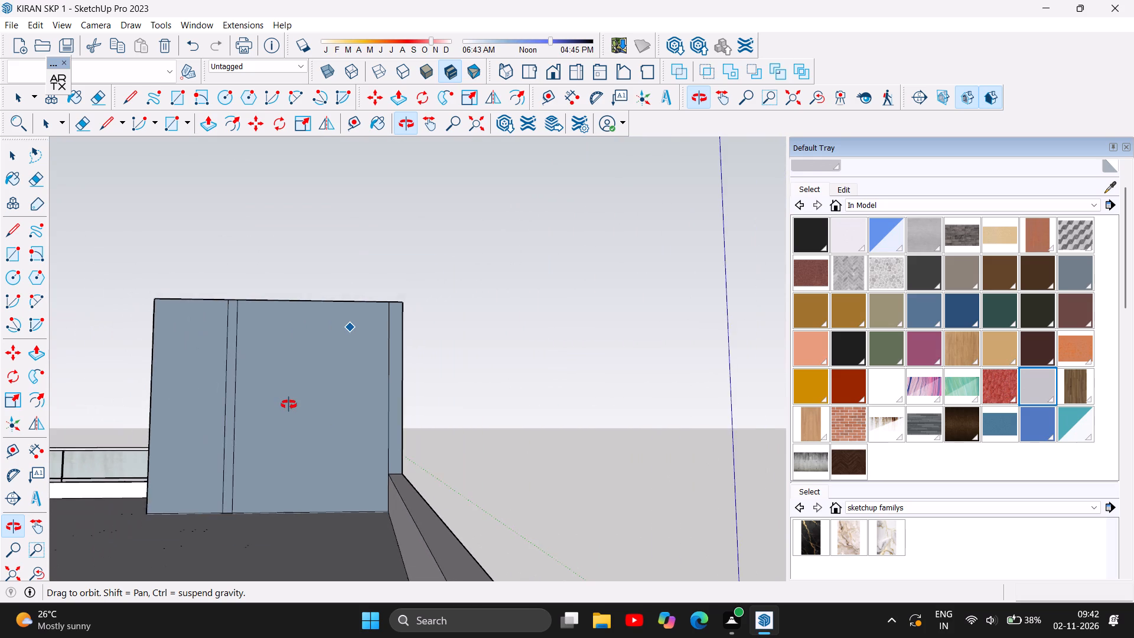
pyautogui.scroll(1, 289, 405)
pyautogui.scroll(-4, 289, 405)
pyautogui.moveTo(443, 429); pyautogui.dragTo(120, 437)
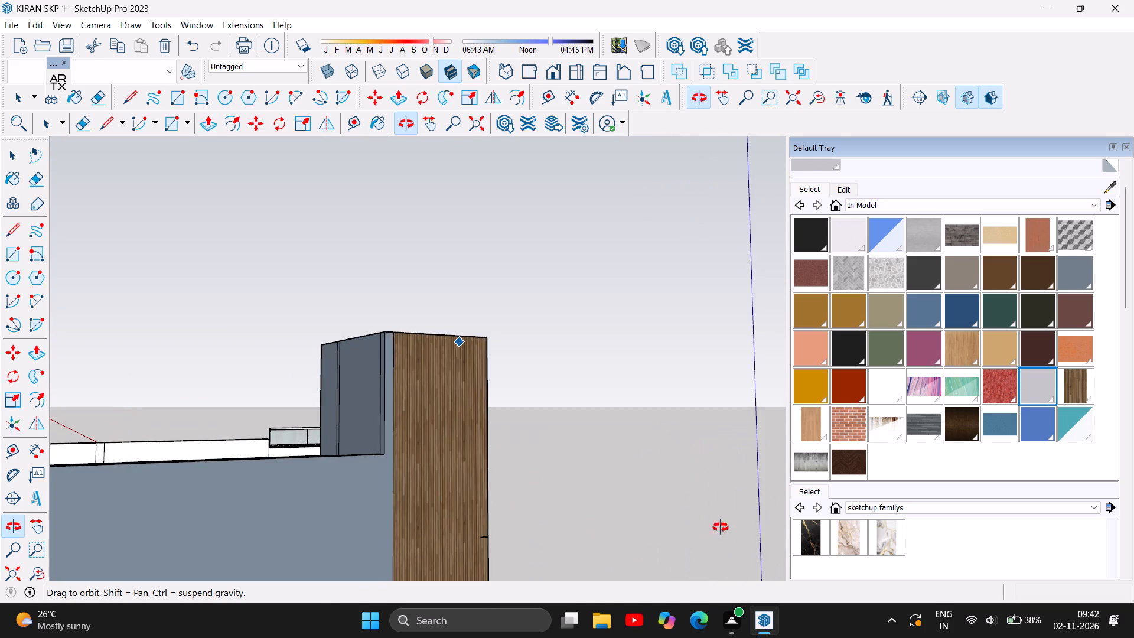
pyautogui.moveTo(718, 528); pyautogui.dragTo(283, 486)
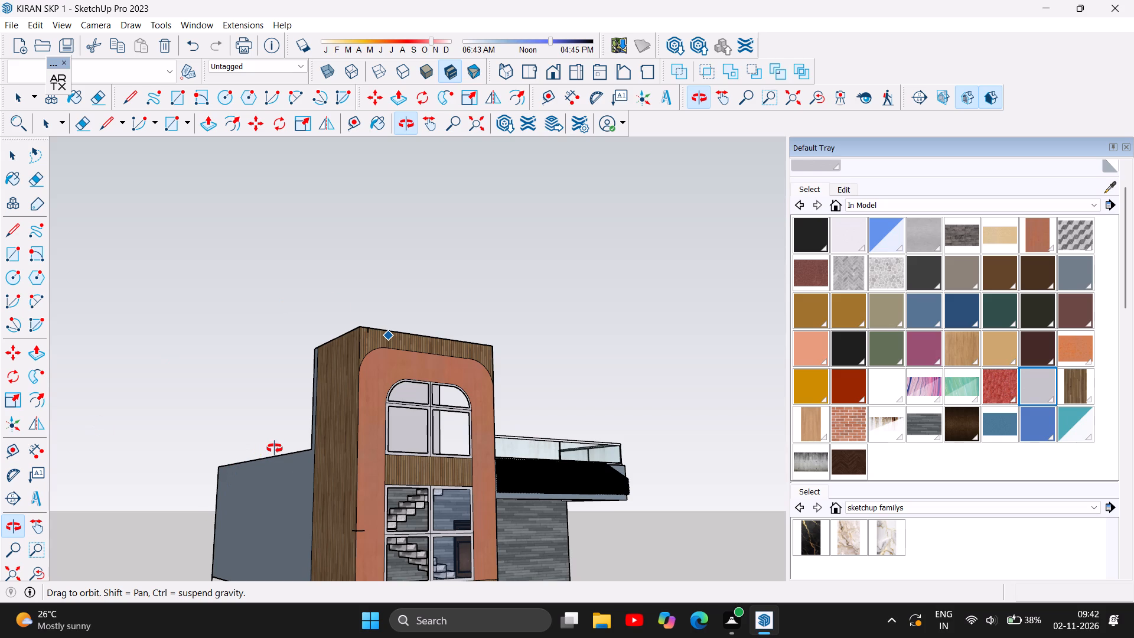
pyautogui.scroll(-3, 187, 418)
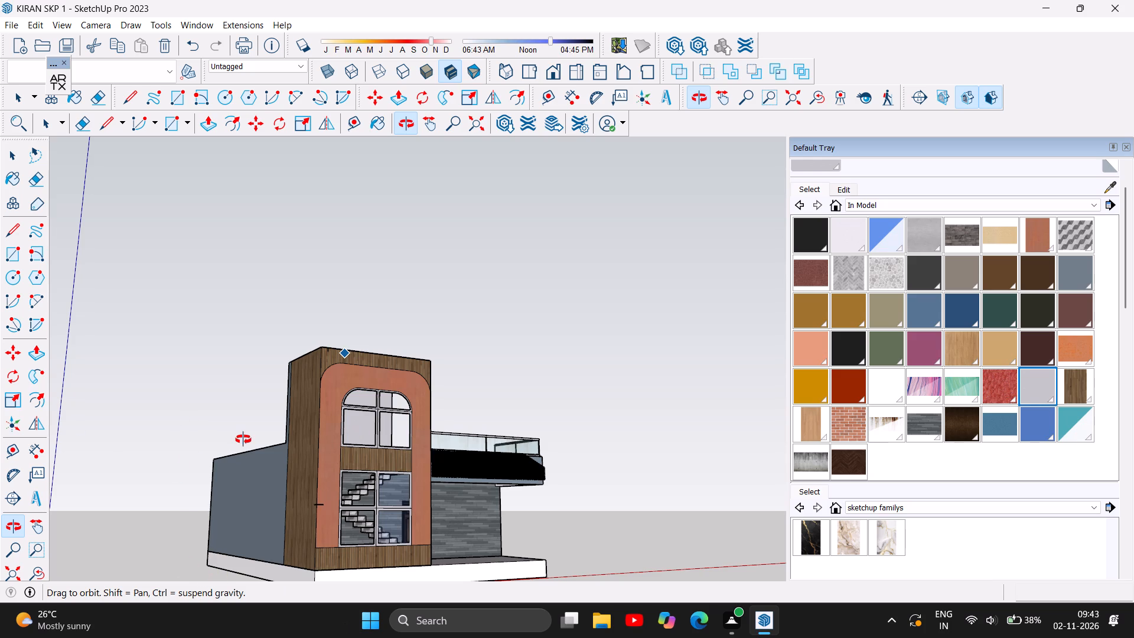
pyautogui.scroll(-3, 243, 440)
pyautogui.moveTo(561, 509); pyautogui.dragTo(359, 558)
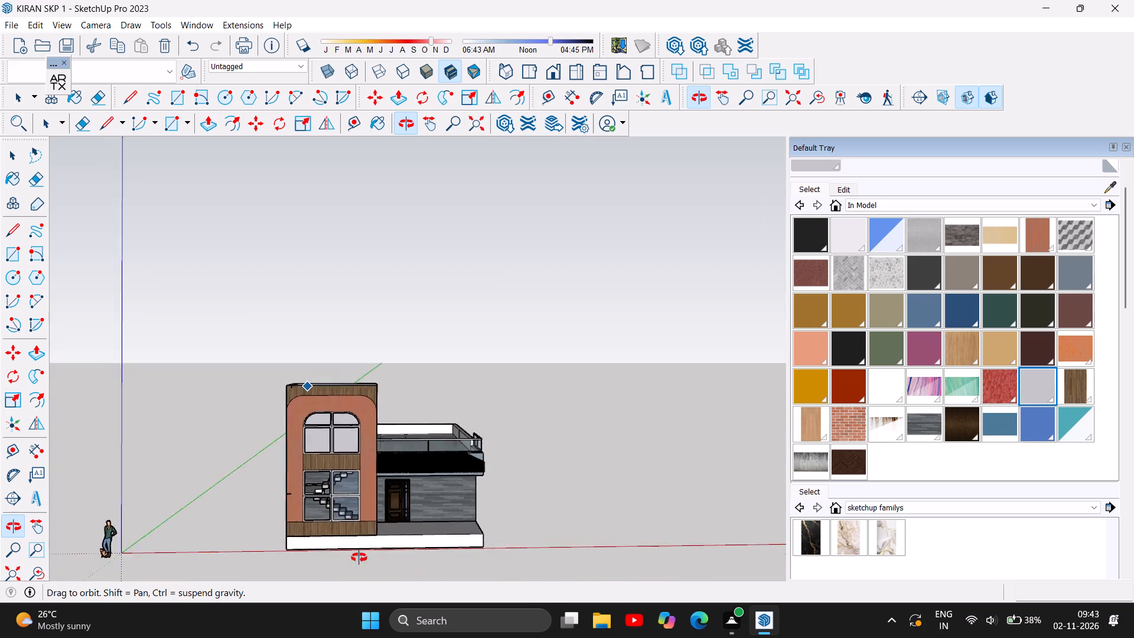
pyautogui.moveTo(359, 558); pyautogui.dragTo(304, 612)
pyautogui.moveTo(689, 411); pyautogui.dragTo(603, 441)
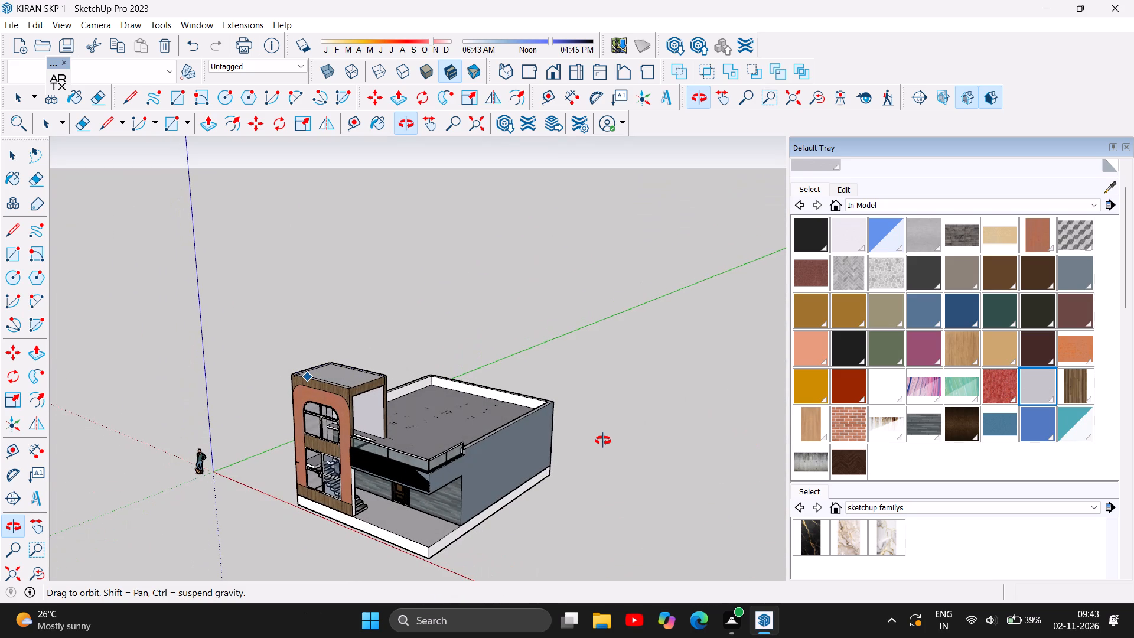
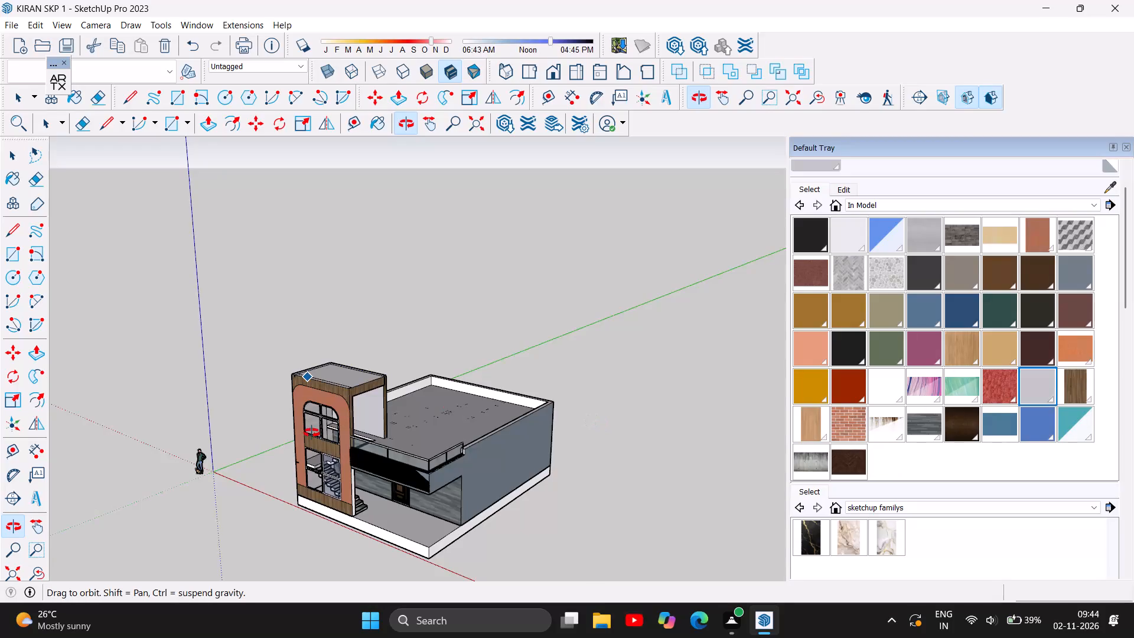
# Examine the house exterior around the stair tower, entrance front, wood-slatted side wall and flat roof.
pyautogui.scroll(-1, 312, 433)
pyautogui.scroll(2, 429, 541)
pyautogui.moveTo(405, 541); pyautogui.dragTo(684, 452)
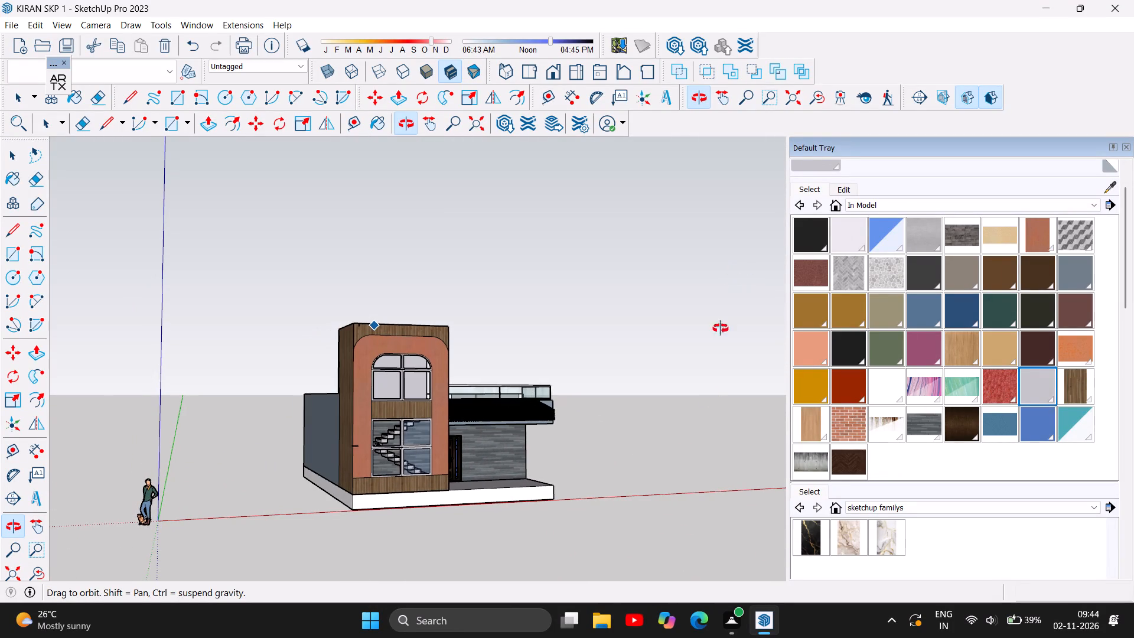
pyautogui.moveTo(548, 475); pyautogui.dragTo(390, 510)
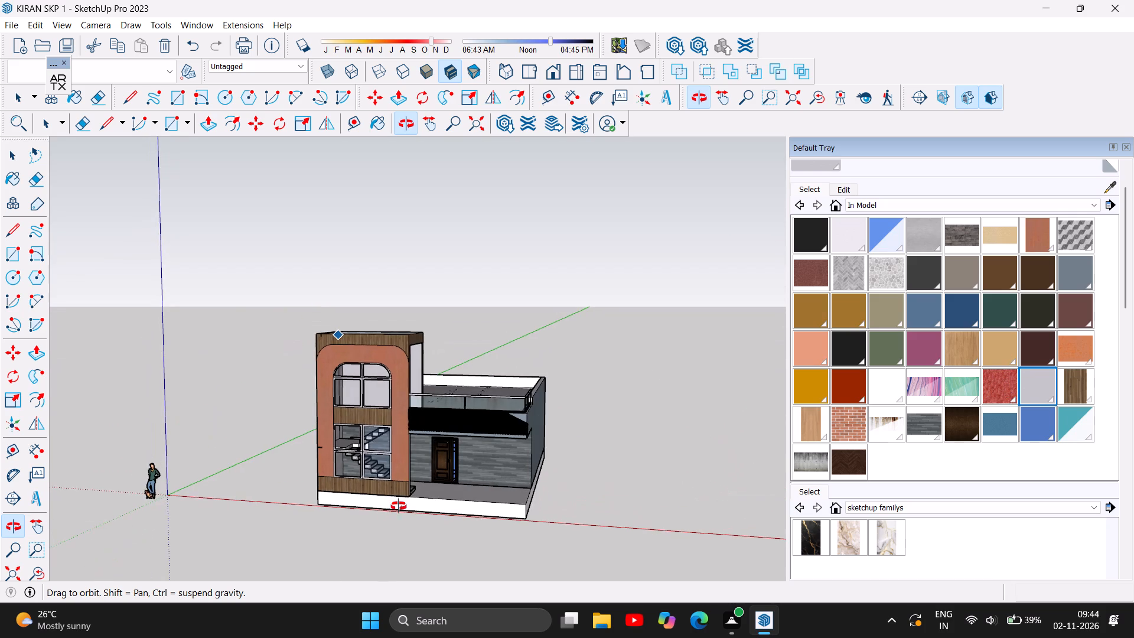
pyautogui.scroll(3, 415, 505)
pyautogui.moveTo(438, 454); pyautogui.dragTo(412, 497)
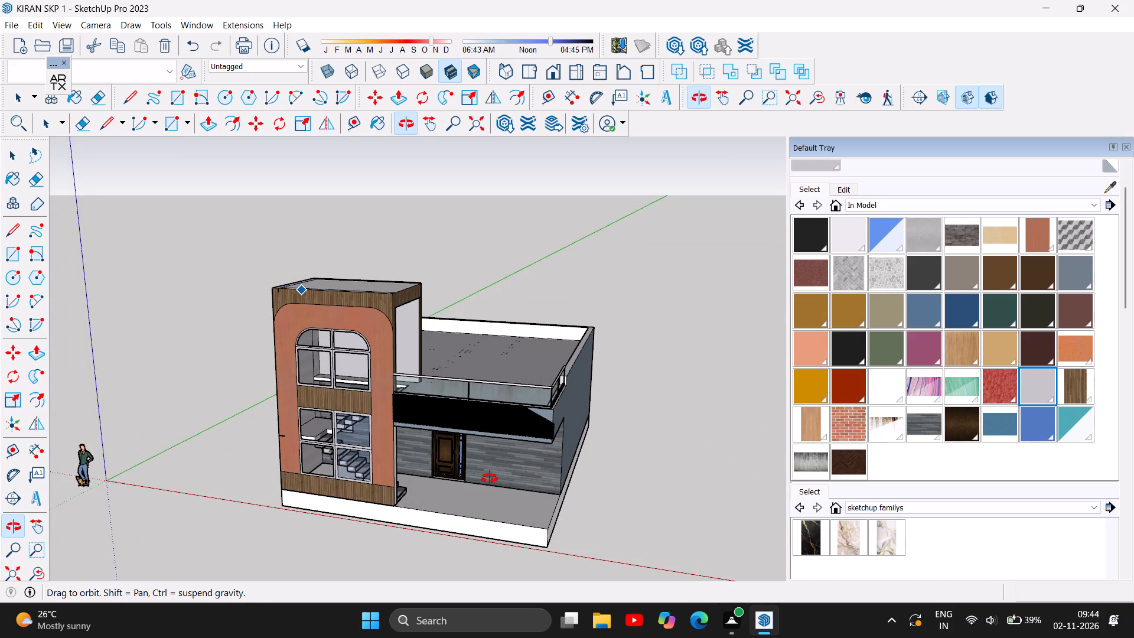
pyautogui.scroll(3, 419, 474)
pyautogui.moveTo(381, 515); pyautogui.dragTo(406, 494)
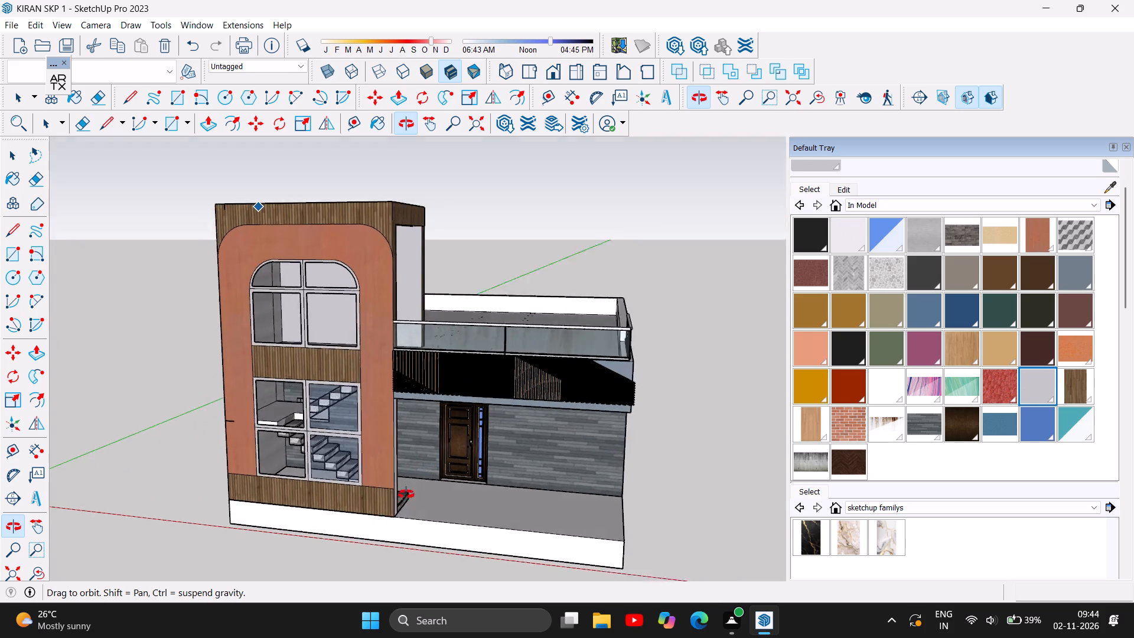
pyautogui.moveTo(406, 494); pyautogui.dragTo(676, 474)
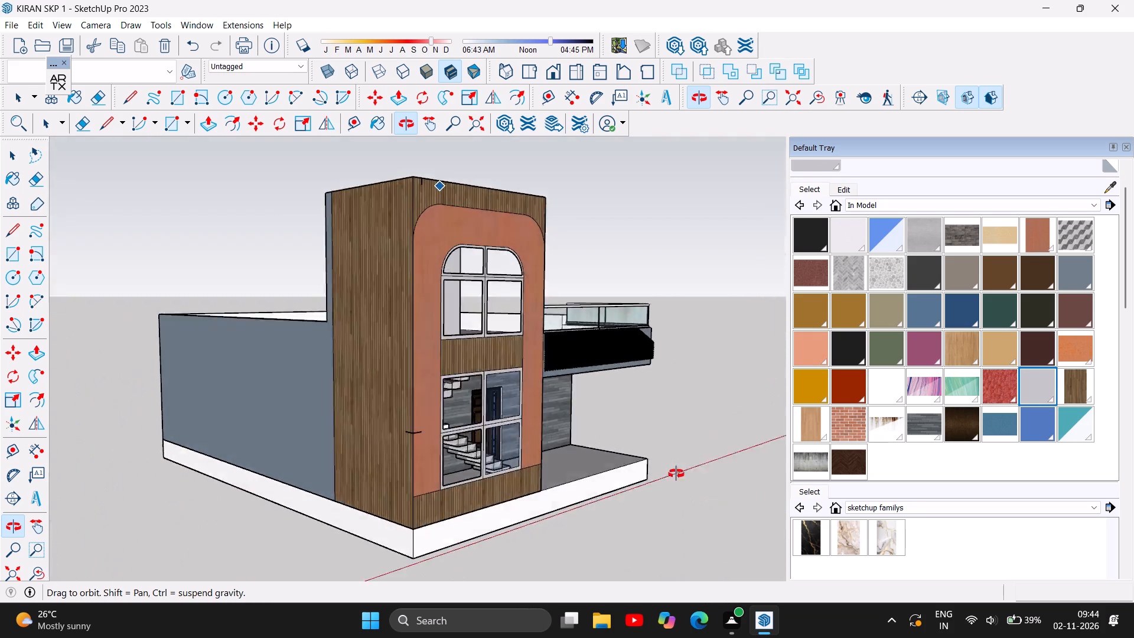
pyautogui.moveTo(676, 474); pyautogui.dragTo(598, 461)
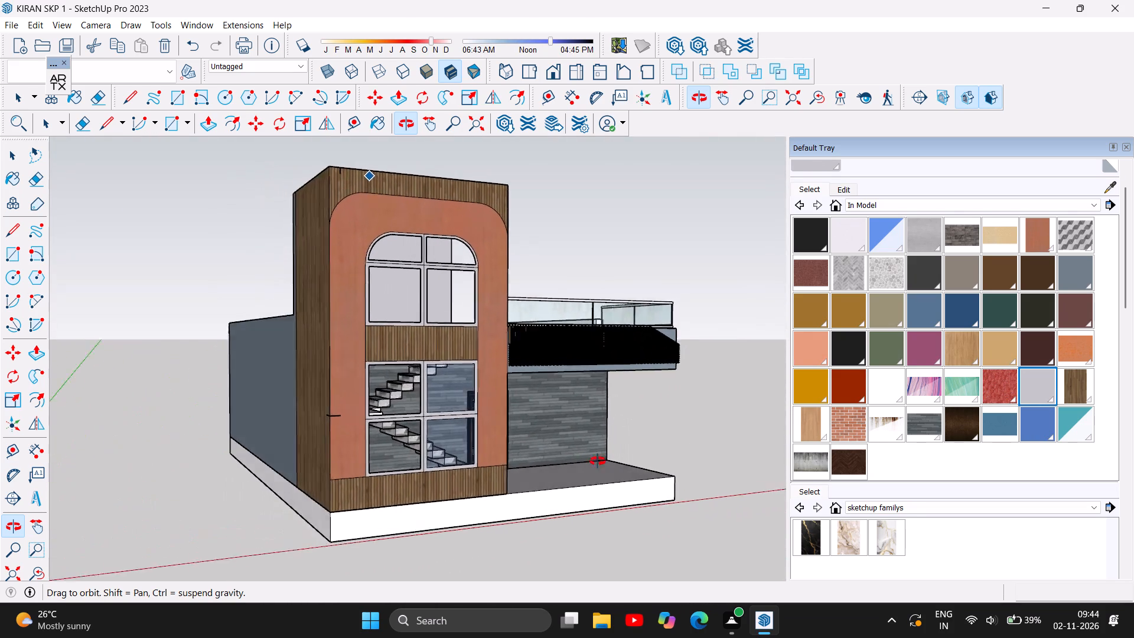
pyautogui.moveTo(598, 461); pyautogui.dragTo(662, 527)
pyautogui.moveTo(450, 510); pyautogui.dragTo(476, 563)
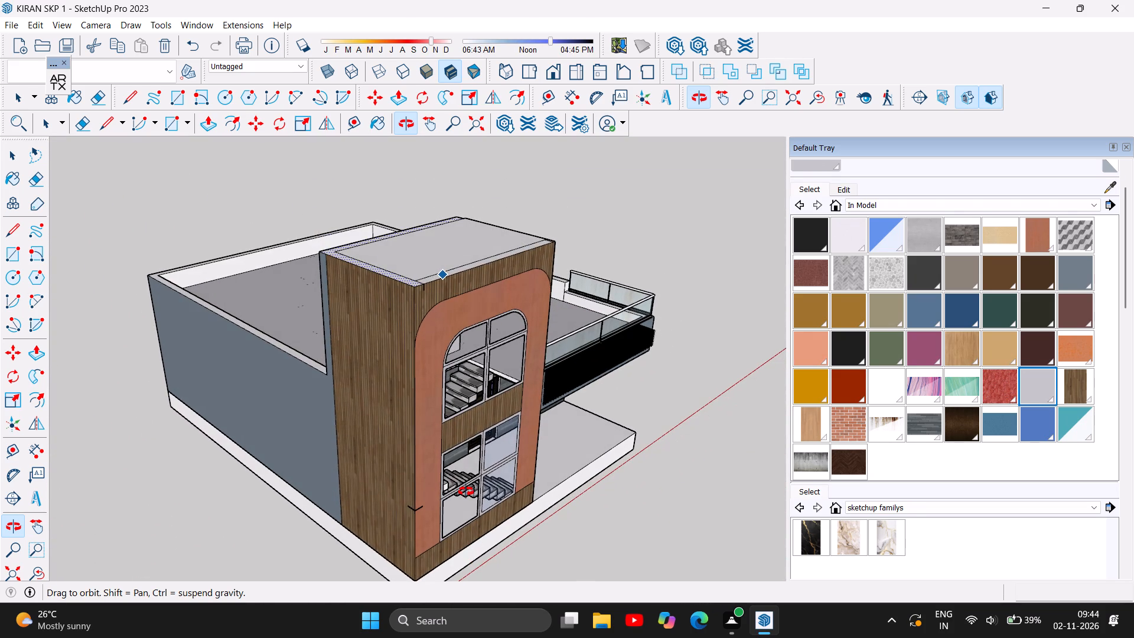
# Inspect the tower's upper arched window up close, including its frame, the terracotta surround, the adjoining wood slats and the stairs behind.
pyautogui.scroll(3, 487, 328)
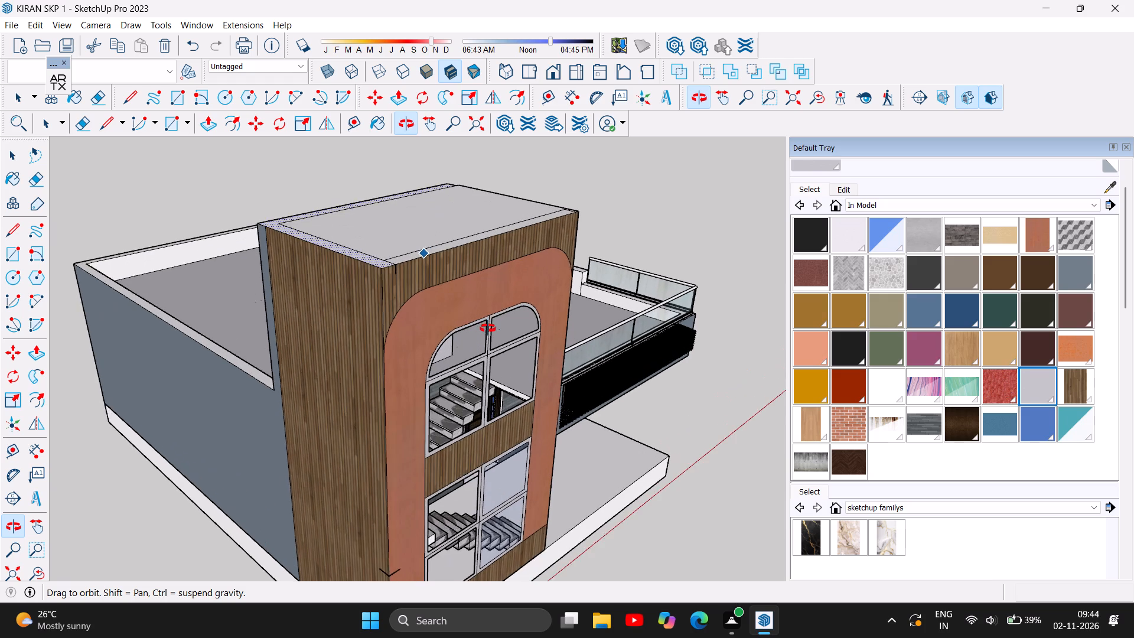
pyautogui.scroll(5, 489, 328)
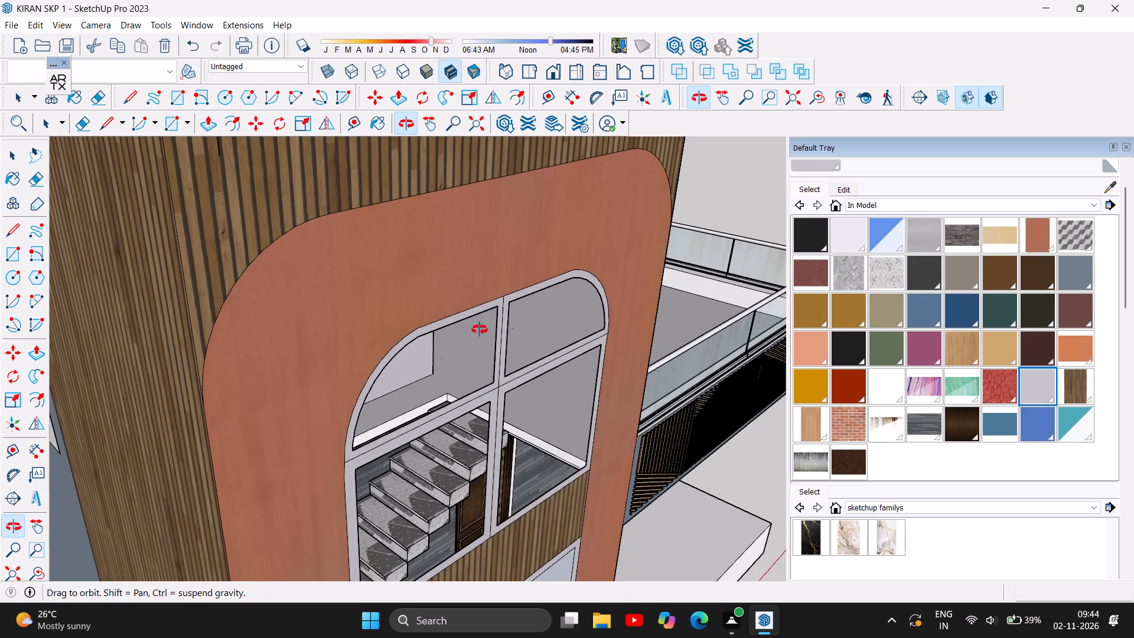
pyautogui.scroll(2, 470, 337)
pyautogui.moveTo(421, 373); pyautogui.dragTo(488, 345)
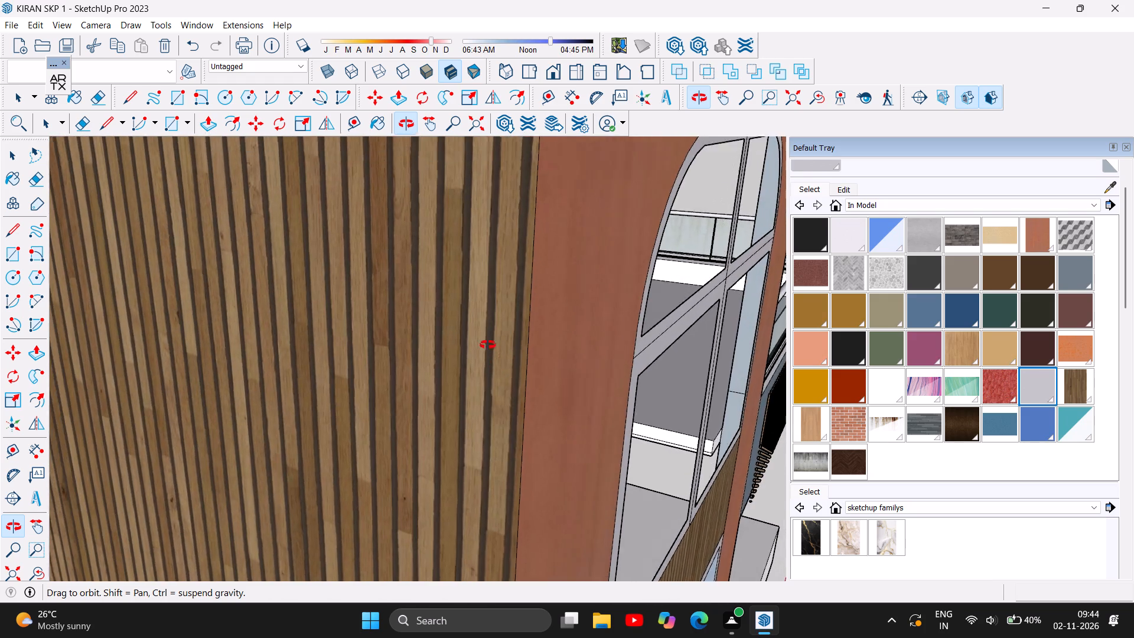
pyautogui.moveTo(488, 345); pyautogui.dragTo(480, 361)
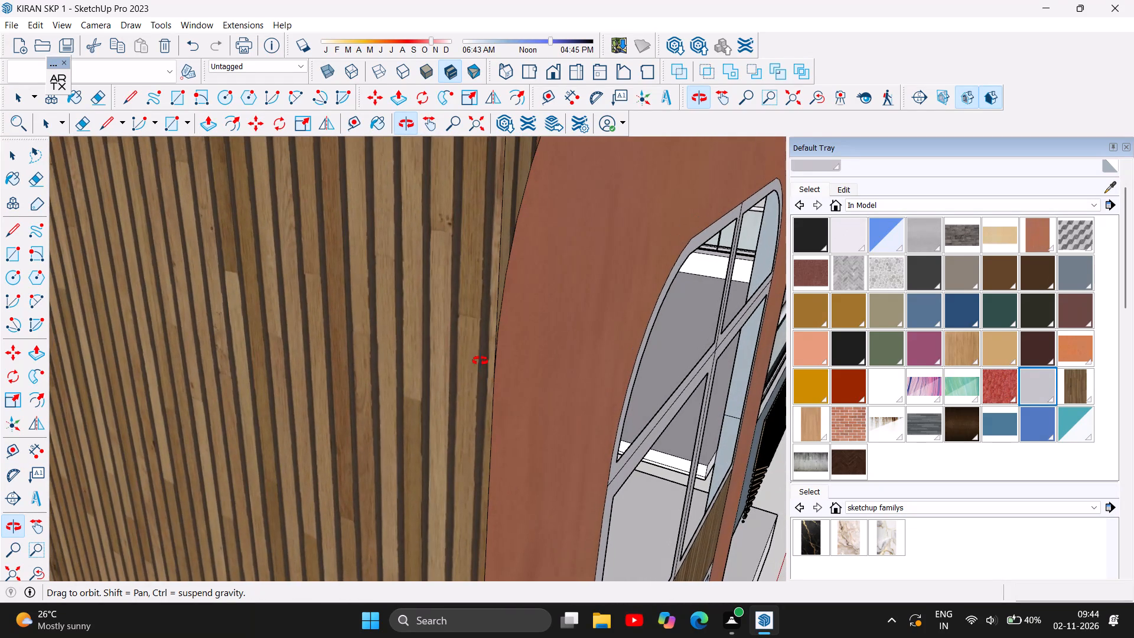
pyautogui.moveTo(480, 361); pyautogui.dragTo(354, 403)
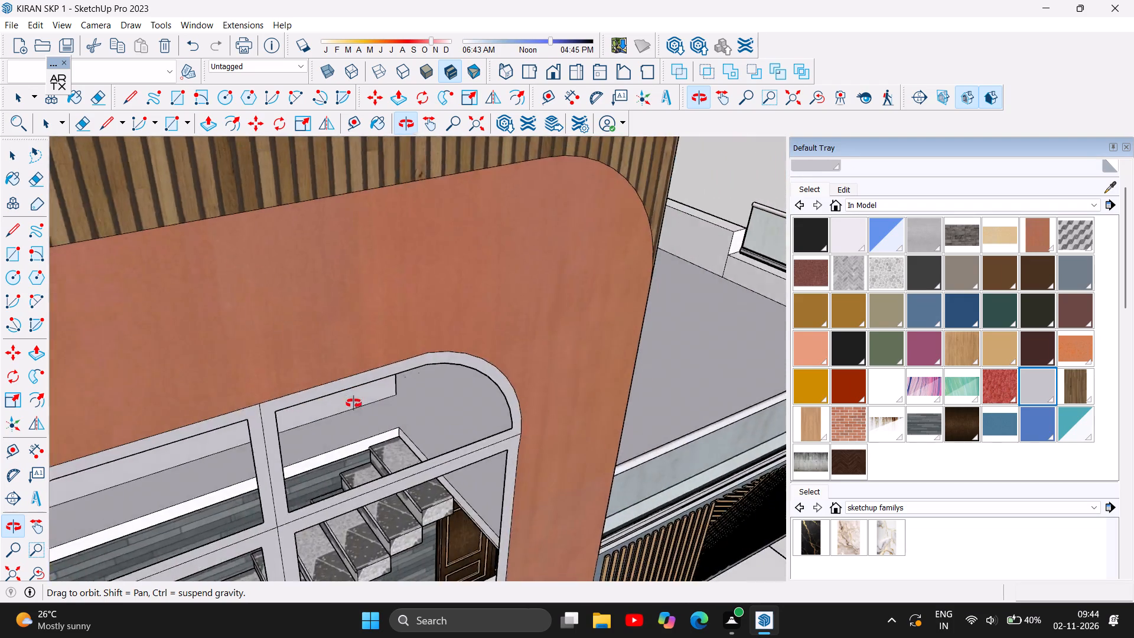
pyautogui.moveTo(354, 403); pyautogui.dragTo(485, 337)
pyautogui.click(468, 343)
pyautogui.moveTo(461, 343); pyautogui.dragTo(432, 332)
pyautogui.moveTo(607, 367); pyautogui.dragTo(397, 360)
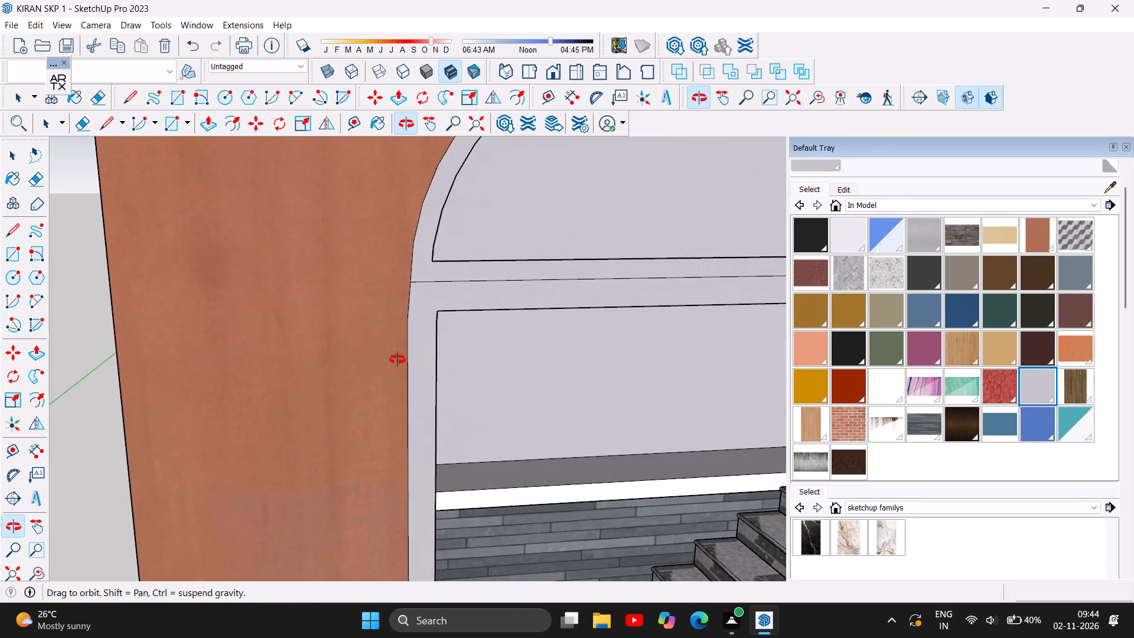
pyautogui.scroll(-8, 397, 360)
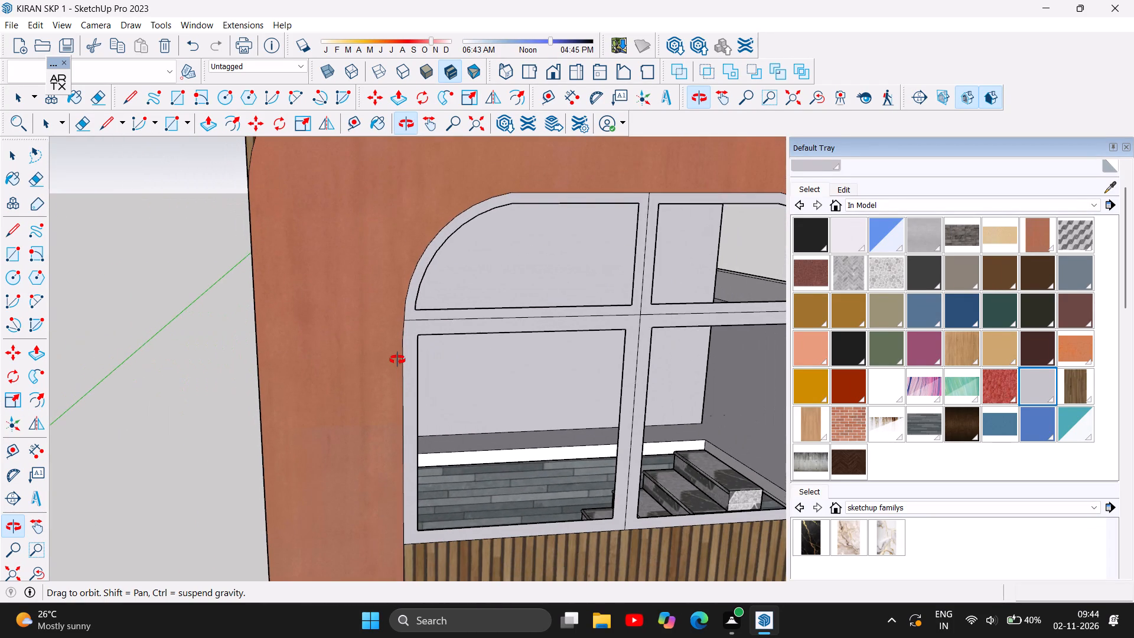
pyautogui.scroll(-8, 397, 360)
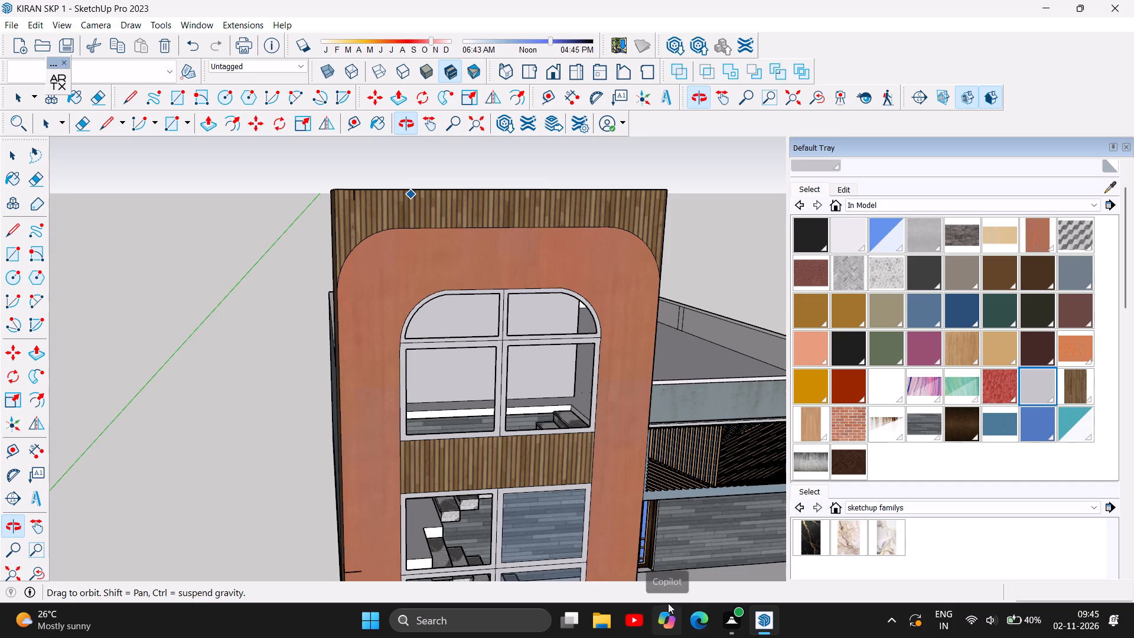
# Review the full front elevation from both sides, covering the tower windows, slatted canopy, glass terrace railing, entrance door and stone-clad wall.
pyautogui.scroll(-2, 679, 630)
pyautogui.scroll(-3, 281, 414)
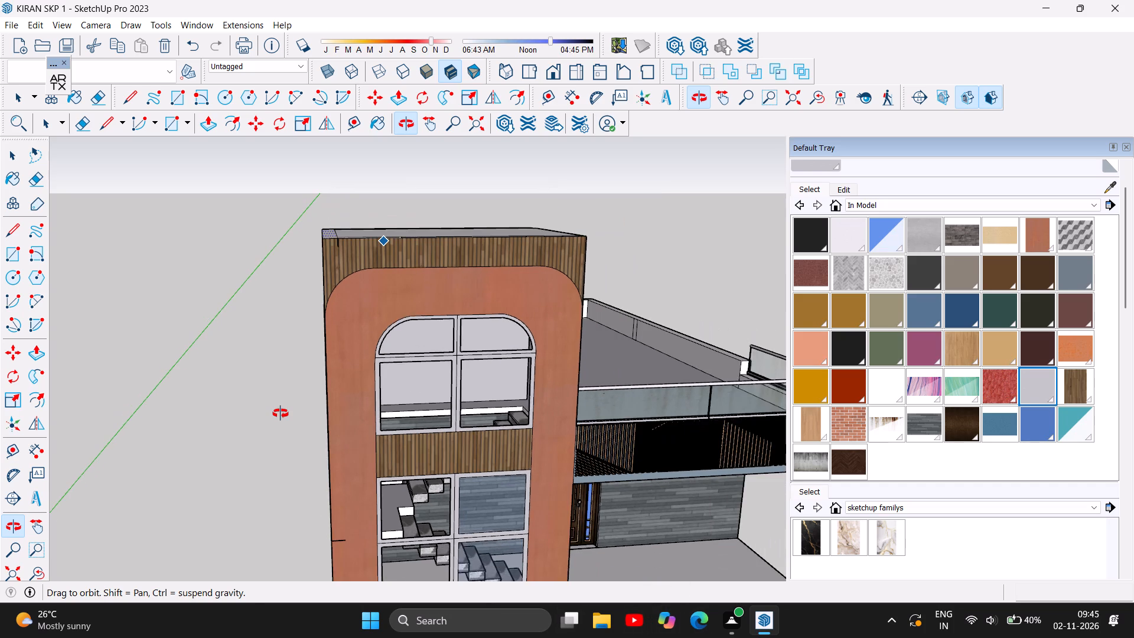
pyautogui.moveTo(253, 513); pyautogui.dragTo(352, 474)
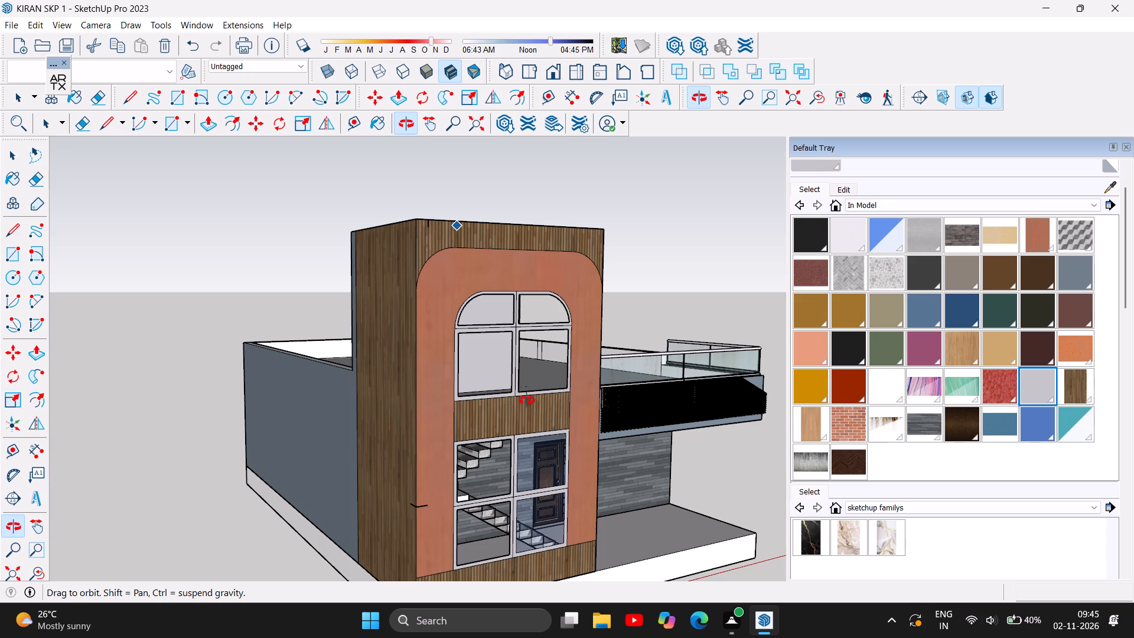
pyautogui.scroll(-4, 197, 415)
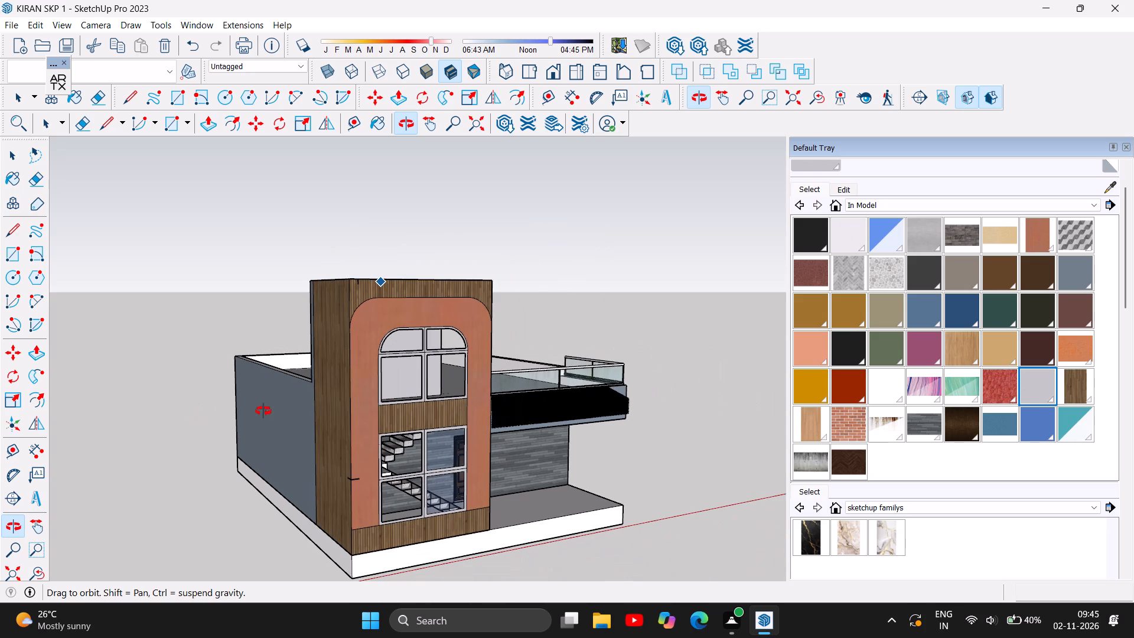
pyautogui.scroll(2, 352, 509)
pyautogui.moveTo(732, 534); pyautogui.dragTo(552, 491)
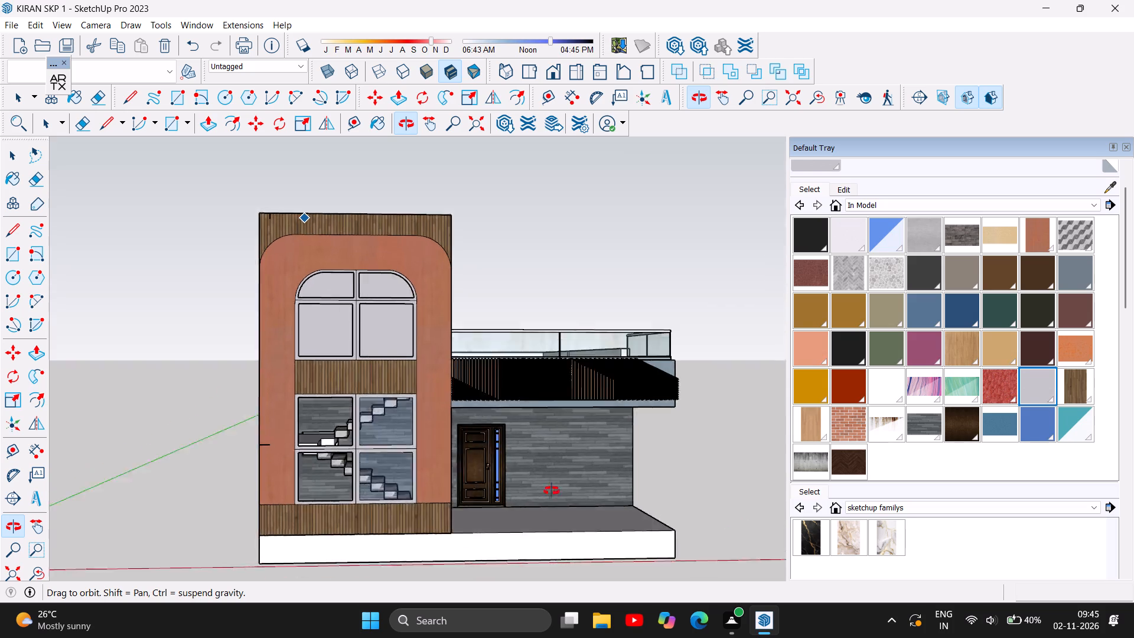
pyautogui.moveTo(552, 491); pyautogui.dragTo(467, 474)
pyautogui.scroll(-4, 467, 474)
pyautogui.moveTo(377, 427); pyautogui.dragTo(623, 489)
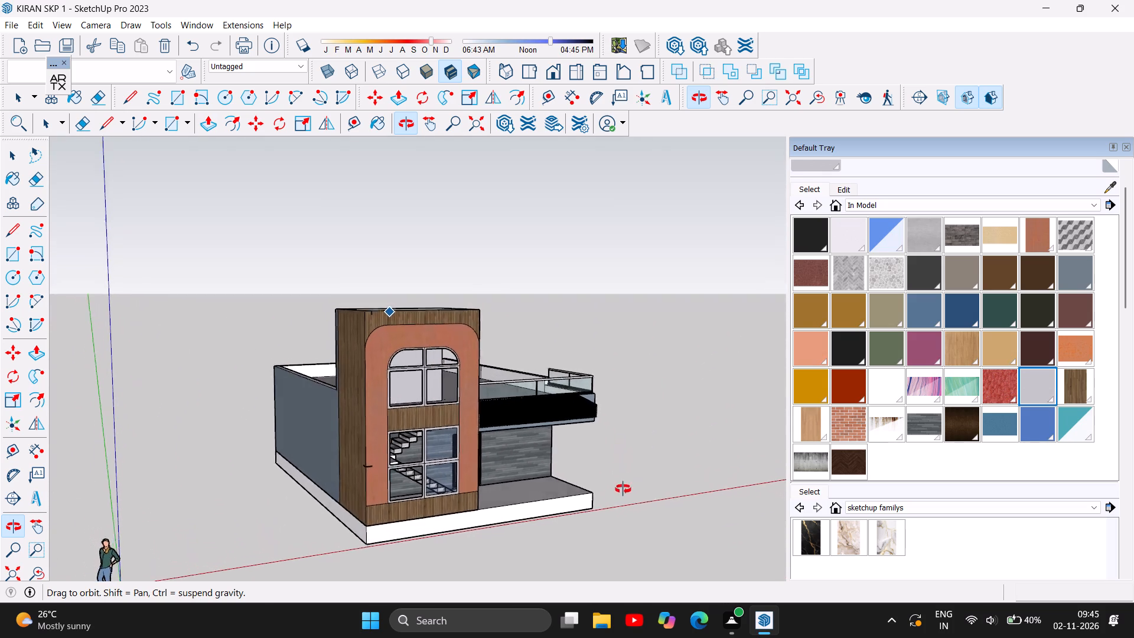
pyautogui.moveTo(623, 489); pyautogui.dragTo(371, 460)
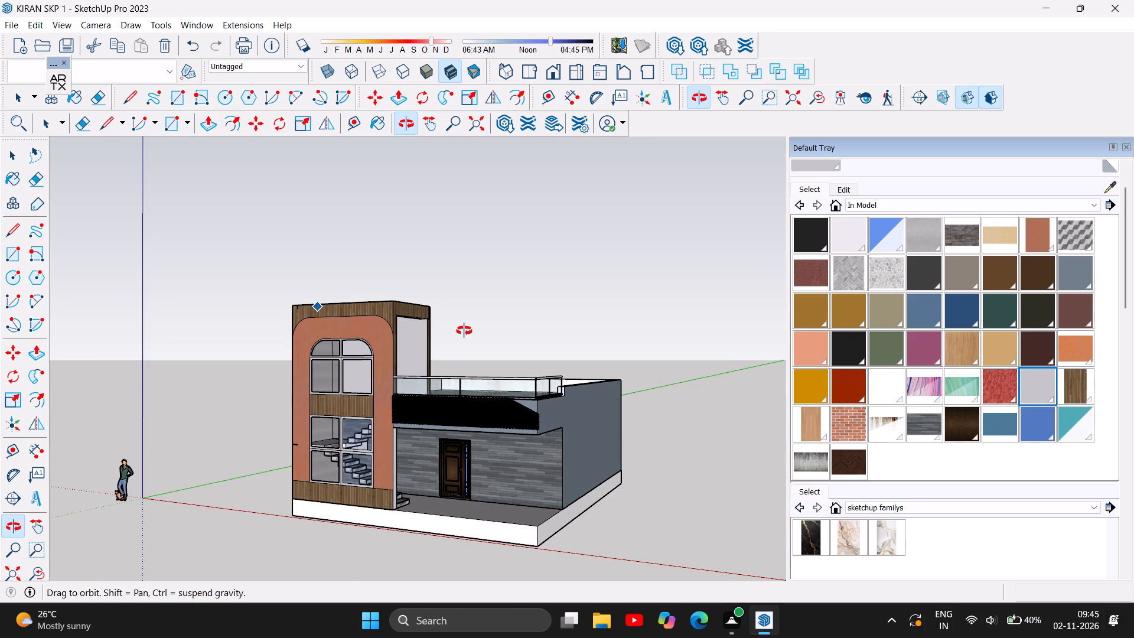
pyautogui.scroll(4, 403, 429)
pyautogui.moveTo(537, 488); pyautogui.dragTo(460, 491)
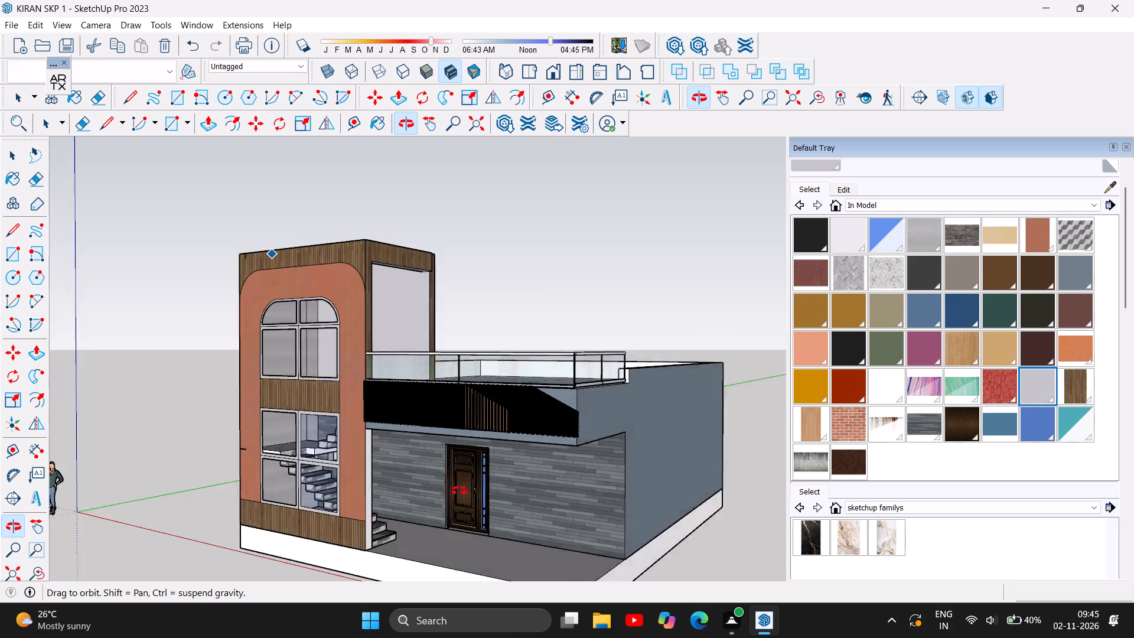
pyautogui.moveTo(460, 491); pyautogui.dragTo(693, 497)
pyautogui.scroll(2, 399, 511)
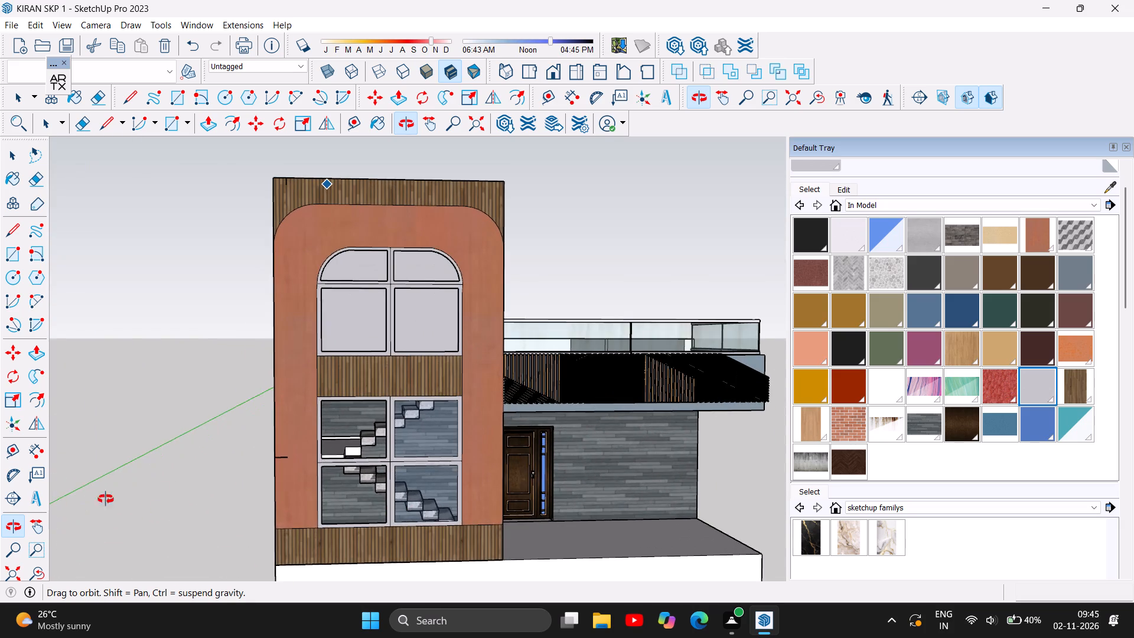
pyautogui.moveTo(170, 479); pyautogui.dragTo(338, 506)
pyautogui.click(338, 506)
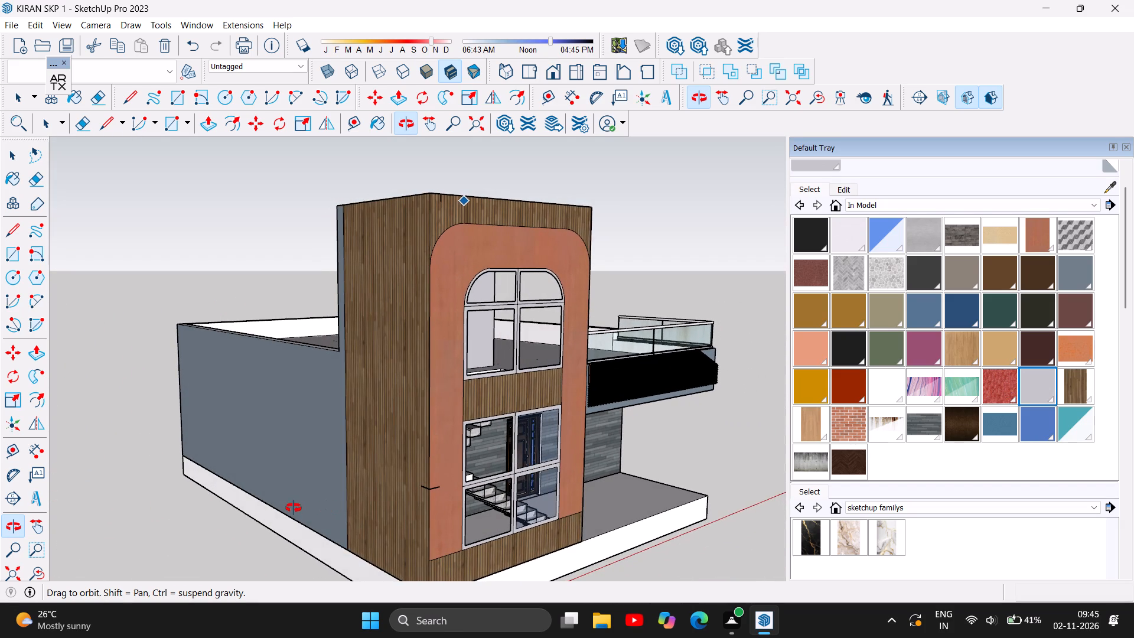
pyautogui.scroll(2, 416, 231)
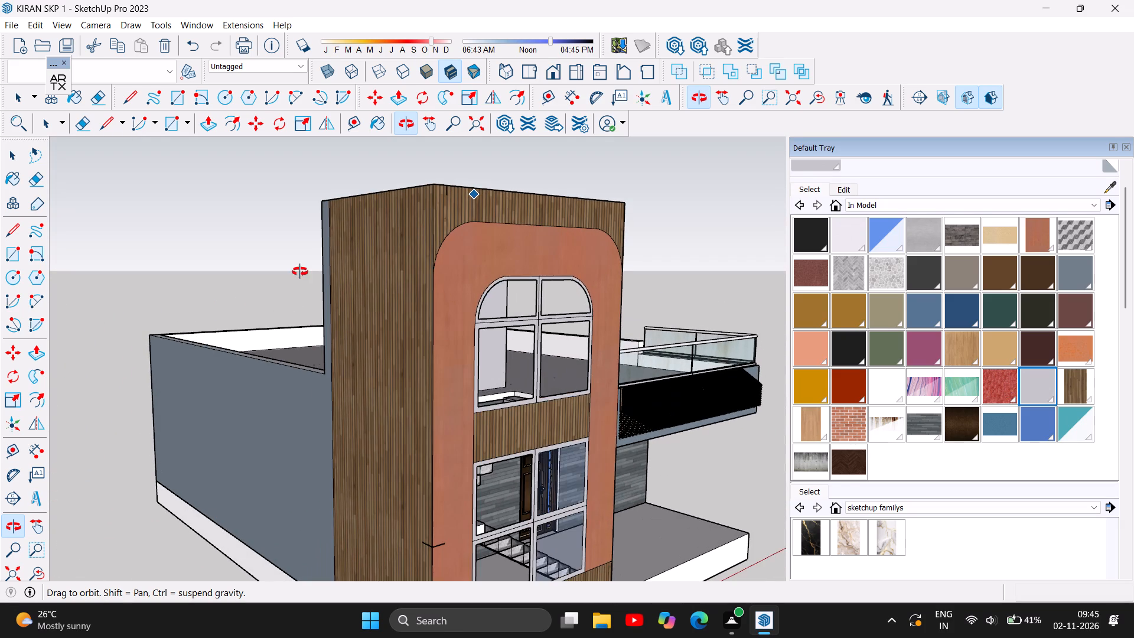
pyautogui.moveTo(312, 263); pyautogui.dragTo(0, 265)
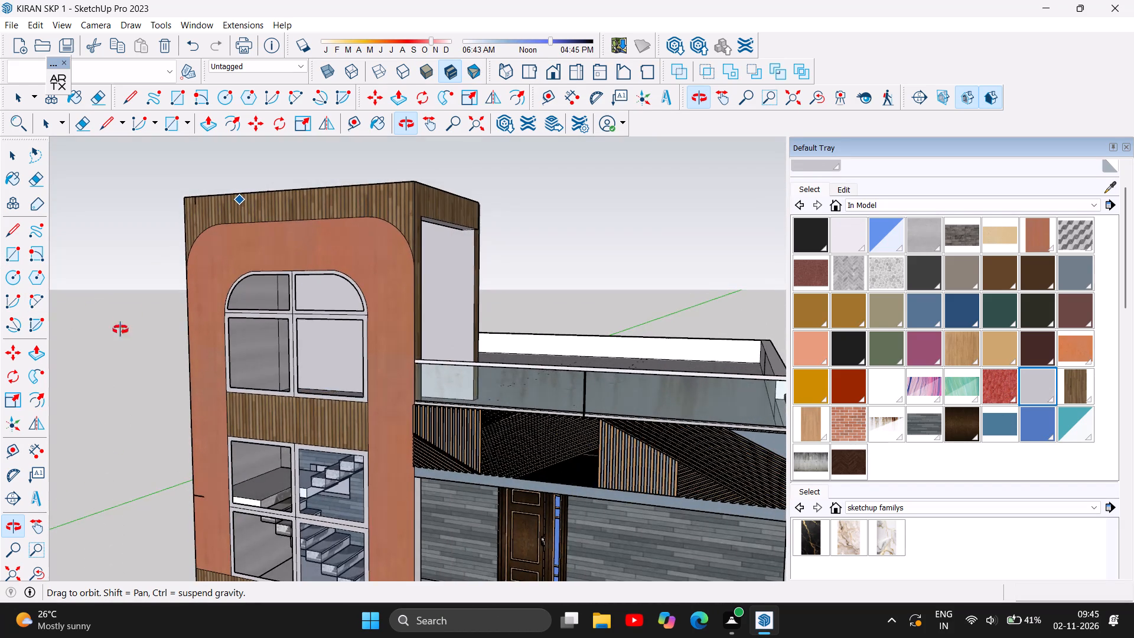
pyautogui.scroll(-2, 183, 340)
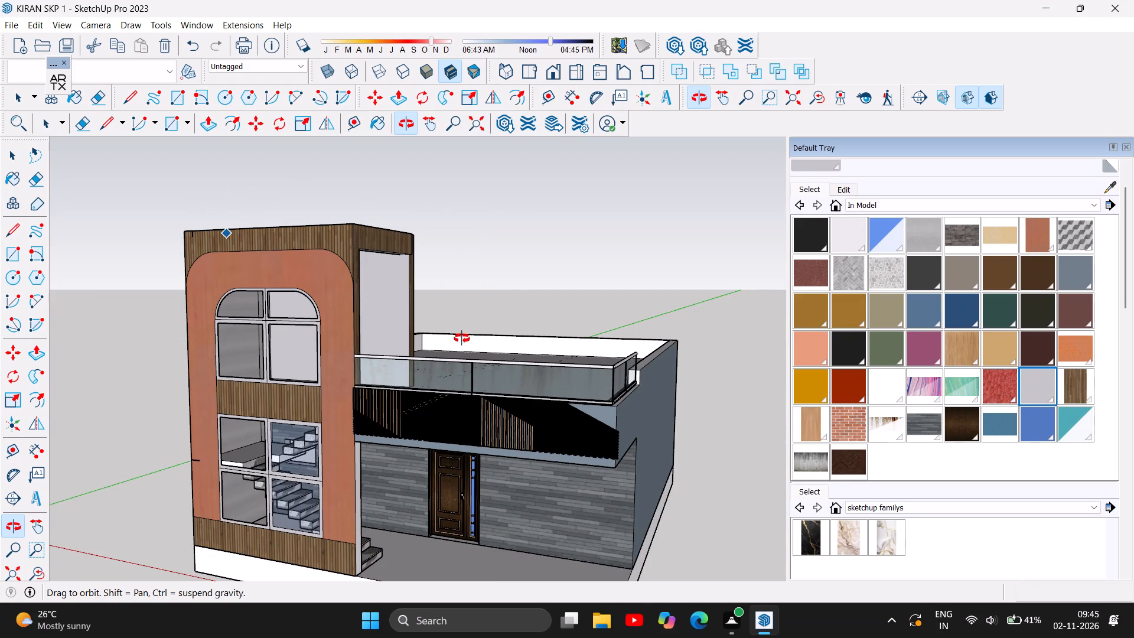
pyautogui.scroll(-2, 460, 336)
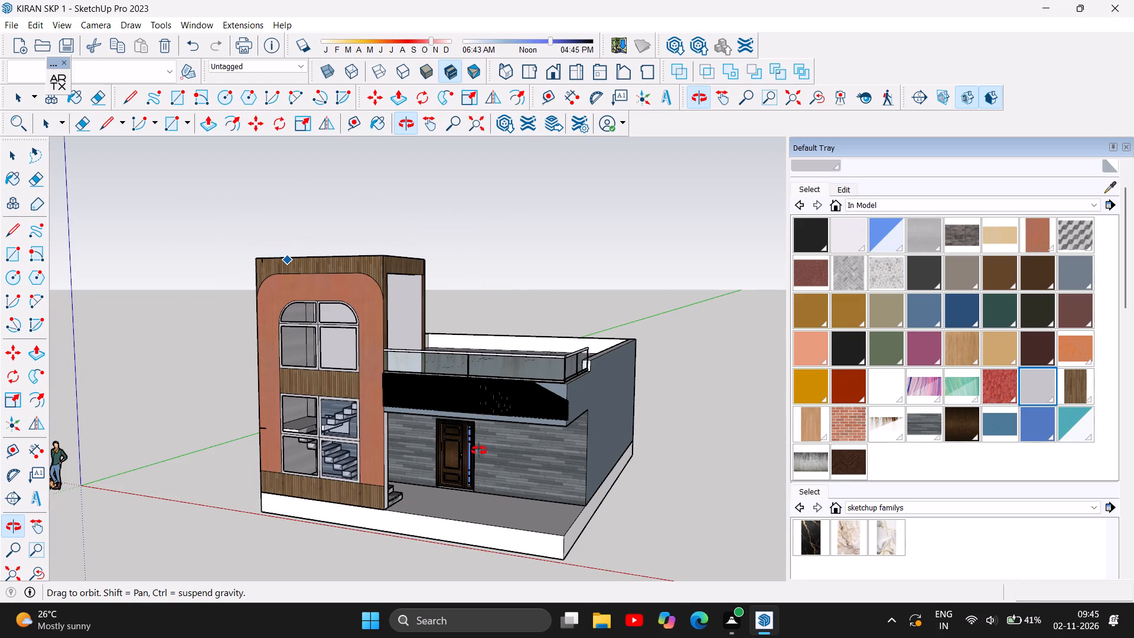
pyautogui.moveTo(484, 463); pyautogui.dragTo(445, 445)
pyautogui.scroll(1, 458, 542)
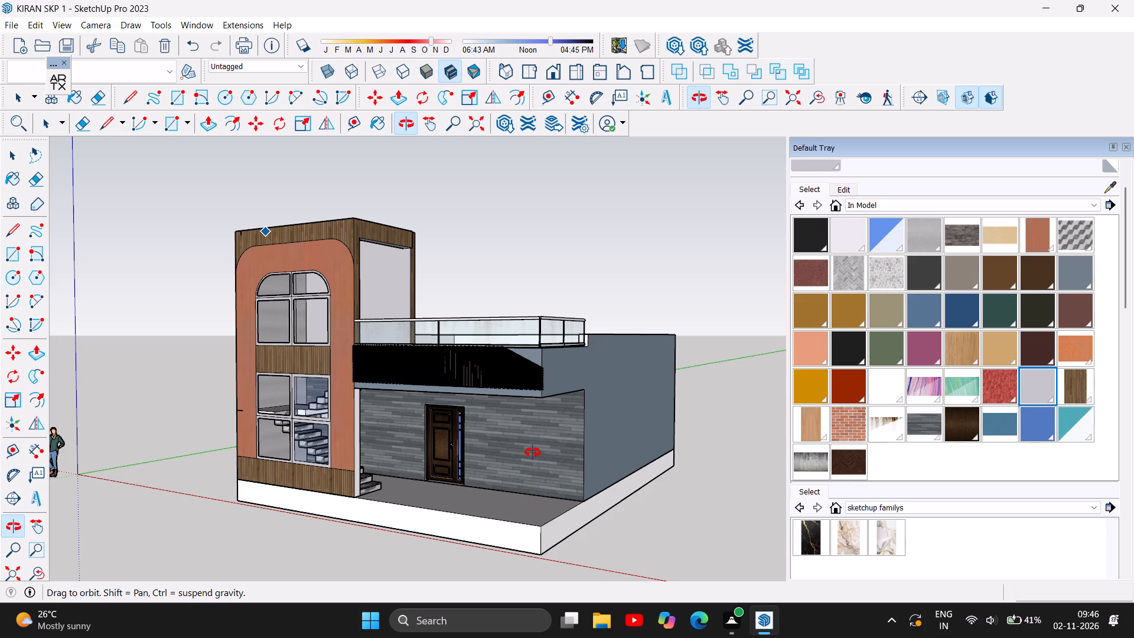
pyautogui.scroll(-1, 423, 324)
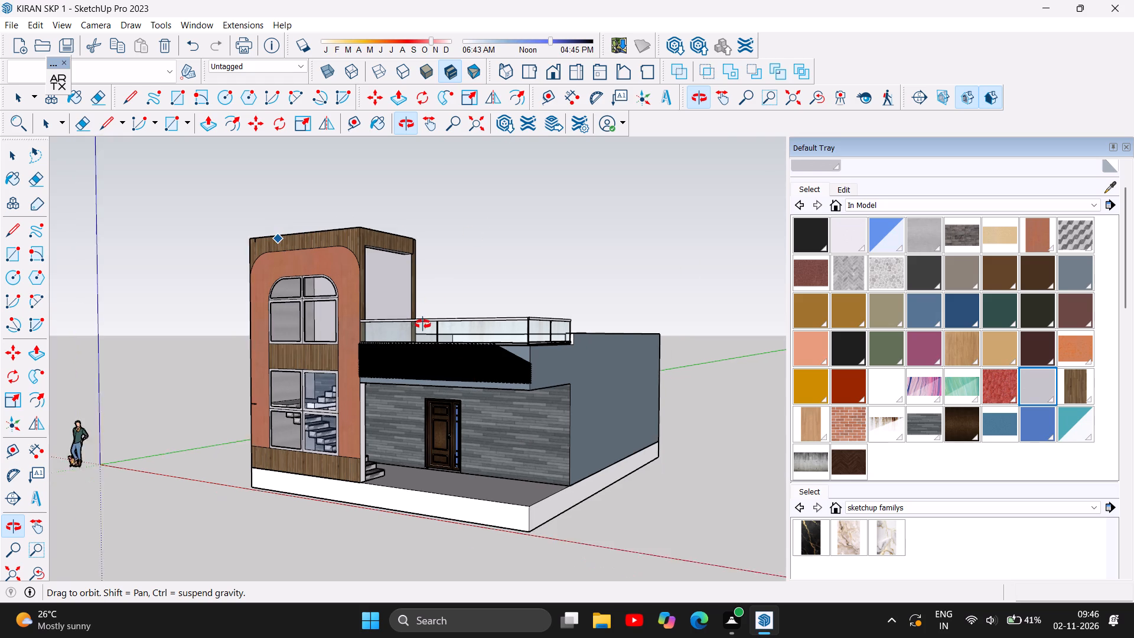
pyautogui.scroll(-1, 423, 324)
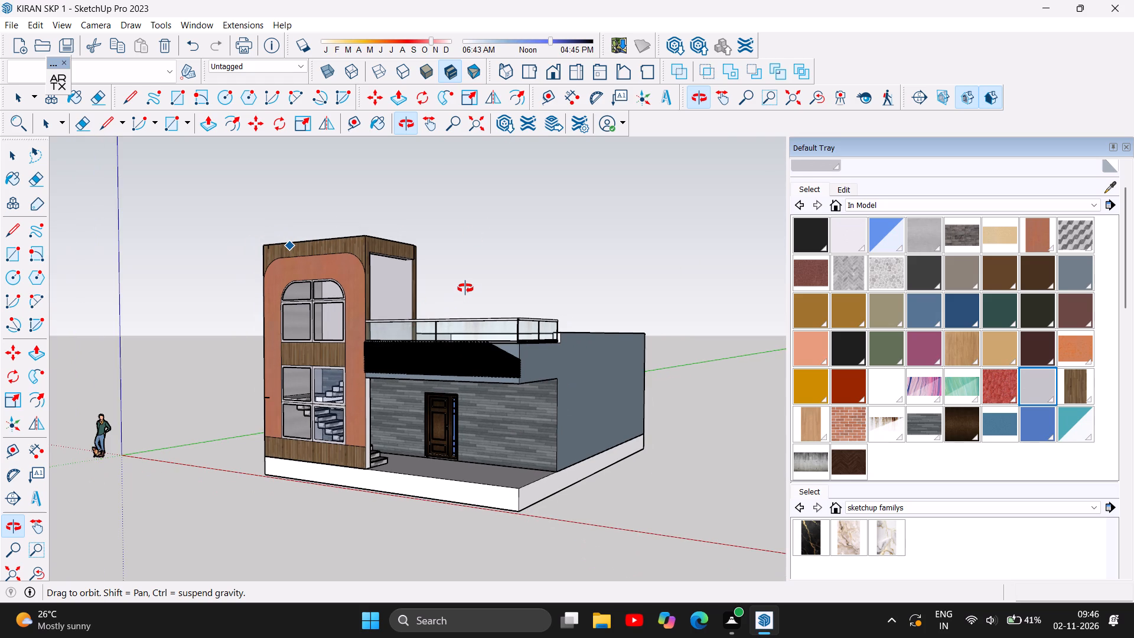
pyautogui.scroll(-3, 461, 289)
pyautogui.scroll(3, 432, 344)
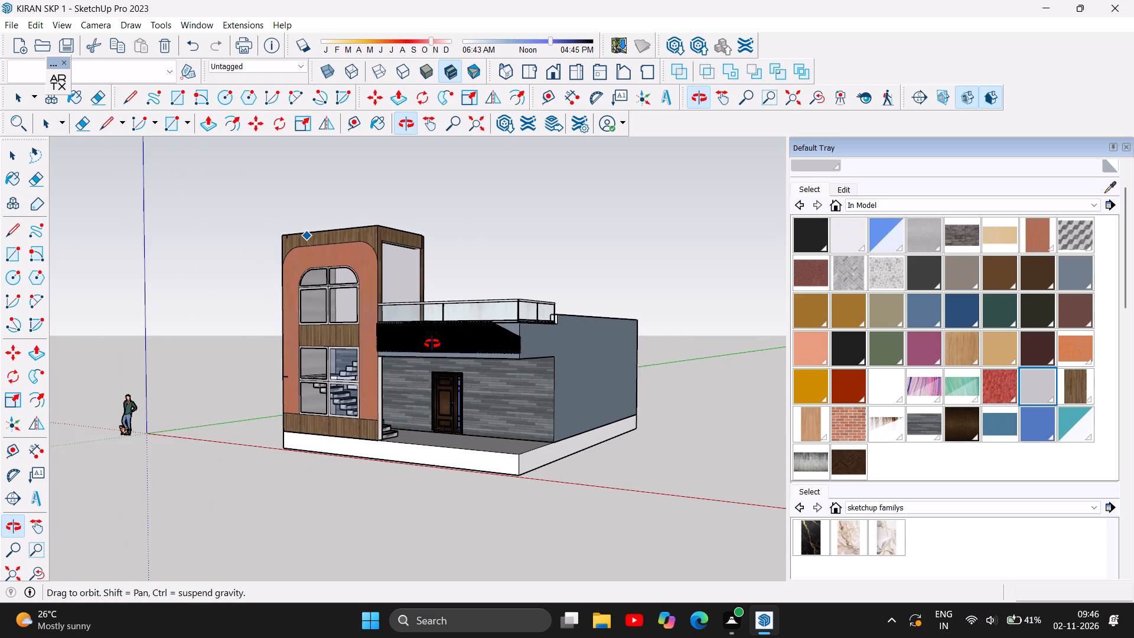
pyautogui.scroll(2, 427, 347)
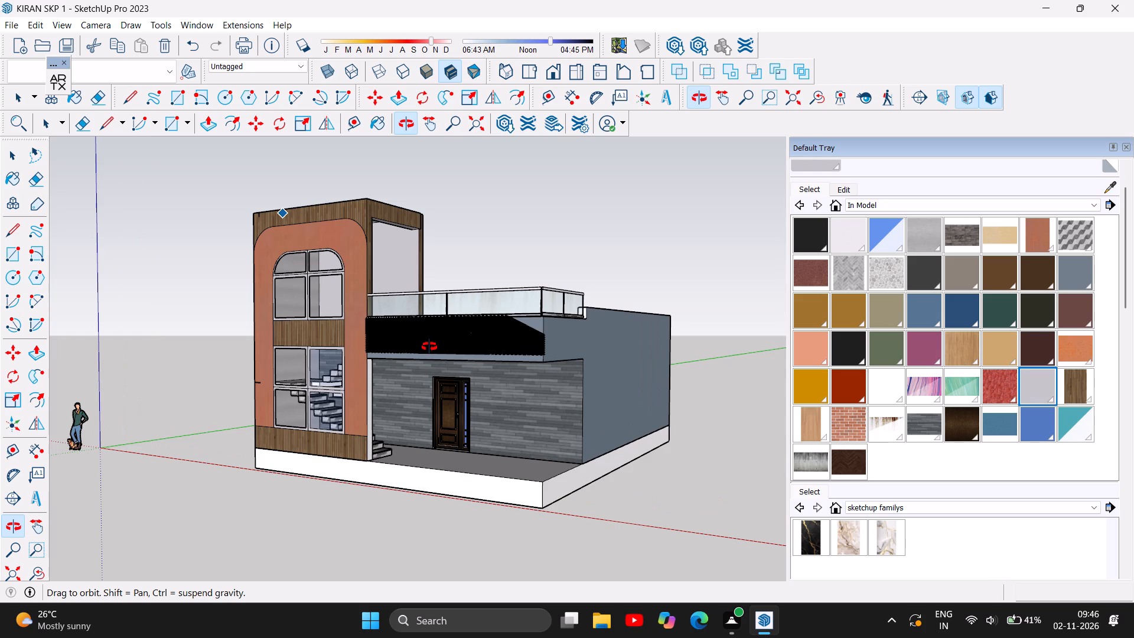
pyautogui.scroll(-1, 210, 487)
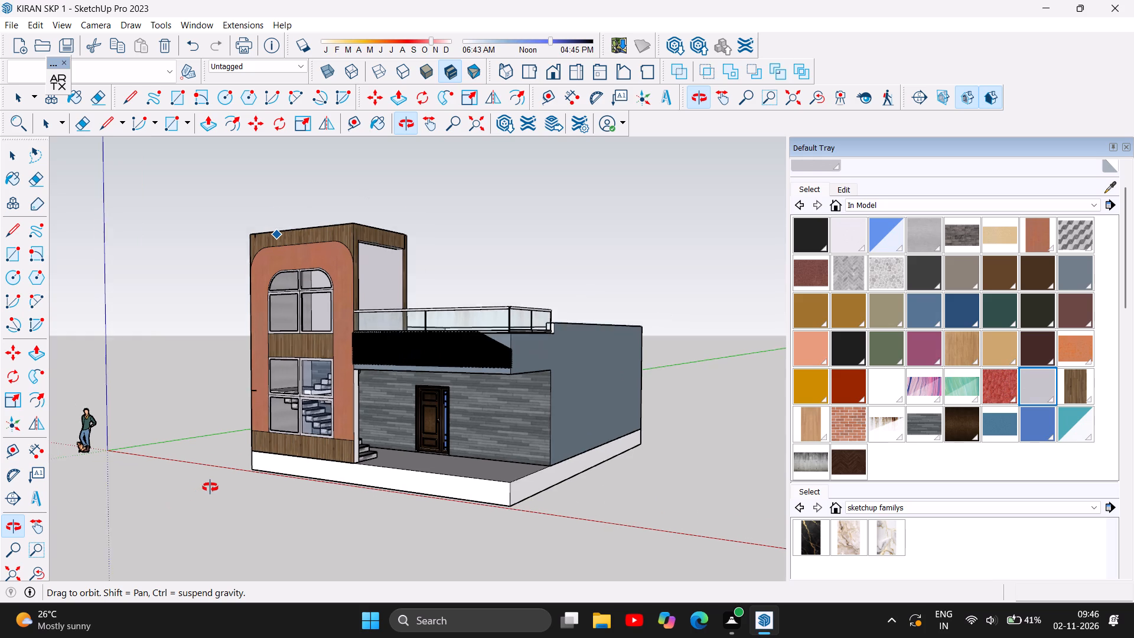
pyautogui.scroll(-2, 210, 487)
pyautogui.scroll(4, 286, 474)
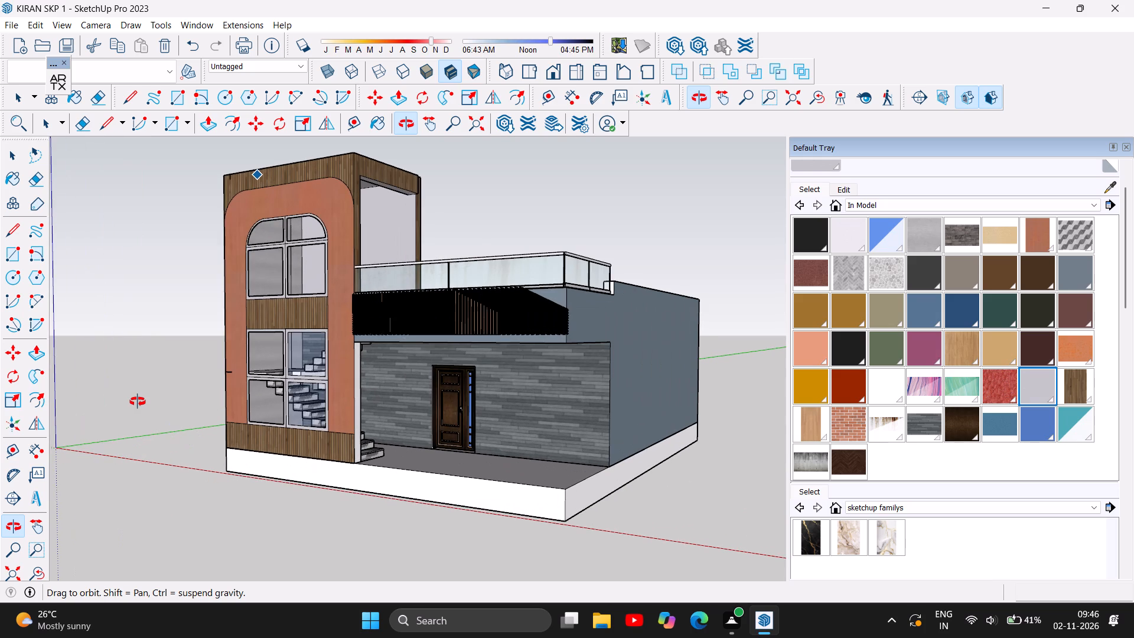
# Examine the house exterior from the front, both sides and above, covering the tower, entrance porch, glass railing and flat roof.
pyautogui.scroll(2, 200, 435)
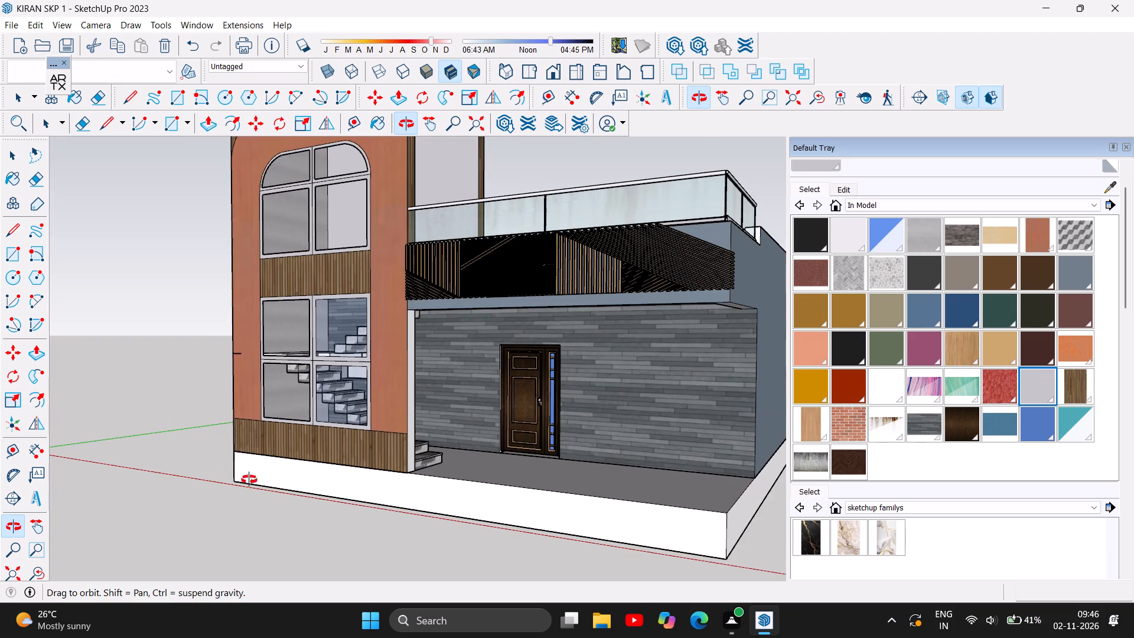
pyautogui.moveTo(195, 468); pyautogui.dragTo(285, 515)
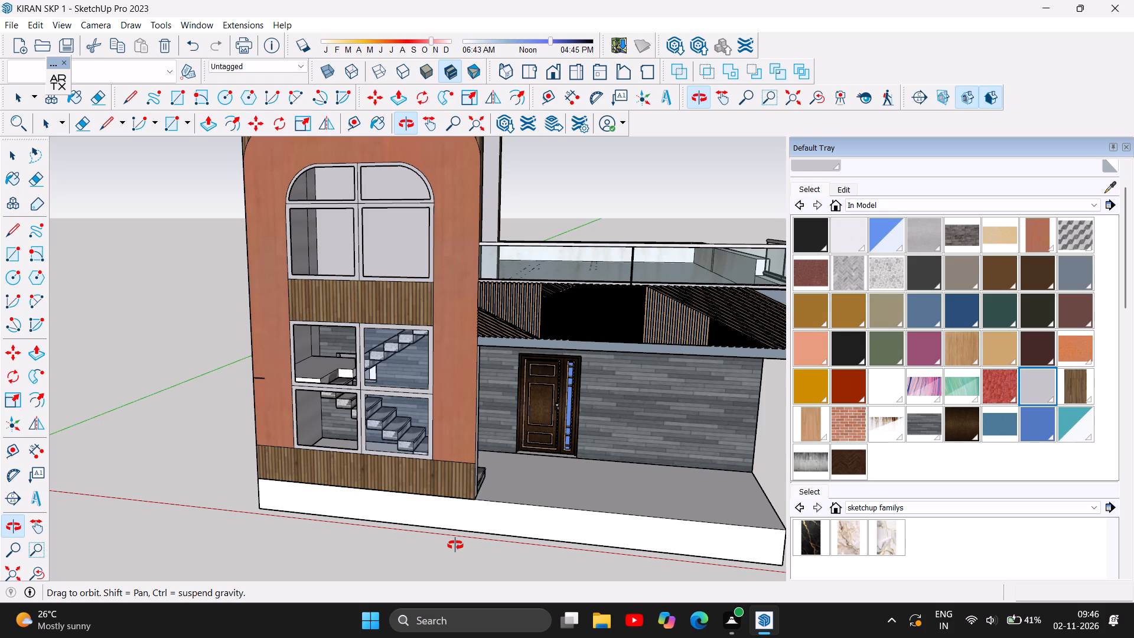
pyautogui.scroll(-1, 329, 533)
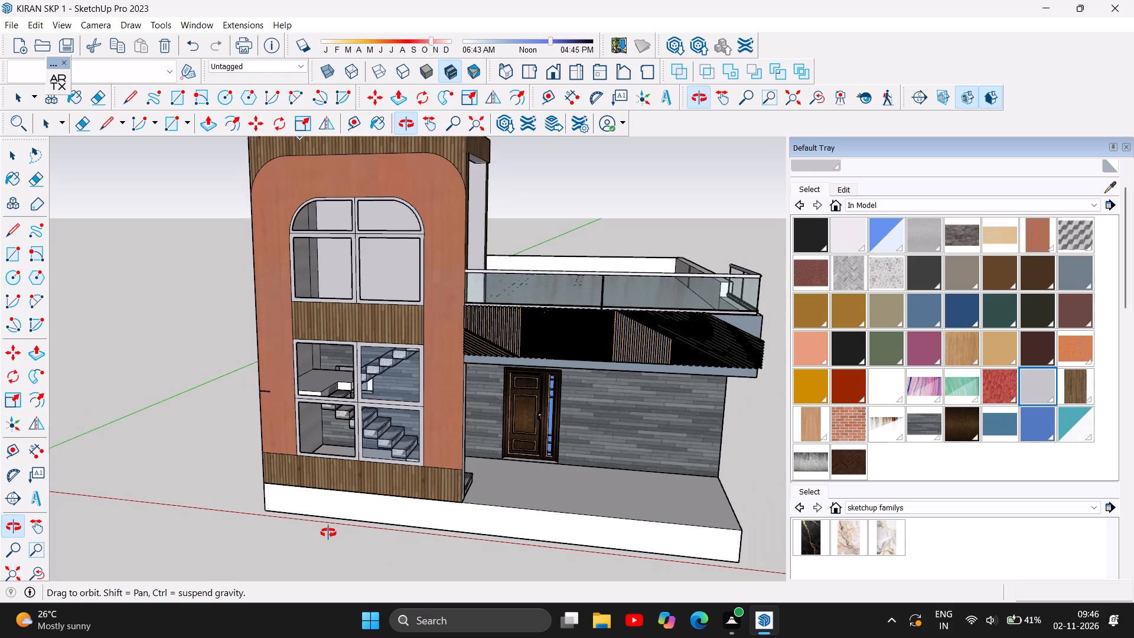
pyautogui.scroll(-1, 328, 533)
pyautogui.scroll(-2, 299, 442)
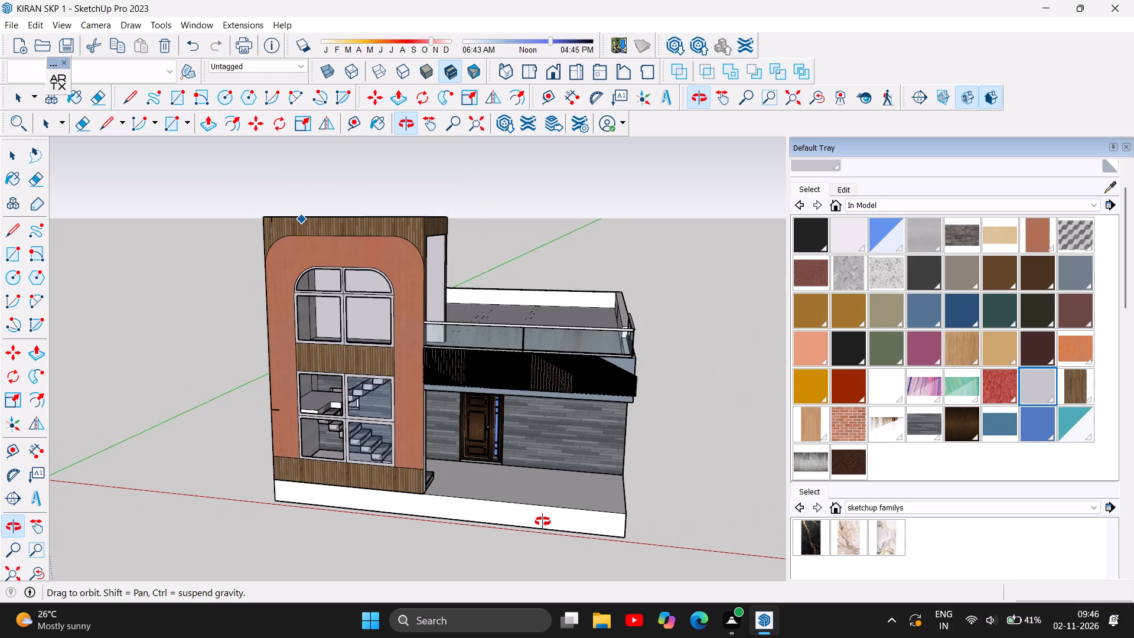
pyautogui.moveTo(528, 510); pyautogui.dragTo(287, 461)
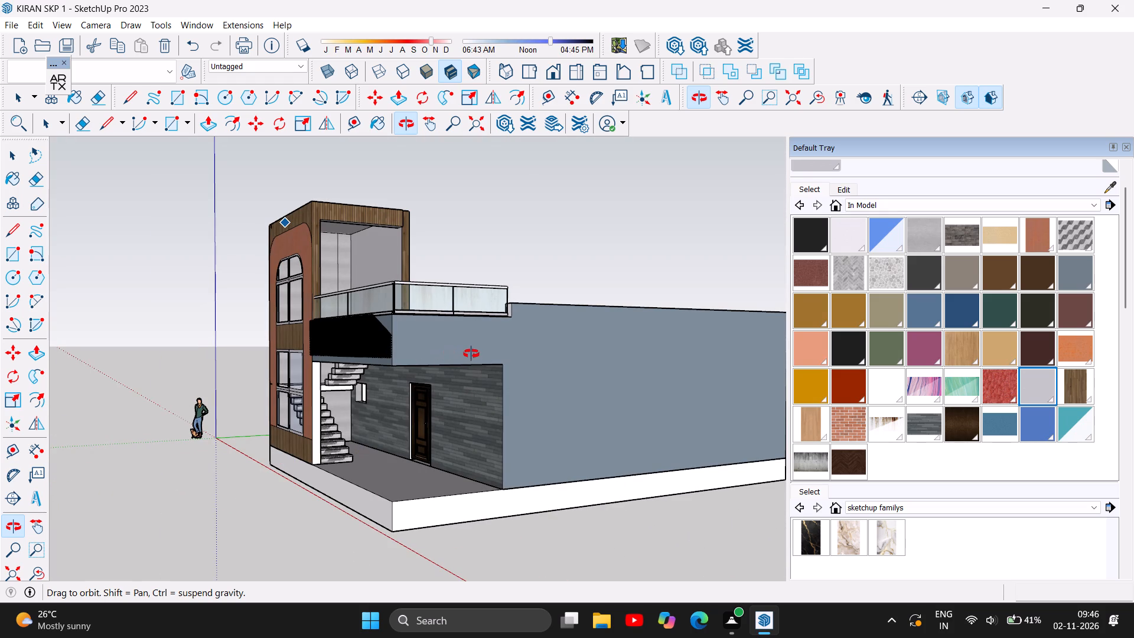
pyautogui.scroll(-1, 255, 418)
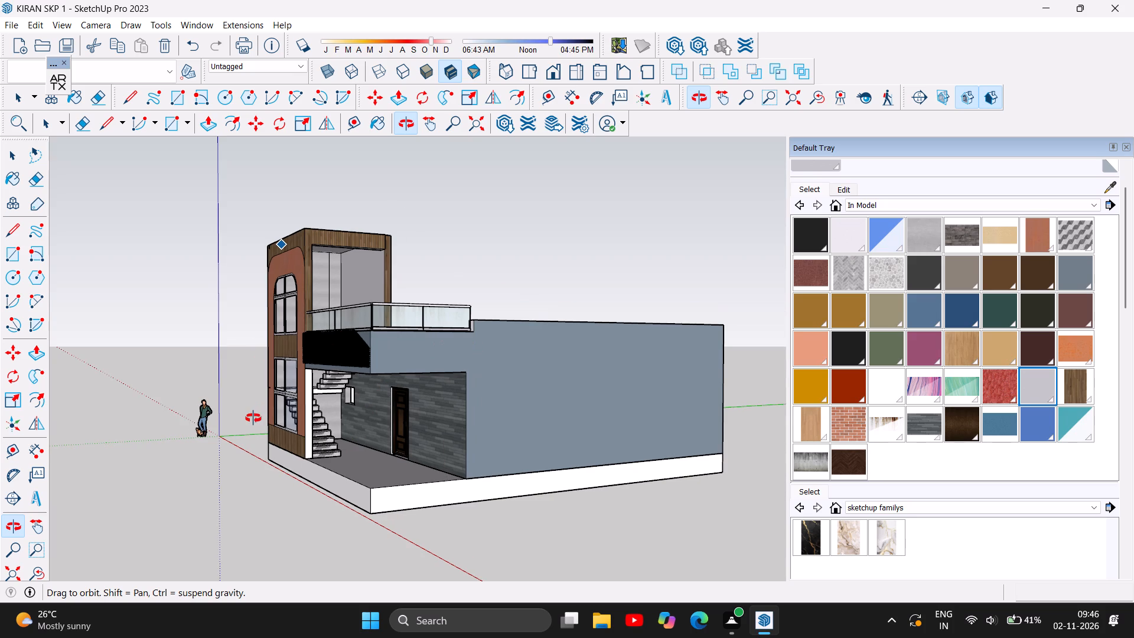
pyautogui.scroll(-2, 263, 412)
pyautogui.moveTo(246, 417); pyautogui.dragTo(301, 444)
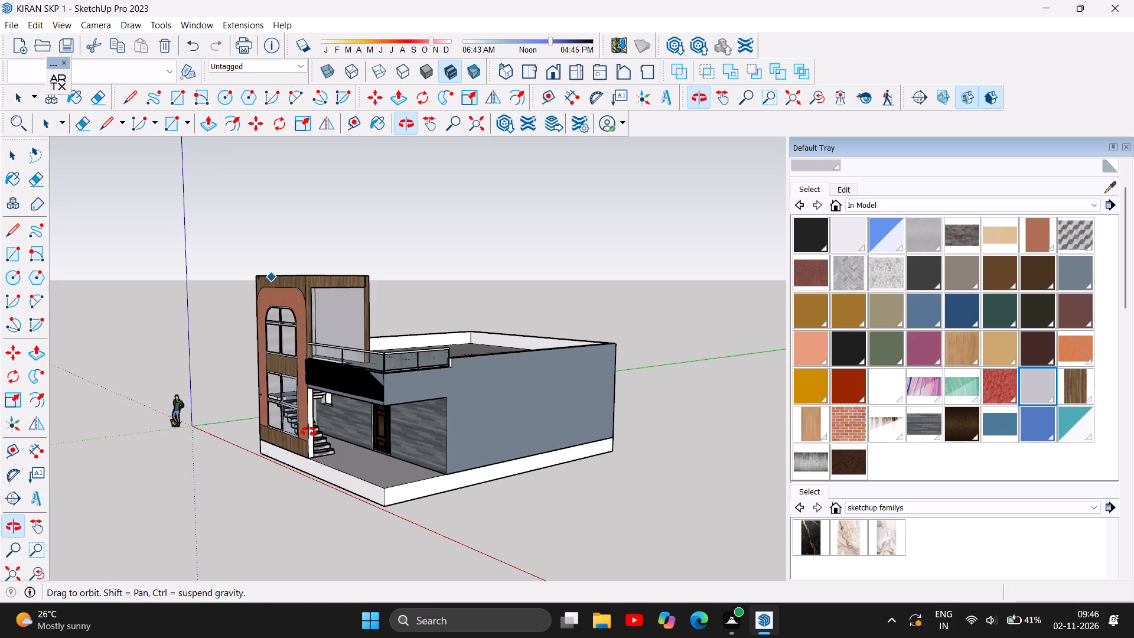
pyautogui.scroll(2, 309, 431)
pyautogui.moveTo(354, 439); pyautogui.dragTo(410, 497)
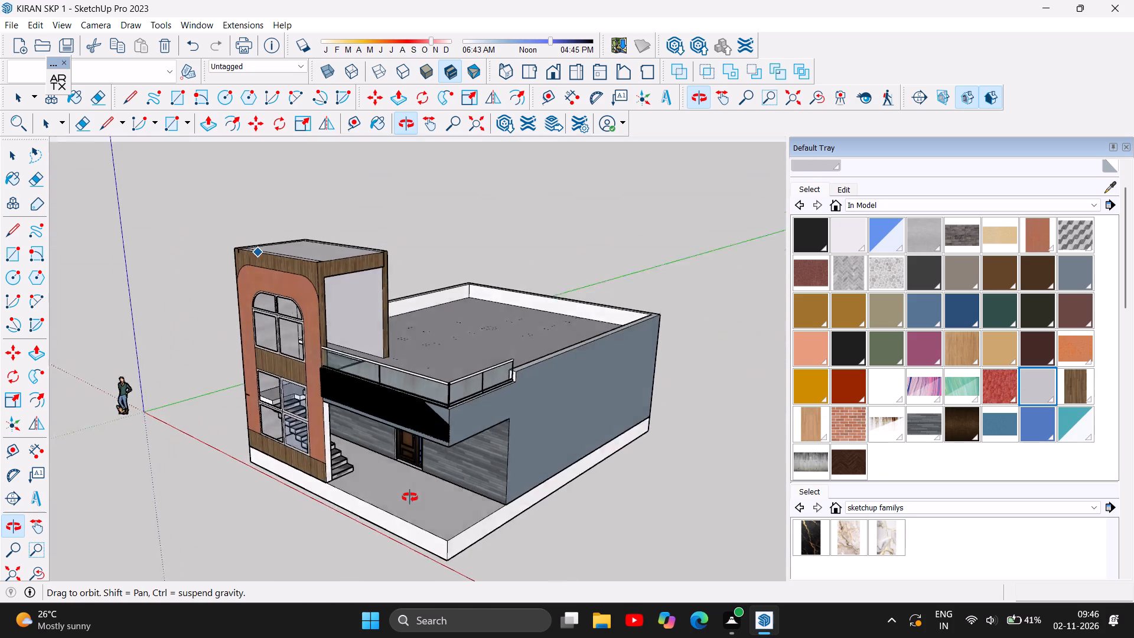
pyautogui.moveTo(410, 497); pyautogui.dragTo(595, 486)
pyautogui.moveTo(235, 391); pyautogui.dragTo(602, 468)
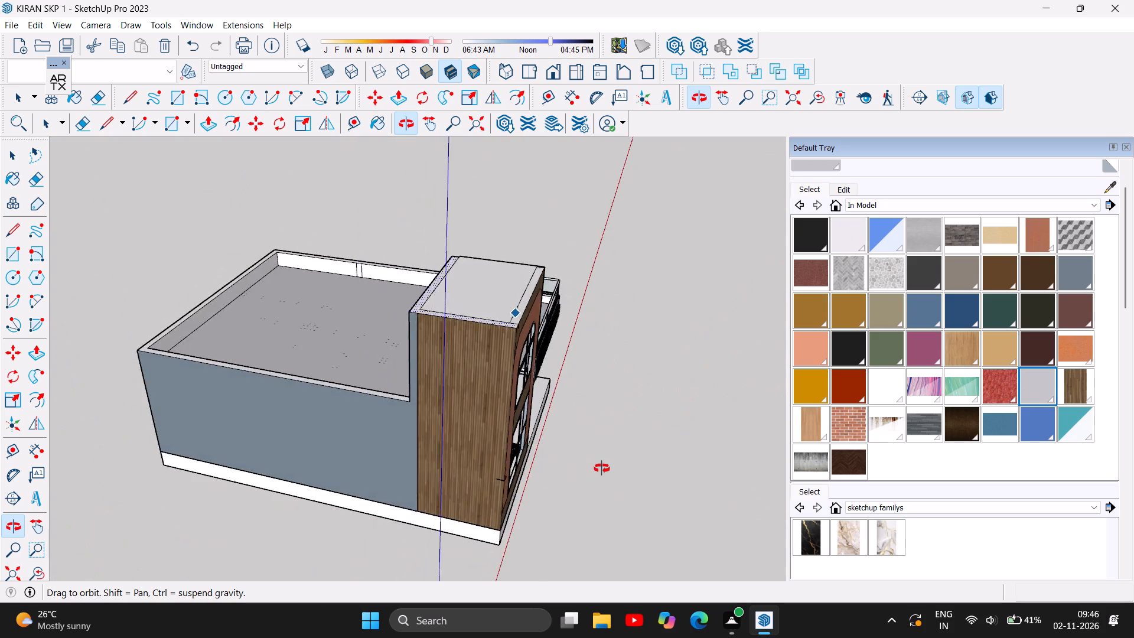
pyautogui.moveTo(602, 468); pyautogui.dragTo(370, 589)
pyautogui.moveTo(579, 382); pyautogui.dragTo(214, 470)
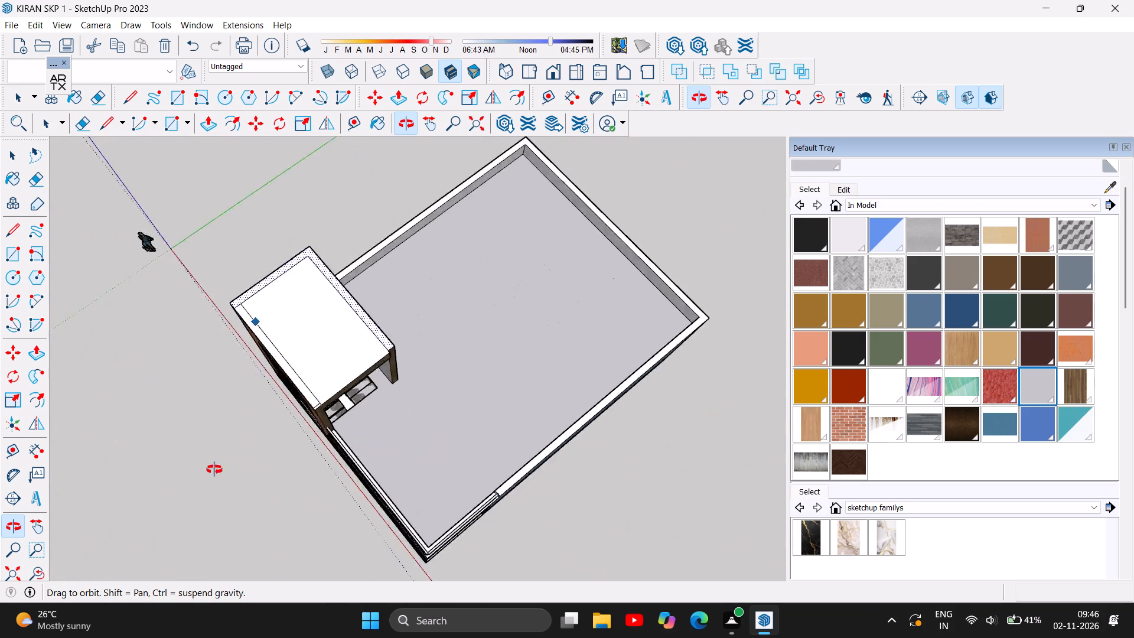
pyautogui.moveTo(214, 470); pyautogui.dragTo(96, 288)
# Inspect the tower's roof-level opening up close, including the wood-clad frame, inner walls, stairwell and arched window.
pyautogui.scroll(3, 349, 262)
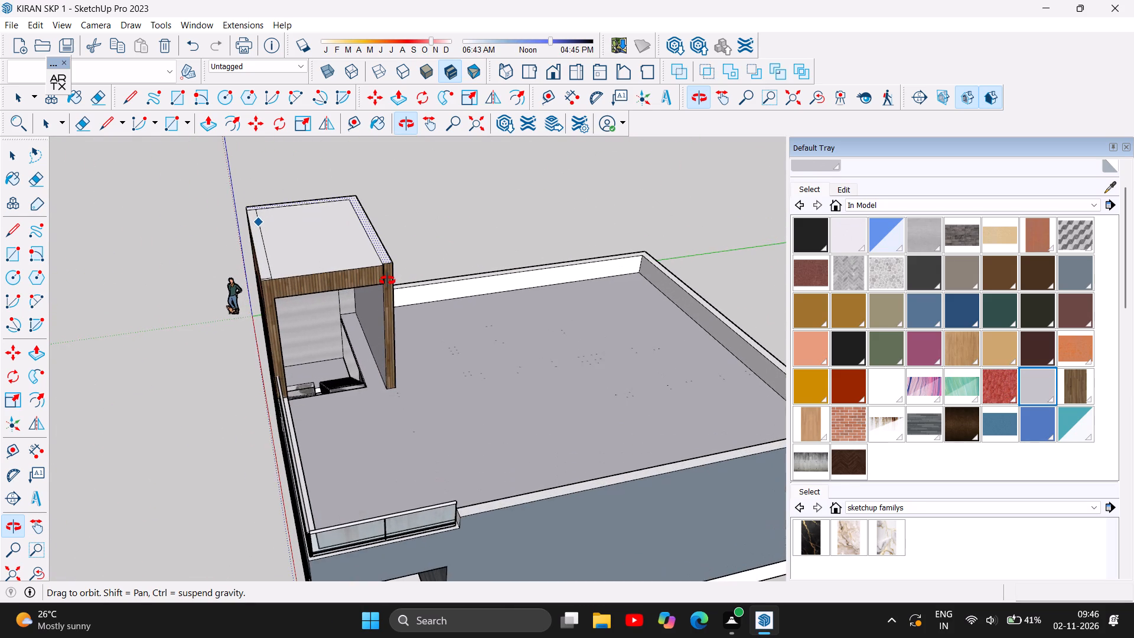
pyautogui.scroll(6, 388, 281)
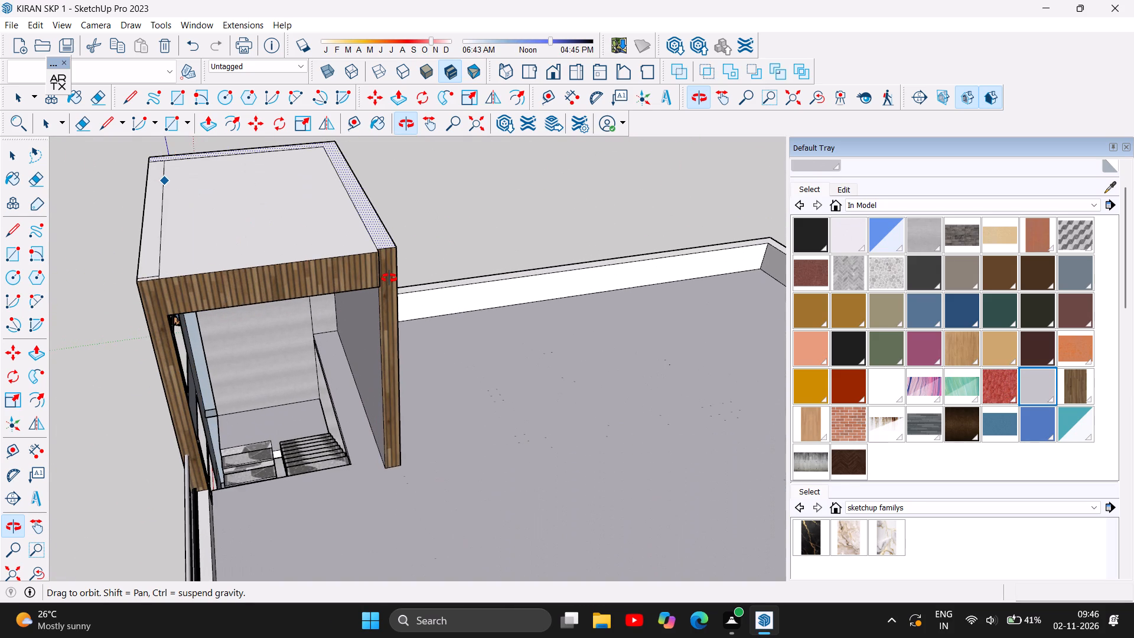
pyautogui.scroll(3, 390, 273)
pyautogui.moveTo(406, 262); pyautogui.dragTo(291, 234)
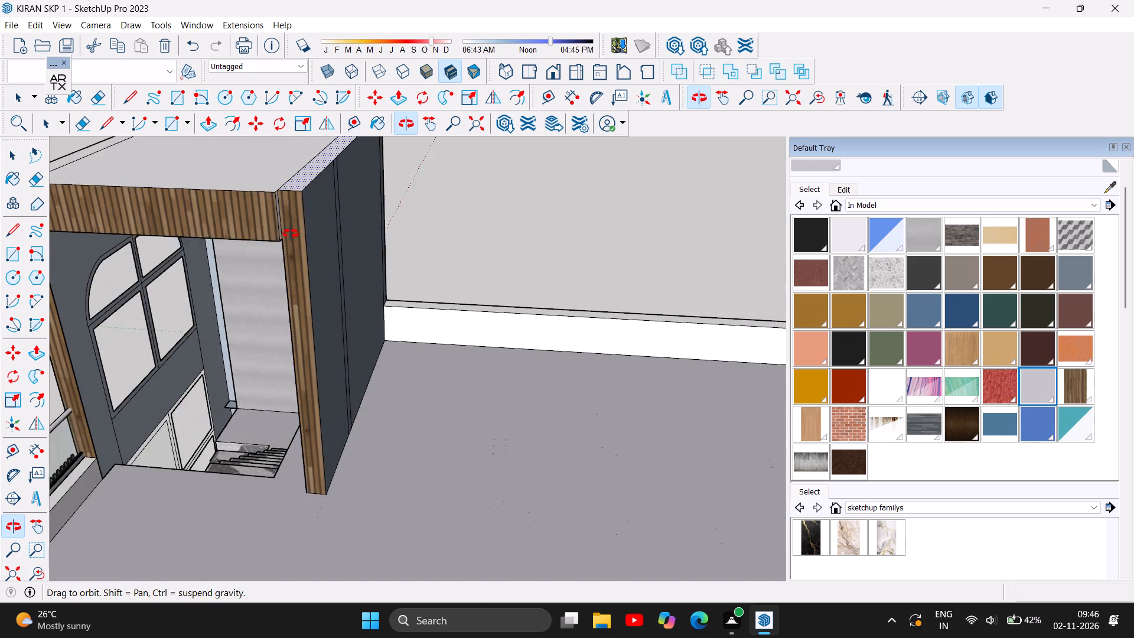
pyautogui.moveTo(291, 234); pyautogui.dragTo(264, 235)
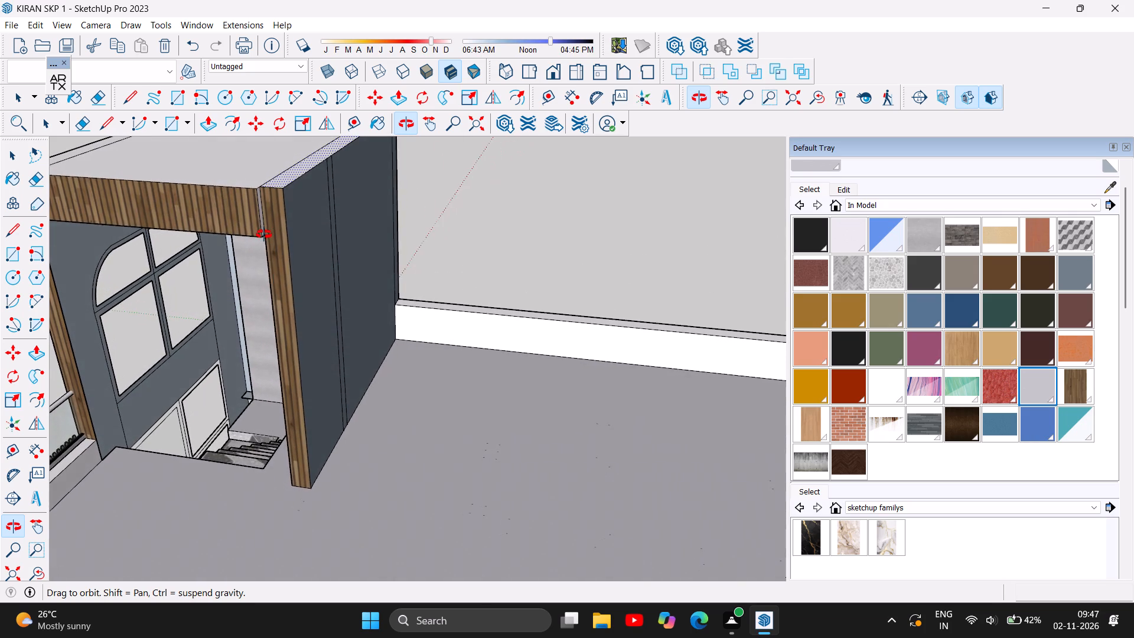
pyautogui.moveTo(264, 235); pyautogui.dragTo(456, 151)
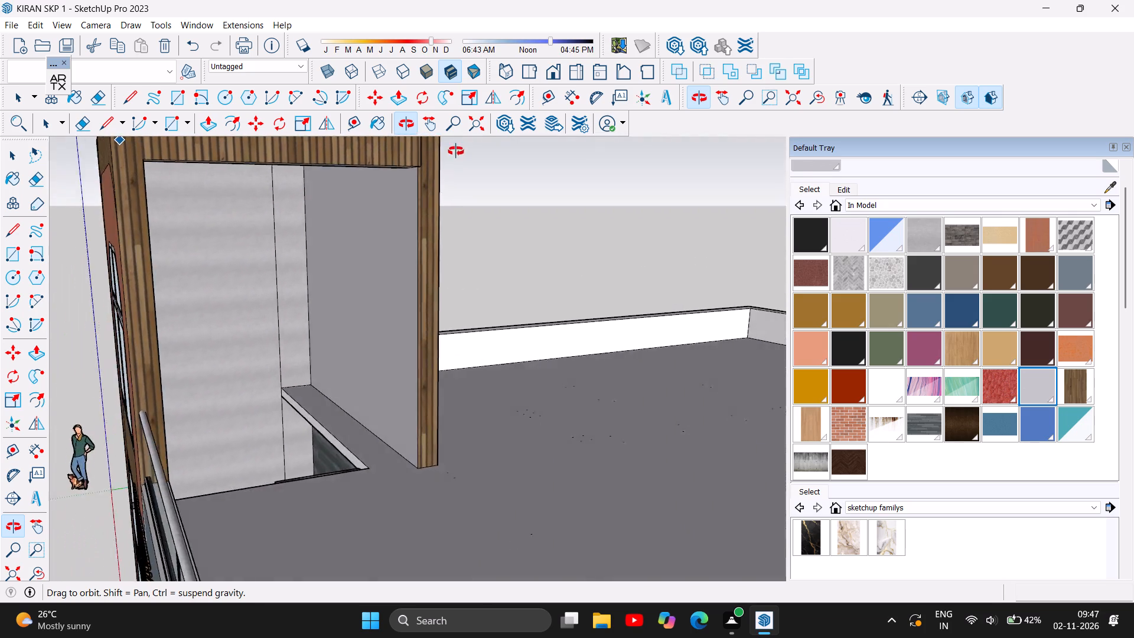
pyautogui.moveTo(456, 151); pyautogui.dragTo(638, 139)
pyautogui.moveTo(309, 300); pyautogui.dragTo(477, 251)
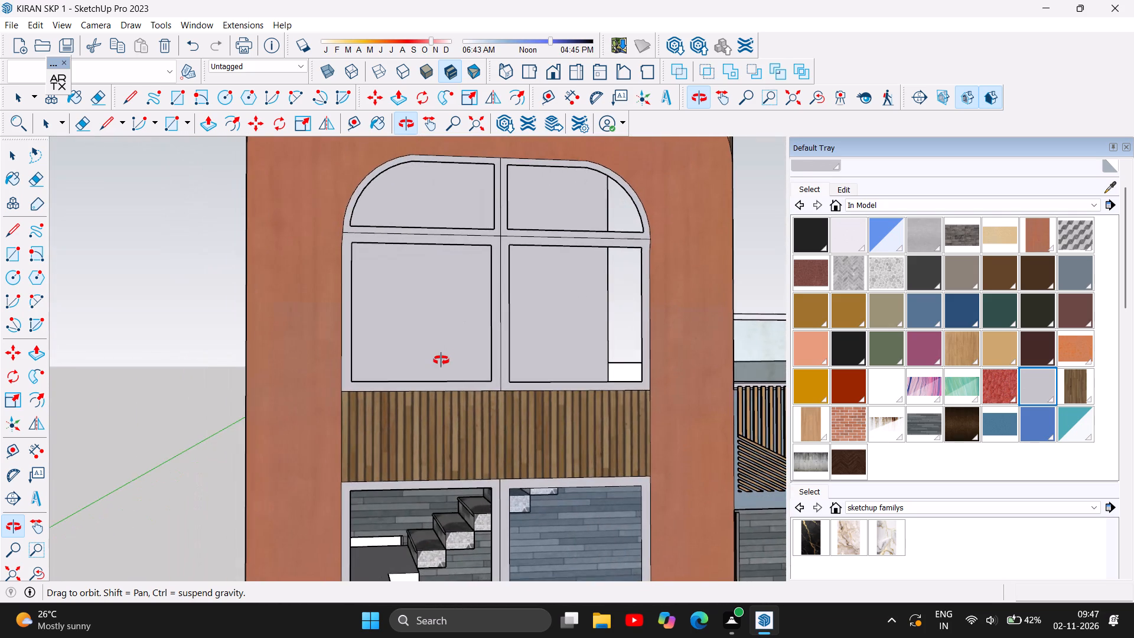
# Review the full front elevation, covering the tower's terracotta surround, windows, canopy, railing and entrance door.
pyautogui.scroll(-6, 441, 362)
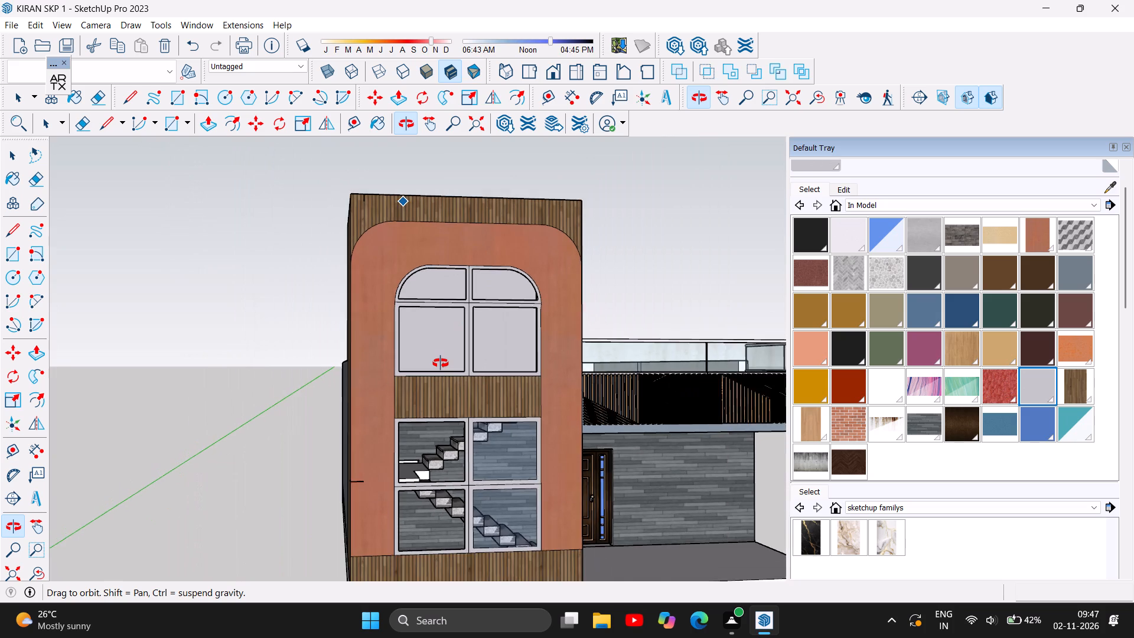
pyautogui.scroll(-3, 441, 363)
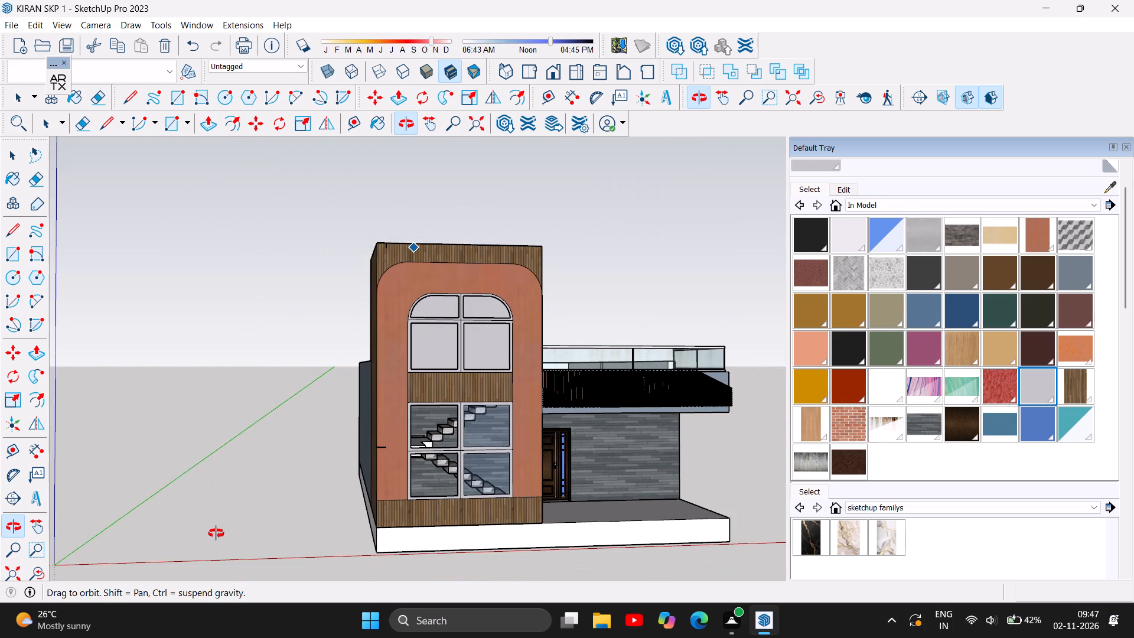
pyautogui.moveTo(592, 567); pyautogui.dragTo(480, 539)
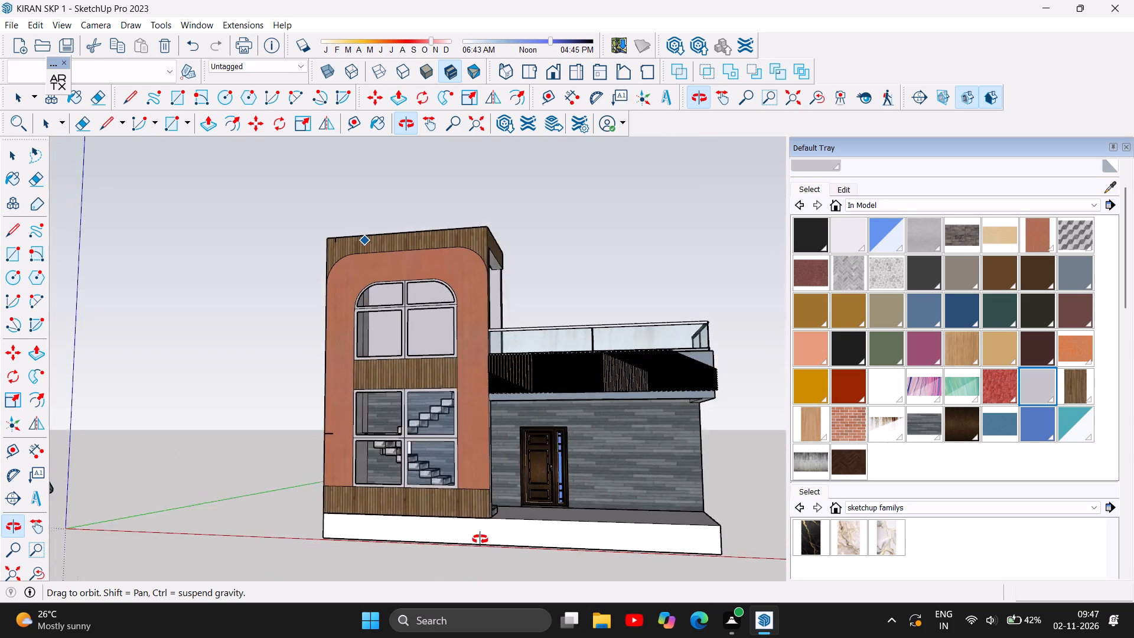
pyautogui.moveTo(480, 539); pyautogui.dragTo(550, 523)
pyautogui.scroll(-4, 419, 535)
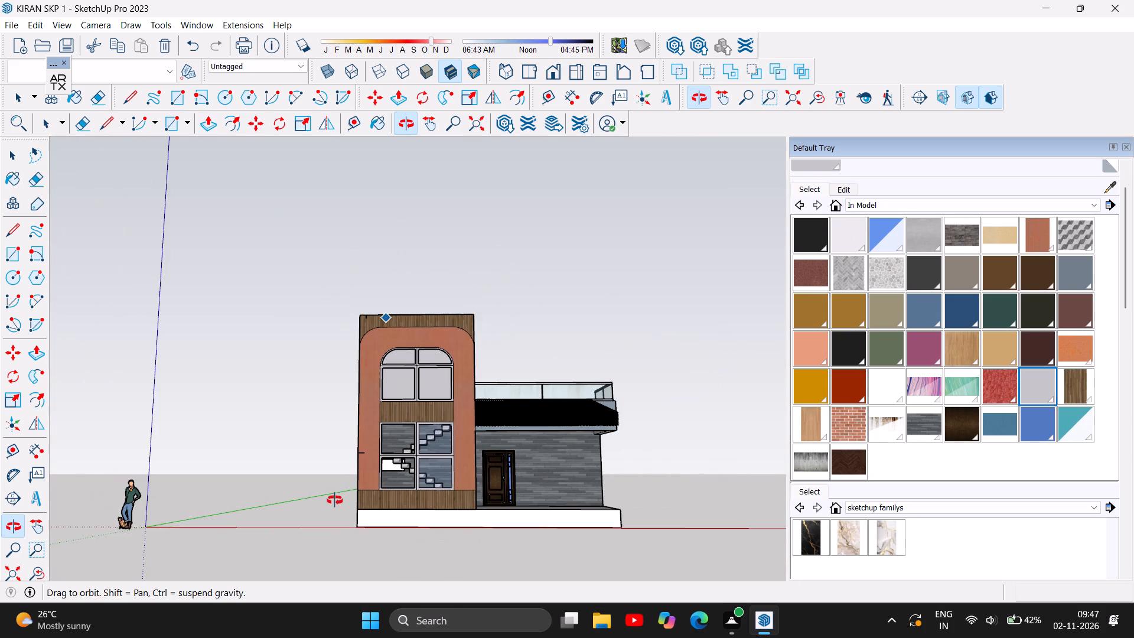
pyautogui.scroll(1, 601, 510)
pyautogui.moveTo(472, 506); pyautogui.dragTo(445, 524)
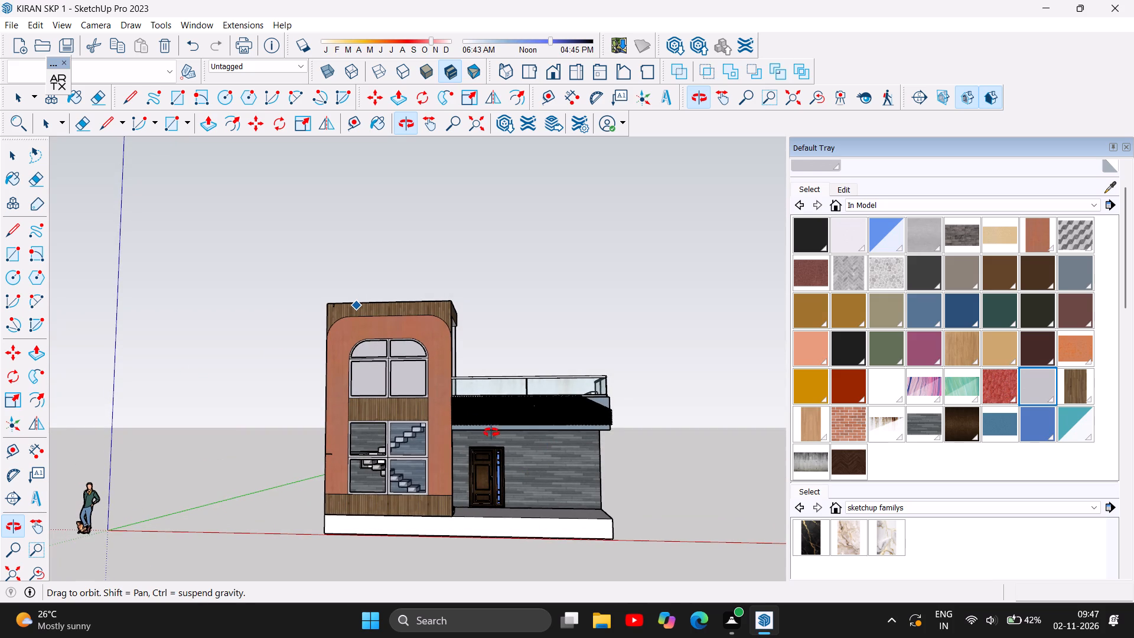
pyautogui.scroll(1, 526, 485)
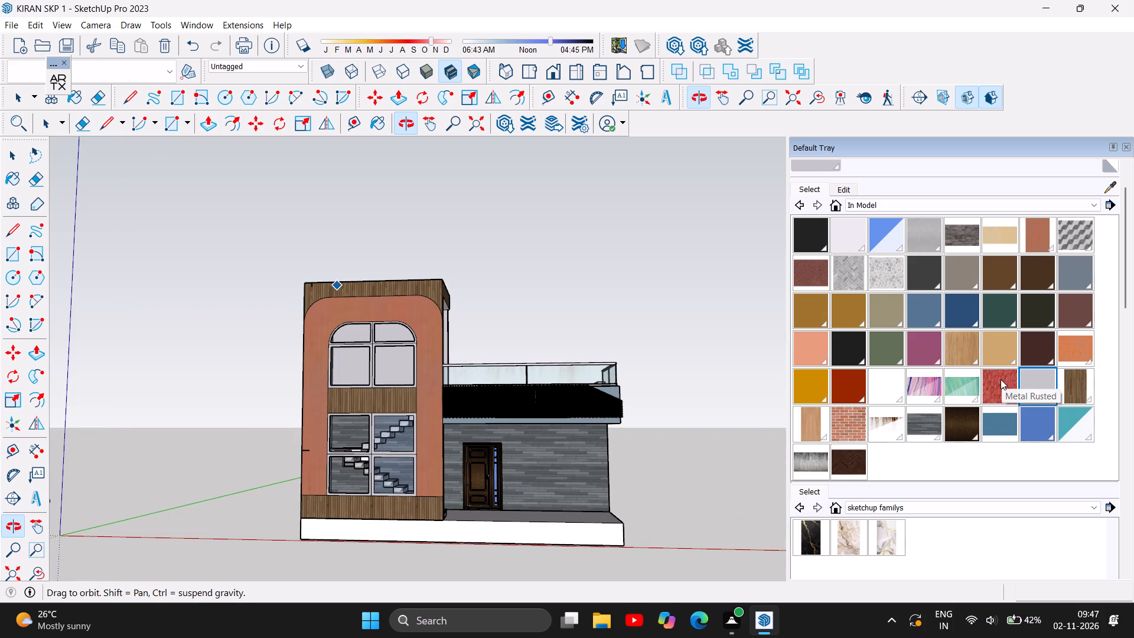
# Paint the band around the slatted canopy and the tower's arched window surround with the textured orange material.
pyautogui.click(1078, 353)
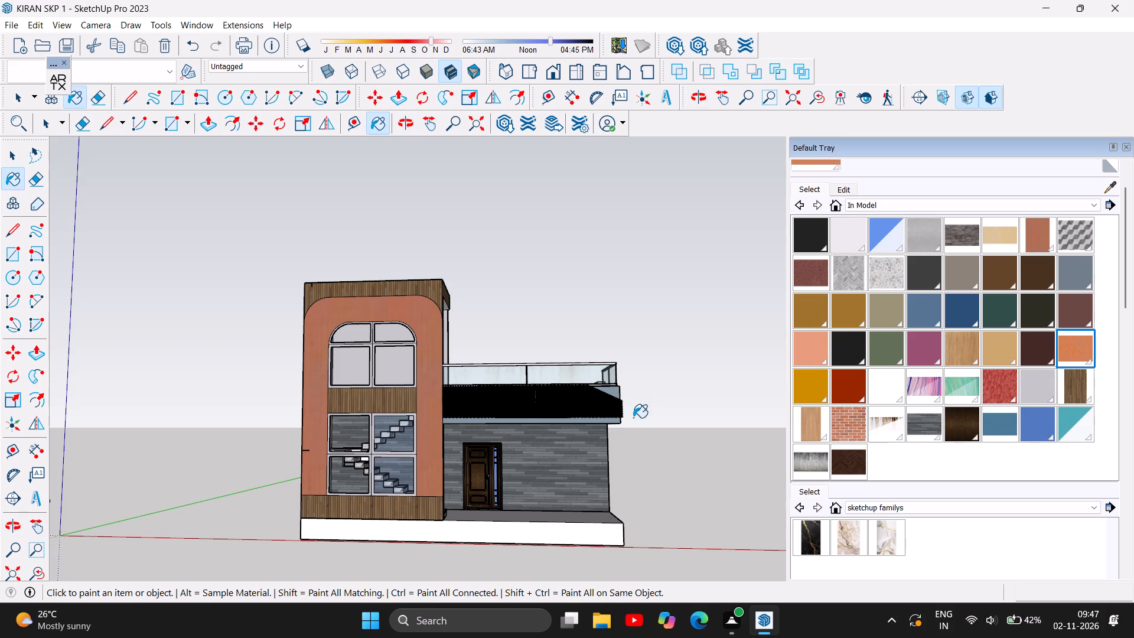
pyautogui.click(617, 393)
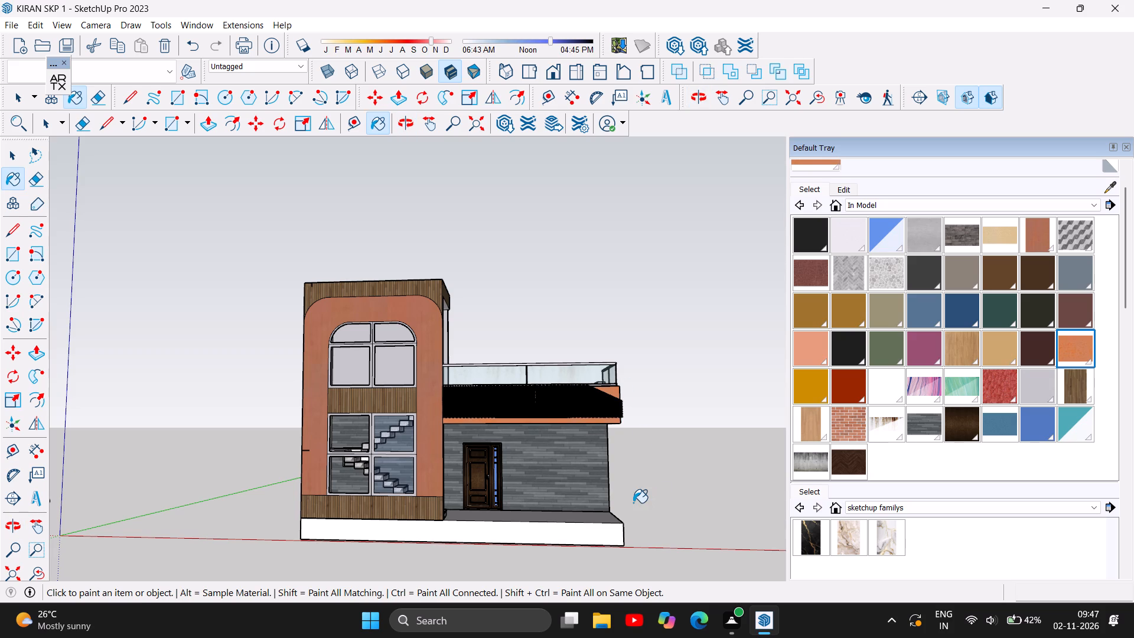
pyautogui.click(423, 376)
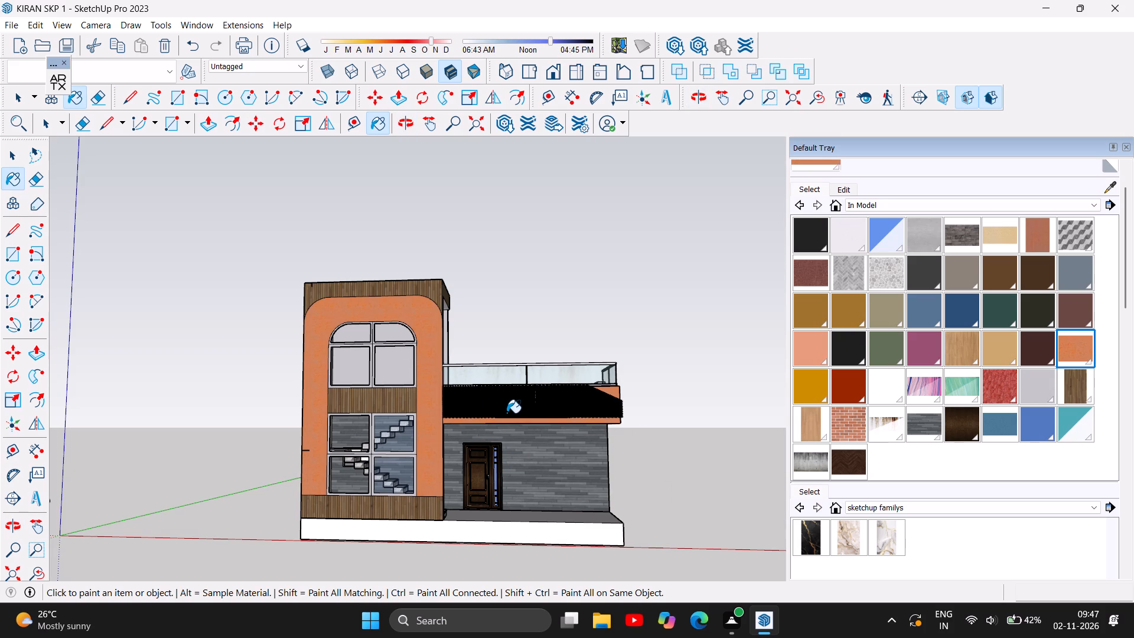
# Repaint the tower's arched window surround and the canopy band with the plain peach colour.
pyautogui.click(816, 350)
pyautogui.click(440, 351)
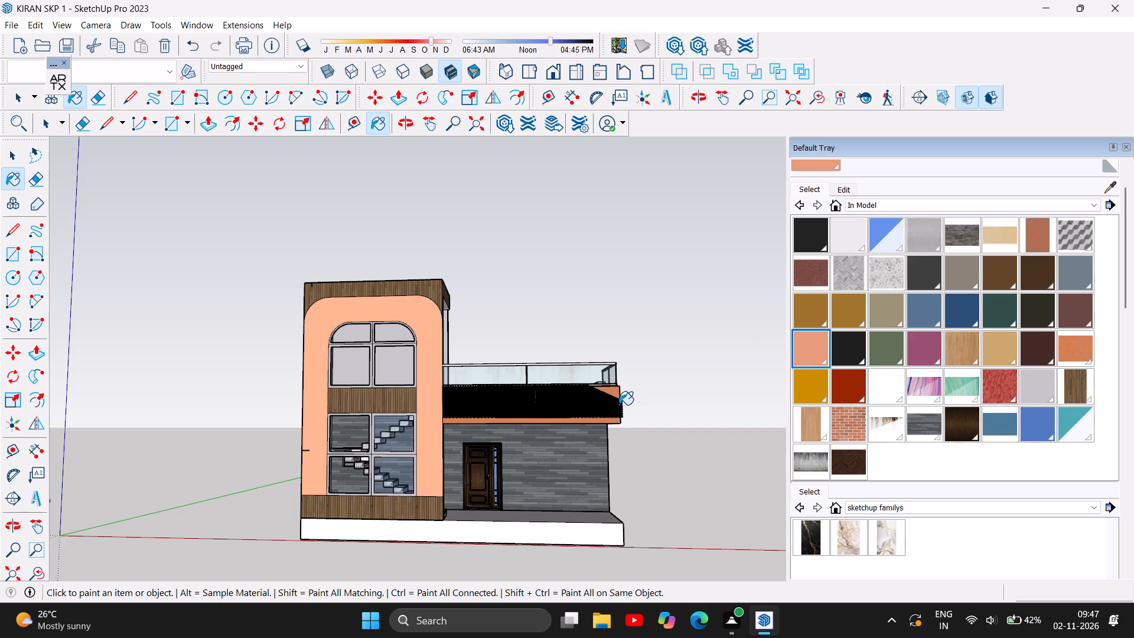
pyautogui.click(615, 393)
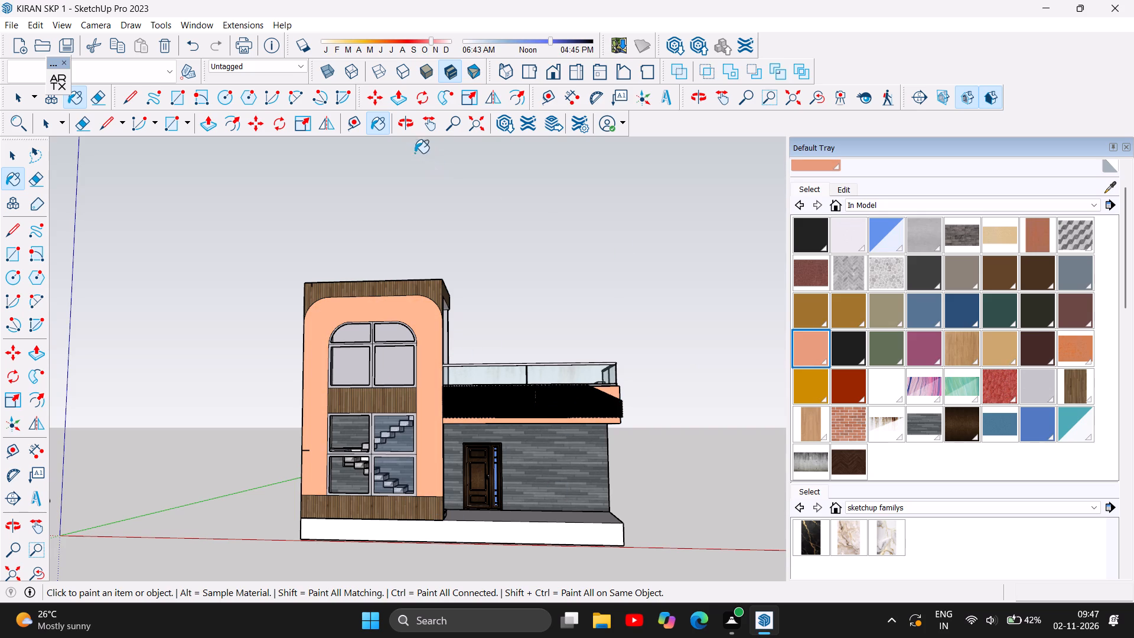
# Repaint the tower's arched window surround with the dark blue colour from the model's materials.
pyautogui.click(408, 131)
pyautogui.moveTo(489, 311); pyautogui.dragTo(351, 385)
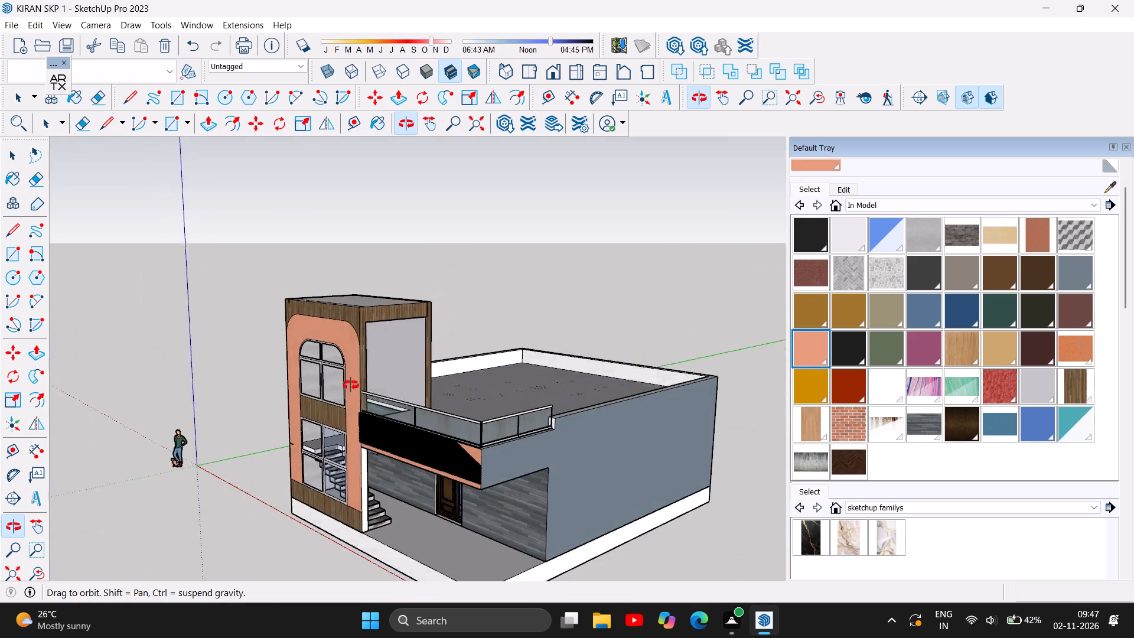
pyautogui.moveTo(351, 385); pyautogui.dragTo(135, 383)
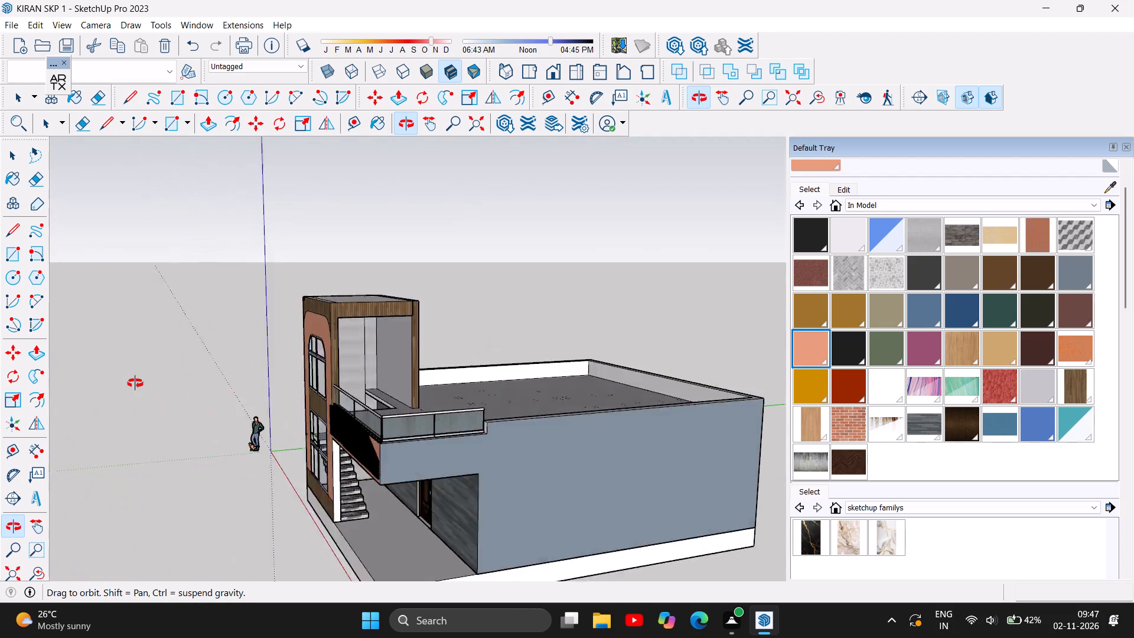
pyautogui.moveTo(135, 383); pyautogui.dragTo(563, 338)
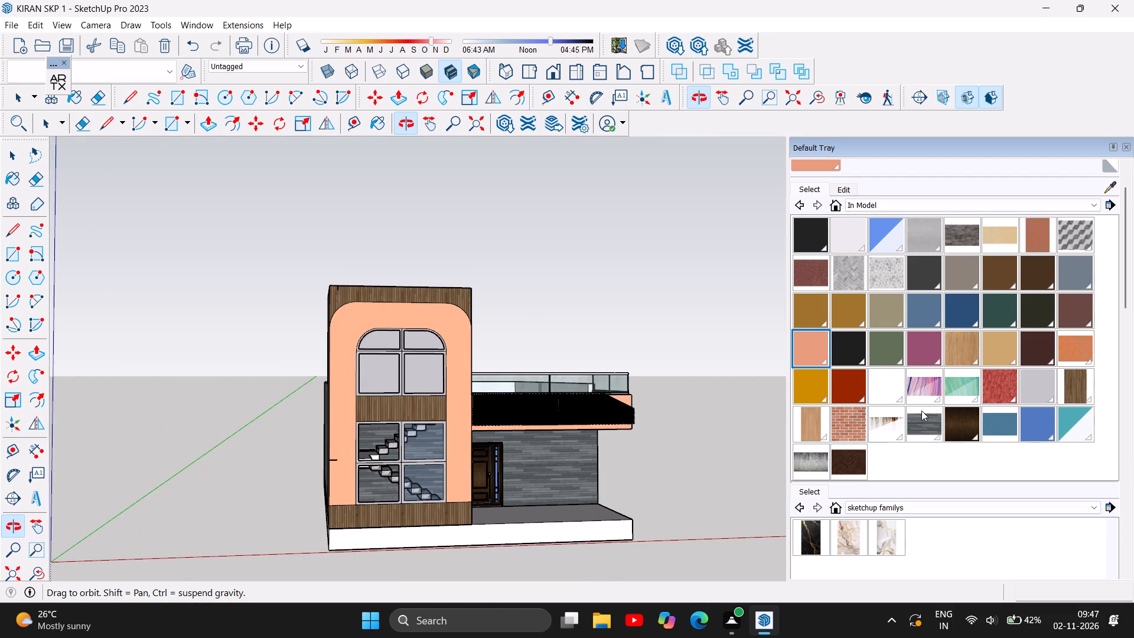
pyautogui.scroll(-3, 921, 411)
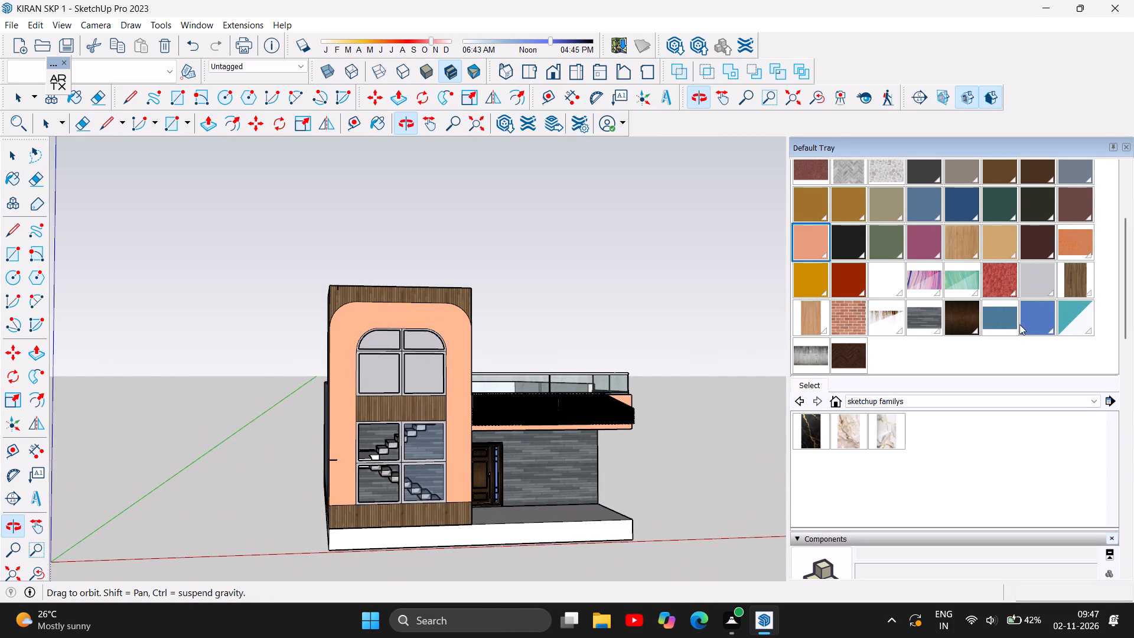
pyautogui.scroll(2, 908, 311)
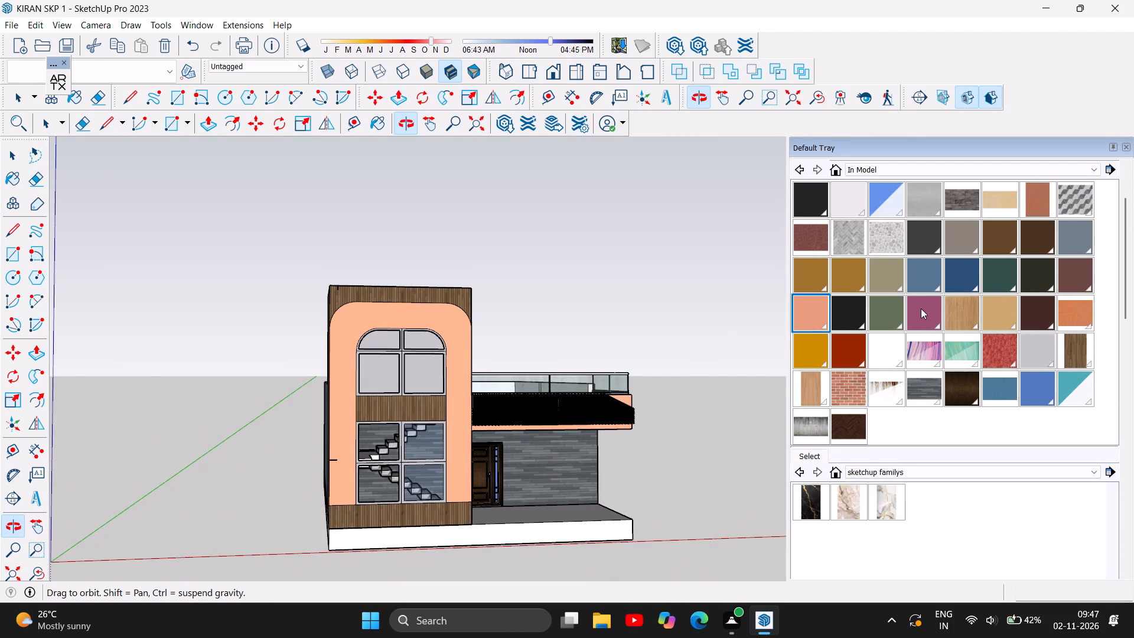
pyautogui.click(963, 281)
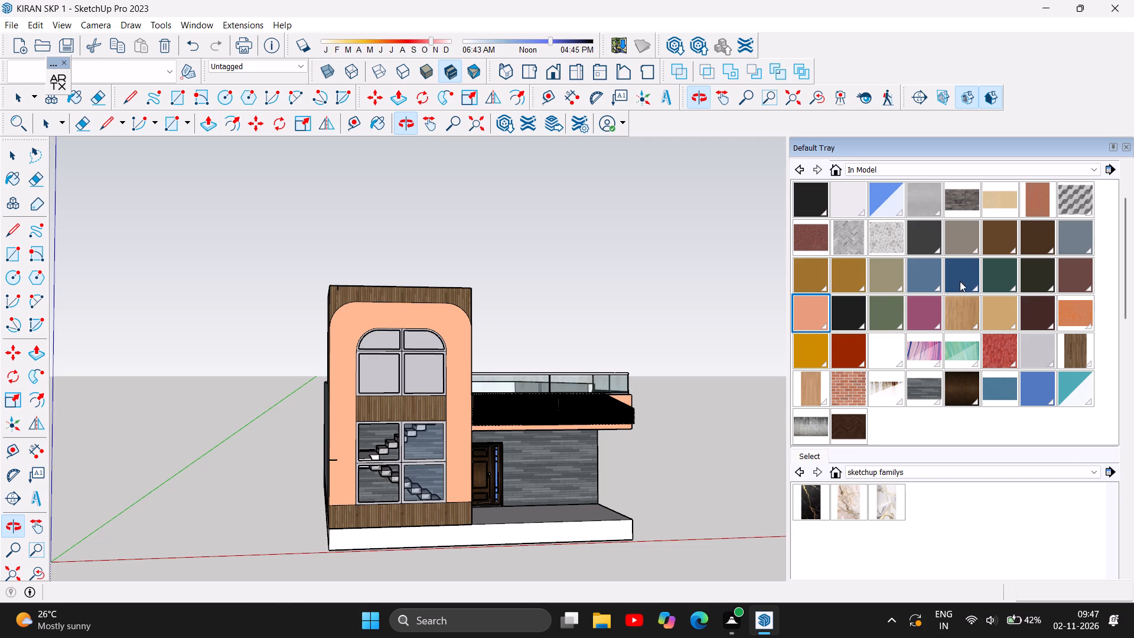
pyautogui.click(459, 340)
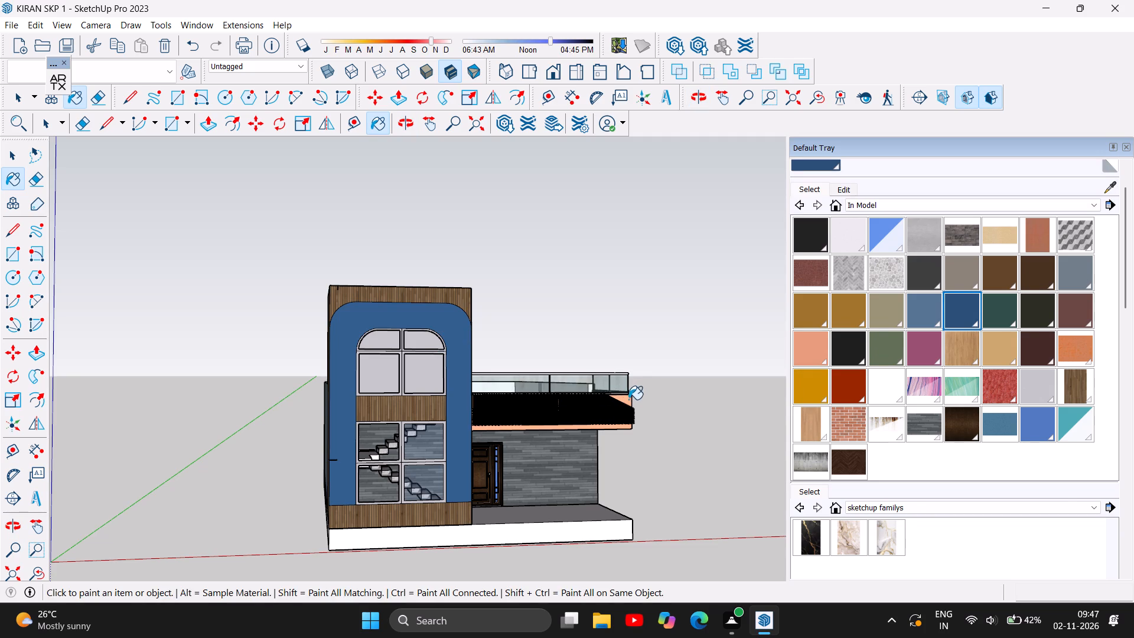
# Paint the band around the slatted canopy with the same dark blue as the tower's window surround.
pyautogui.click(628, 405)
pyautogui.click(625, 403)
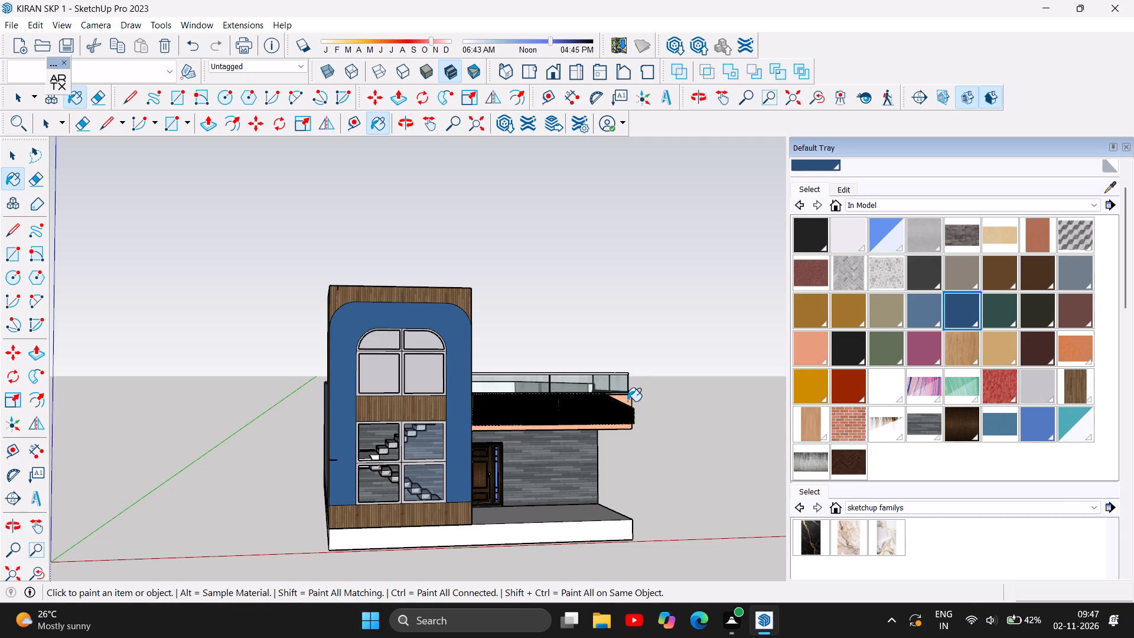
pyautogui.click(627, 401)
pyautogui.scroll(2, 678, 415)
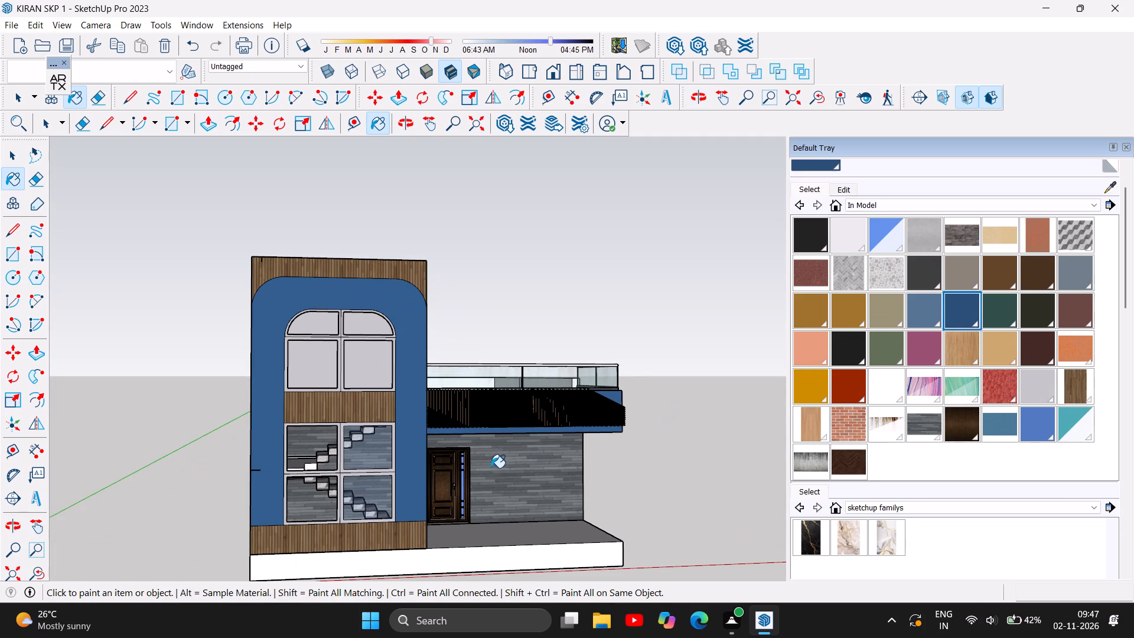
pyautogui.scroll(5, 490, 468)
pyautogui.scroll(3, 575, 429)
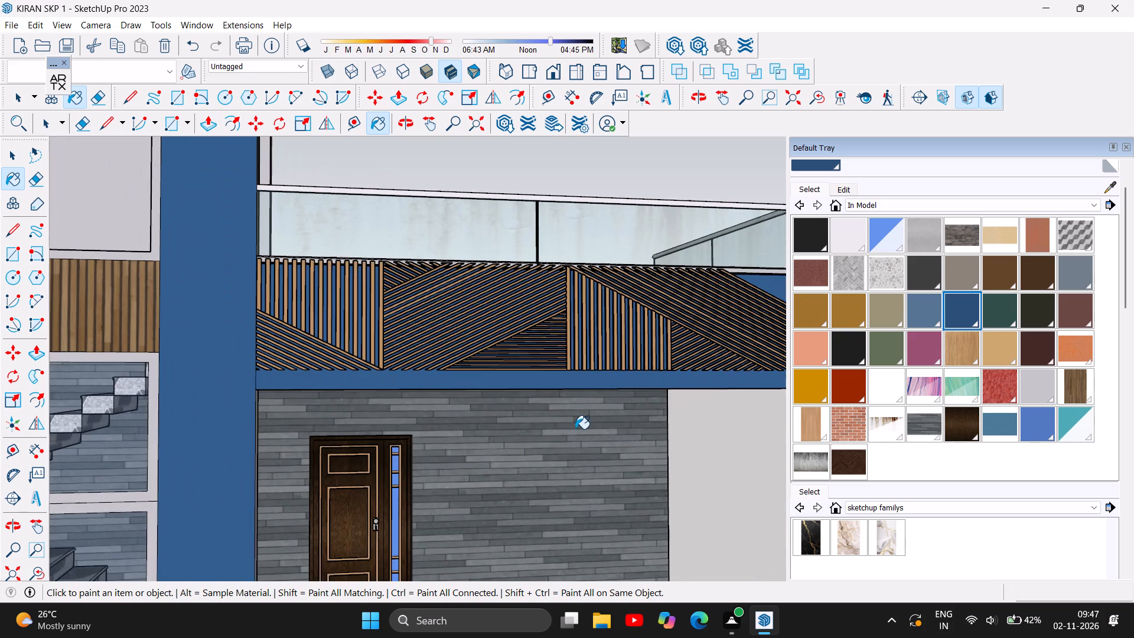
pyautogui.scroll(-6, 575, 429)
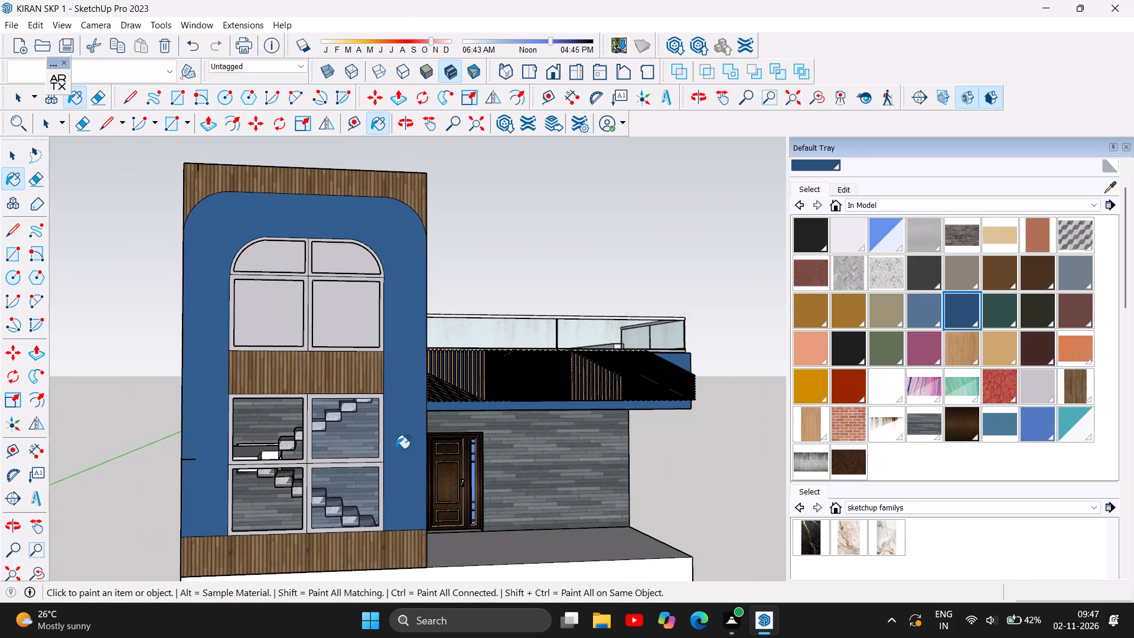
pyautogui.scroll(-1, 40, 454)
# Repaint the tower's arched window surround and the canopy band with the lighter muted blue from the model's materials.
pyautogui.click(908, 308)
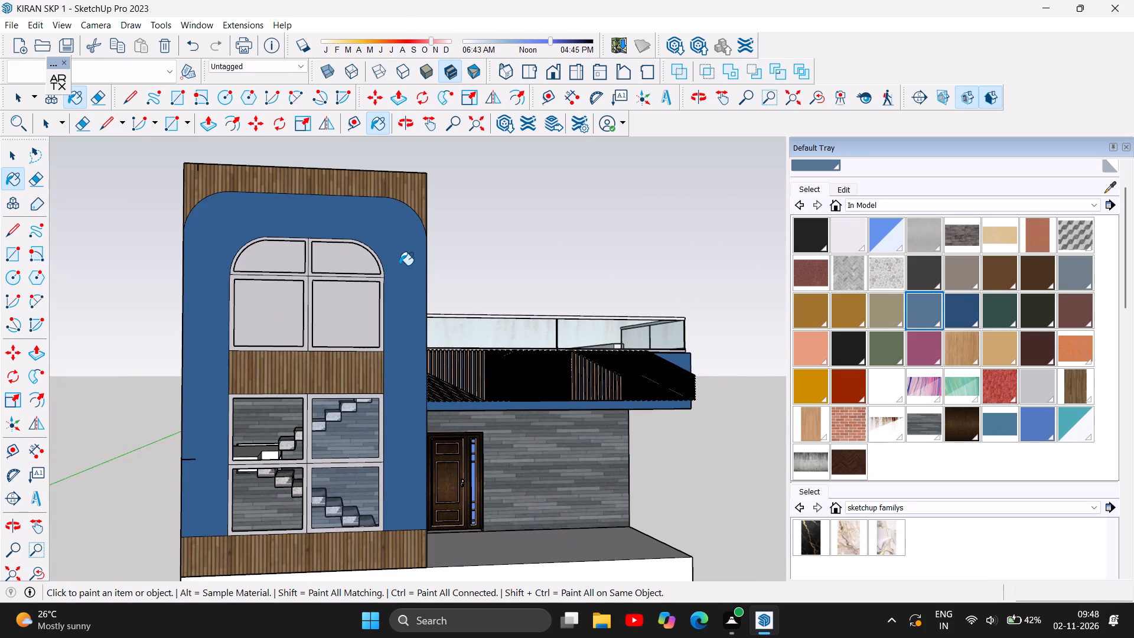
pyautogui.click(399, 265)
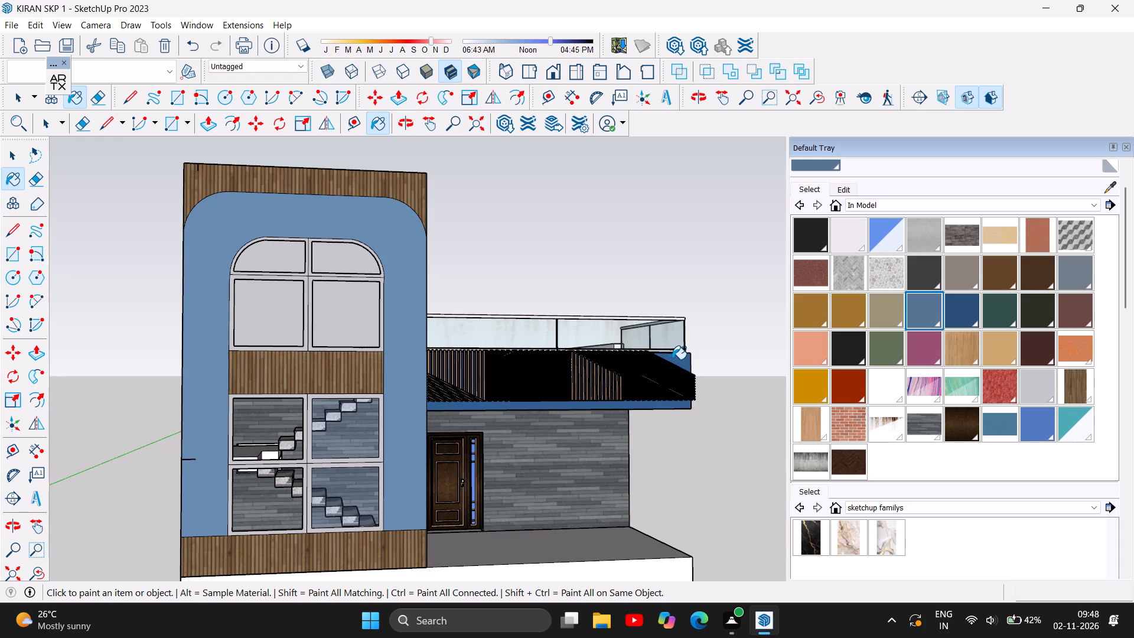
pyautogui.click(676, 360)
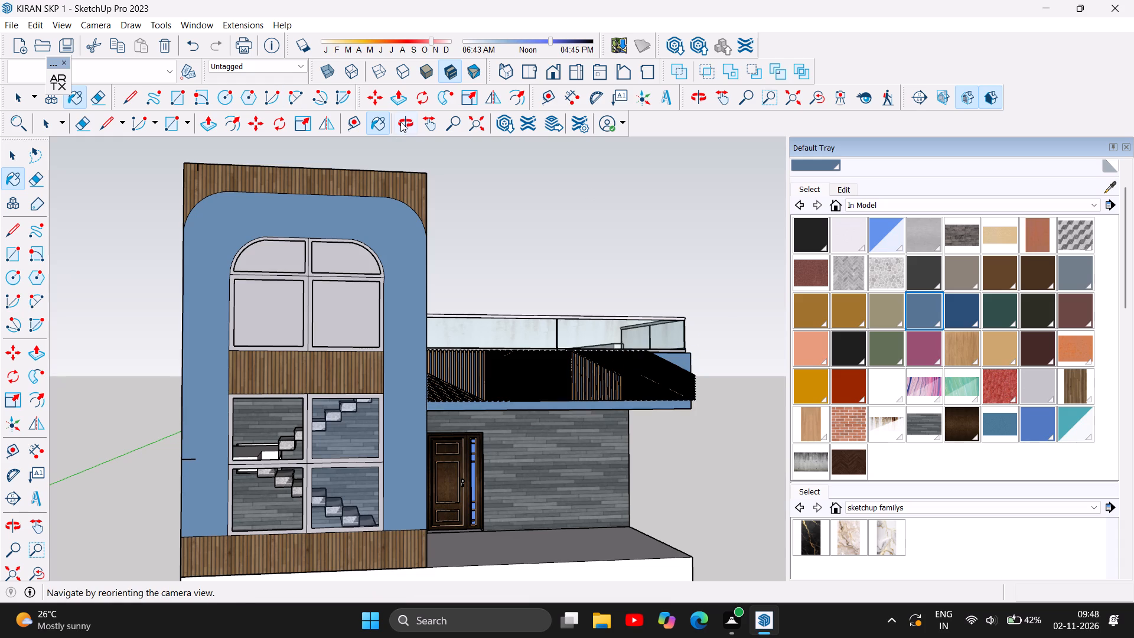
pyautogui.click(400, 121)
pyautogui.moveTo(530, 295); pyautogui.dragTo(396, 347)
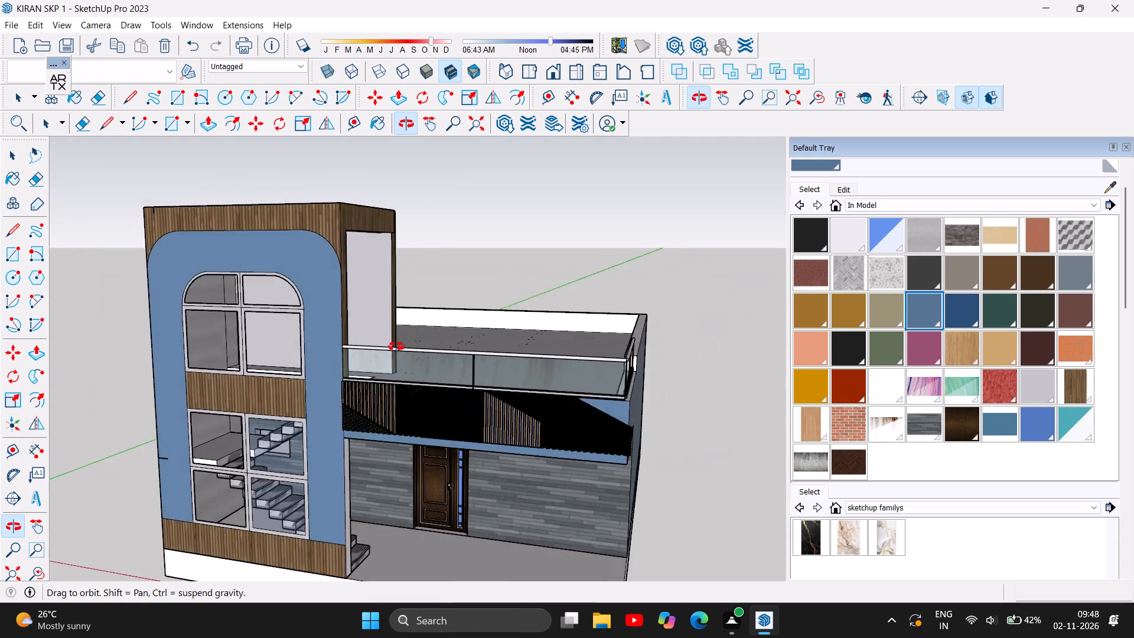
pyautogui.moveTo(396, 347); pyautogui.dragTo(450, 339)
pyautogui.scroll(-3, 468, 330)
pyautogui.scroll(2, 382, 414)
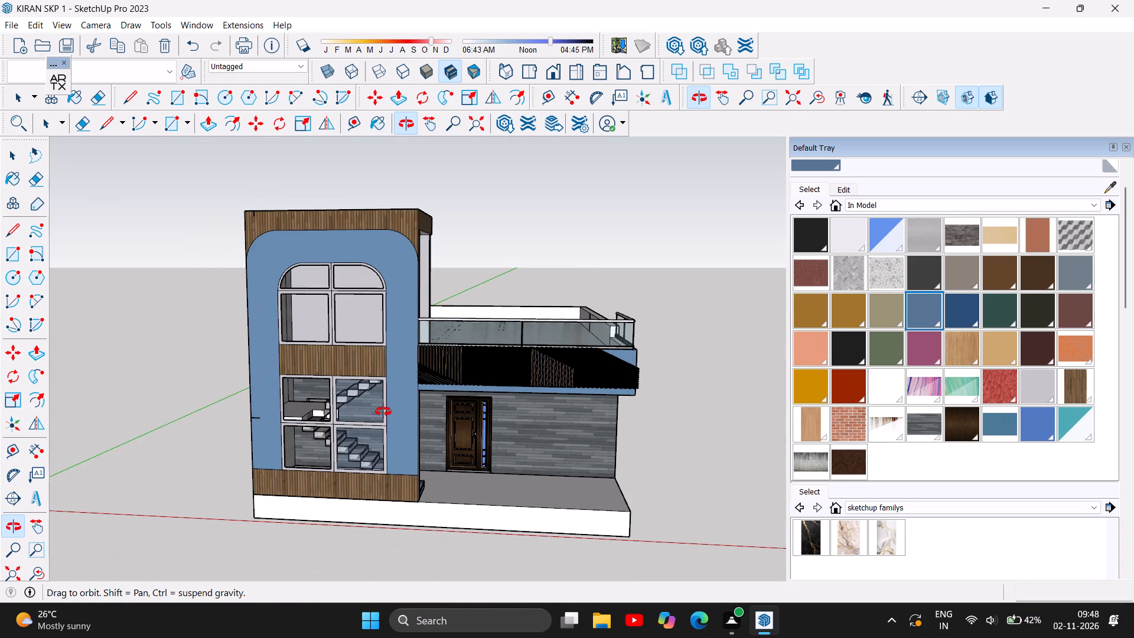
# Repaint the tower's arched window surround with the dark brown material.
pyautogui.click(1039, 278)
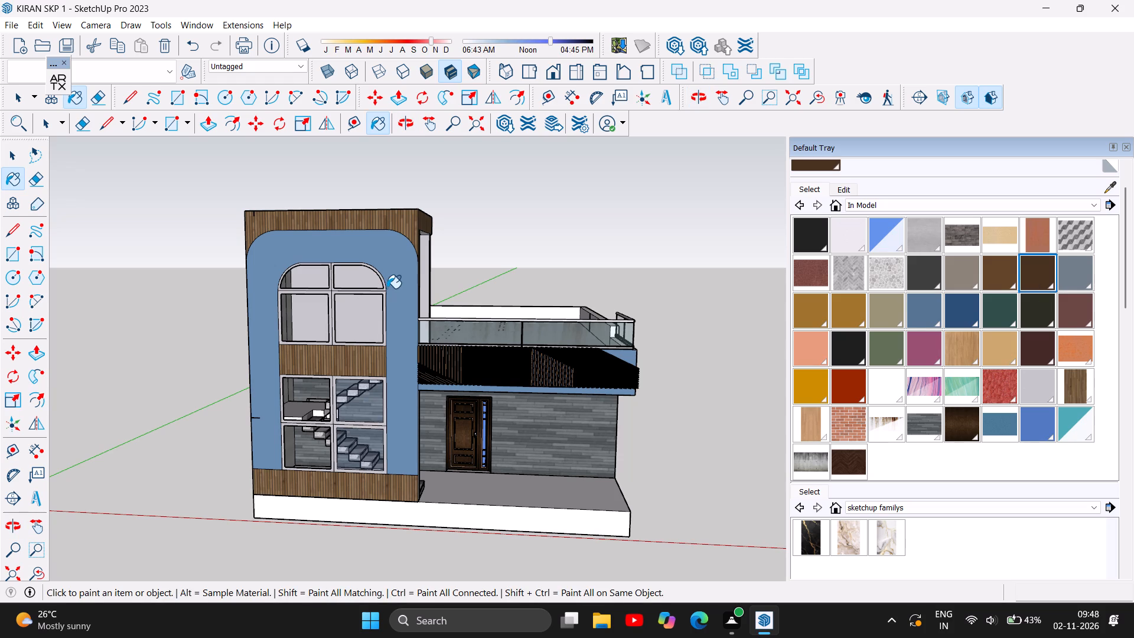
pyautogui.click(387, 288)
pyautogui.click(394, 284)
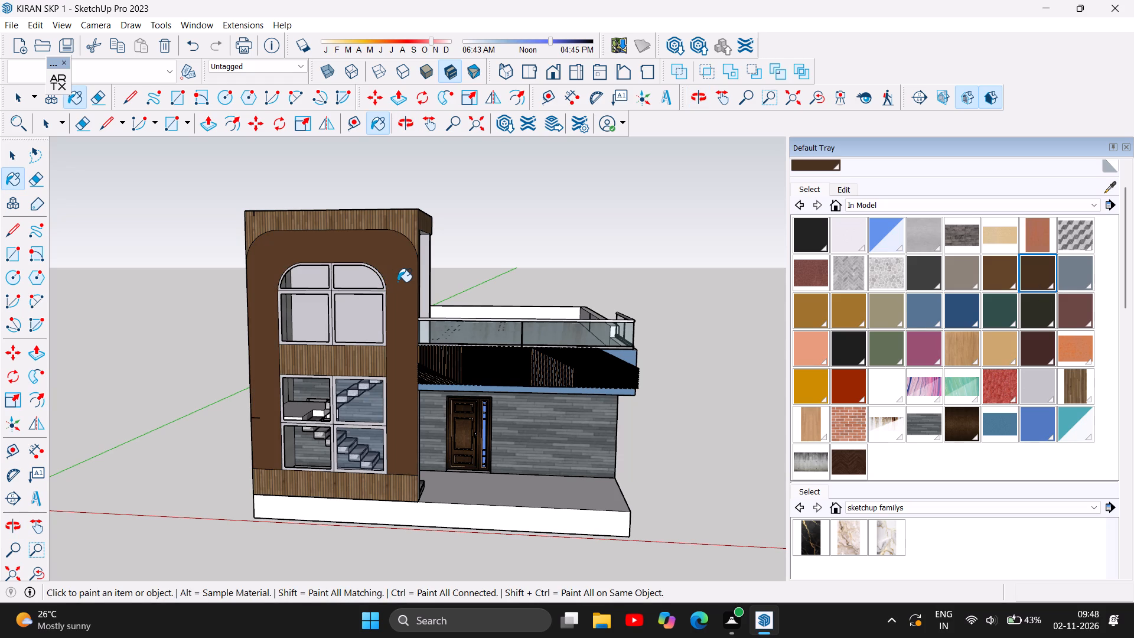
# Repaint the tower's arched window surround and the canopy band with the terracotta material.
pyautogui.click(1045, 245)
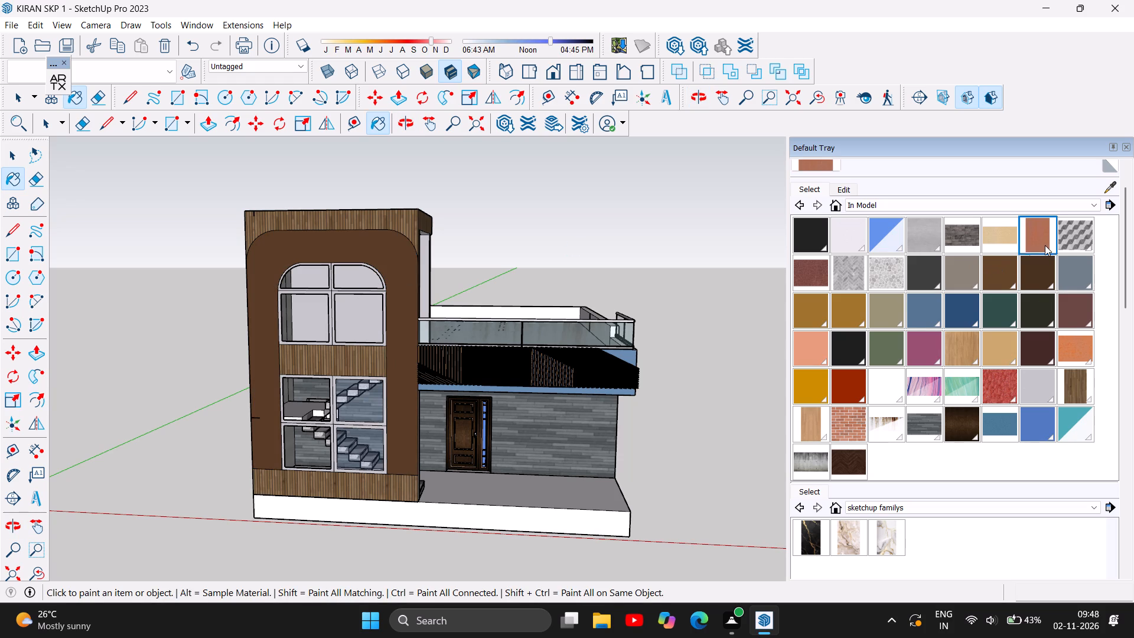
pyautogui.click(406, 301)
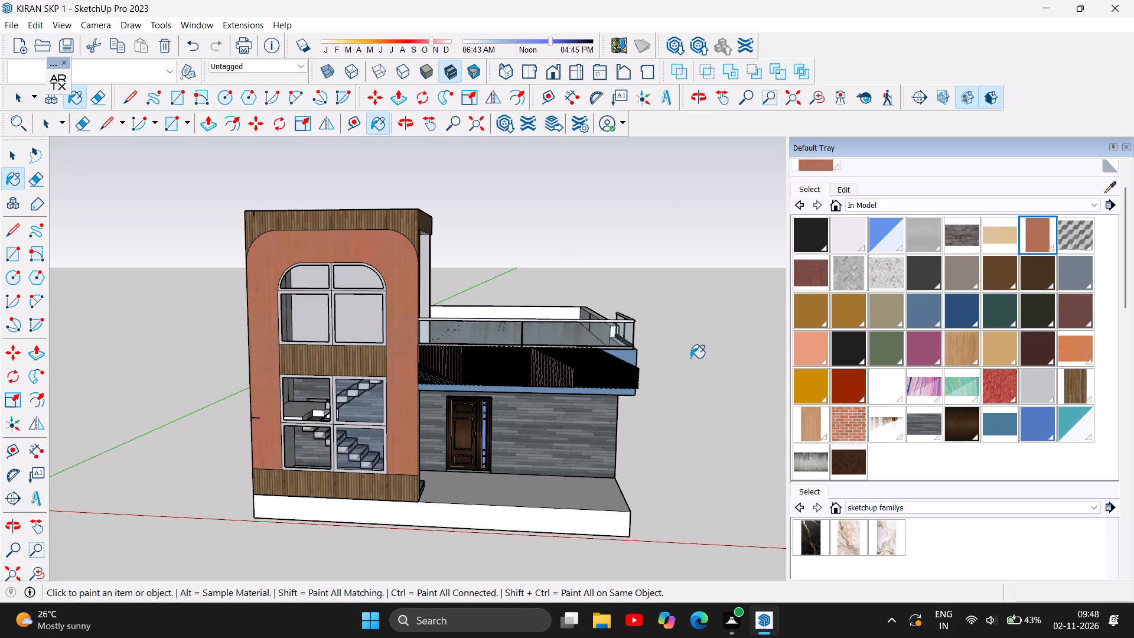
pyautogui.click(627, 360)
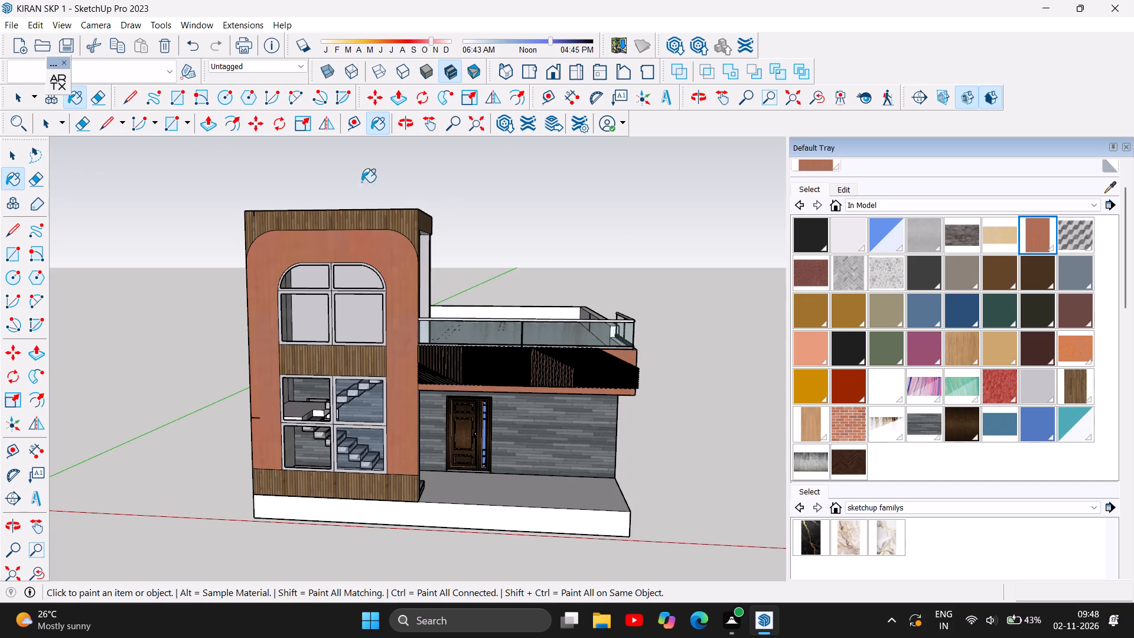
pyautogui.click(18, 153)
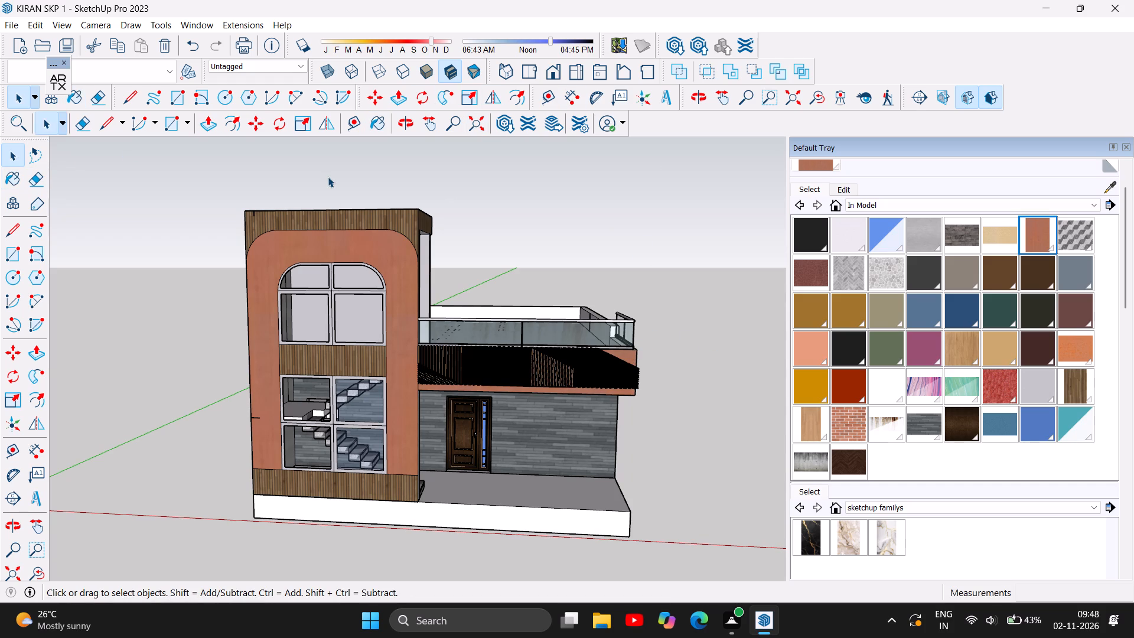
pyautogui.click(328, 177)
# Delete the short stray vertical line at the top of the tower's front wood cladding, near the outer corner.
pyautogui.click(411, 121)
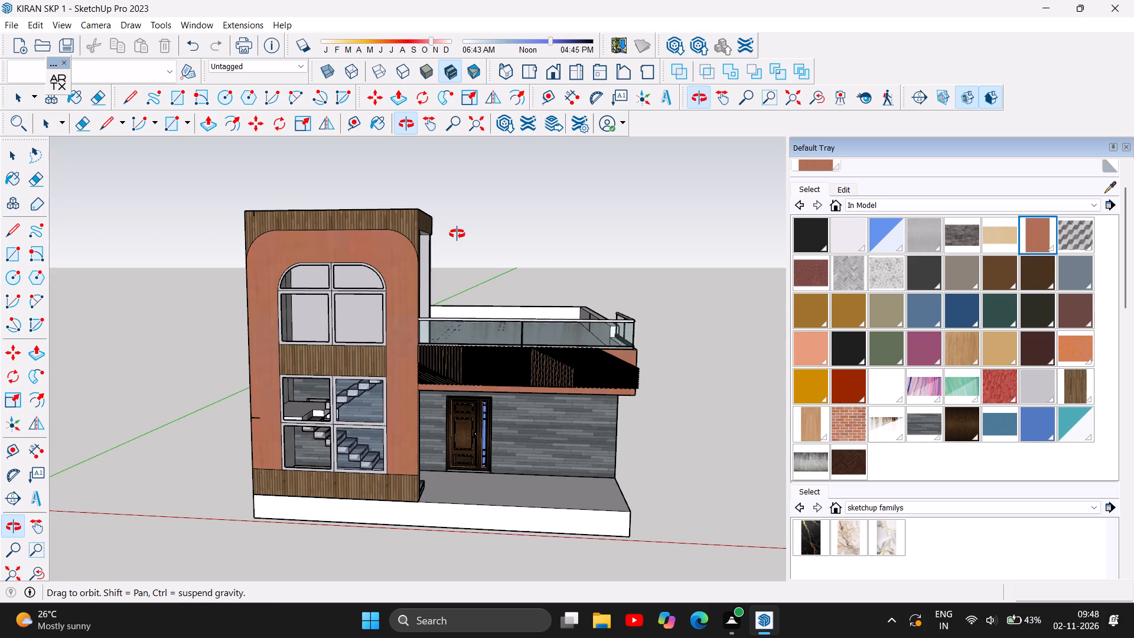
pyautogui.moveTo(458, 233); pyautogui.dragTo(498, 276)
pyautogui.moveTo(499, 276); pyautogui.dragTo(575, 237)
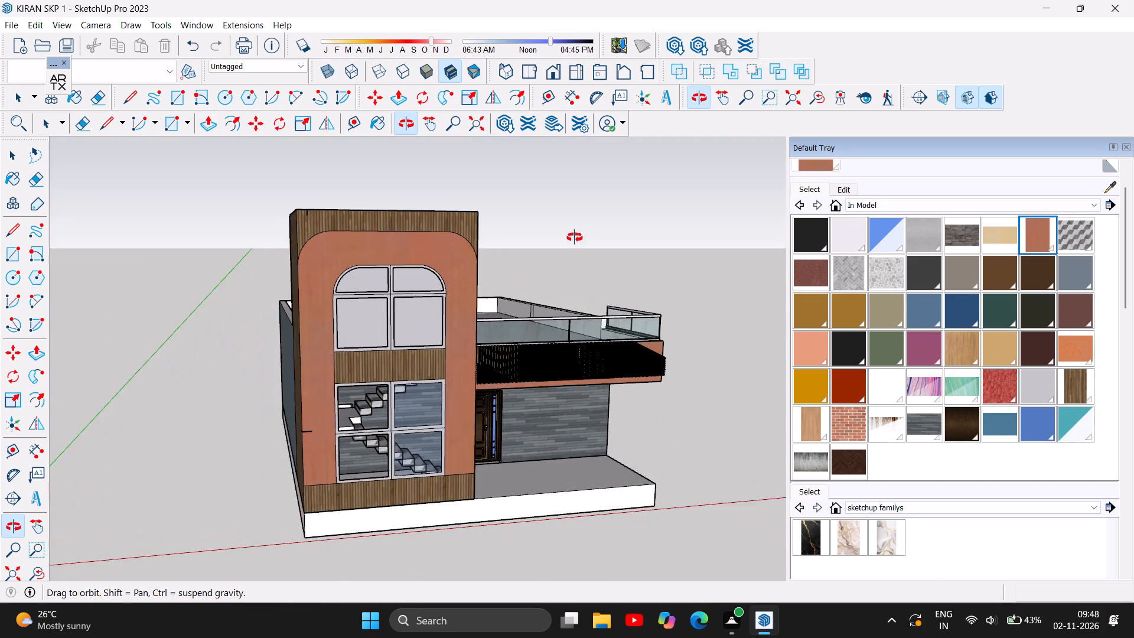
pyautogui.moveTo(575, 237); pyautogui.dragTo(583, 234)
pyautogui.moveTo(286, 313); pyautogui.dragTo(360, 353)
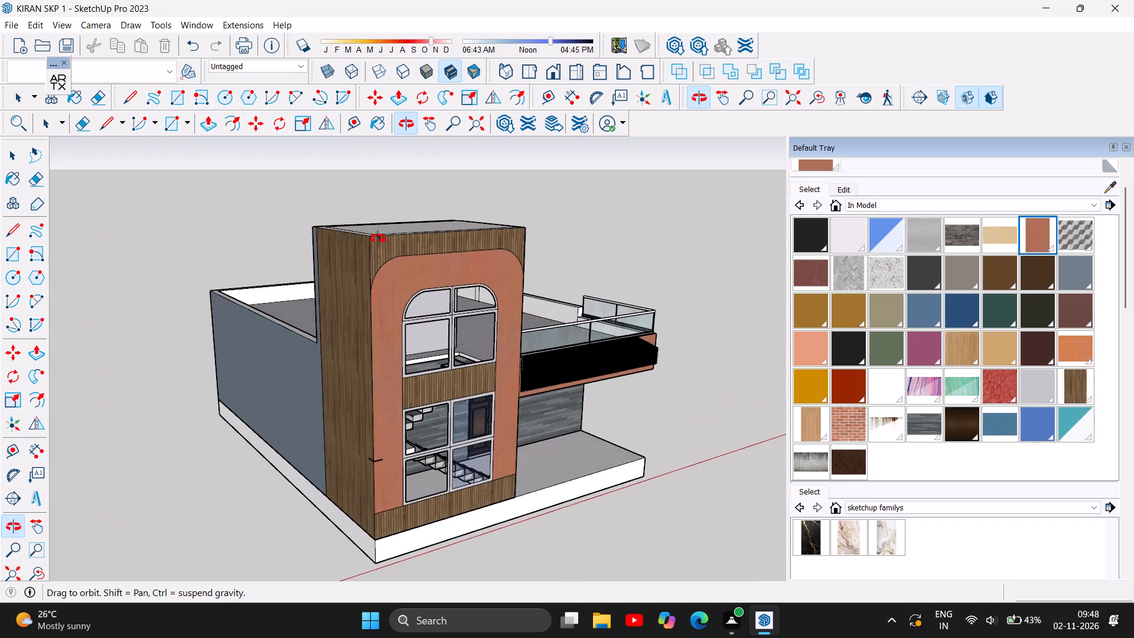
pyautogui.scroll(3, 389, 252)
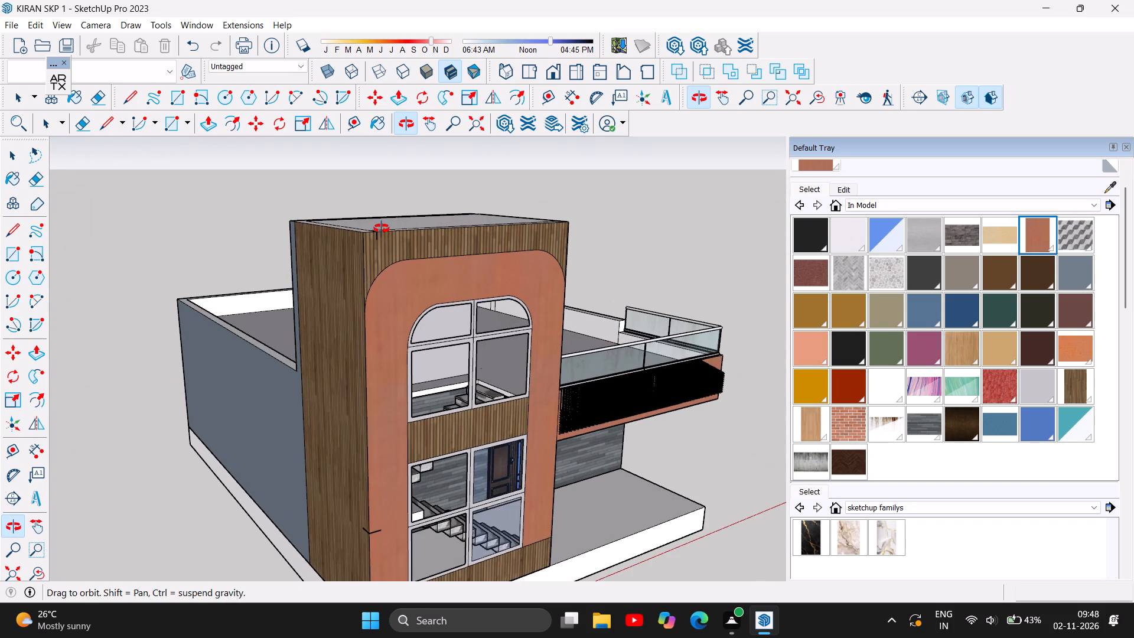
pyautogui.scroll(3, 382, 229)
pyautogui.scroll(-1, 382, 228)
pyautogui.scroll(2, 368, 266)
pyautogui.scroll(-1, 382, 227)
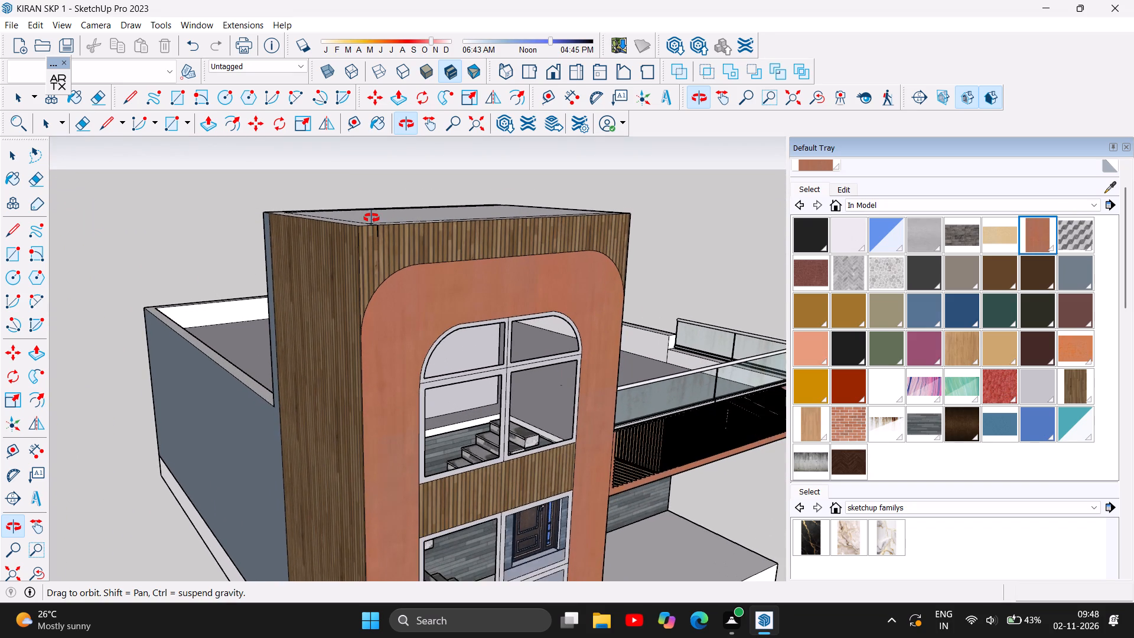
pyautogui.scroll(5, 372, 218)
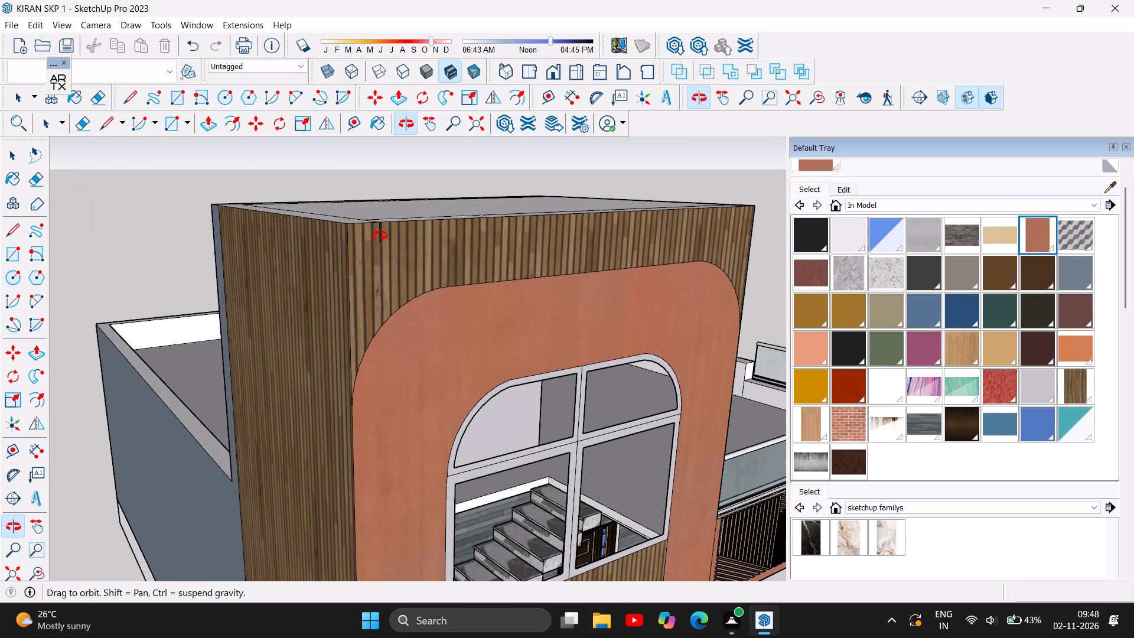
pyautogui.scroll(10, 380, 236)
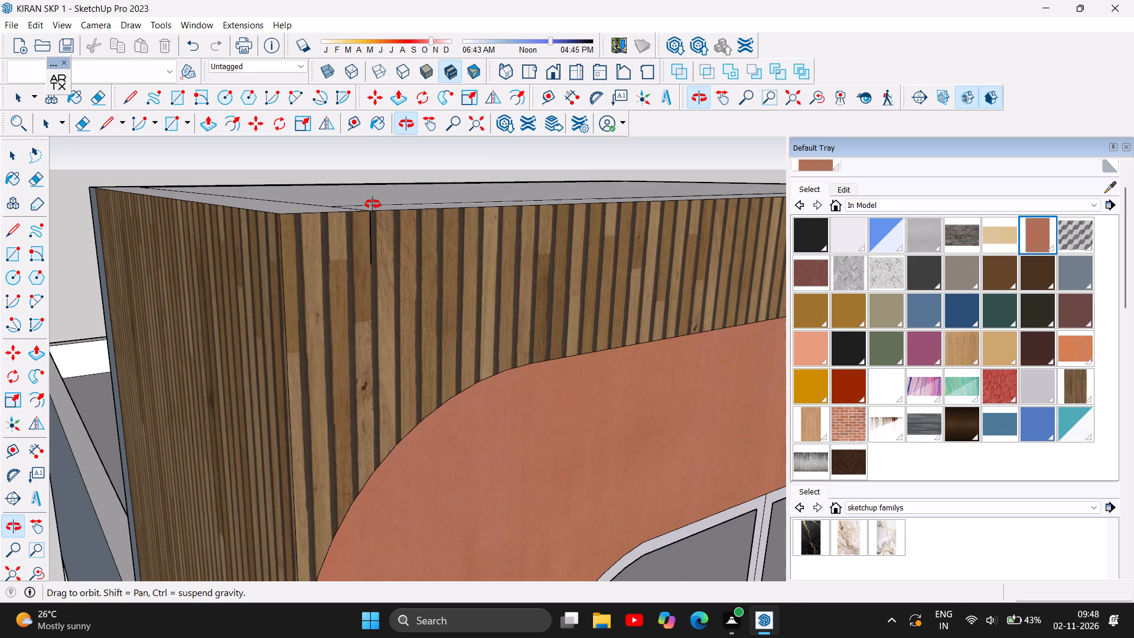
pyautogui.scroll(2, 372, 206)
pyautogui.moveTo(367, 216); pyautogui.dragTo(238, 377)
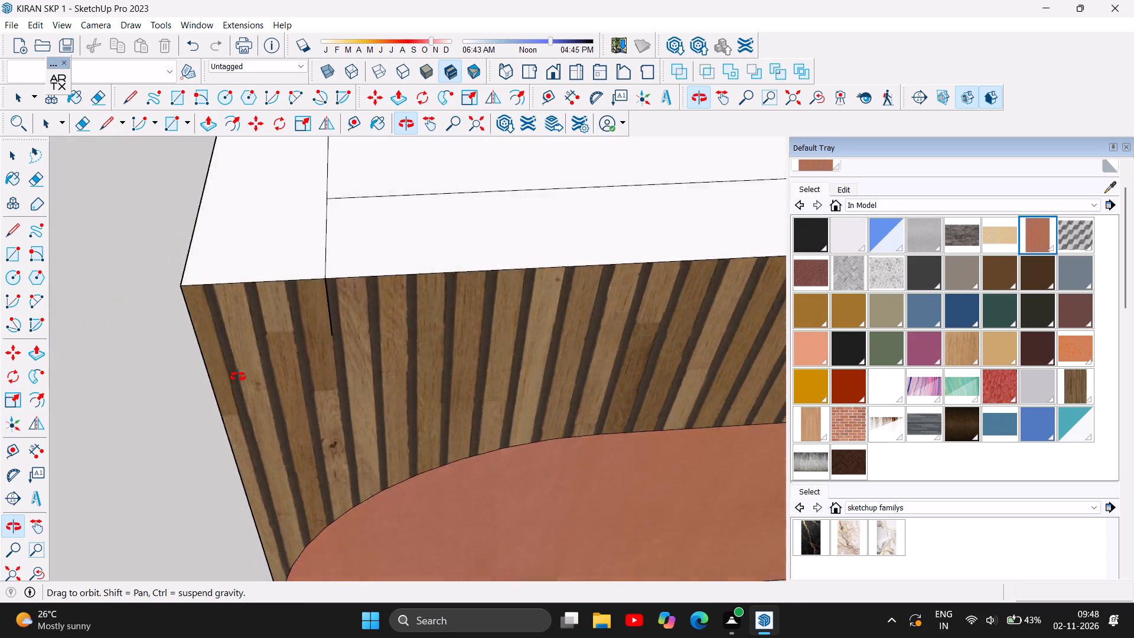
pyautogui.moveTo(238, 377); pyautogui.dragTo(605, 383)
pyautogui.moveTo(612, 379); pyautogui.dragTo(619, 375)
pyautogui.click(640, 361)
pyautogui.moveTo(629, 321); pyautogui.dragTo(159, 219)
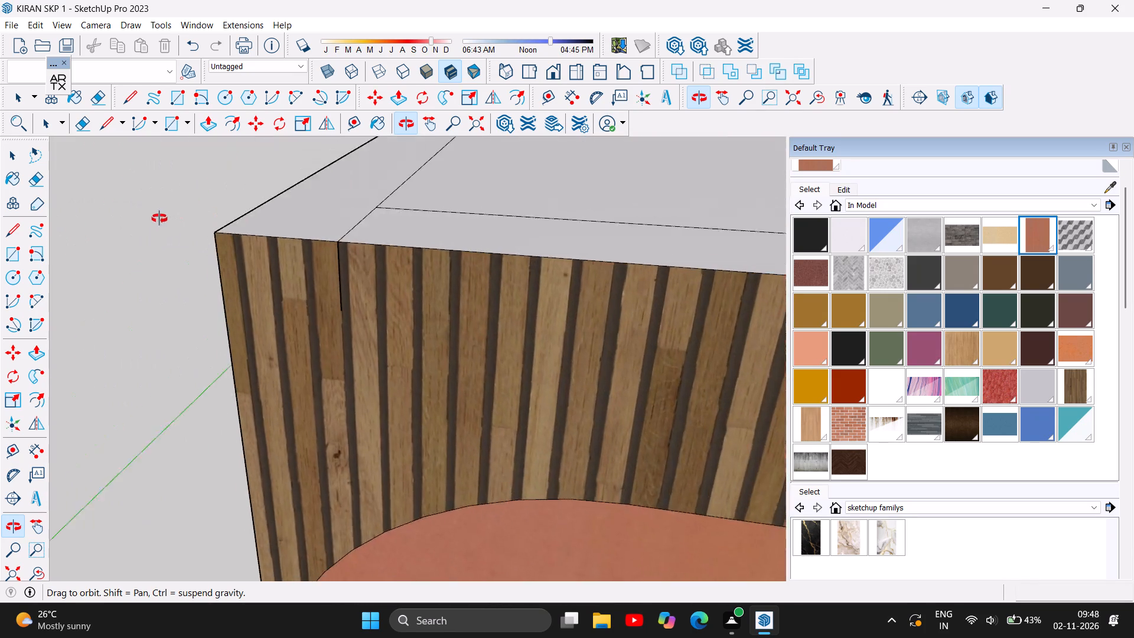
pyautogui.moveTo(159, 219); pyautogui.dragTo(302, 200)
pyautogui.scroll(3, 343, 274)
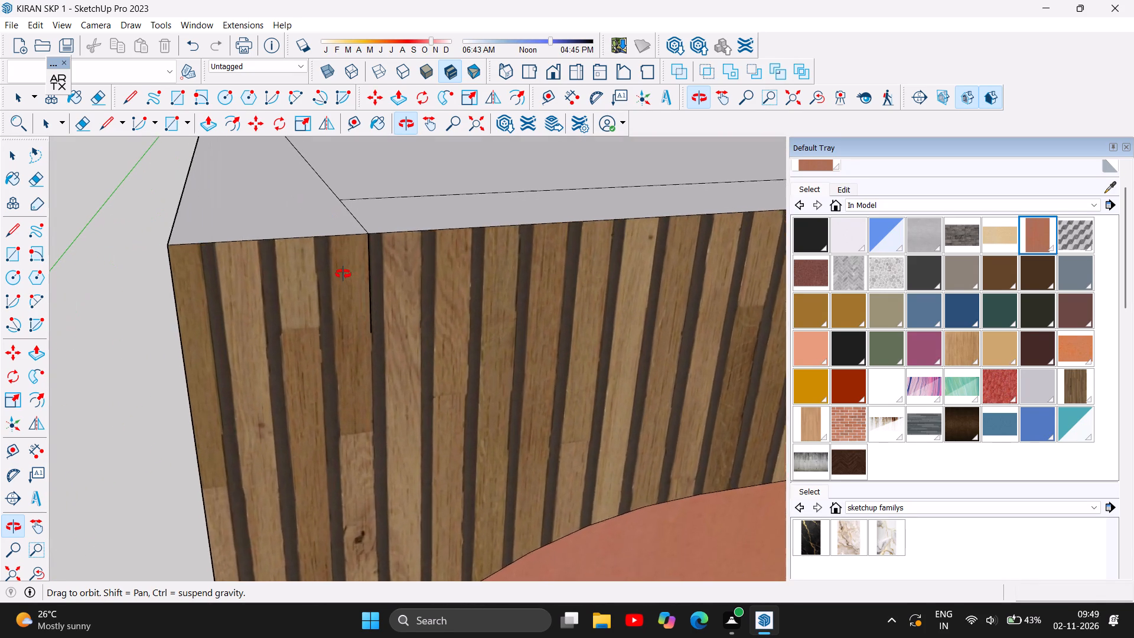
pyautogui.scroll(6, 343, 274)
pyautogui.scroll(2, 368, 225)
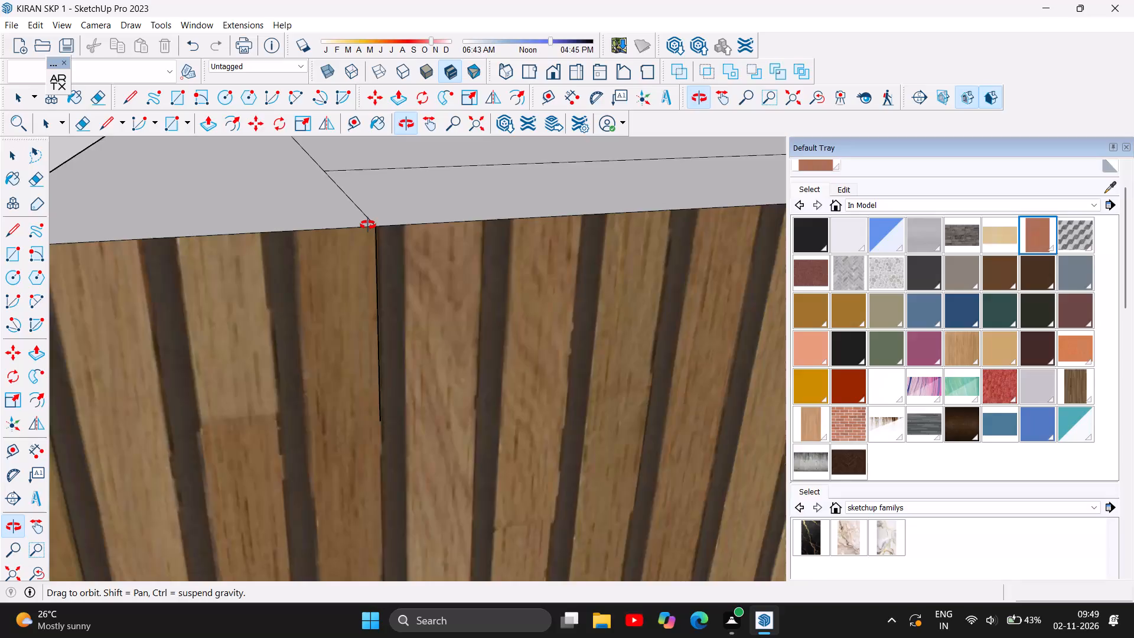
pyautogui.scroll(6, 368, 225)
pyautogui.scroll(3, 424, 250)
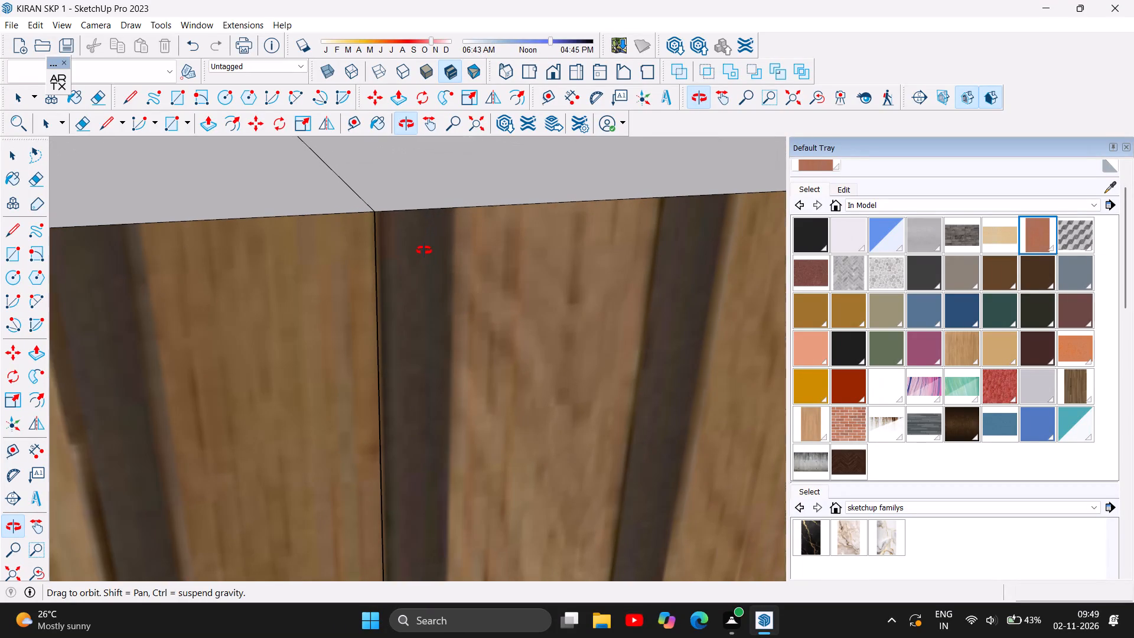
pyautogui.click(11, 154)
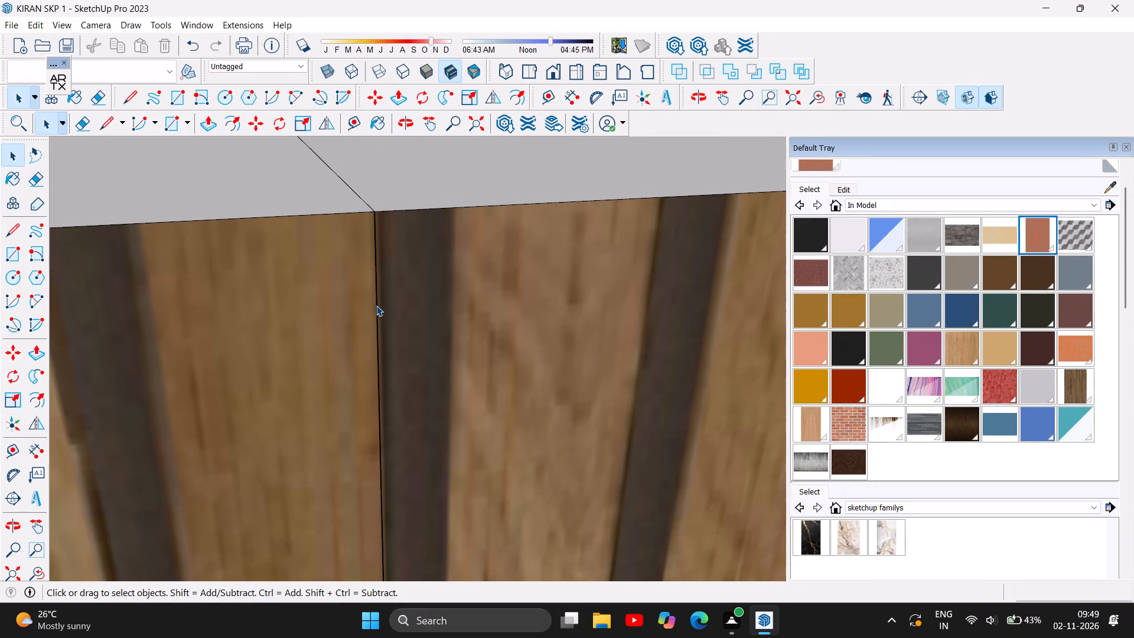
pyautogui.click(376, 305)
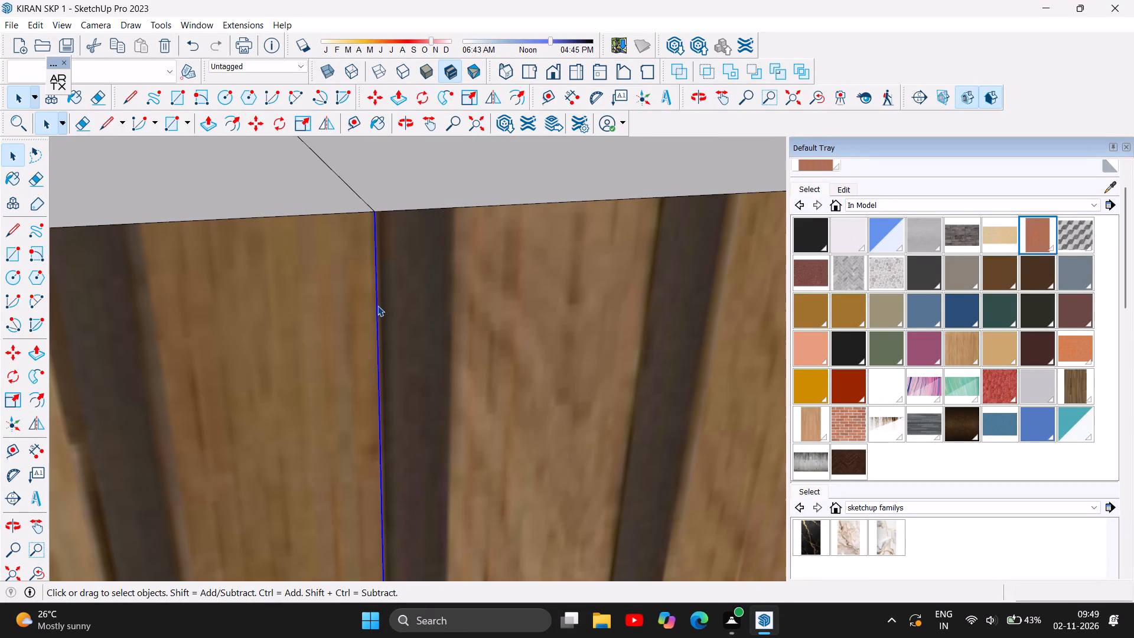
pyautogui.press('Delete')
pyautogui.scroll(-7, 336, 317)
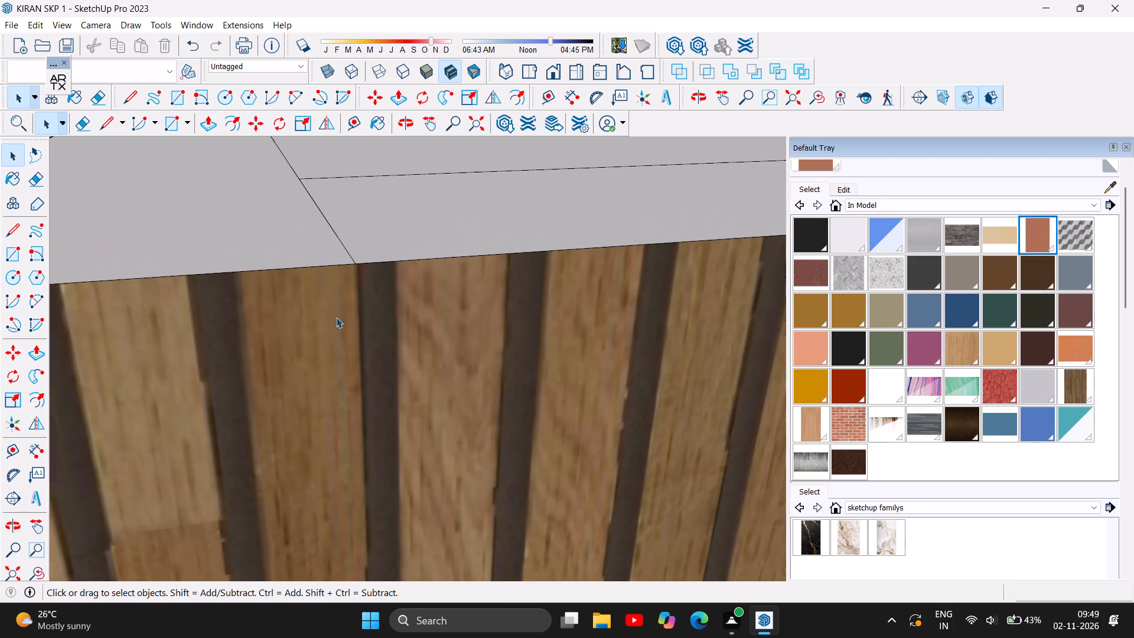
pyautogui.scroll(1, 335, 317)
pyautogui.scroll(-10, 335, 317)
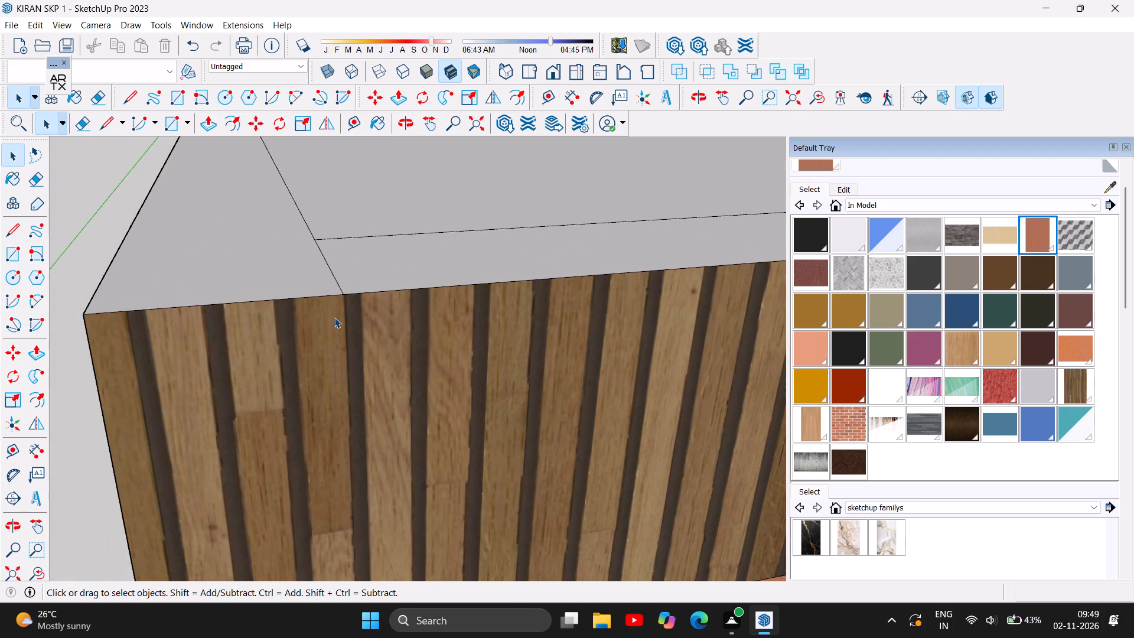
pyautogui.scroll(-10, 334, 317)
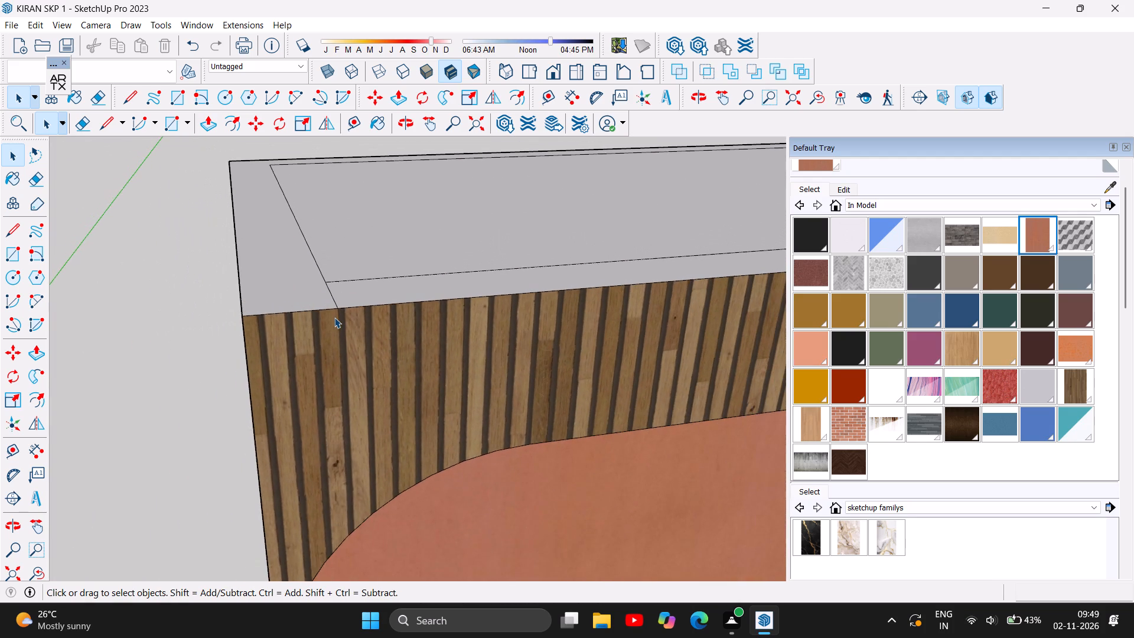
pyautogui.scroll(-11, 334, 317)
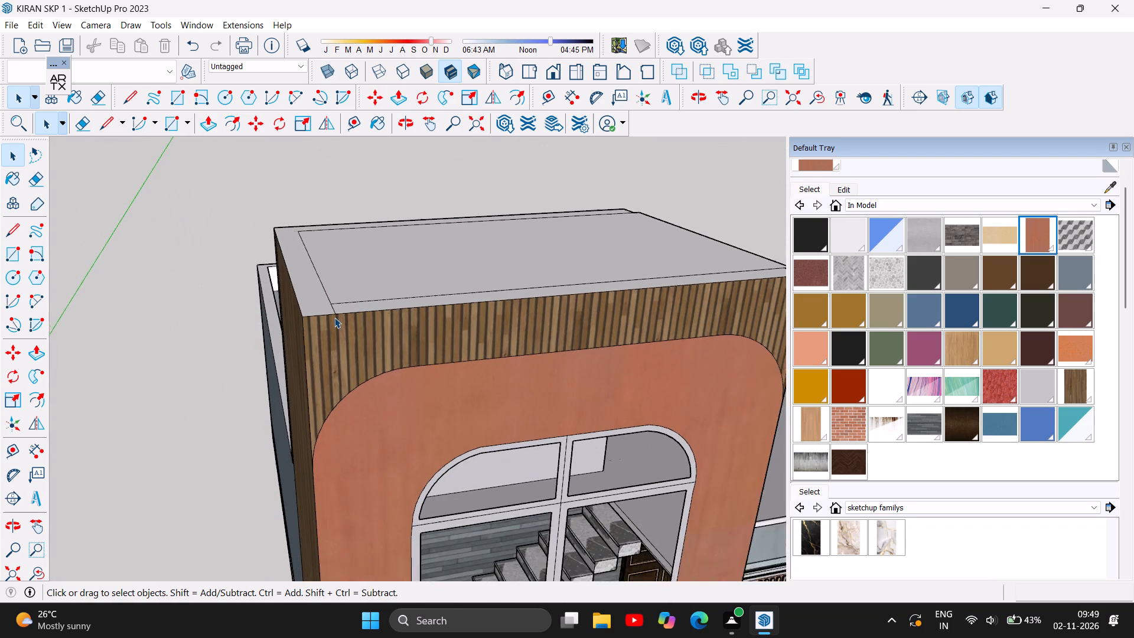
# Extrude the tower's terracotta arched window surround outward from the front face by 8 3/4".
pyautogui.scroll(-9, 334, 317)
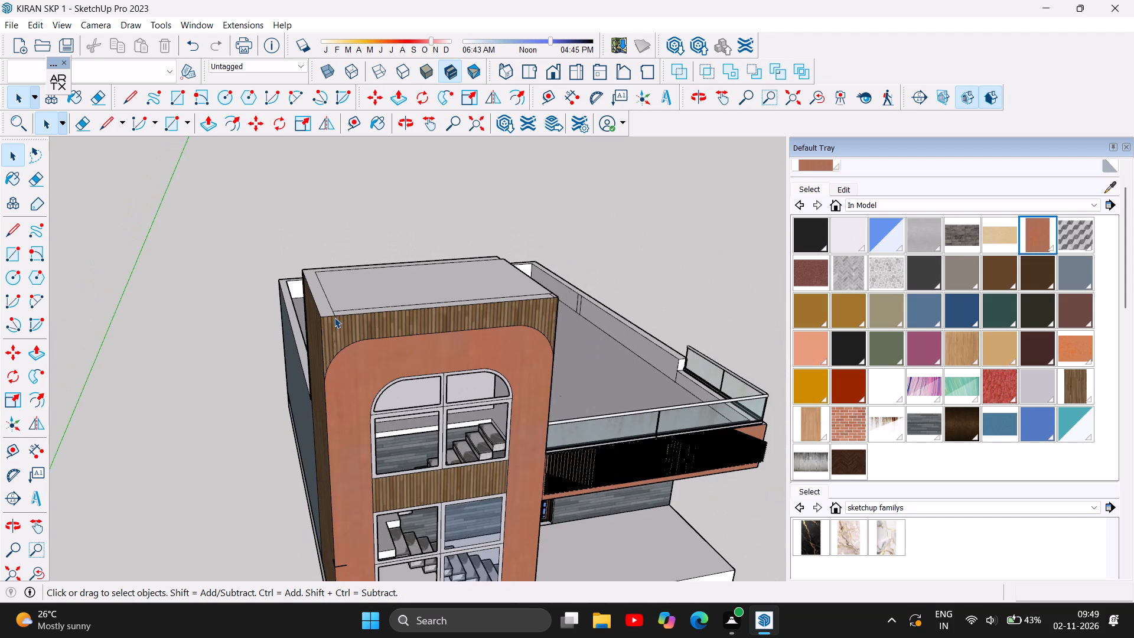
pyautogui.scroll(1, 334, 317)
pyautogui.scroll(-4, 334, 317)
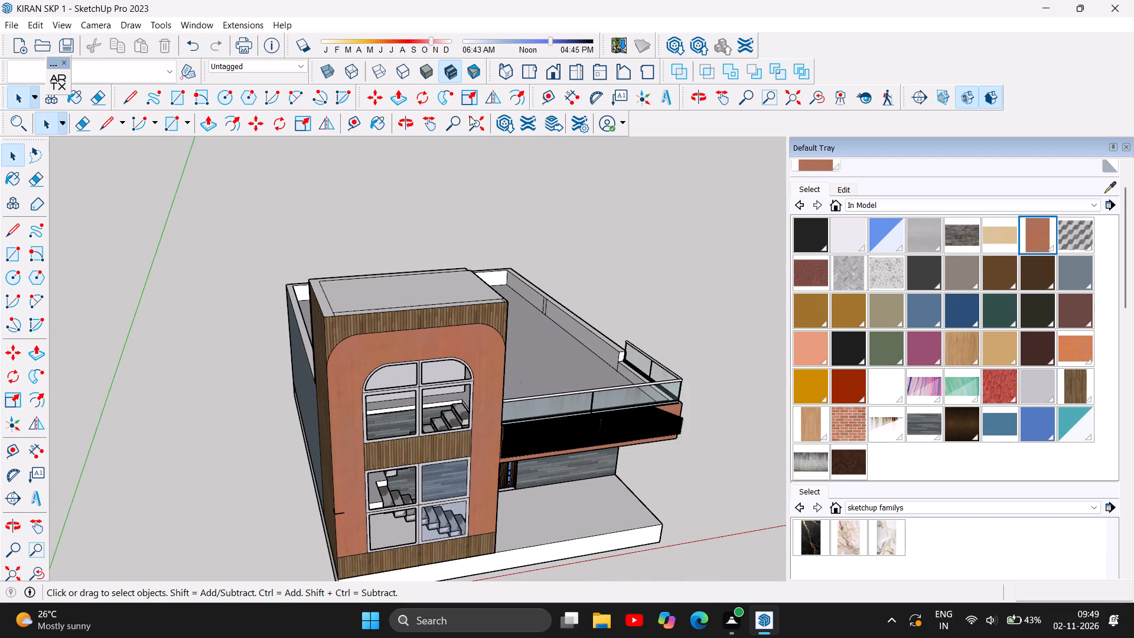
pyautogui.click(201, 126)
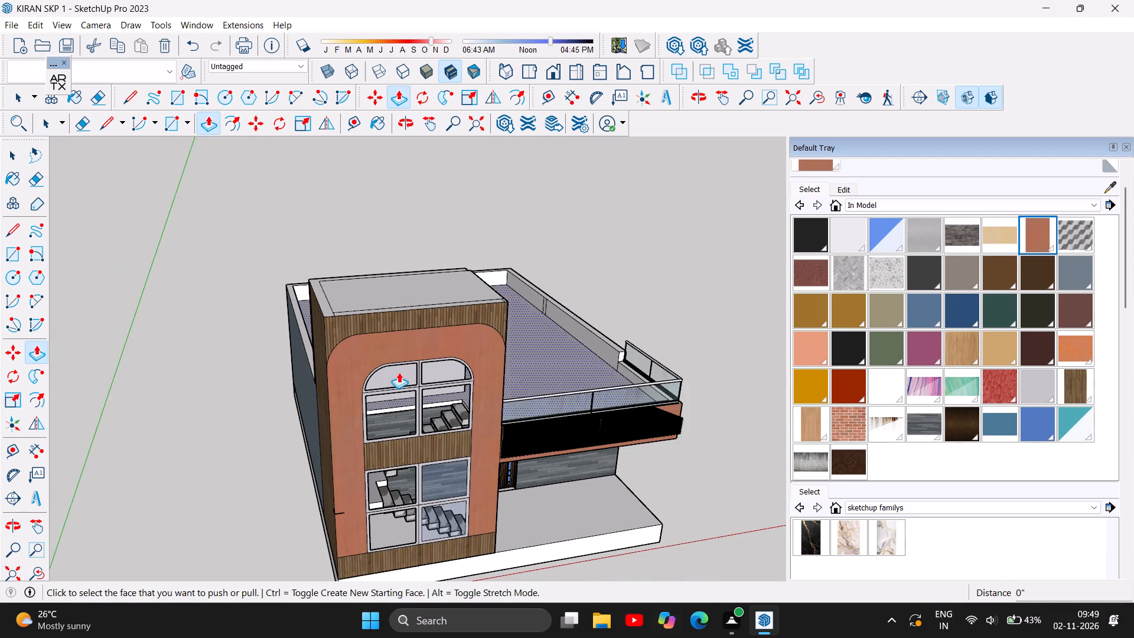
pyautogui.click(344, 357)
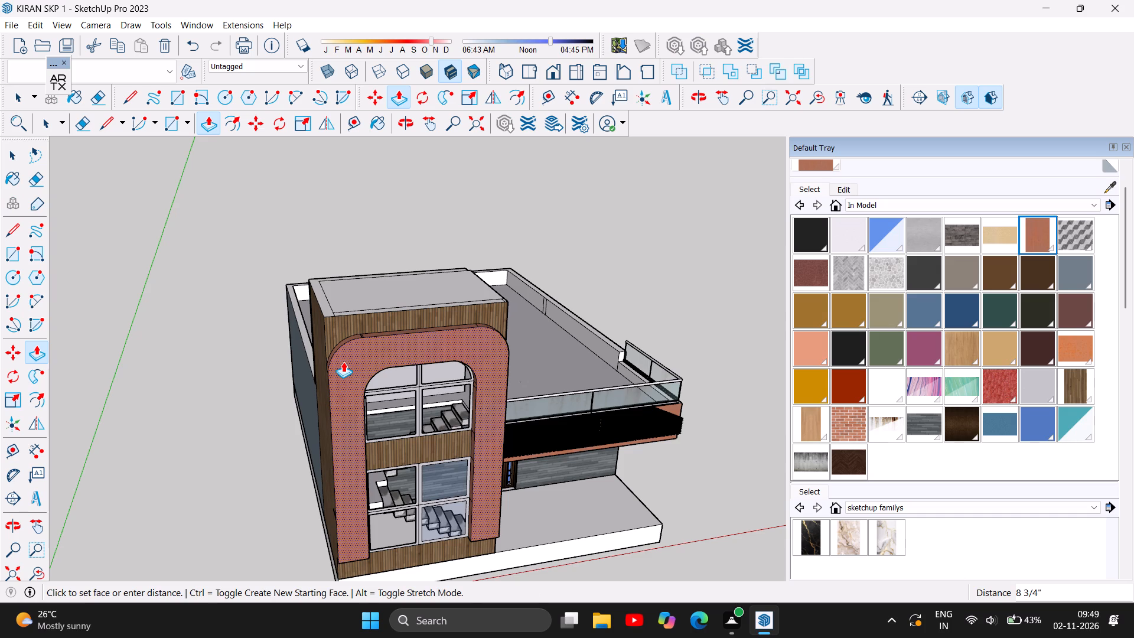
pyautogui.click(343, 362)
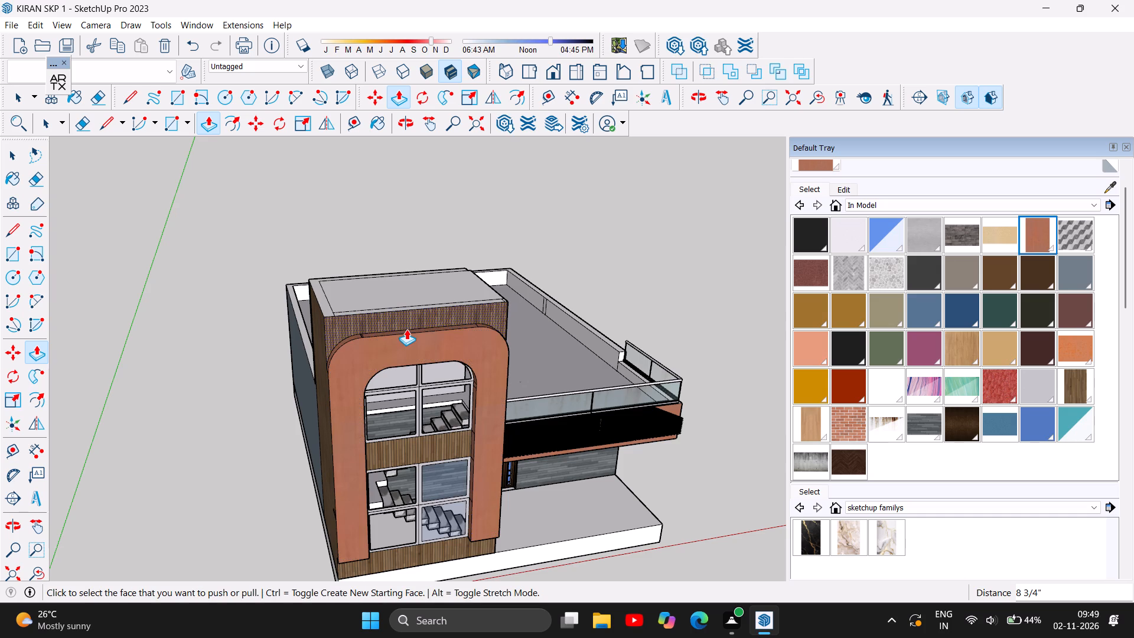
# Examine the raised window surround and the tower's cladding from above, both sides and the front.
pyautogui.scroll(4, 406, 329)
pyautogui.scroll(3, 356, 356)
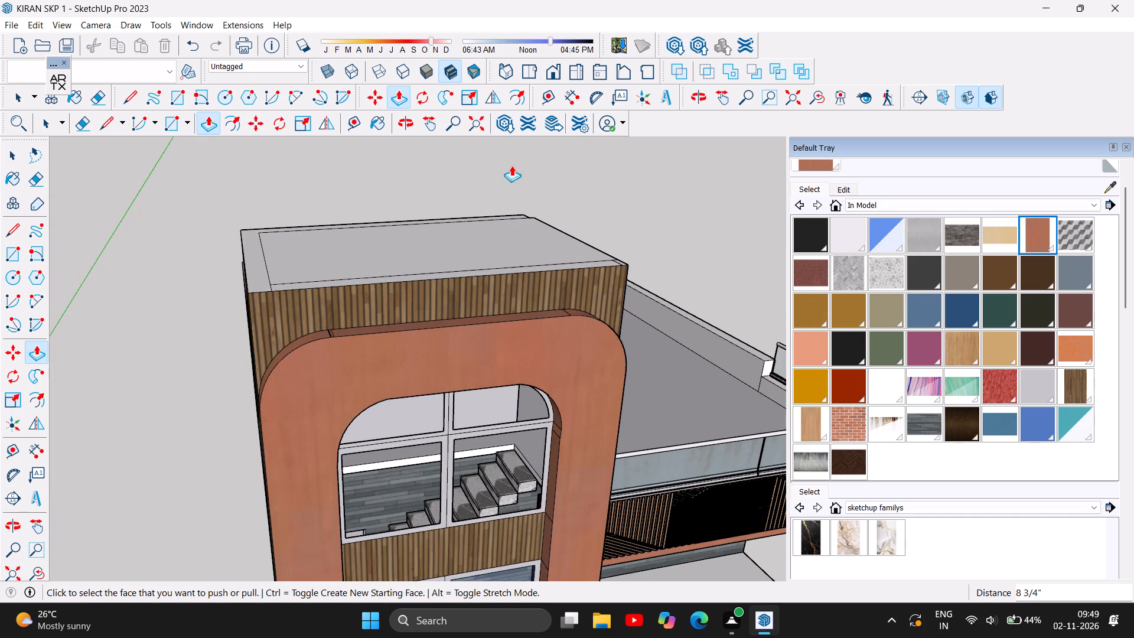
pyautogui.click(400, 131)
pyautogui.moveTo(603, 239); pyautogui.dragTo(570, 222)
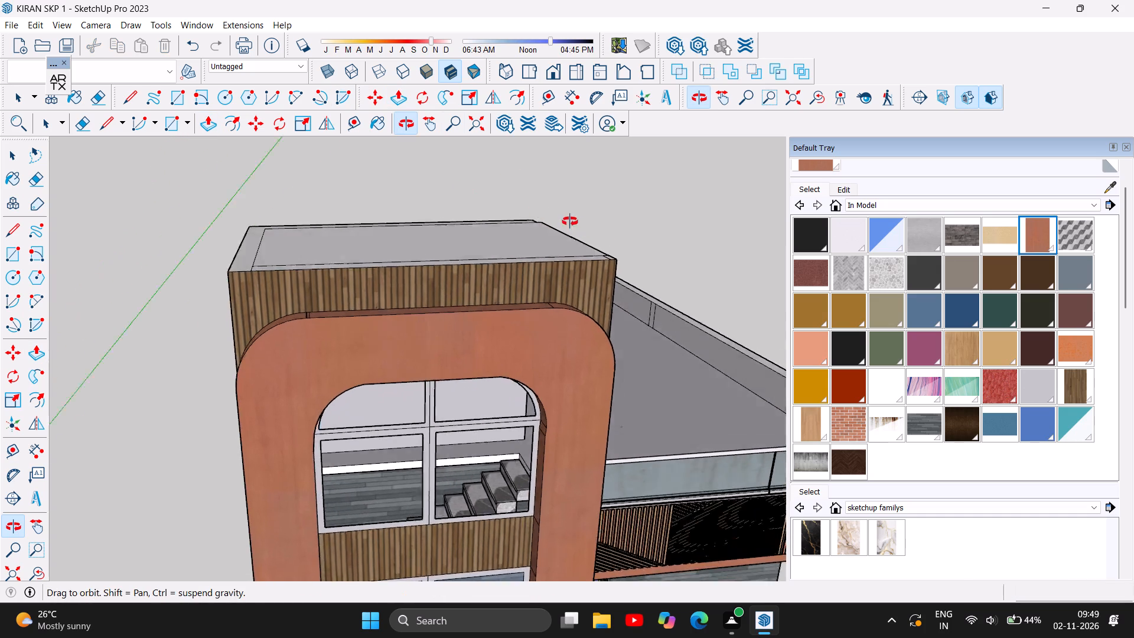
pyautogui.moveTo(570, 222); pyautogui.dragTo(136, 157)
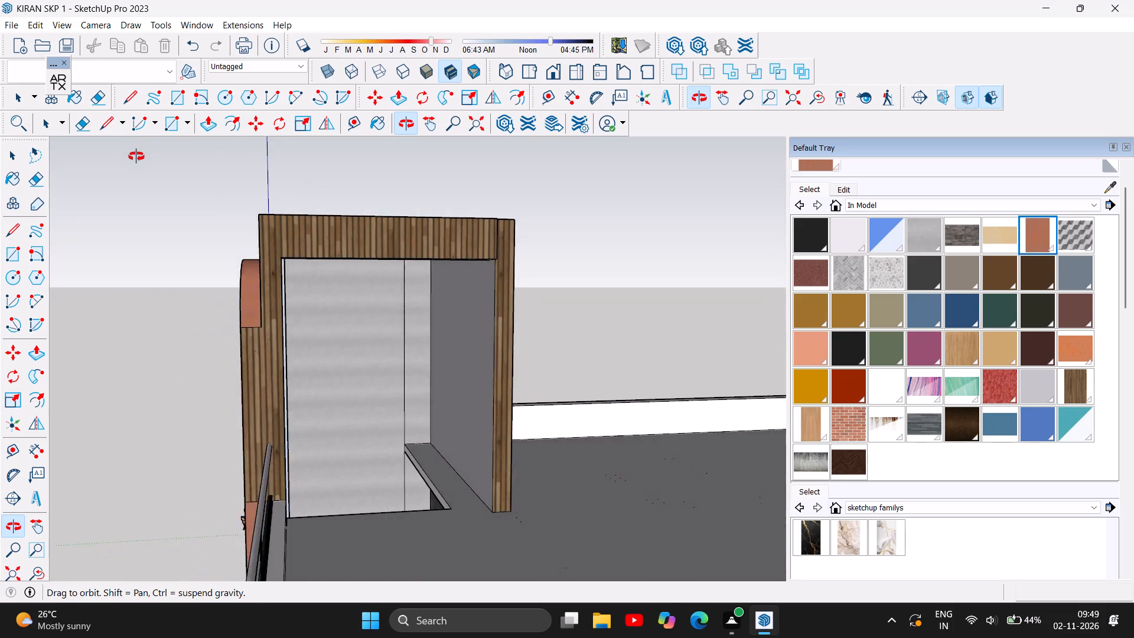
pyautogui.moveTo(136, 157); pyautogui.dragTo(390, 139)
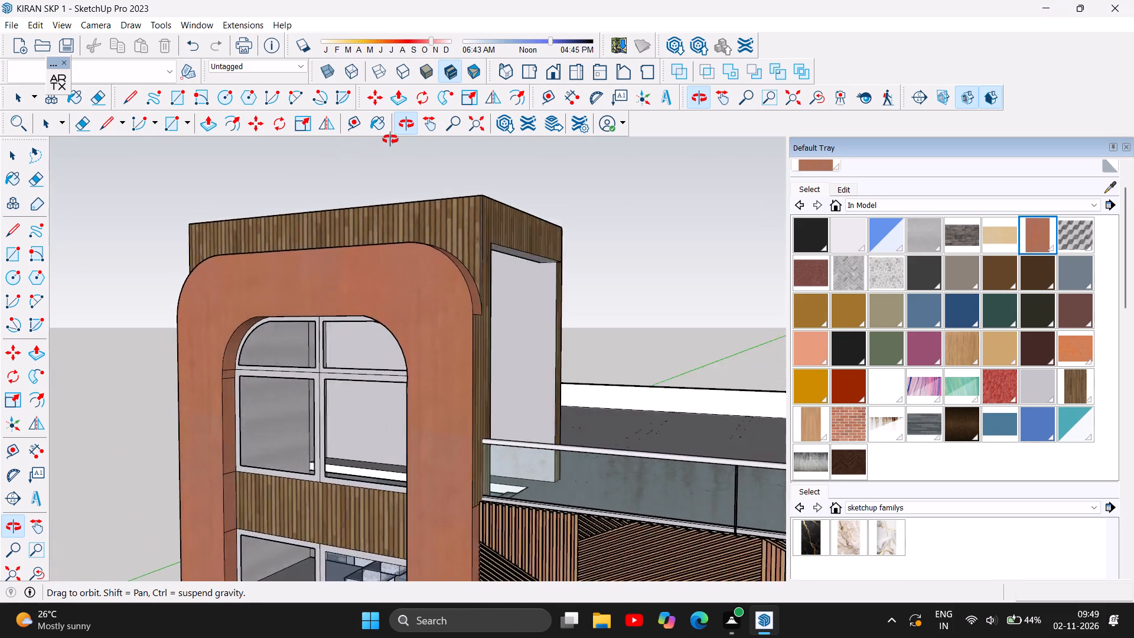
pyautogui.moveTo(390, 139); pyautogui.dragTo(314, 254)
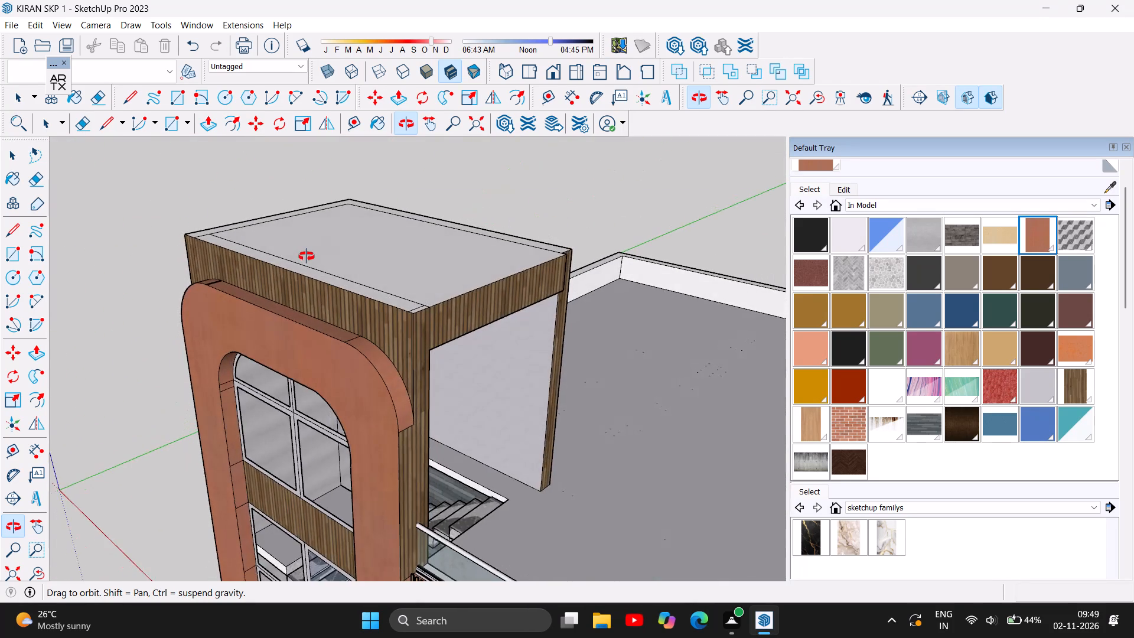
pyautogui.scroll(-9, 307, 256)
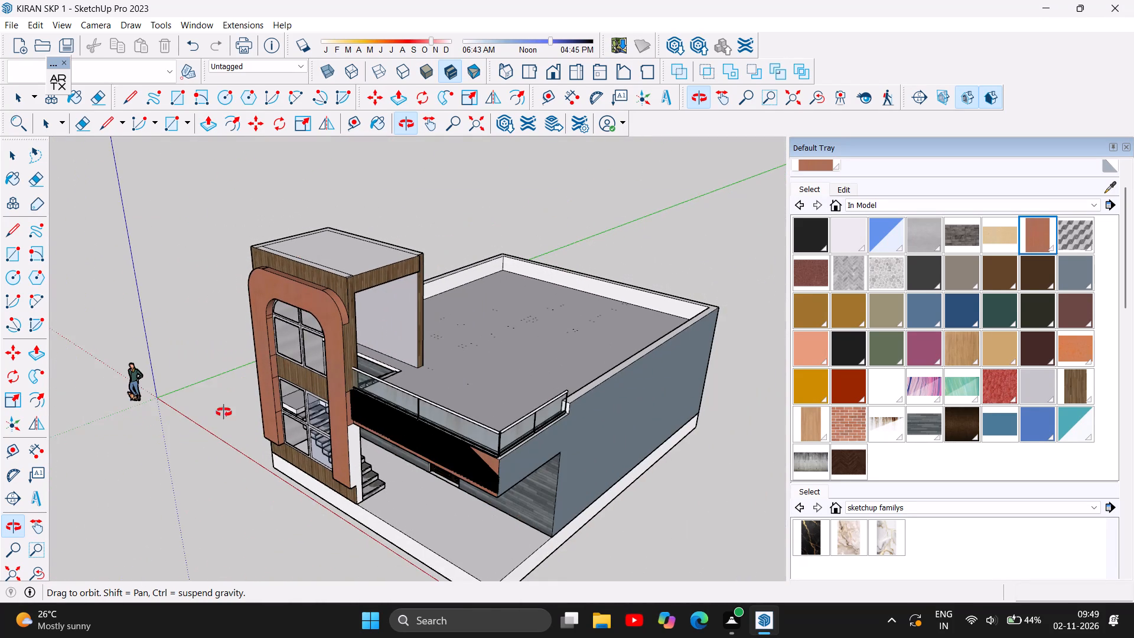
pyautogui.moveTo(201, 412); pyautogui.dragTo(723, 288)
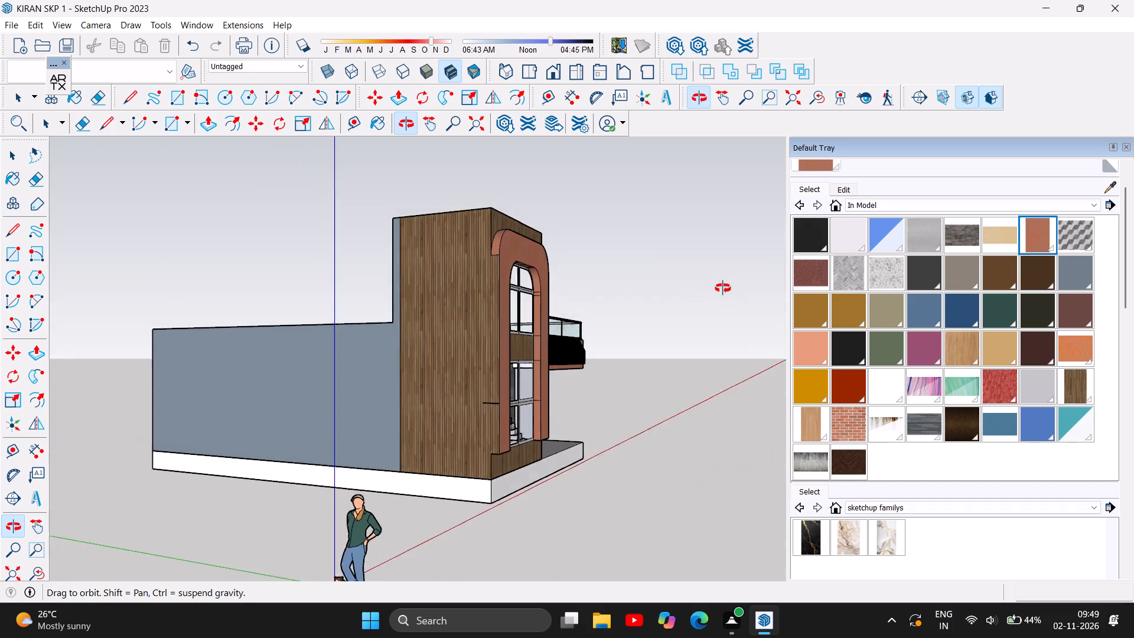
pyautogui.moveTo(723, 288); pyautogui.dragTo(340, 331)
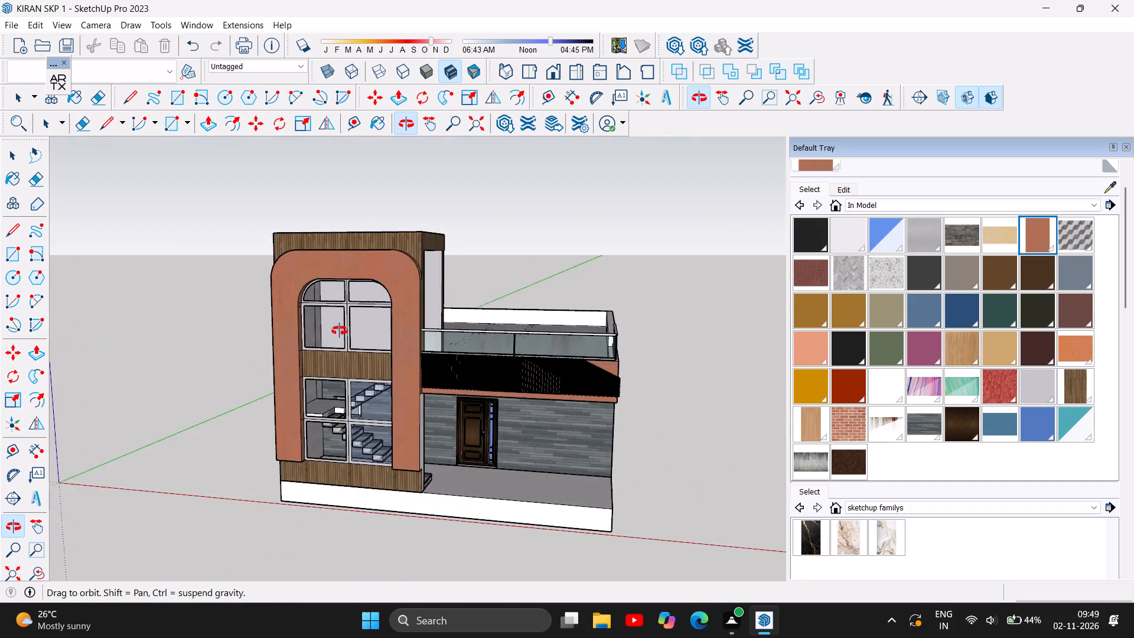
pyautogui.moveTo(340, 331); pyautogui.dragTo(702, 355)
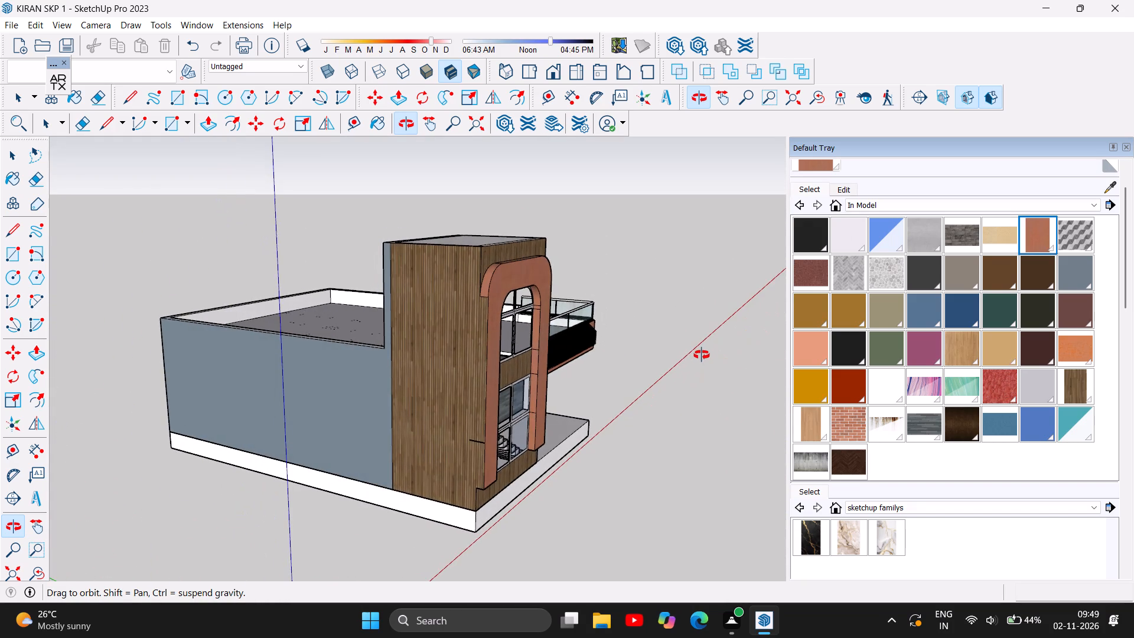
pyautogui.moveTo(702, 355); pyautogui.dragTo(196, 294)
pyautogui.scroll(4, 328, 335)
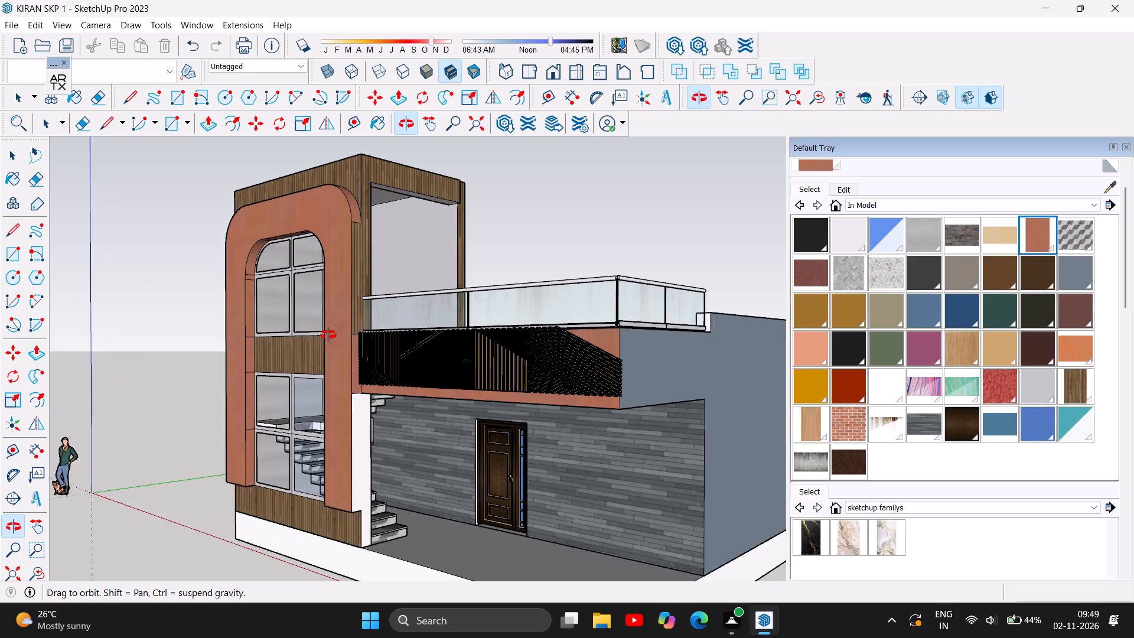
pyautogui.scroll(1, 328, 335)
pyautogui.scroll(4, 377, 490)
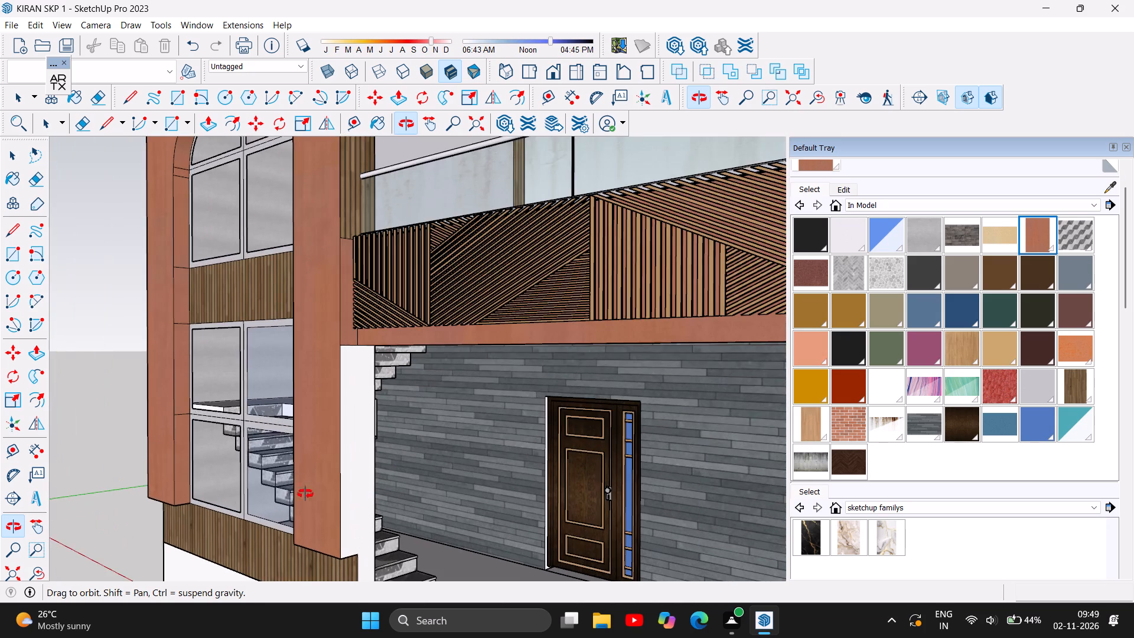
pyautogui.moveTo(305, 491); pyautogui.dragTo(607, 488)
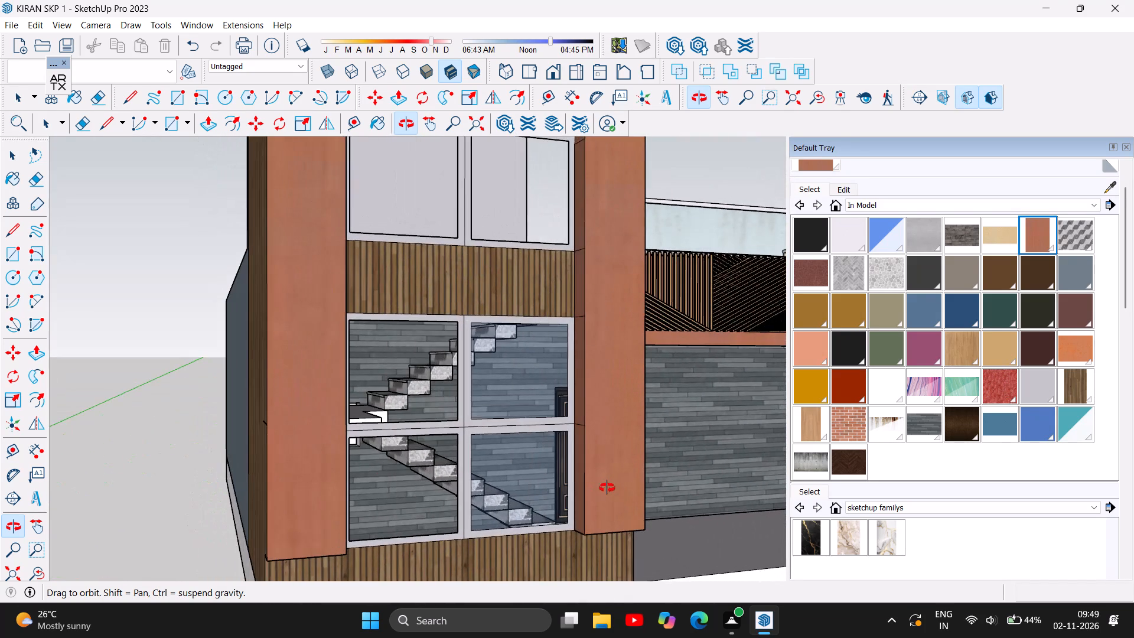
pyautogui.scroll(-9, 380, 471)
pyautogui.moveTo(526, 533); pyautogui.dragTo(197, 530)
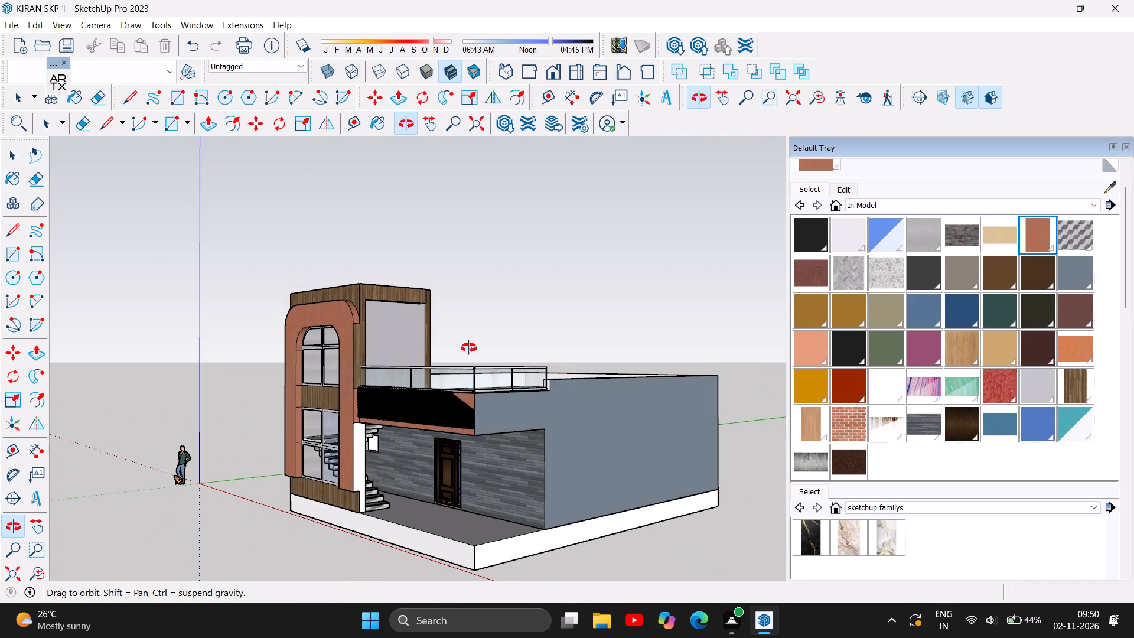
# Push/pull the terracotta face behind the canopy's slatted panels outward by 9/16".
pyautogui.scroll(7, 471, 403)
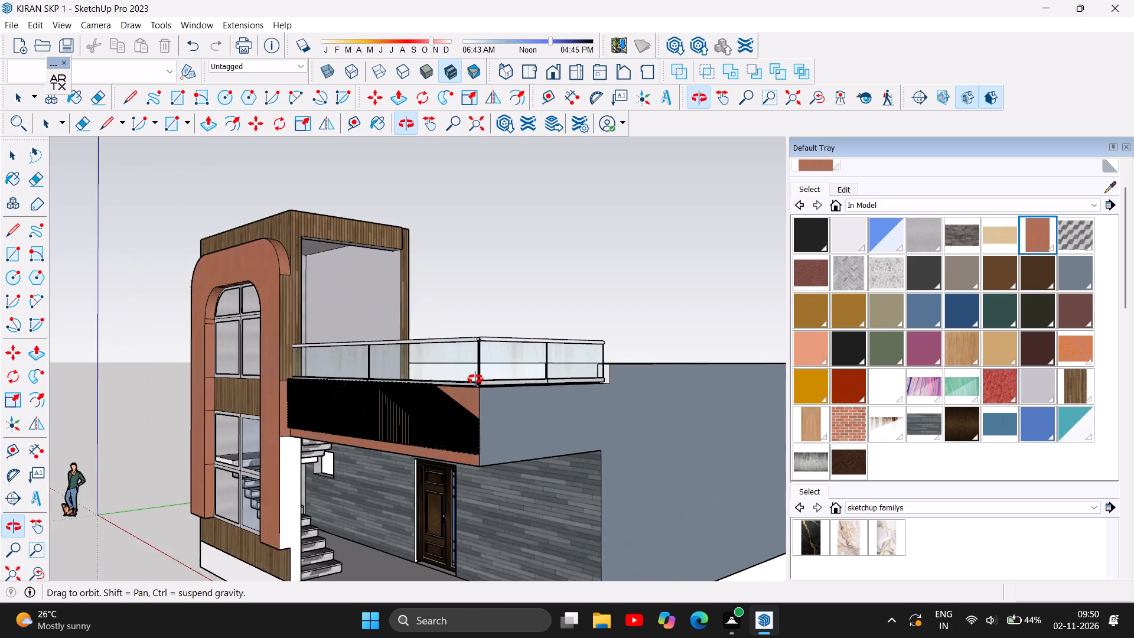
pyautogui.scroll(6, 475, 379)
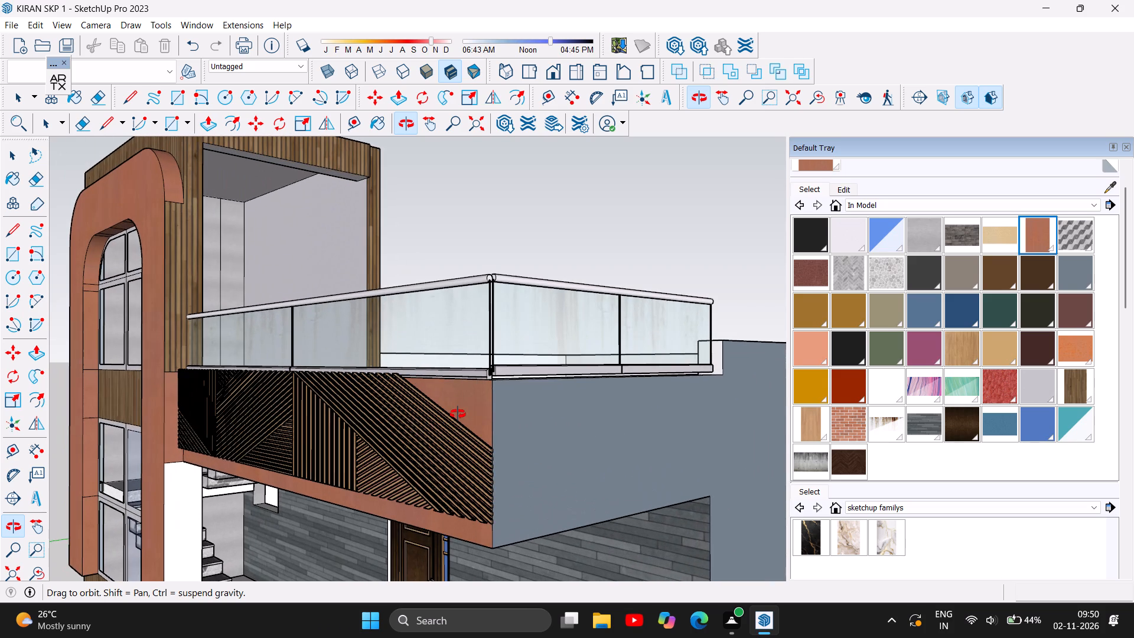
pyautogui.click(214, 125)
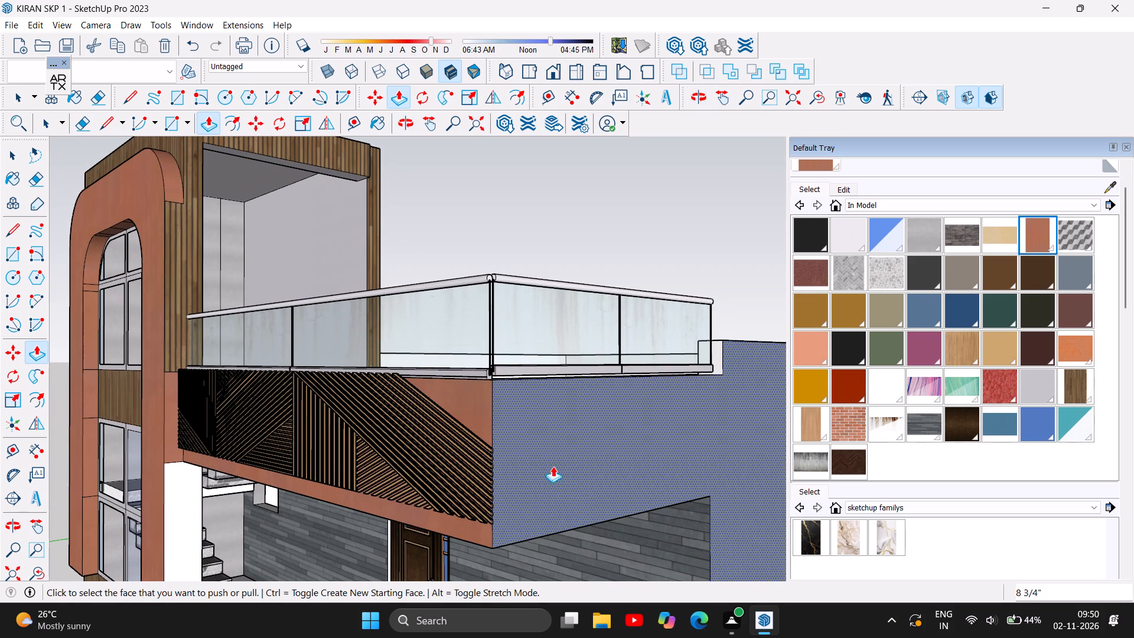
pyautogui.click(475, 412)
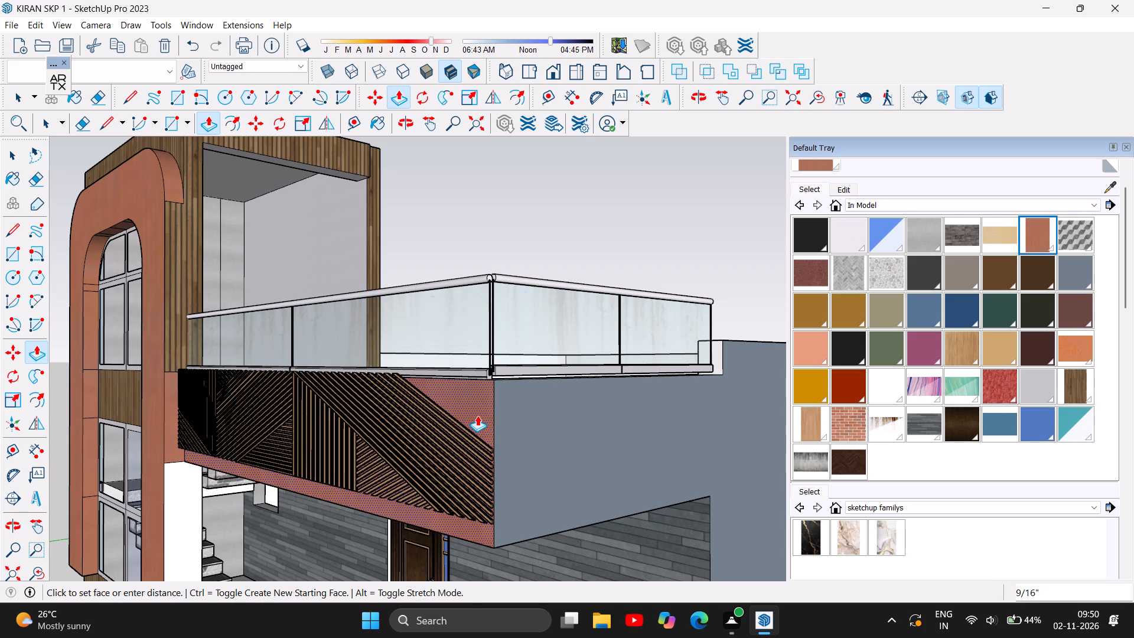
pyautogui.click(477, 415)
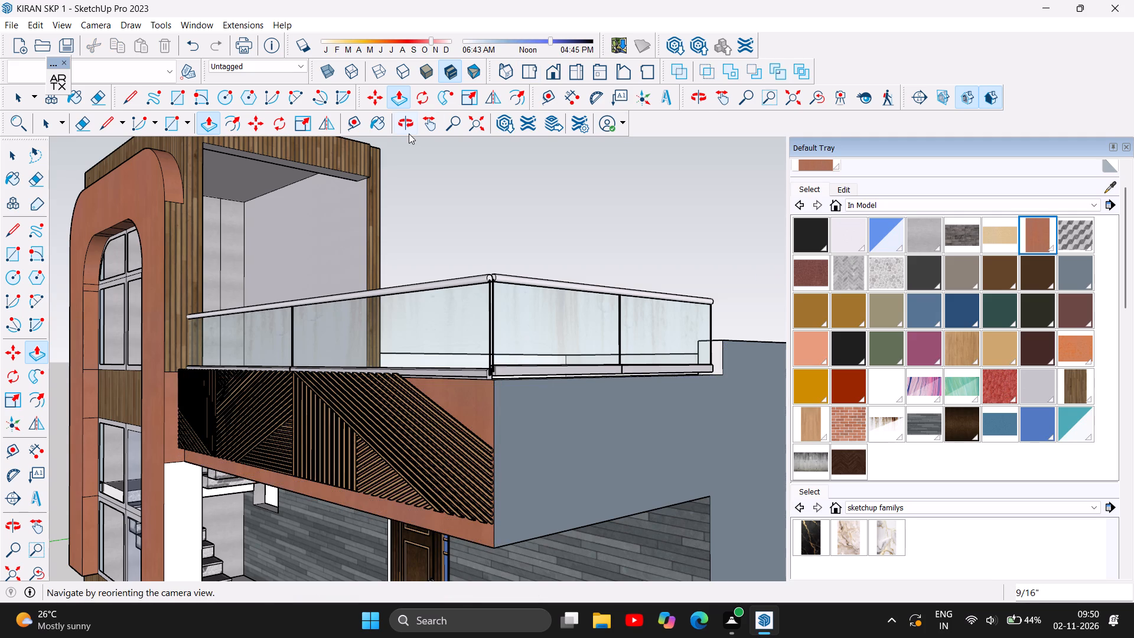
pyautogui.click(408, 132)
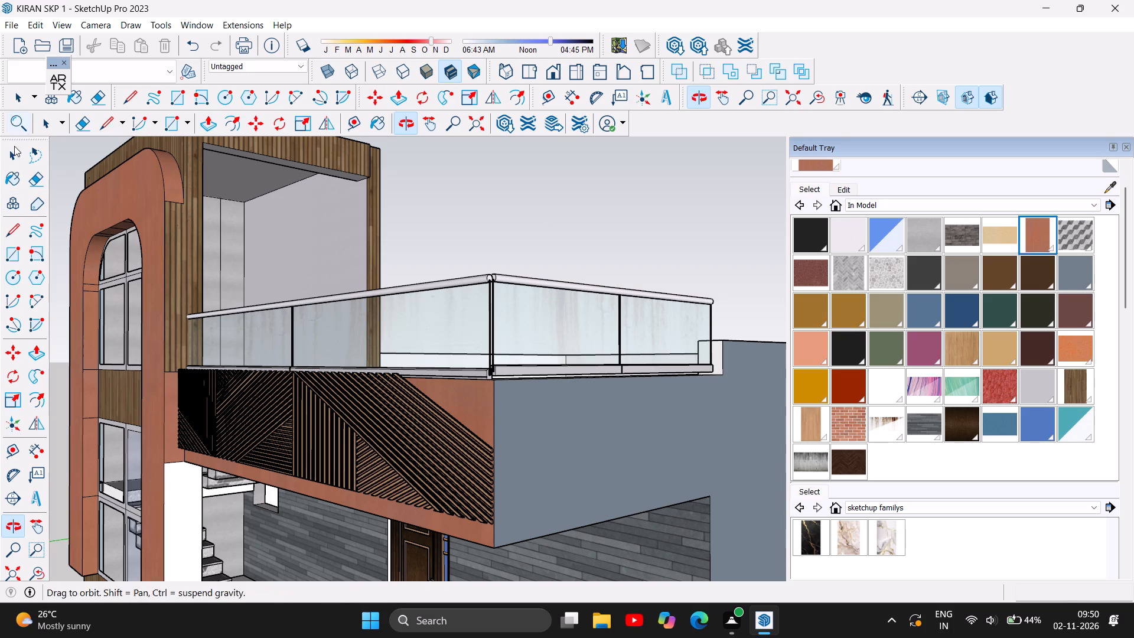
pyautogui.click(14, 150)
pyautogui.click(582, 196)
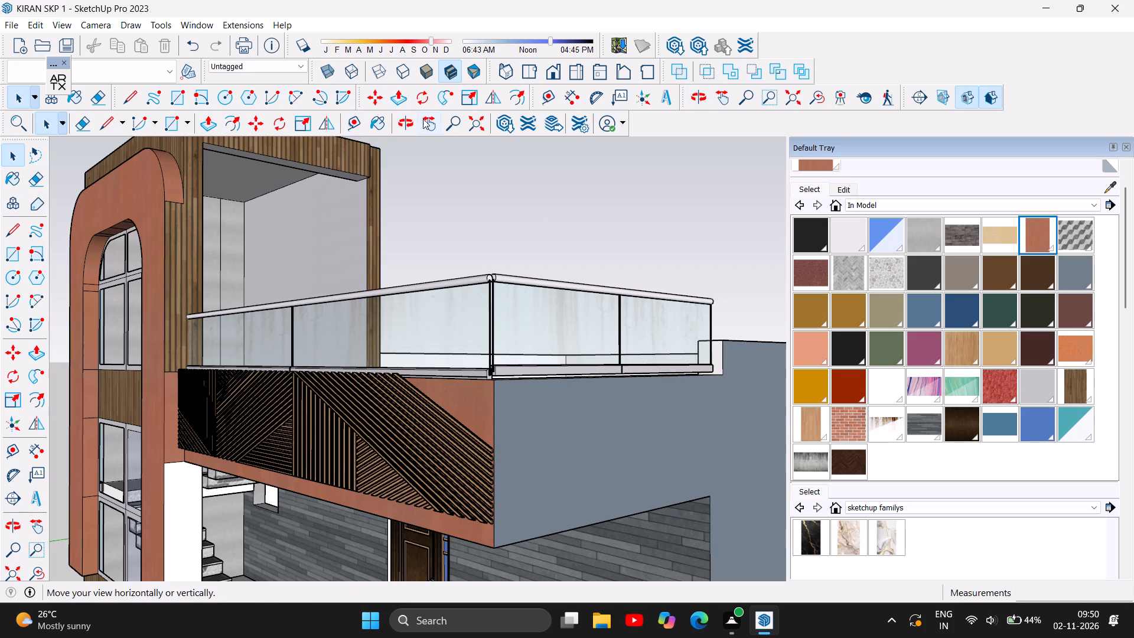
# Extrude the wood-clad band between the tower's upper and lower windows outward by 8 3/4".
pyautogui.click(410, 123)
pyautogui.moveTo(341, 314); pyautogui.dragTo(656, 291)
pyautogui.scroll(-1, 364, 366)
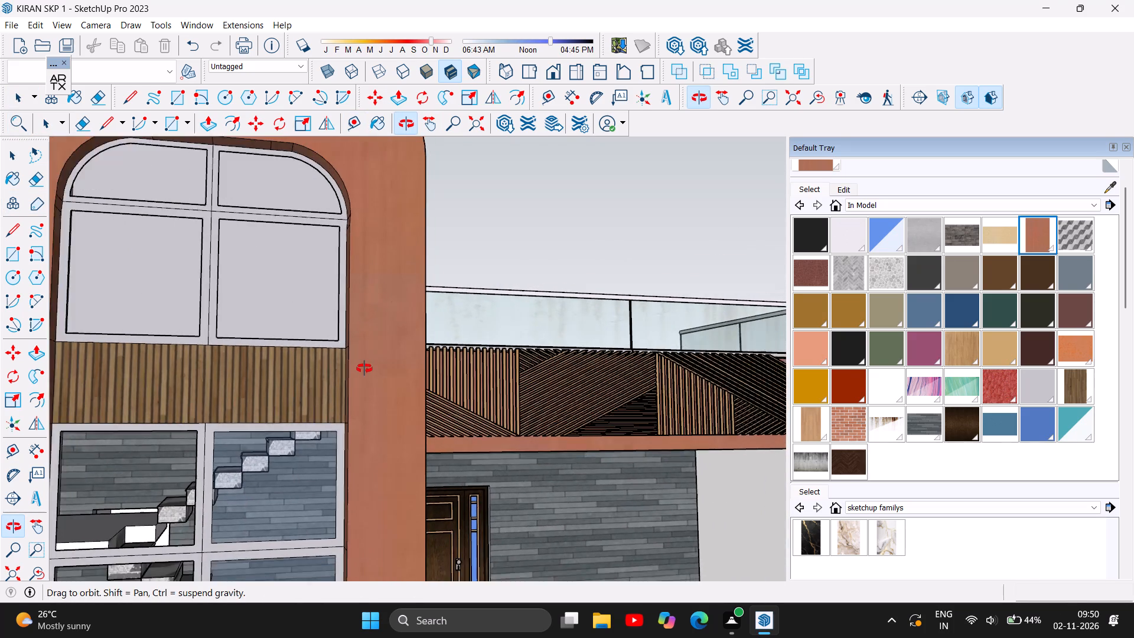
pyautogui.scroll(-2, 364, 369)
pyautogui.scroll(1, 434, 414)
pyautogui.scroll(-2, 434, 415)
pyautogui.scroll(1, 191, 455)
pyautogui.scroll(-2, 191, 455)
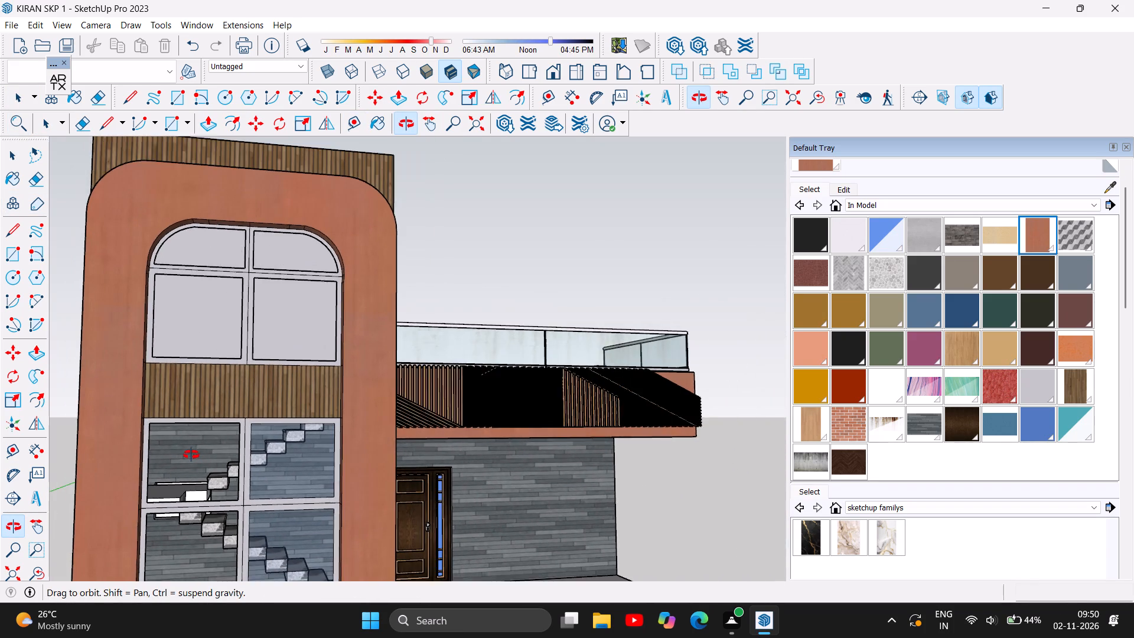
pyautogui.scroll(-1, 191, 455)
pyautogui.scroll(4, 231, 437)
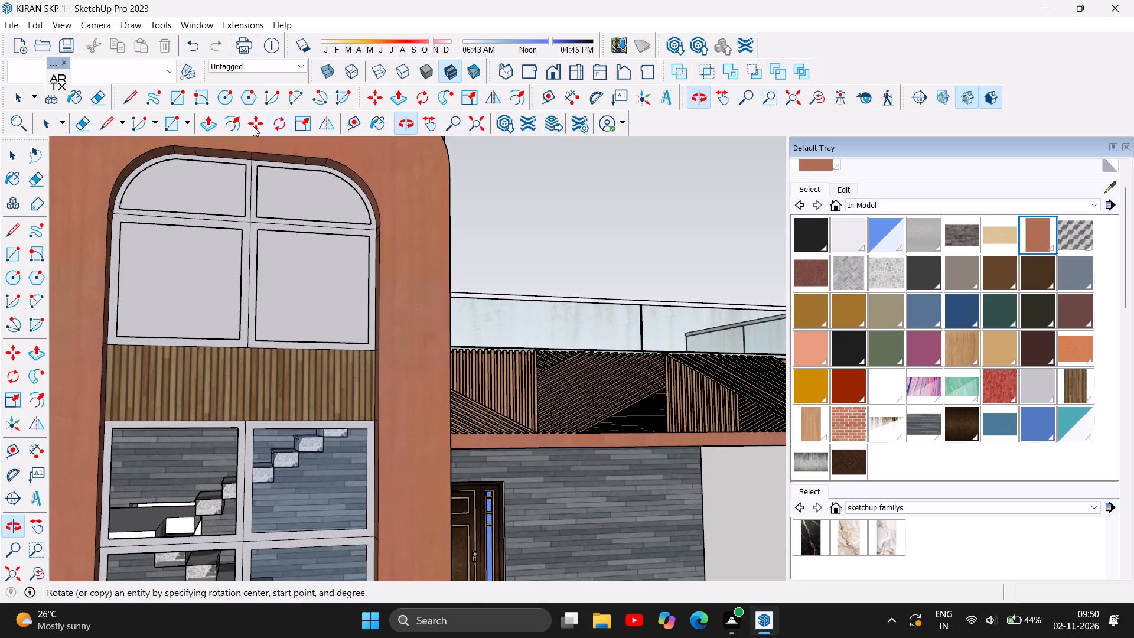
pyautogui.click(206, 128)
pyautogui.click(271, 398)
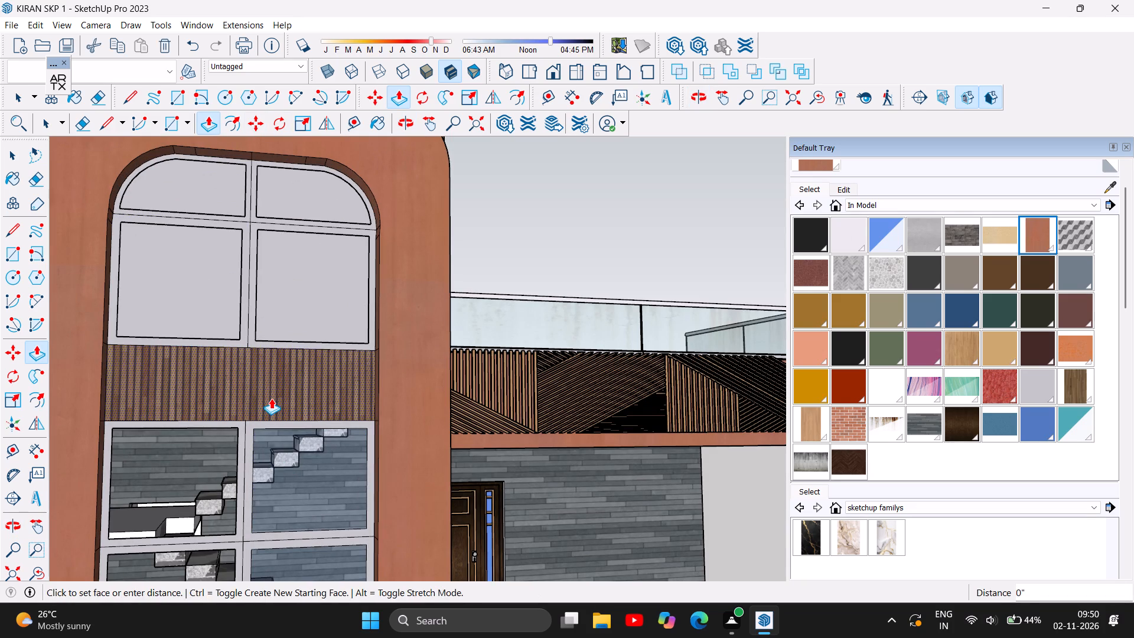
pyautogui.click(274, 397)
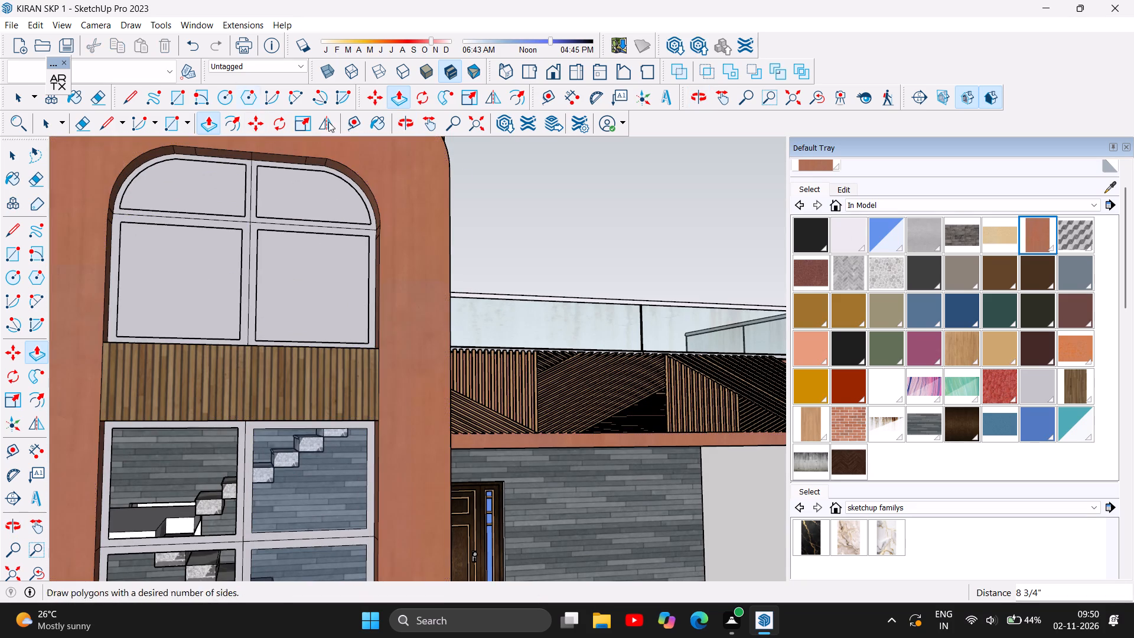
# Examine the tower front from above, checking the raised wood band and the cladding strip at the base.
pyautogui.click(406, 129)
pyautogui.moveTo(509, 309); pyautogui.dragTo(451, 380)
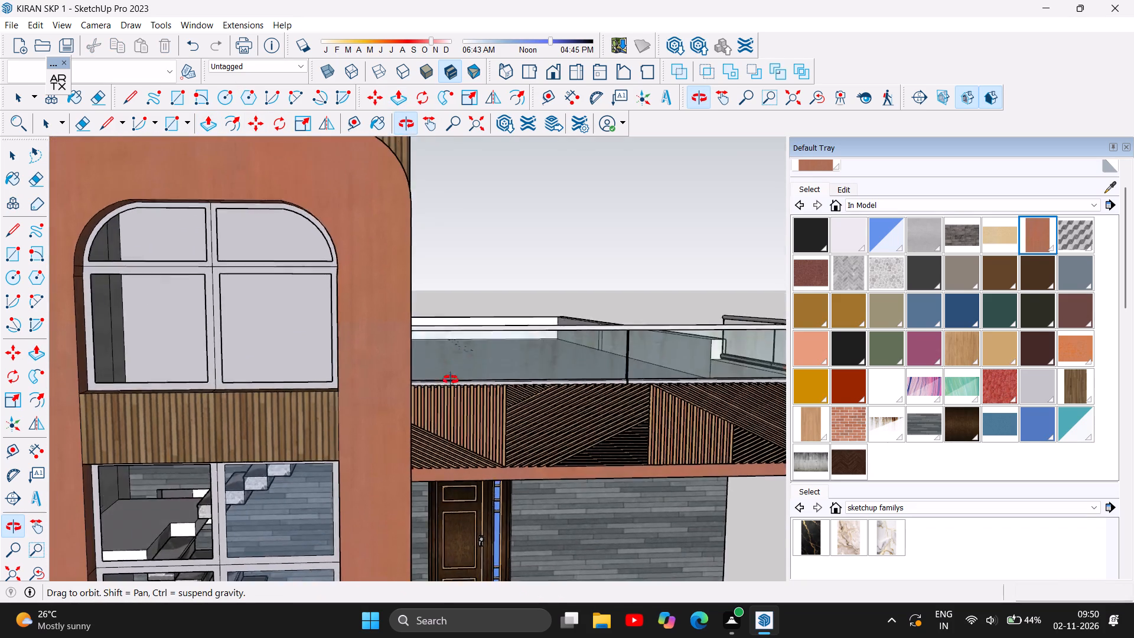
pyautogui.moveTo(451, 380); pyautogui.dragTo(348, 489)
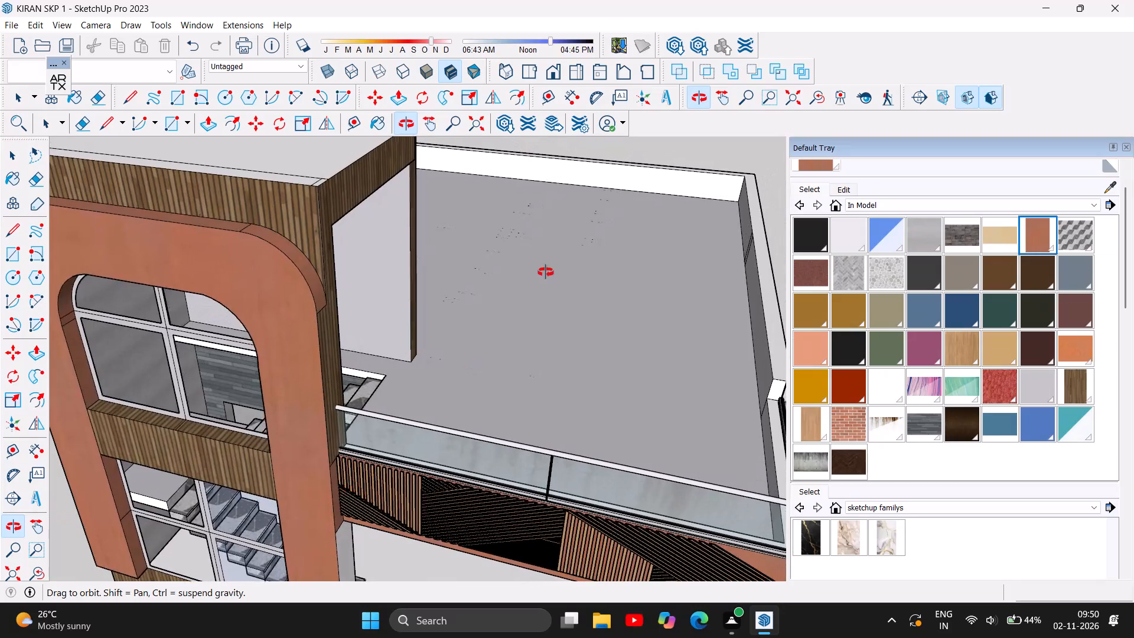
pyautogui.scroll(-5, 548, 268)
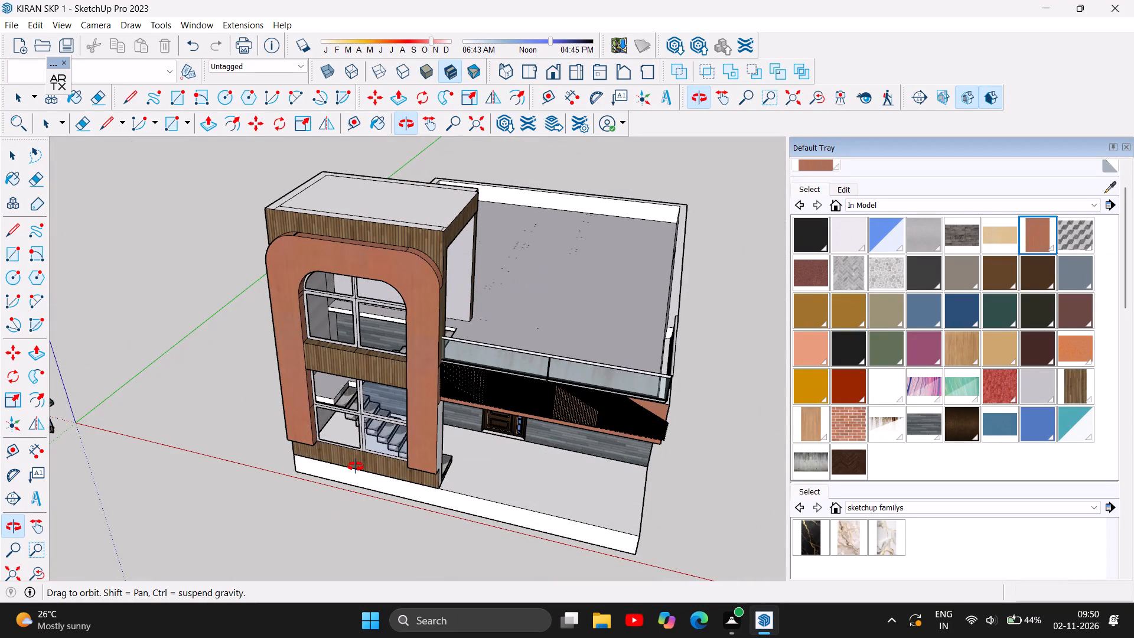
pyautogui.scroll(2, 356, 467)
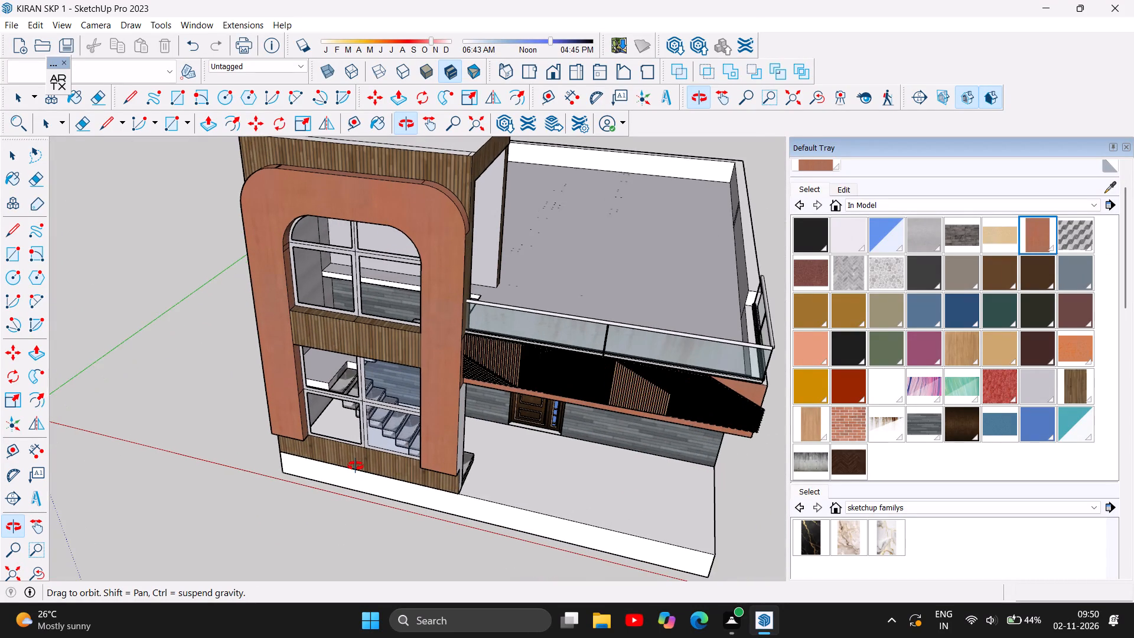
pyautogui.scroll(4, 356, 466)
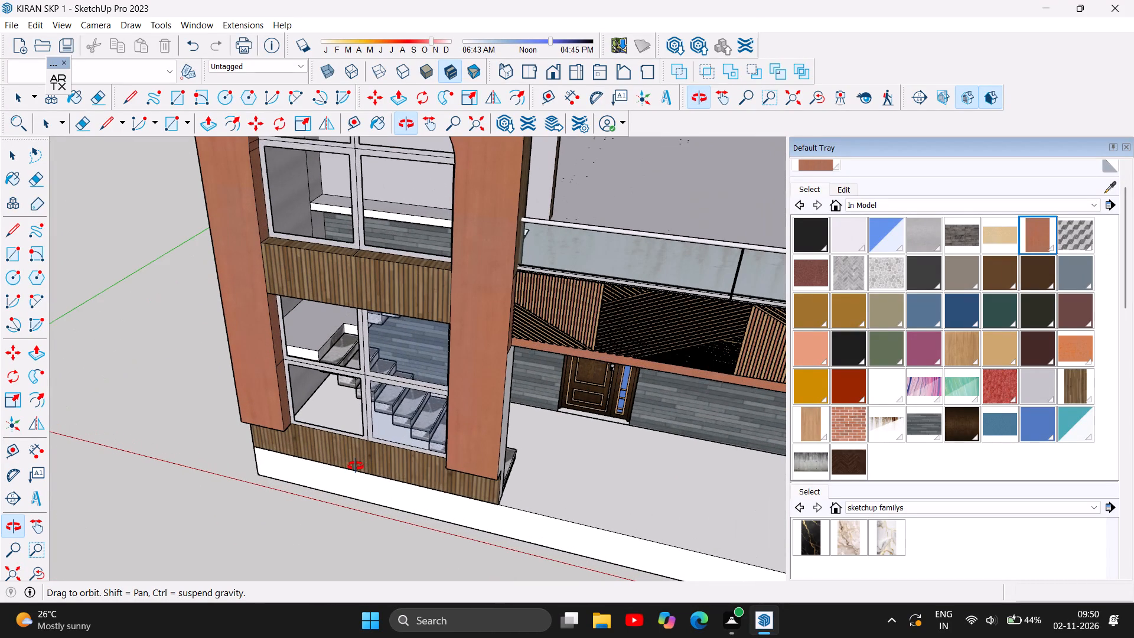
# Extrude the wood-clad strip at the base of the tower front outward by 8 3/4".
pyautogui.scroll(5, 356, 466)
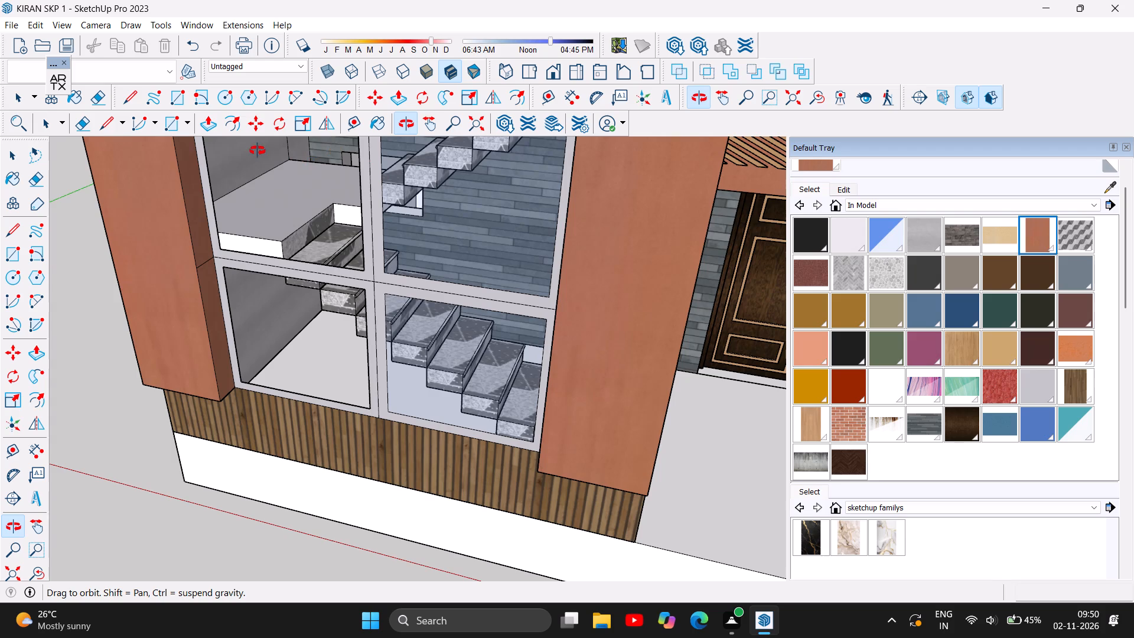
pyautogui.click(208, 130)
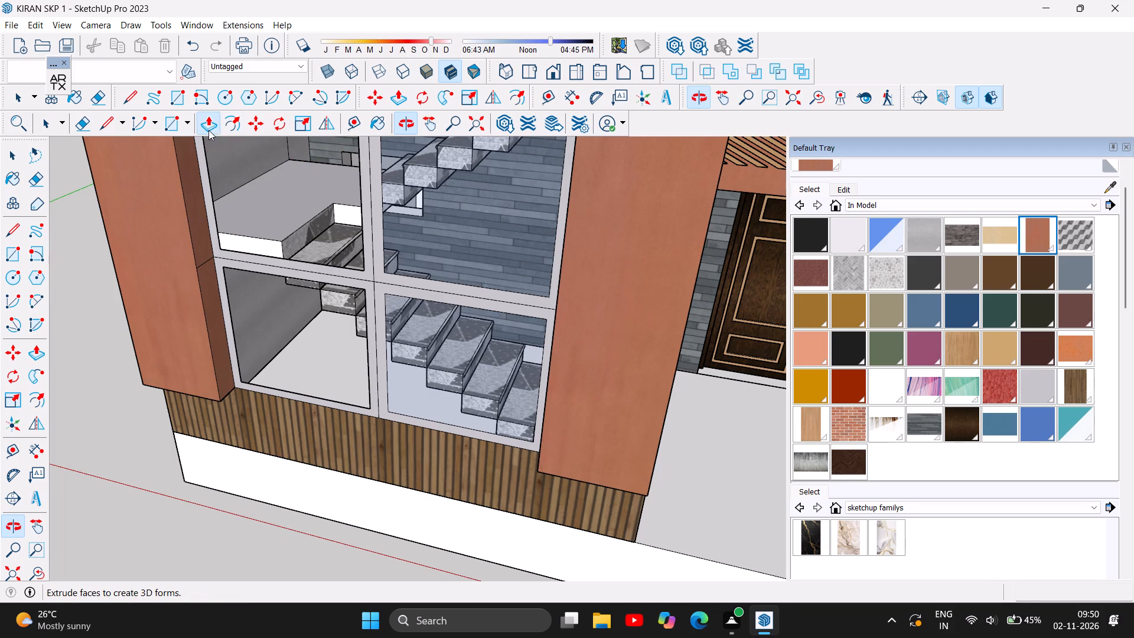
pyautogui.click(371, 437)
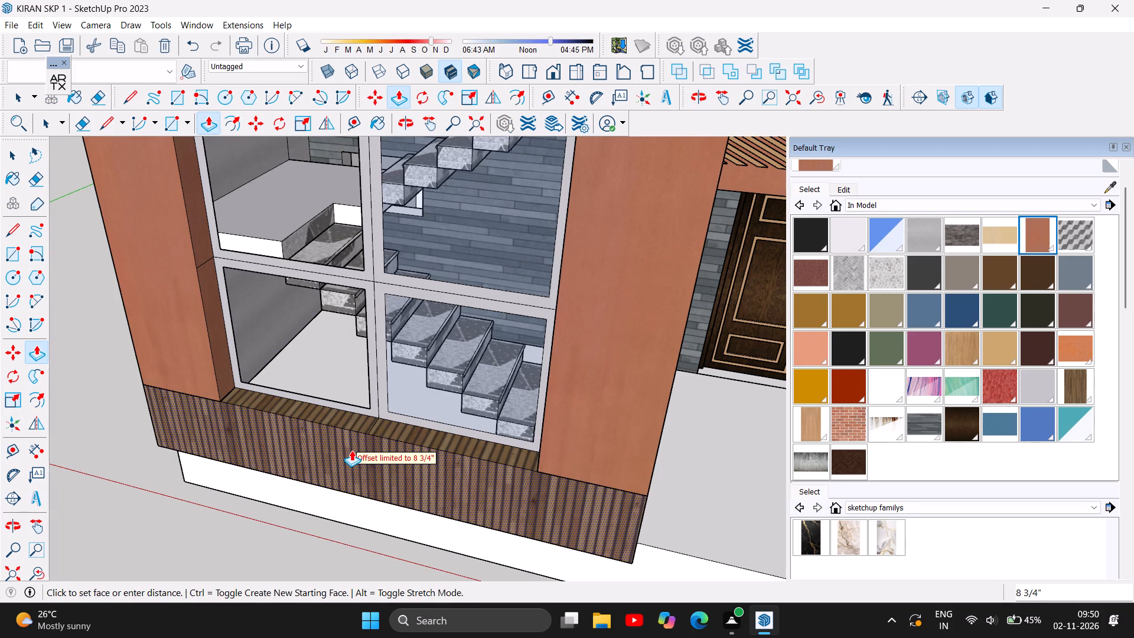
pyautogui.click(351, 450)
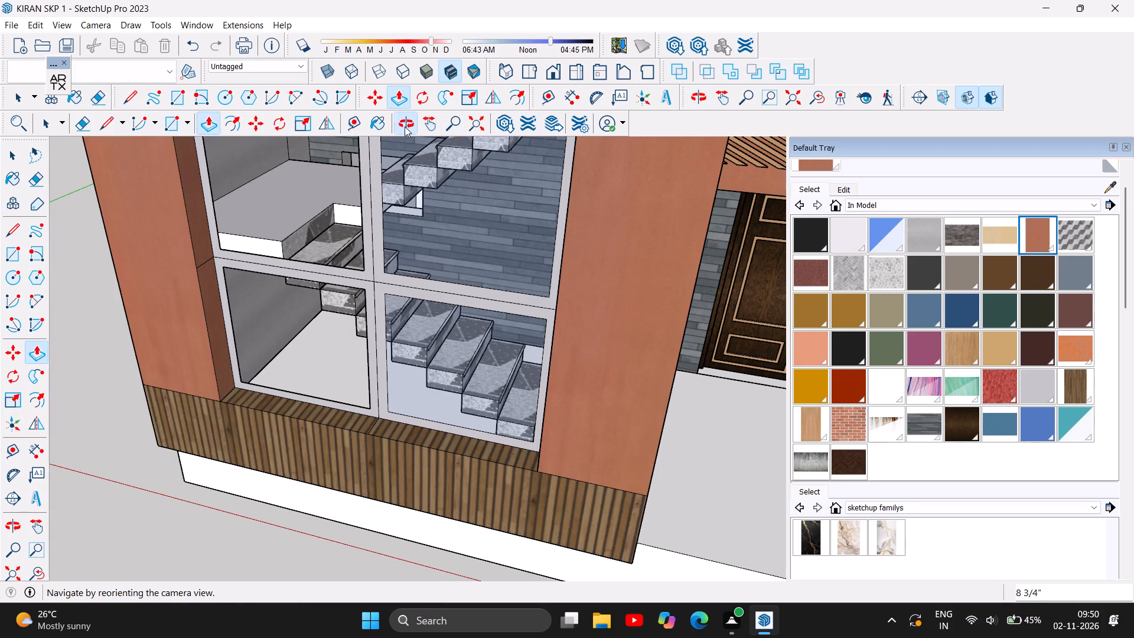
# Examine the whole house from the front, both sides and above, checking the tower's extruded base strip and window surround.
pyautogui.click(405, 126)
pyautogui.scroll(-5, 454, 489)
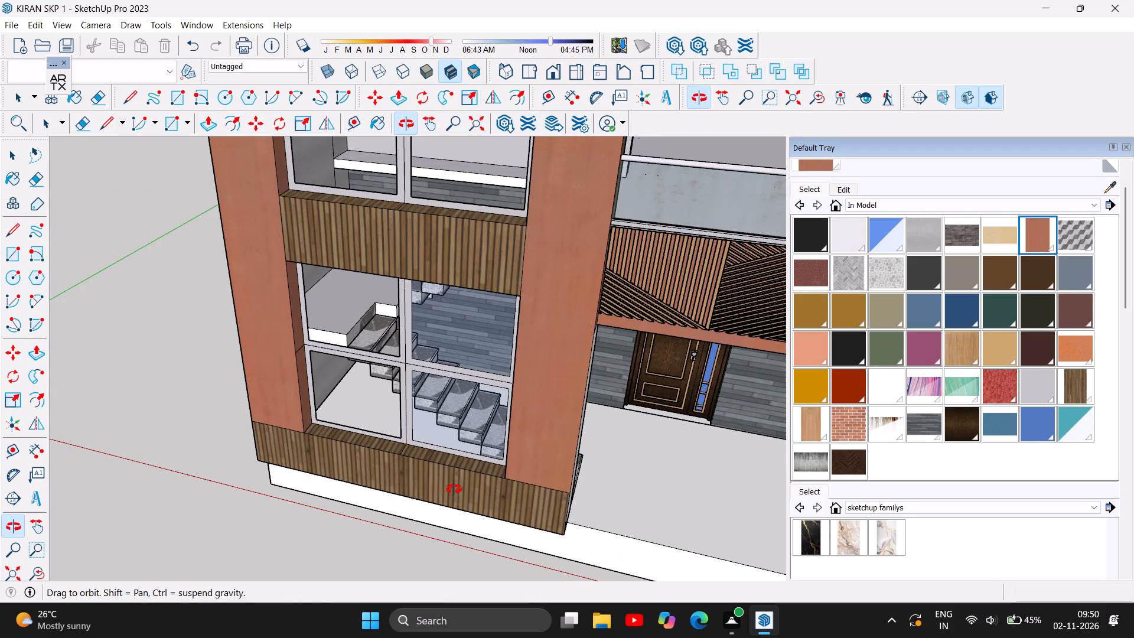
pyautogui.scroll(-5, 458, 486)
pyautogui.moveTo(441, 494); pyautogui.dragTo(479, 470)
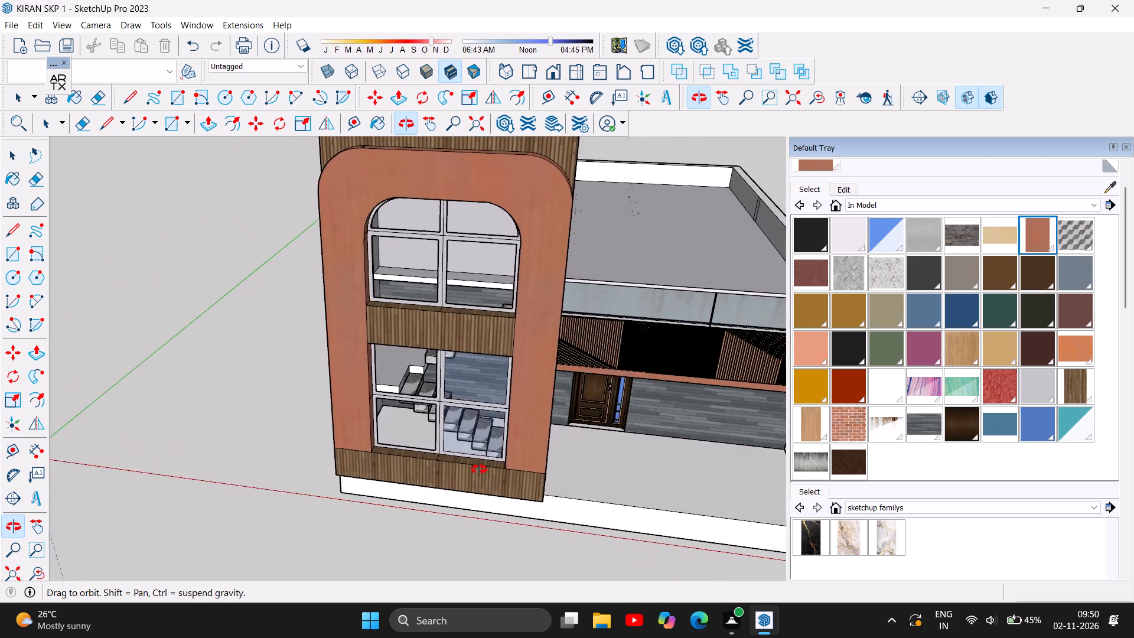
pyautogui.moveTo(479, 470); pyautogui.dragTo(670, 427)
pyautogui.scroll(-5, 337, 514)
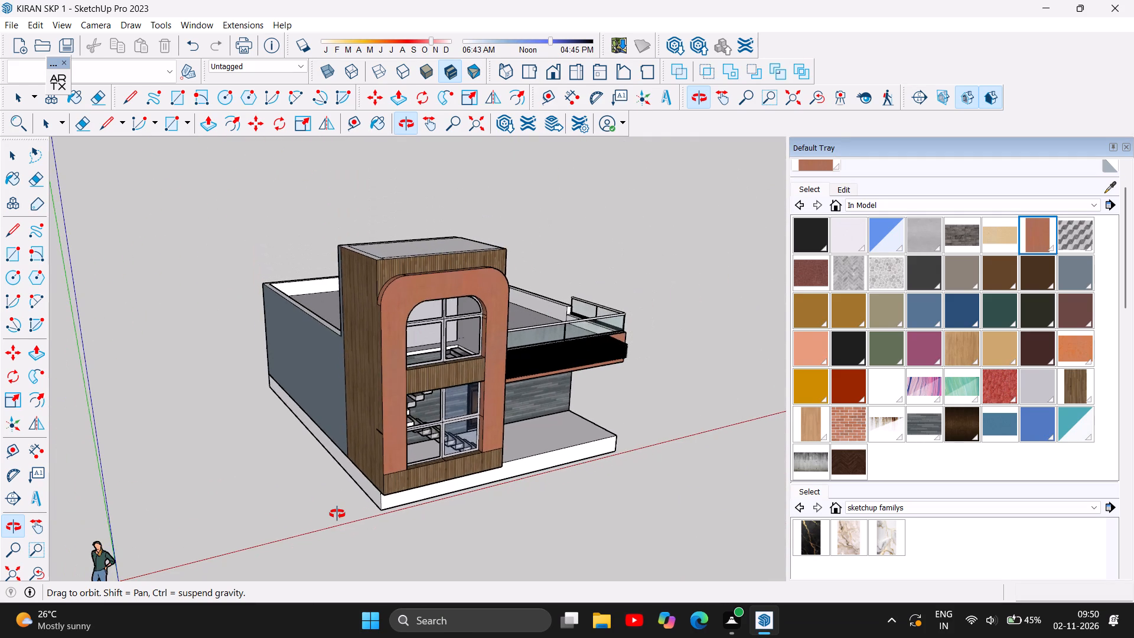
pyautogui.moveTo(323, 490); pyautogui.dragTo(576, 407)
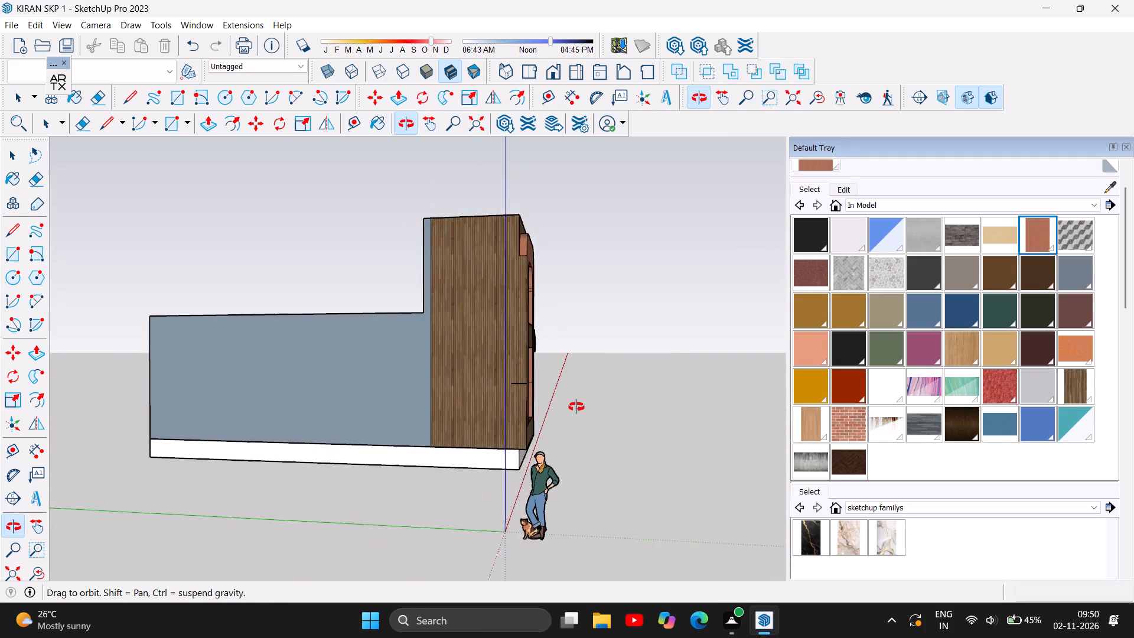
pyautogui.moveTo(576, 407); pyautogui.dragTo(184, 461)
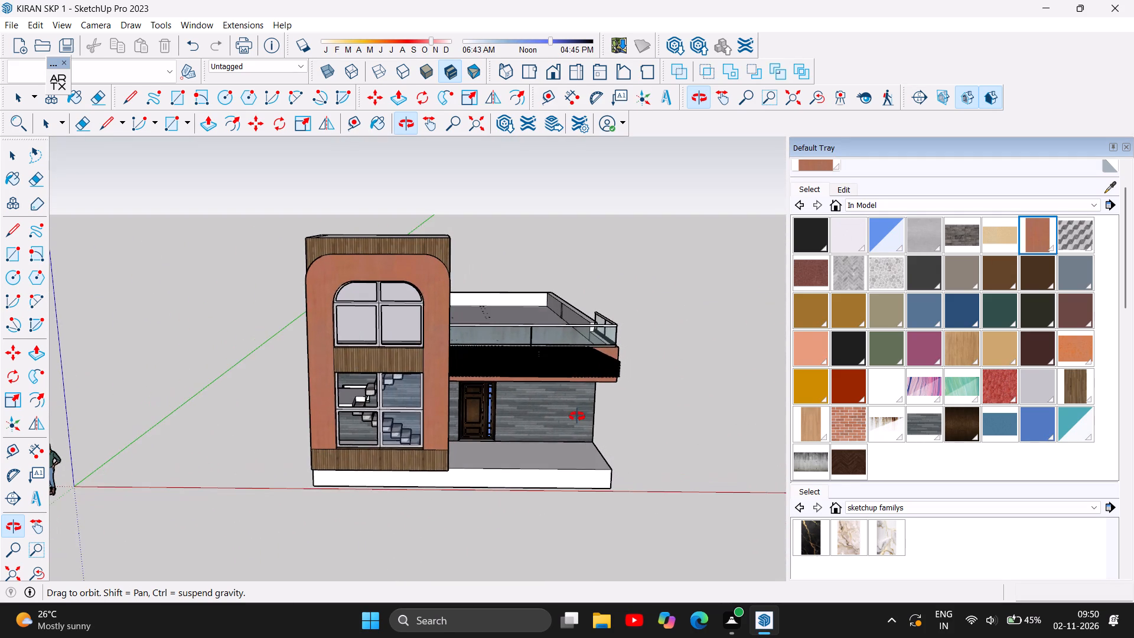
pyautogui.moveTo(572, 417); pyautogui.dragTo(298, 477)
pyautogui.moveTo(298, 477); pyautogui.dragTo(314, 399)
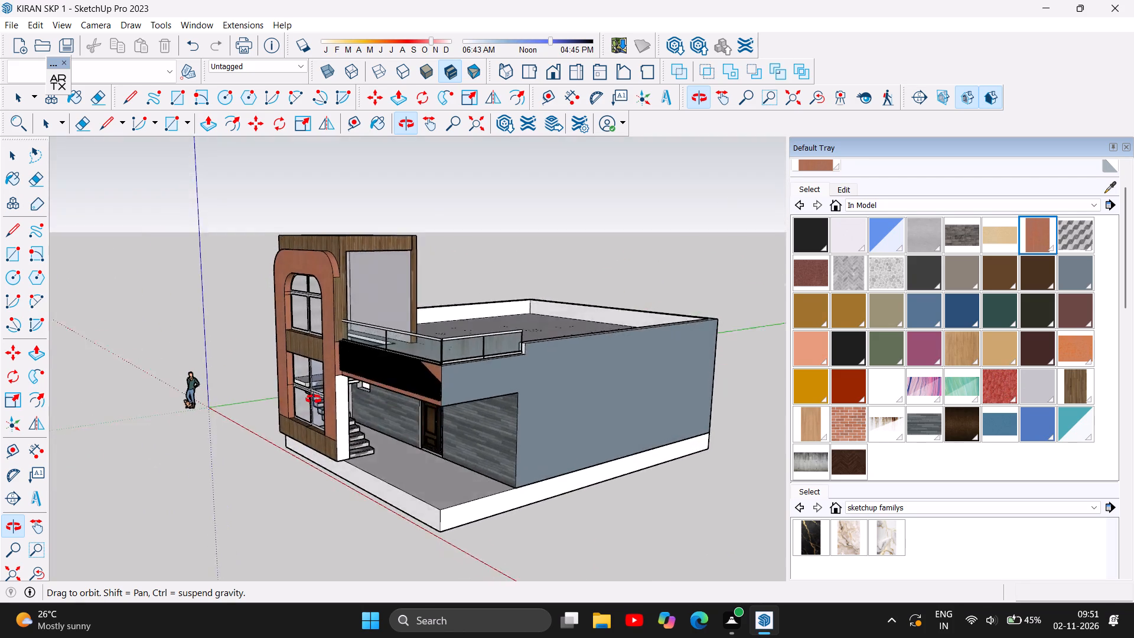
pyautogui.moveTo(314, 399); pyautogui.dragTo(705, 440)
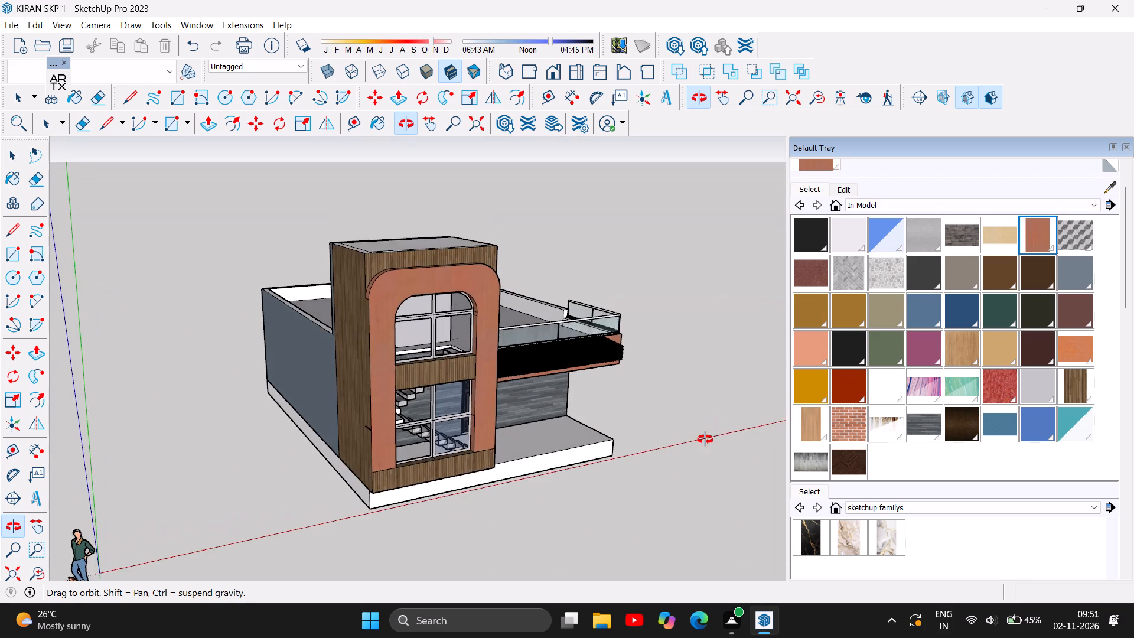
pyautogui.moveTo(705, 440); pyautogui.dragTo(782, 450)
pyautogui.moveTo(399, 426); pyautogui.dragTo(578, 362)
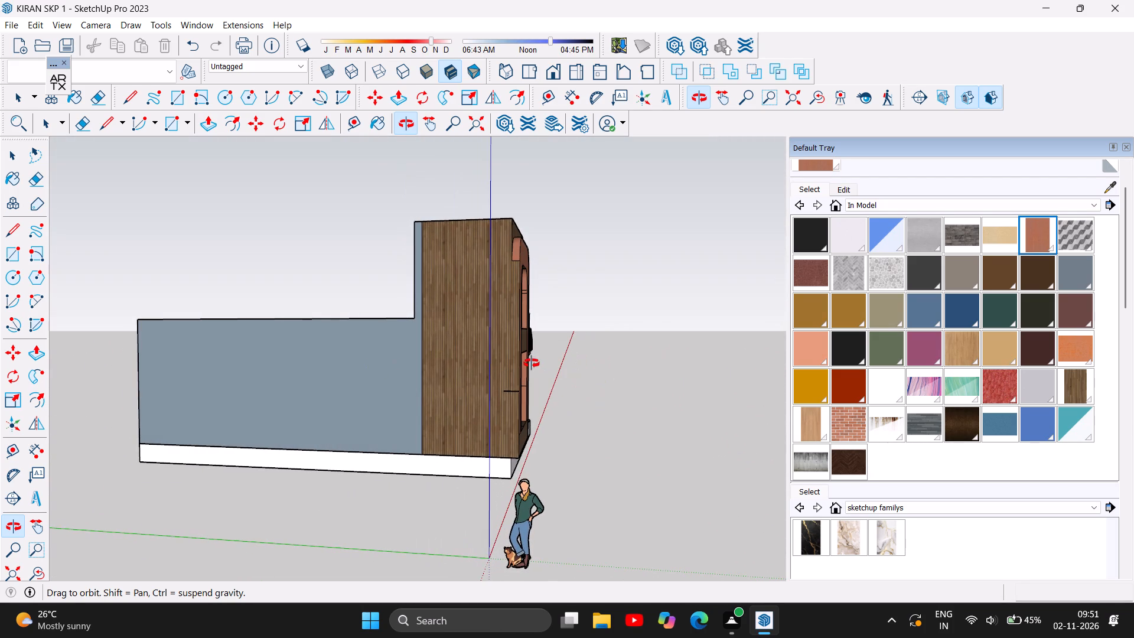
pyautogui.moveTo(566, 376); pyautogui.dragTo(111, 387)
pyautogui.moveTo(494, 385); pyautogui.dragTo(548, 390)
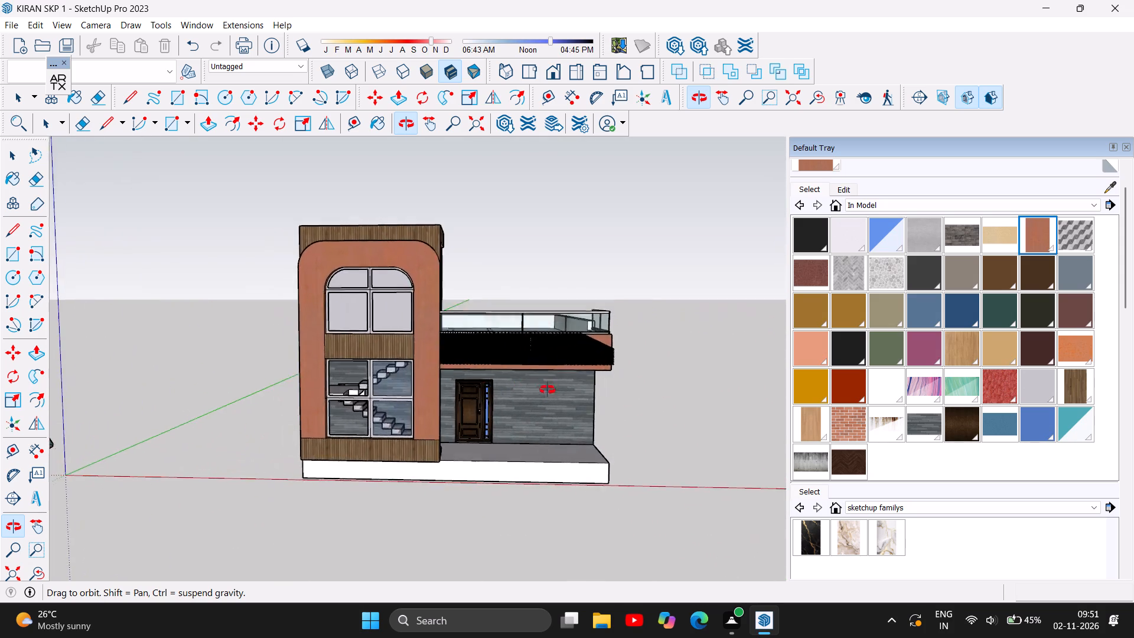
pyautogui.moveTo(548, 390); pyautogui.dragTo(526, 453)
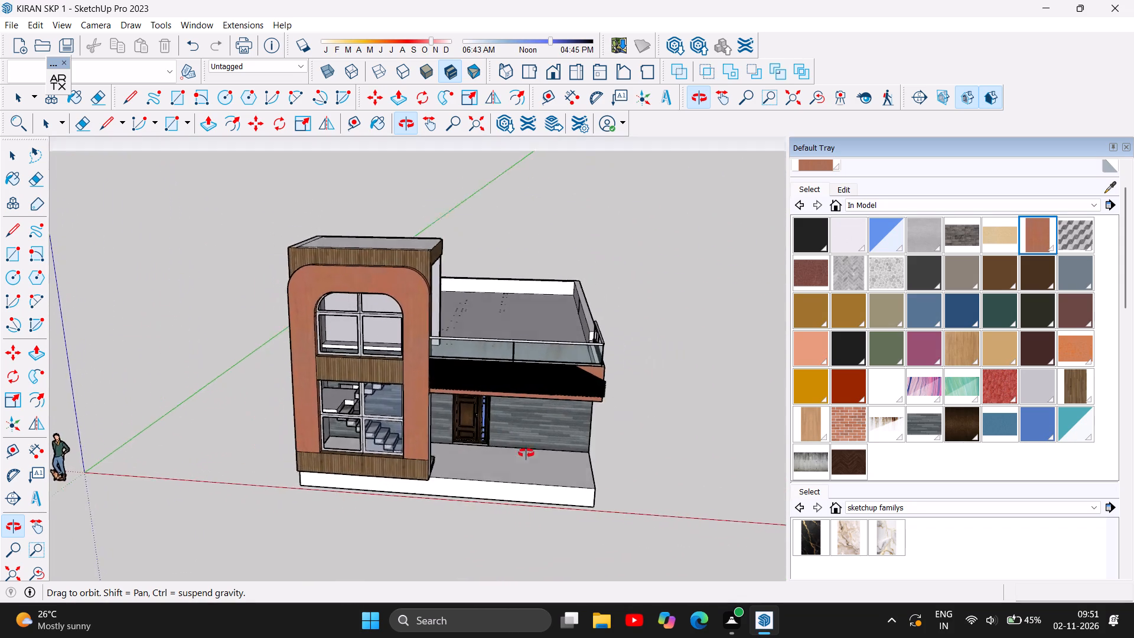
pyautogui.moveTo(526, 453); pyautogui.dragTo(585, 545)
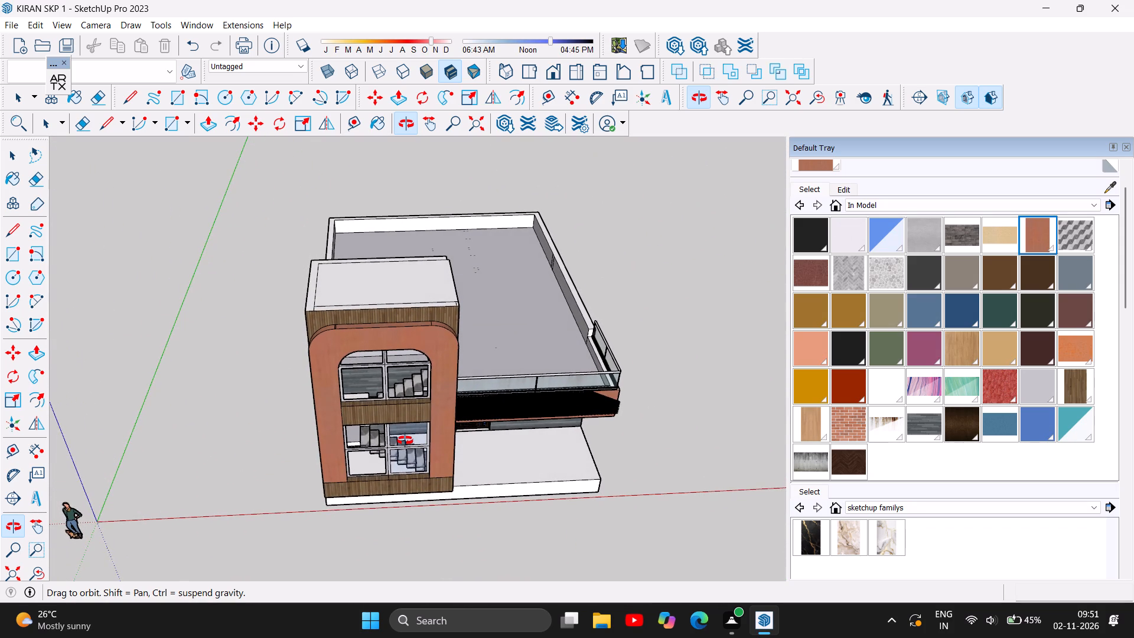
# Examine the tower's upper window frame up close, along with the interior floor, stairs and balcony railing behind it.
pyautogui.scroll(3, 405, 441)
pyautogui.scroll(3, 398, 360)
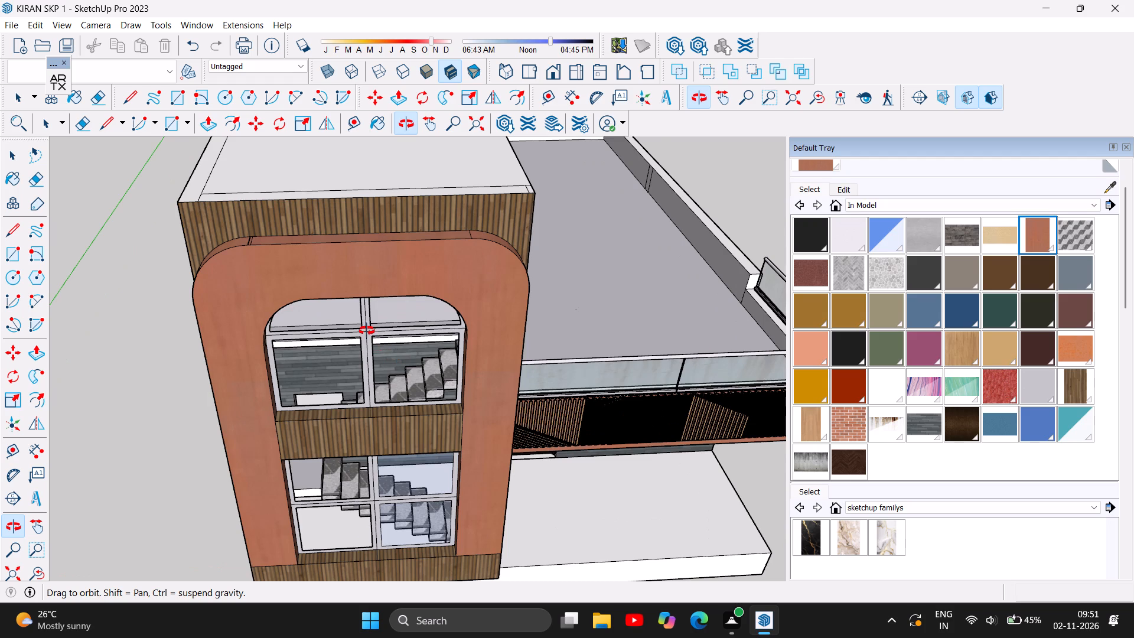
pyautogui.scroll(6, 367, 331)
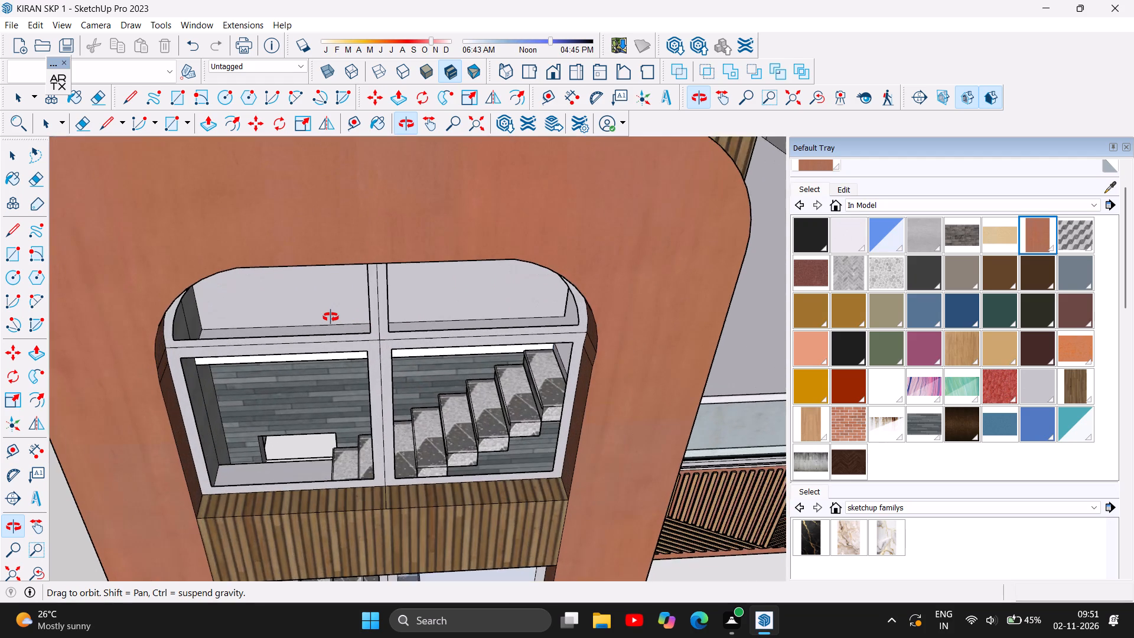
pyautogui.scroll(5, 331, 317)
pyautogui.moveTo(329, 354); pyautogui.dragTo(330, 400)
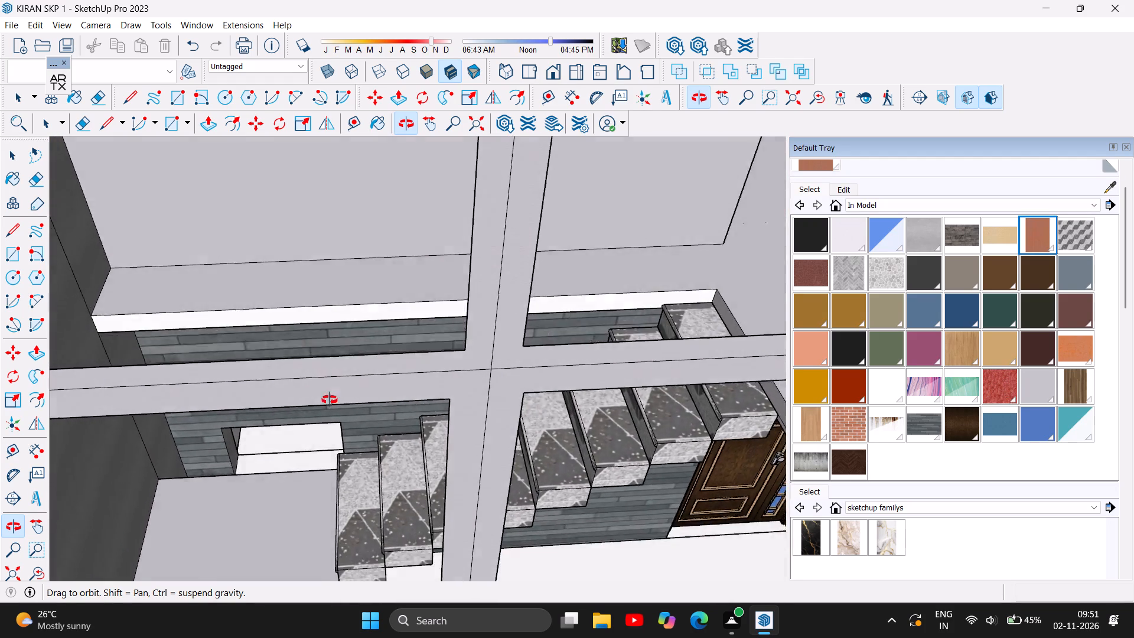
pyautogui.moveTo(330, 400); pyautogui.dragTo(334, 377)
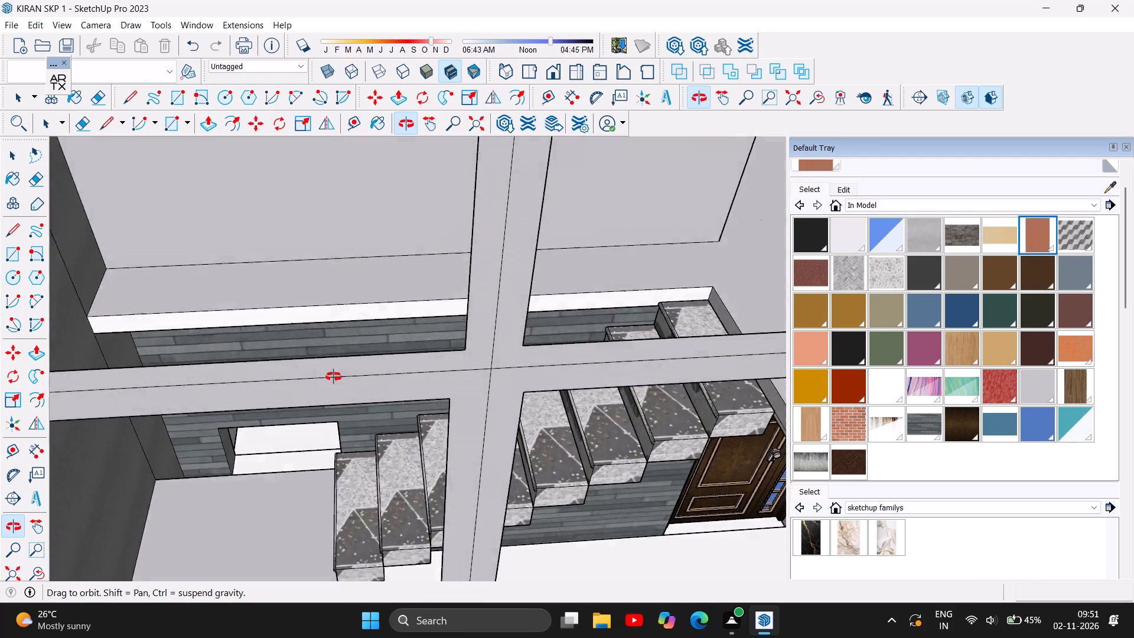
pyautogui.moveTo(334, 377); pyautogui.dragTo(666, 263)
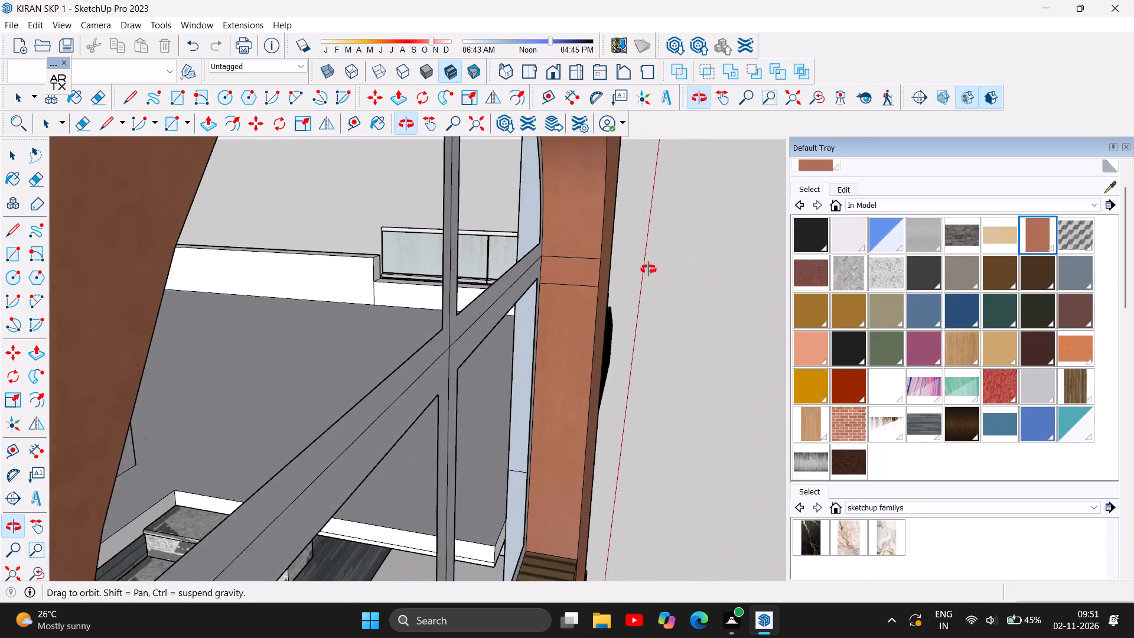
pyautogui.moveTo(292, 399); pyautogui.dragTo(400, 376)
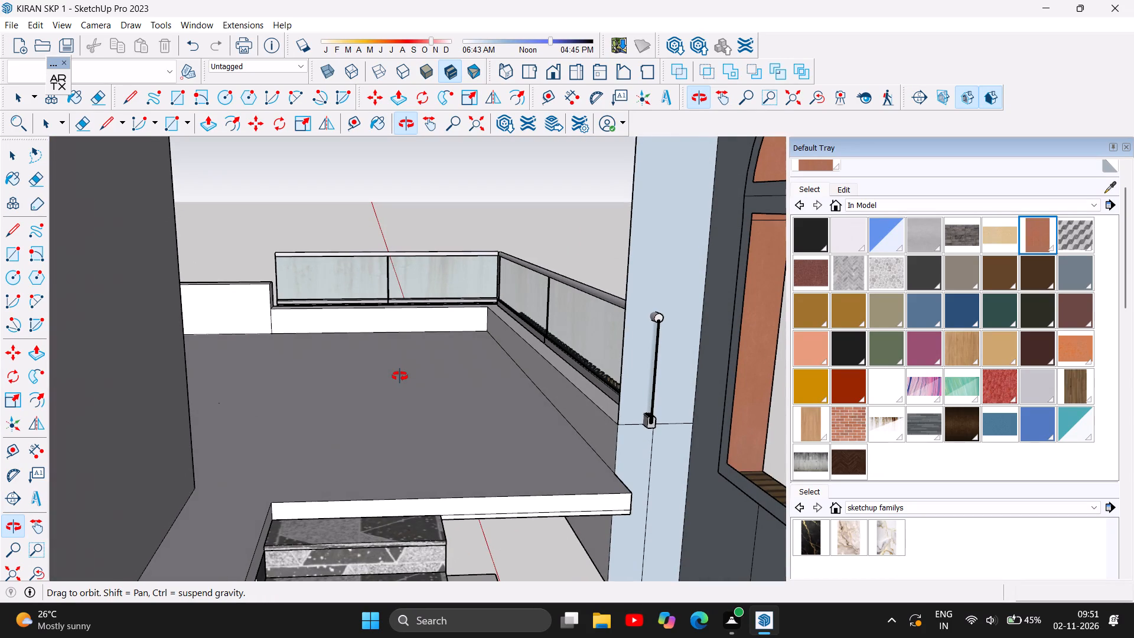
pyautogui.moveTo(400, 376); pyautogui.dragTo(373, 399)
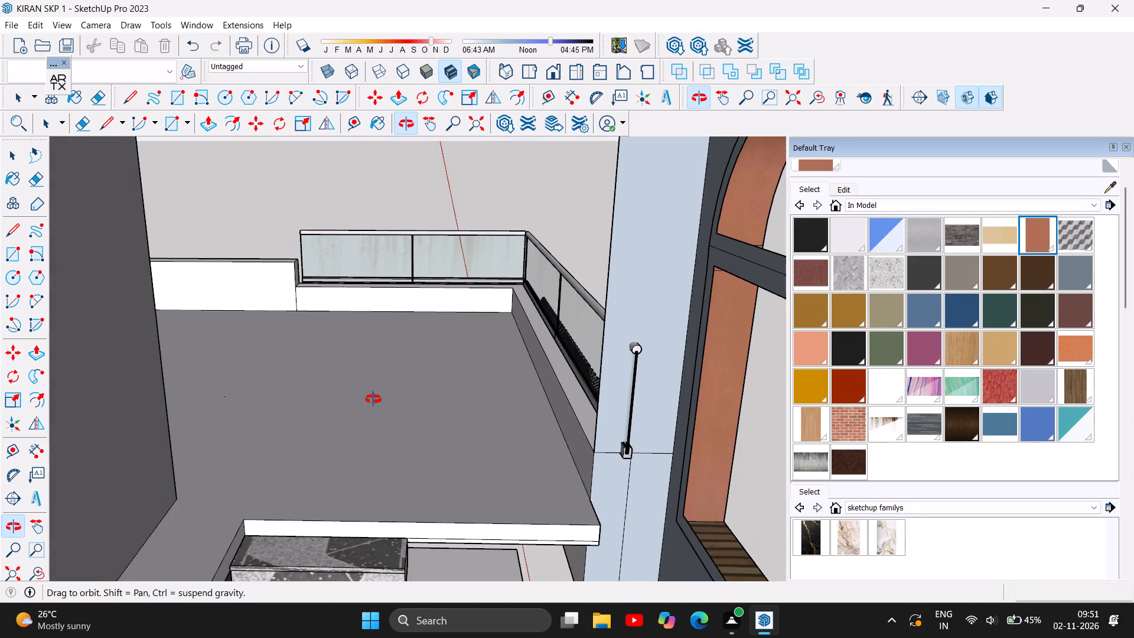
pyautogui.moveTo(373, 399); pyautogui.dragTo(422, 395)
# Examine the tower's side wood cladding, roof and raised surround, and the overall house from the side and front.
pyautogui.scroll(-1, 457, 381)
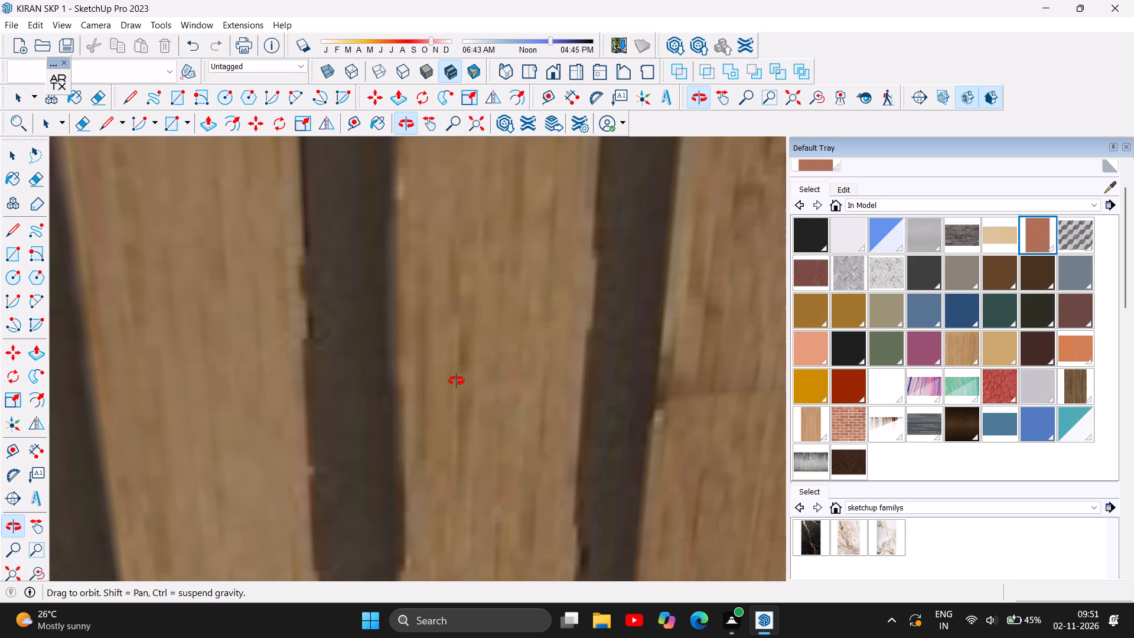
pyautogui.moveTo(451, 401); pyautogui.dragTo(347, 408)
pyautogui.scroll(-3, 347, 408)
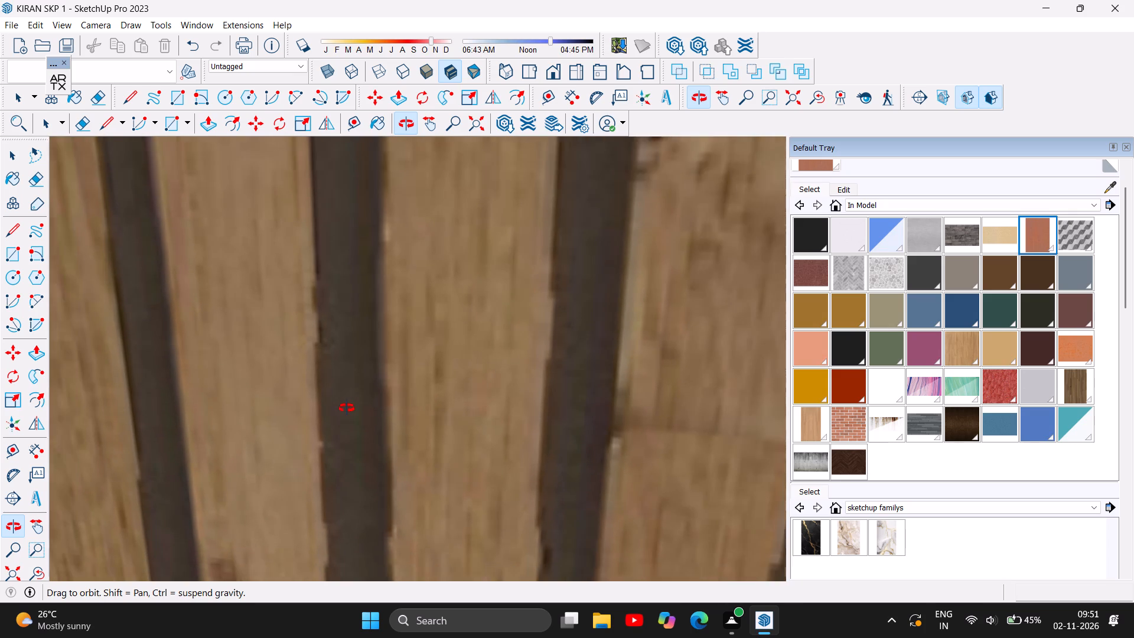
pyautogui.scroll(-7, 347, 408)
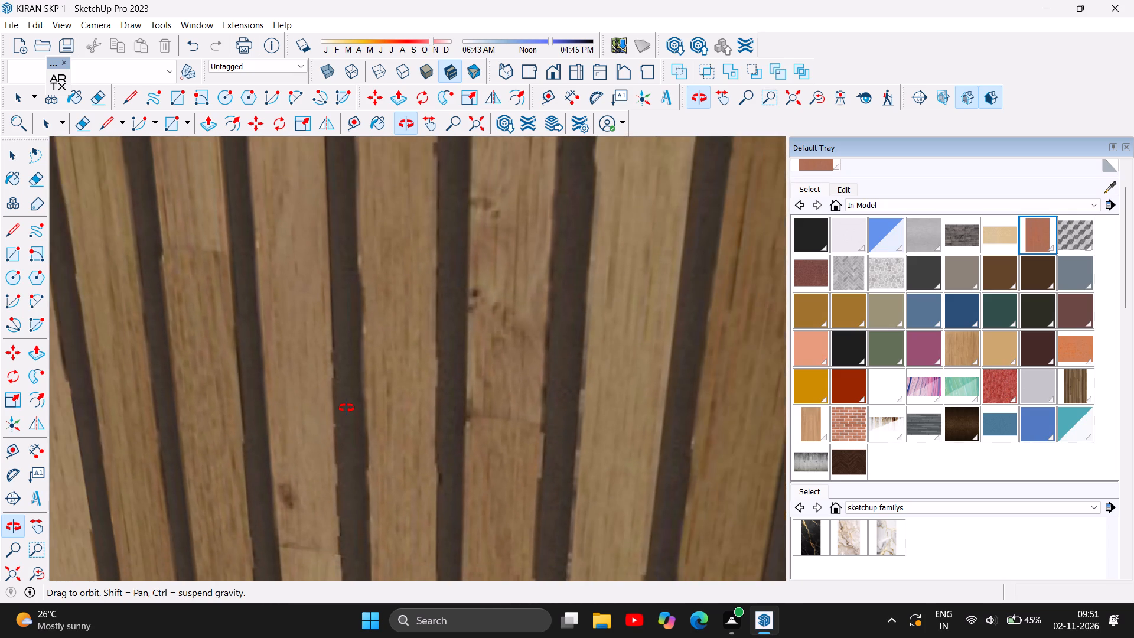
pyautogui.scroll(-4, 347, 408)
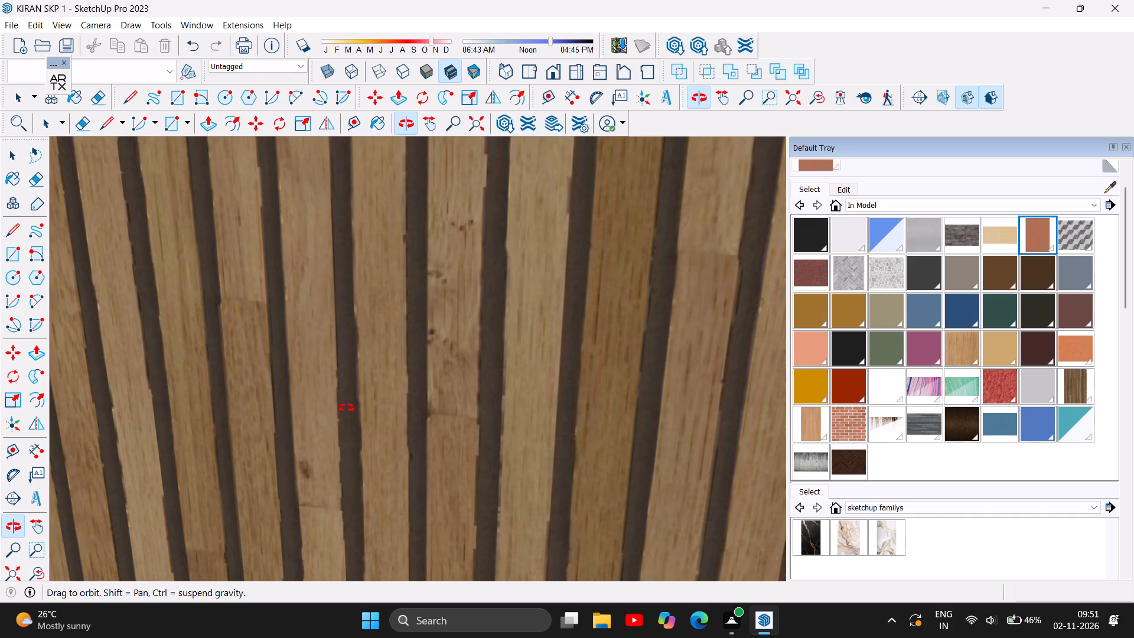
pyautogui.scroll(-4, 347, 408)
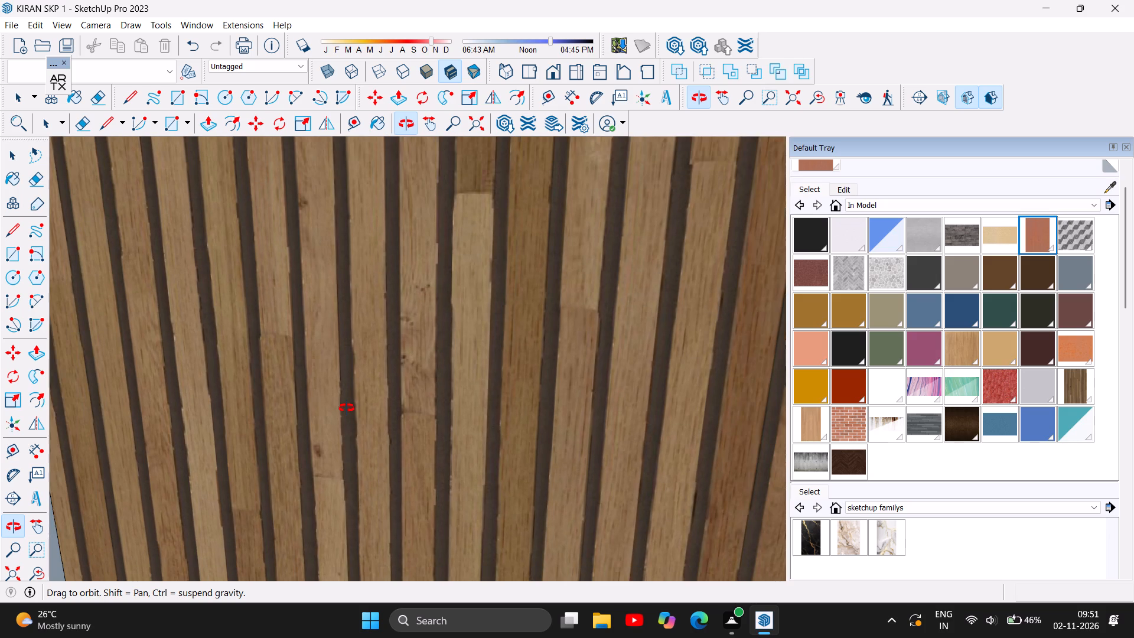
pyautogui.scroll(-14, 347, 408)
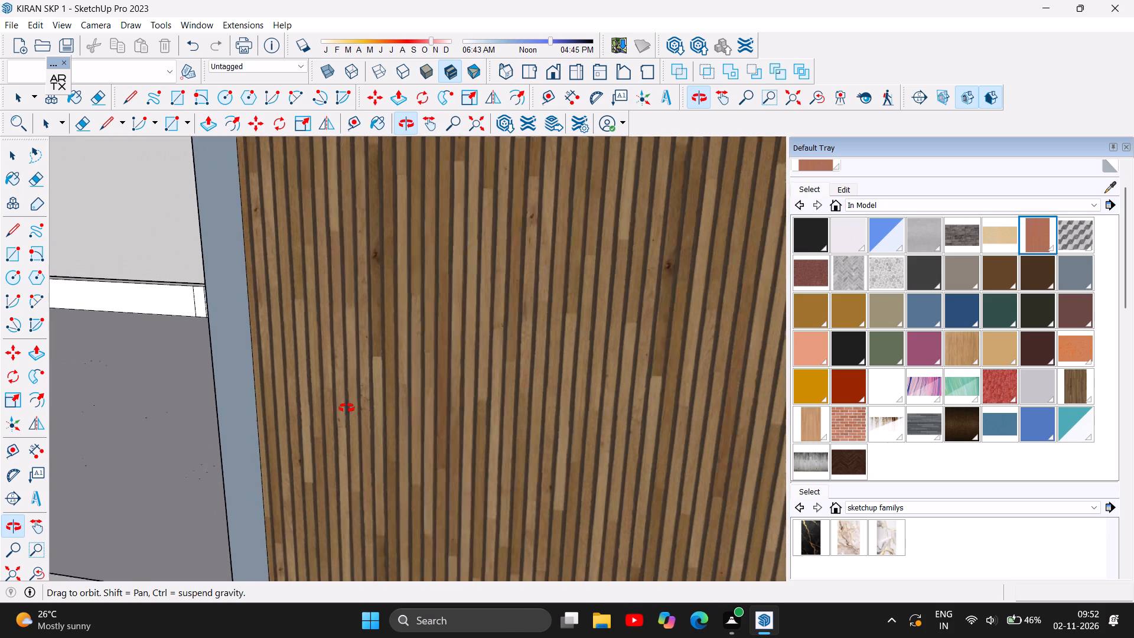
pyautogui.scroll(-7, 347, 408)
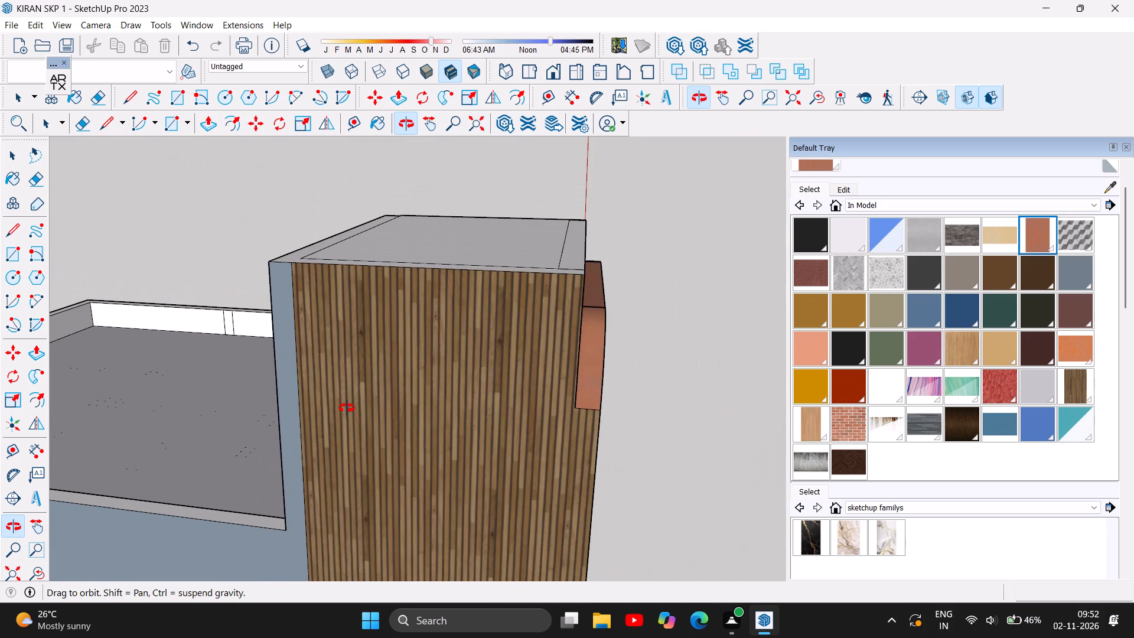
pyautogui.scroll(-4, 347, 408)
pyautogui.scroll(-3, 450, 366)
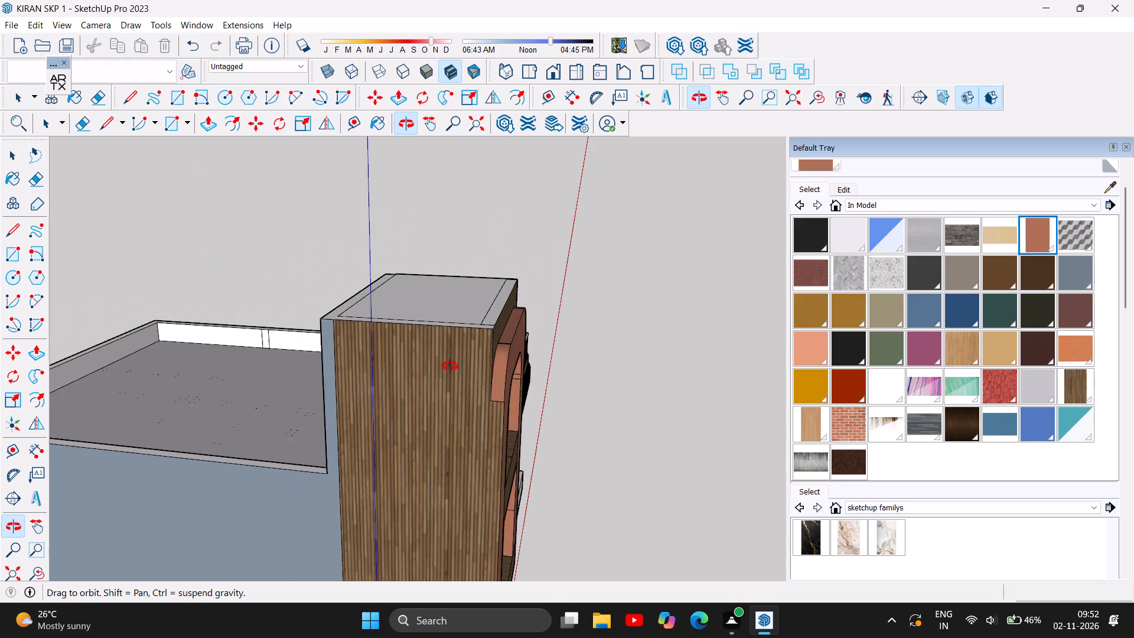
pyautogui.scroll(-3, 450, 366)
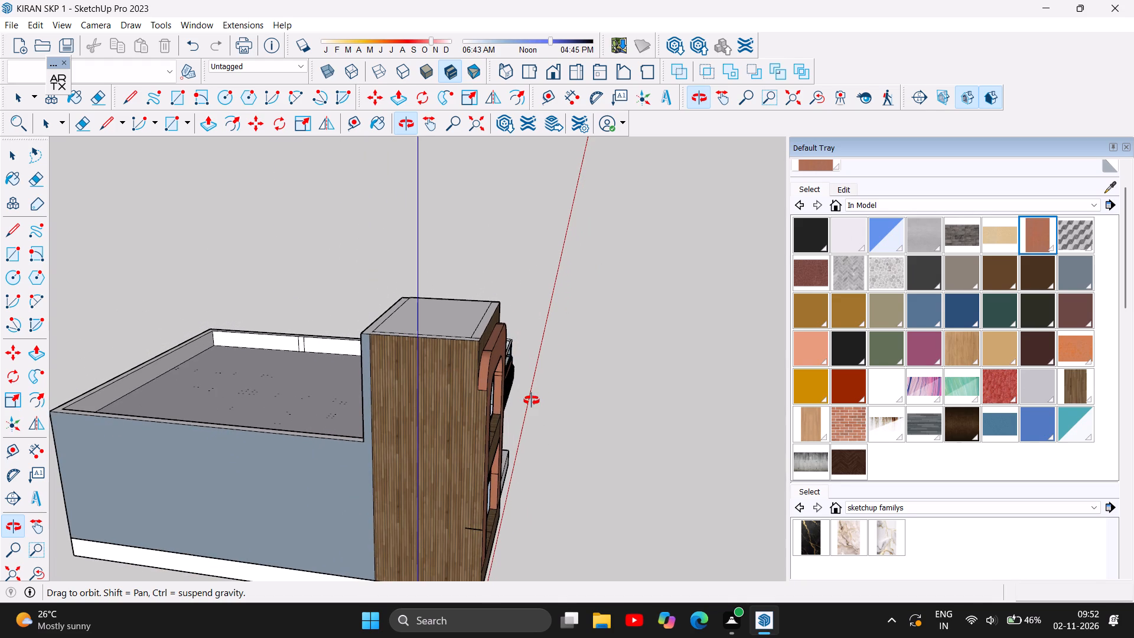
pyautogui.scroll(-4, 532, 401)
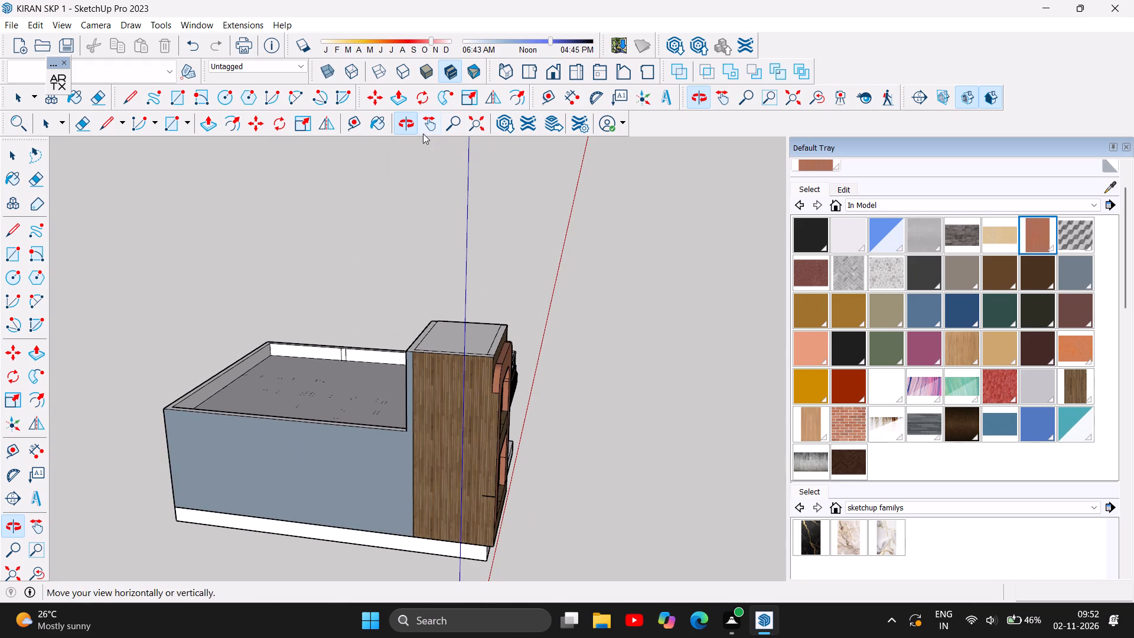
pyautogui.click(397, 128)
pyautogui.moveTo(806, 409); pyautogui.dragTo(700, 392)
pyautogui.moveTo(675, 429); pyautogui.dragTo(578, 402)
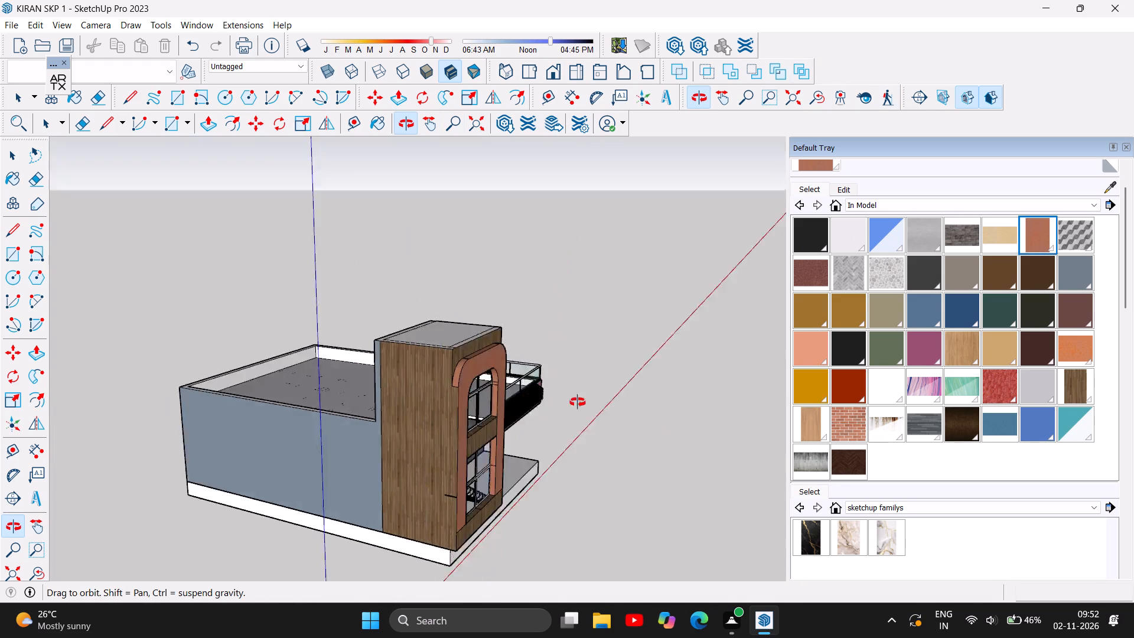
pyautogui.moveTo(578, 402); pyautogui.dragTo(276, 403)
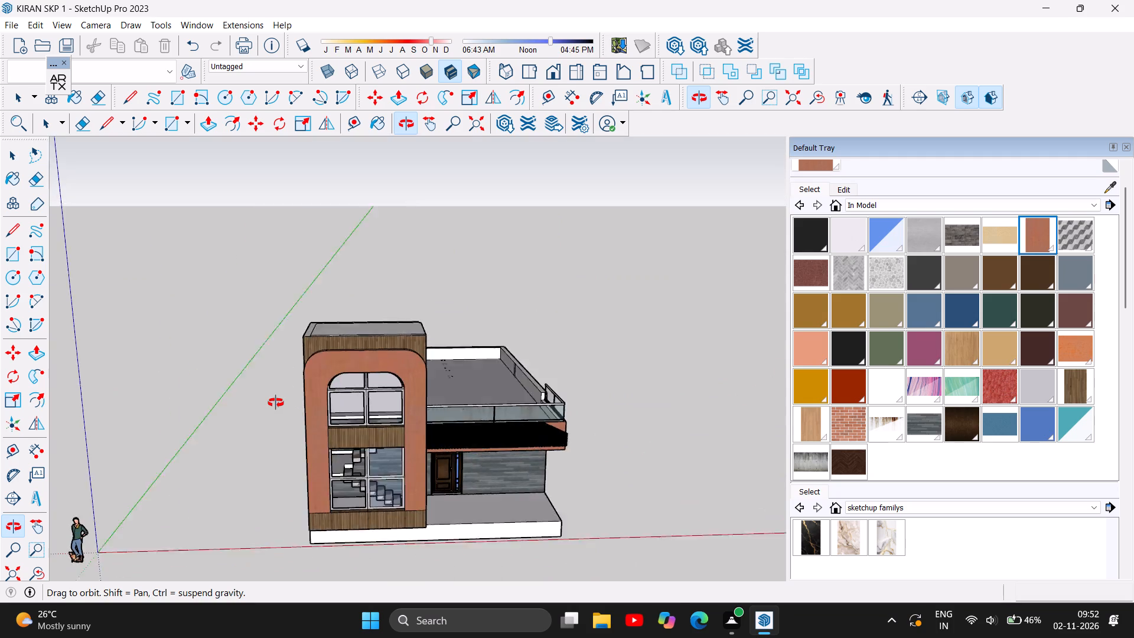
pyautogui.moveTo(276, 403); pyautogui.dragTo(271, 403)
pyautogui.scroll(-5, 271, 403)
pyautogui.scroll(2, 346, 472)
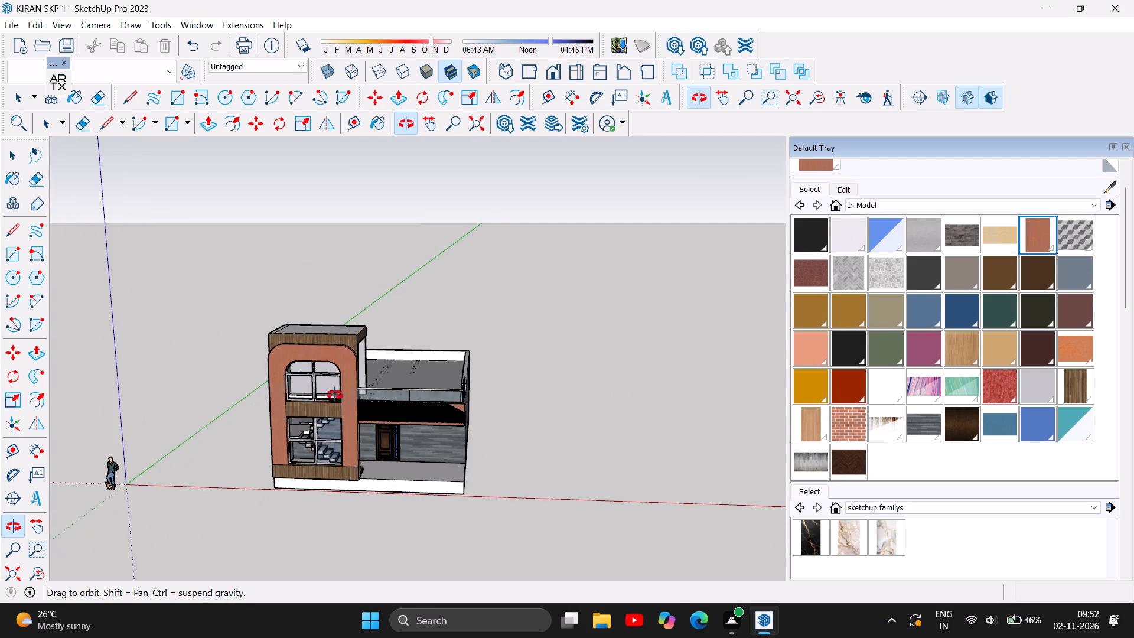
# Examine the tower's terracotta window surround and wood cladding from the front and both sides, along with the adjoining balcony and slatted canopy face.
pyautogui.scroll(2, 347, 362)
pyautogui.scroll(1, 312, 409)
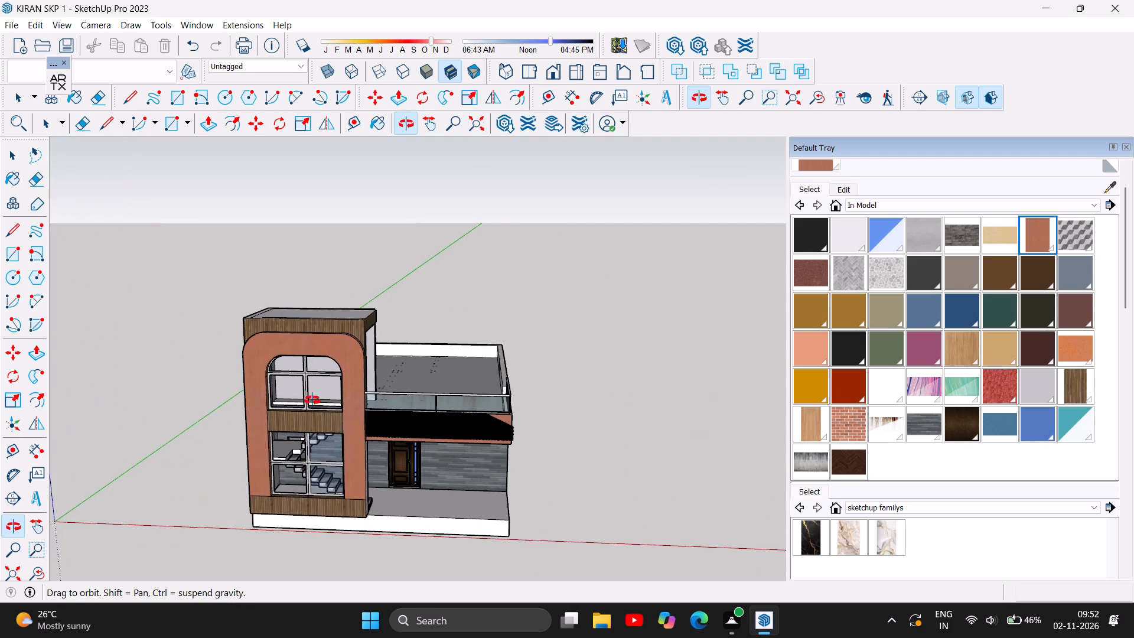
pyautogui.scroll(5, 311, 371)
pyautogui.moveTo(309, 450); pyautogui.dragTo(584, 406)
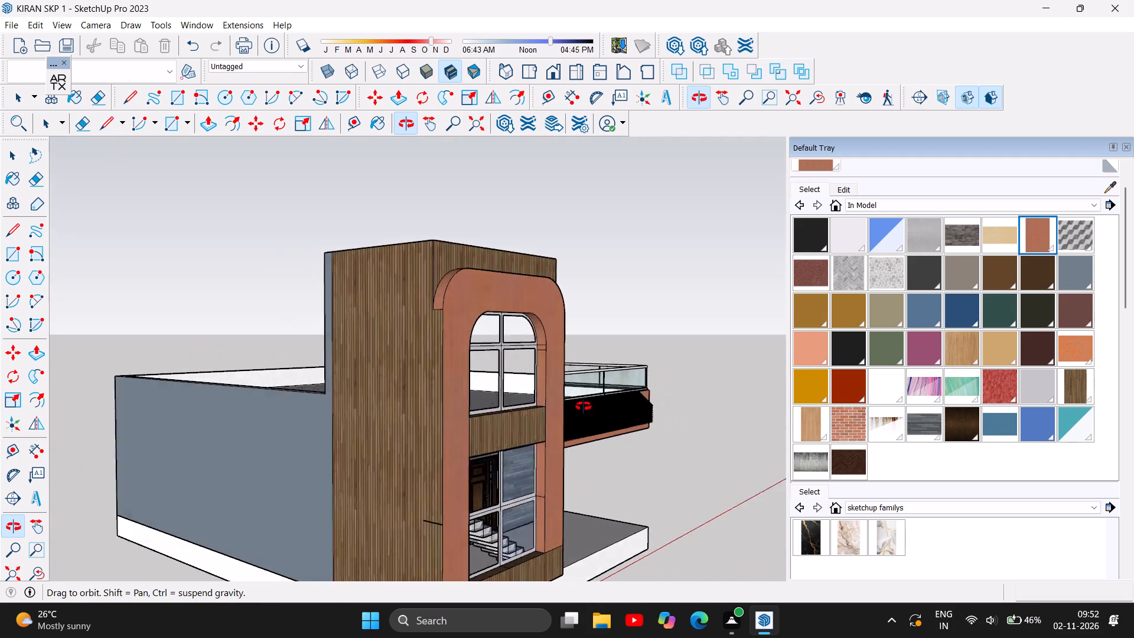
pyautogui.moveTo(584, 406); pyautogui.dragTo(342, 424)
pyautogui.scroll(2, 285, 383)
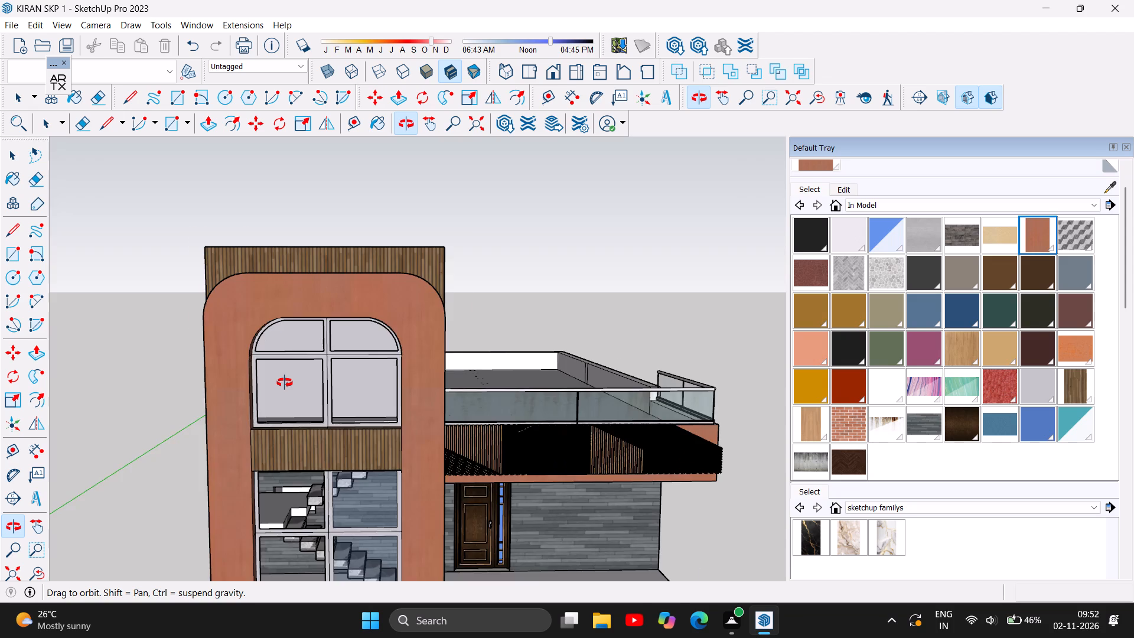
pyautogui.scroll(3, 285, 383)
pyautogui.moveTo(298, 376); pyautogui.dragTo(174, 388)
pyautogui.click(174, 388)
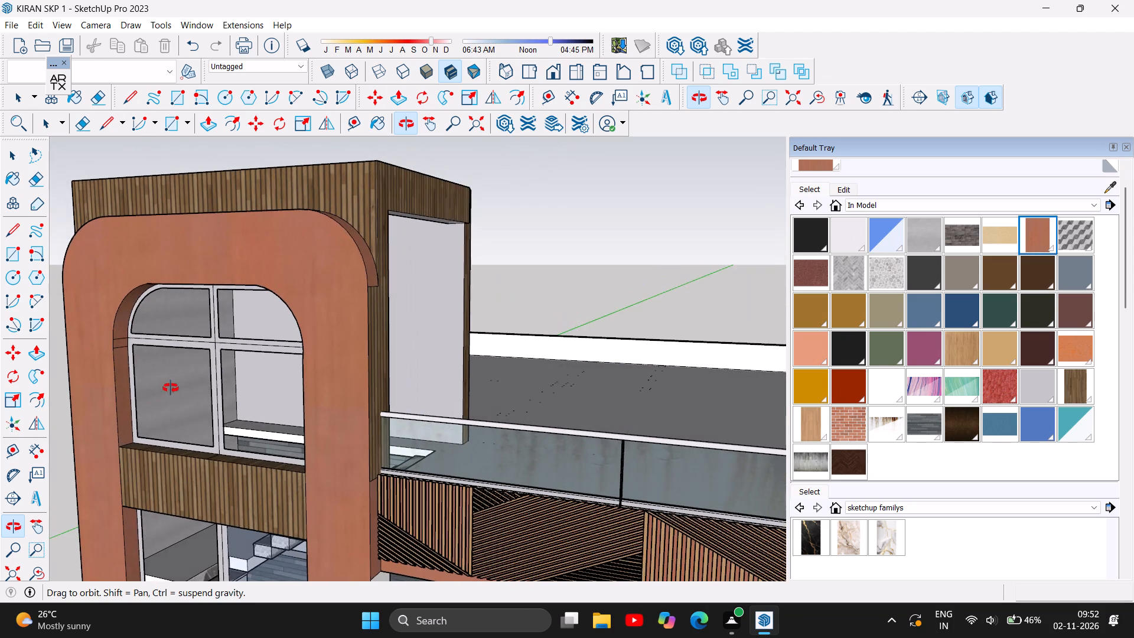
pyautogui.moveTo(152, 388); pyautogui.dragTo(601, 366)
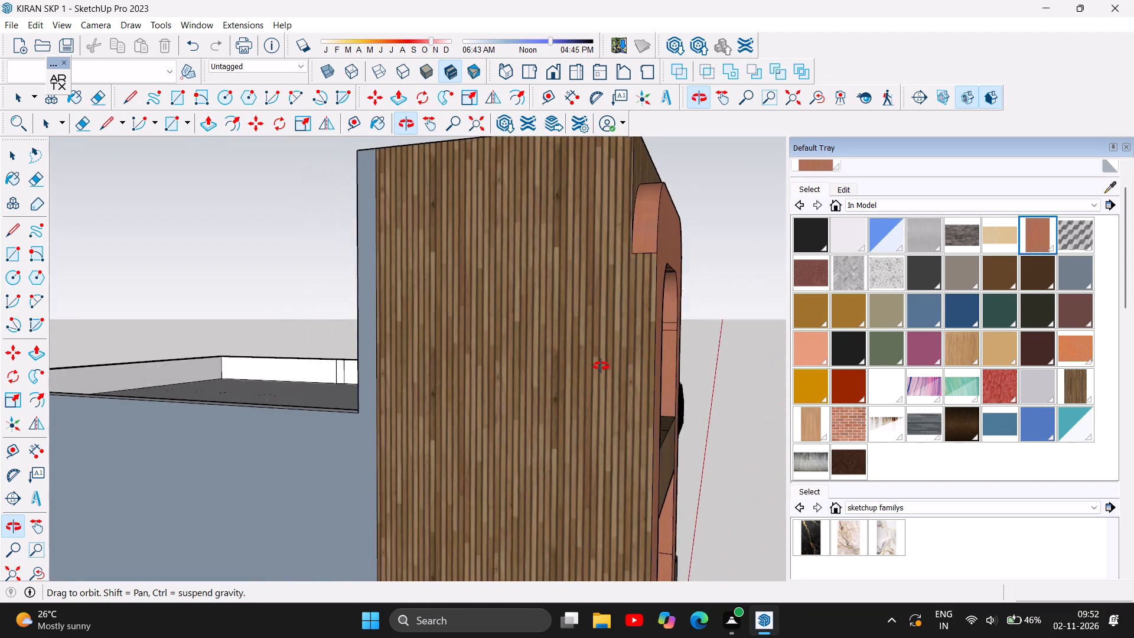
pyautogui.moveTo(601, 366); pyautogui.dragTo(256, 388)
pyautogui.scroll(-4, 262, 385)
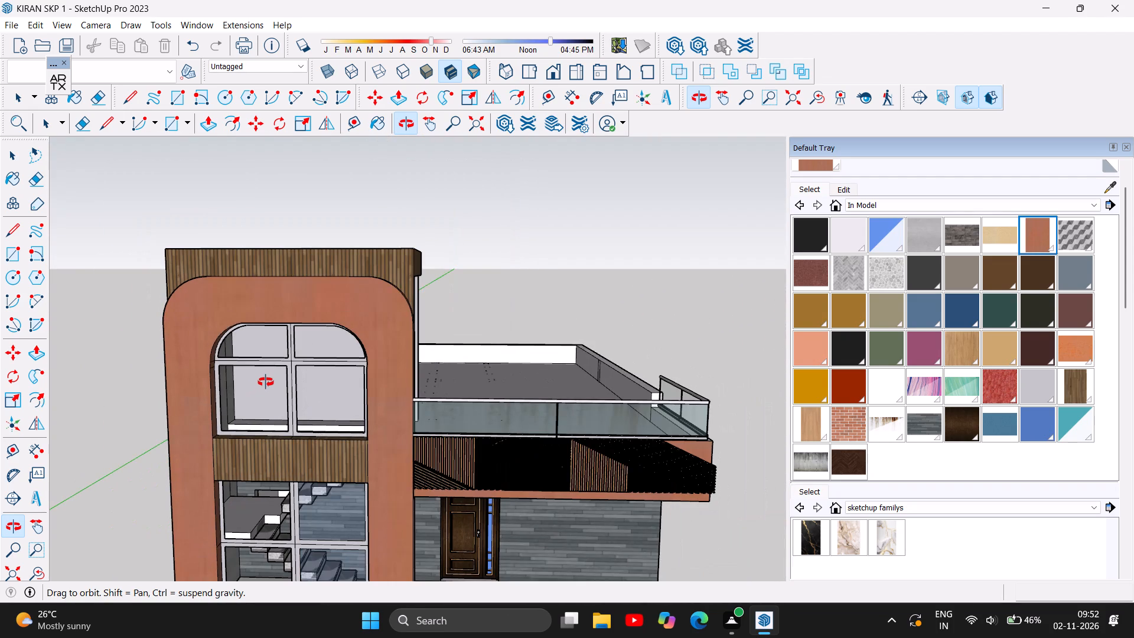
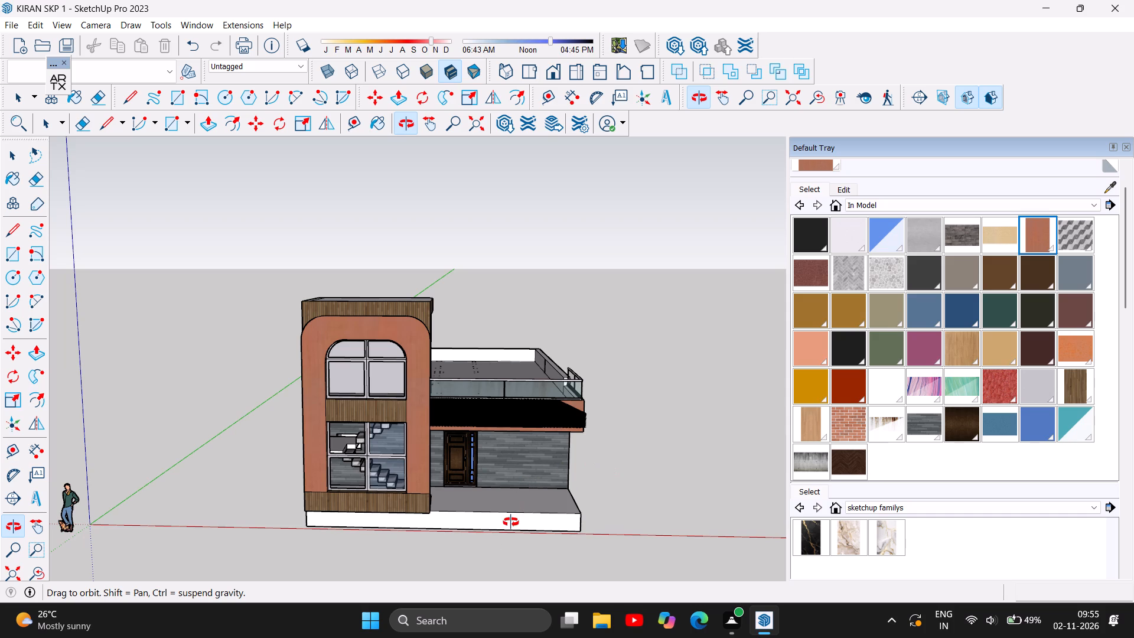
# Examine the house from the front and the balcony side, checking the tower surround, slatted canopy face and stone-clad entrance wall.
pyautogui.scroll(-2, 501, 526)
pyautogui.moveTo(558, 551); pyautogui.dragTo(500, 518)
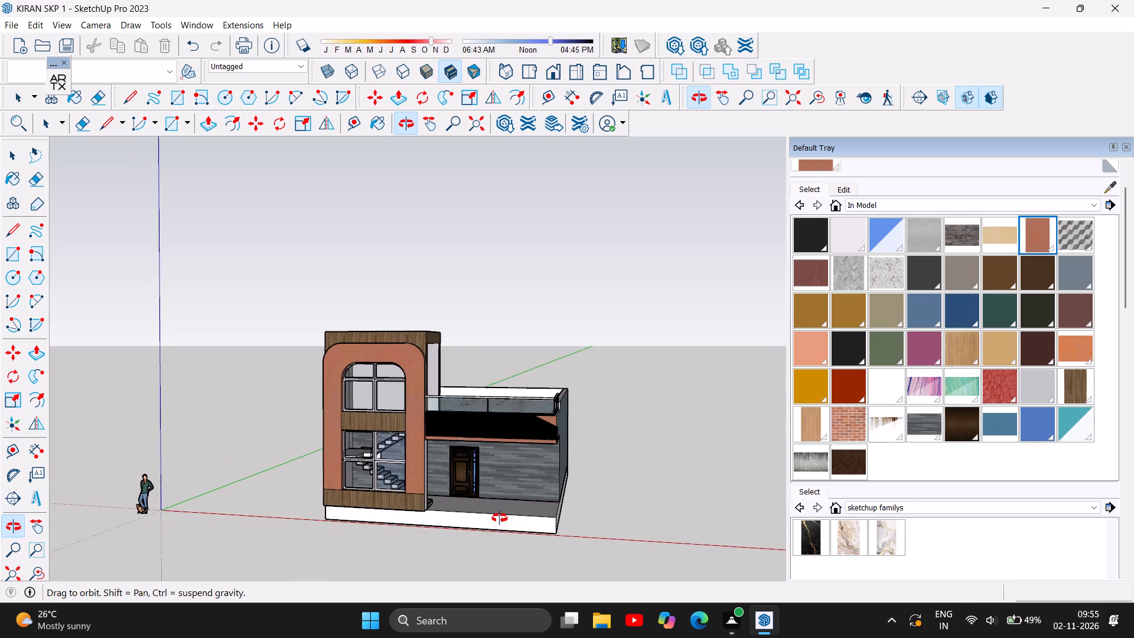
pyautogui.moveTo(500, 518); pyautogui.dragTo(498, 518)
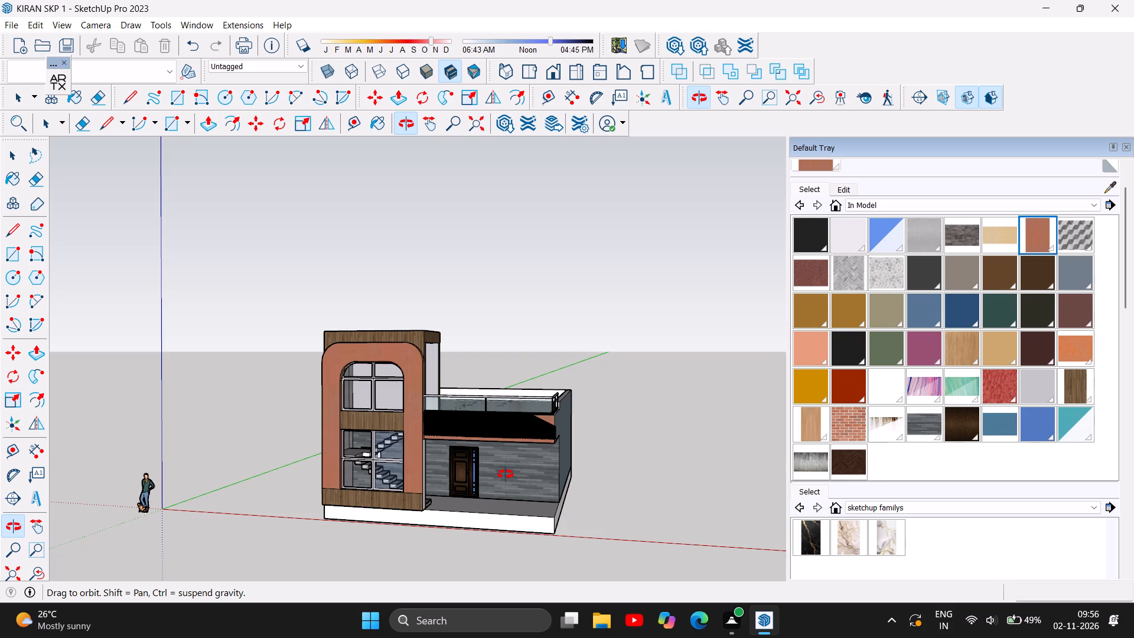
pyautogui.scroll(4, 503, 470)
pyautogui.scroll(3, 441, 509)
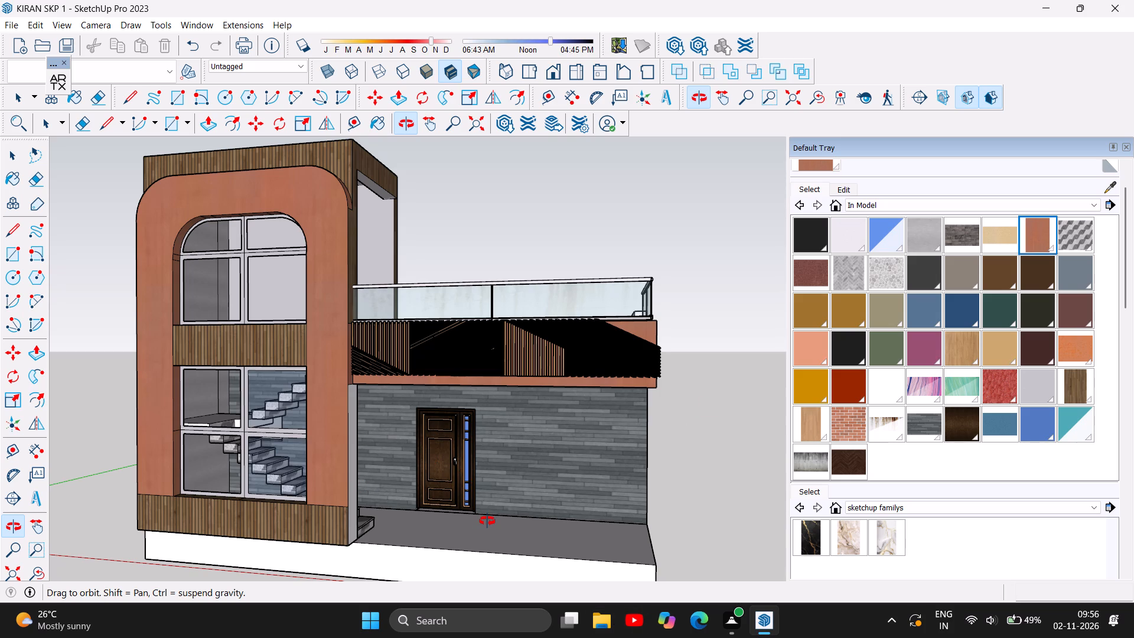
pyautogui.scroll(2, 487, 521)
pyautogui.moveTo(363, 542); pyautogui.dragTo(105, 561)
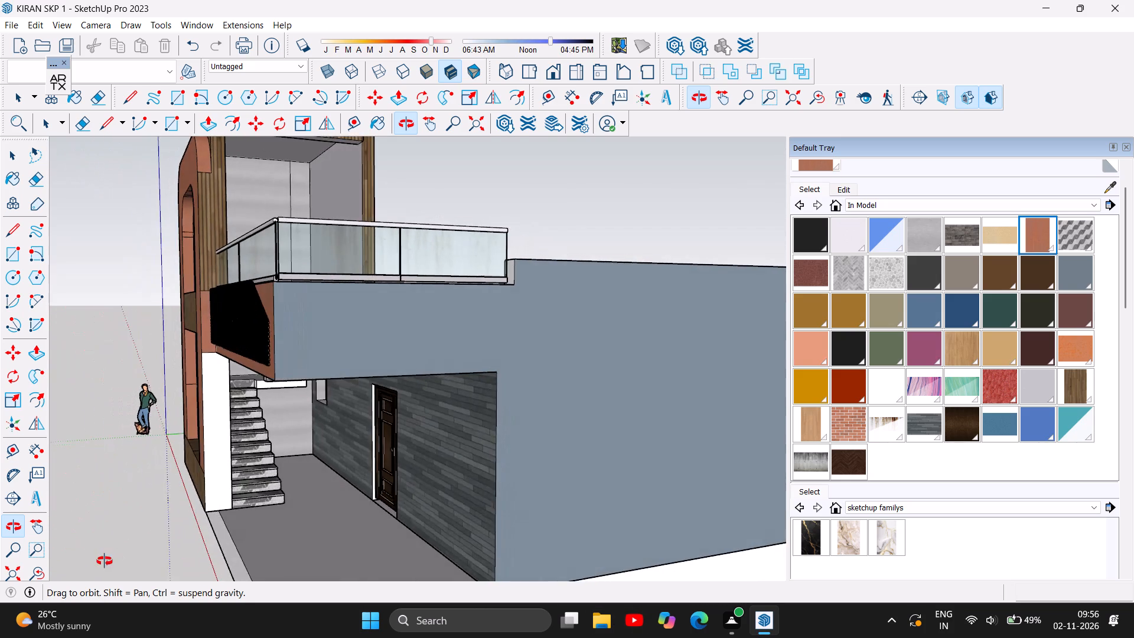
pyautogui.moveTo(105, 561); pyautogui.dragTo(106, 561)
# Examine the covered entrance area up close, including the staircase and its landing, the wooden door and the small wall opening.
pyautogui.scroll(3, 247, 520)
pyautogui.scroll(1, 271, 471)
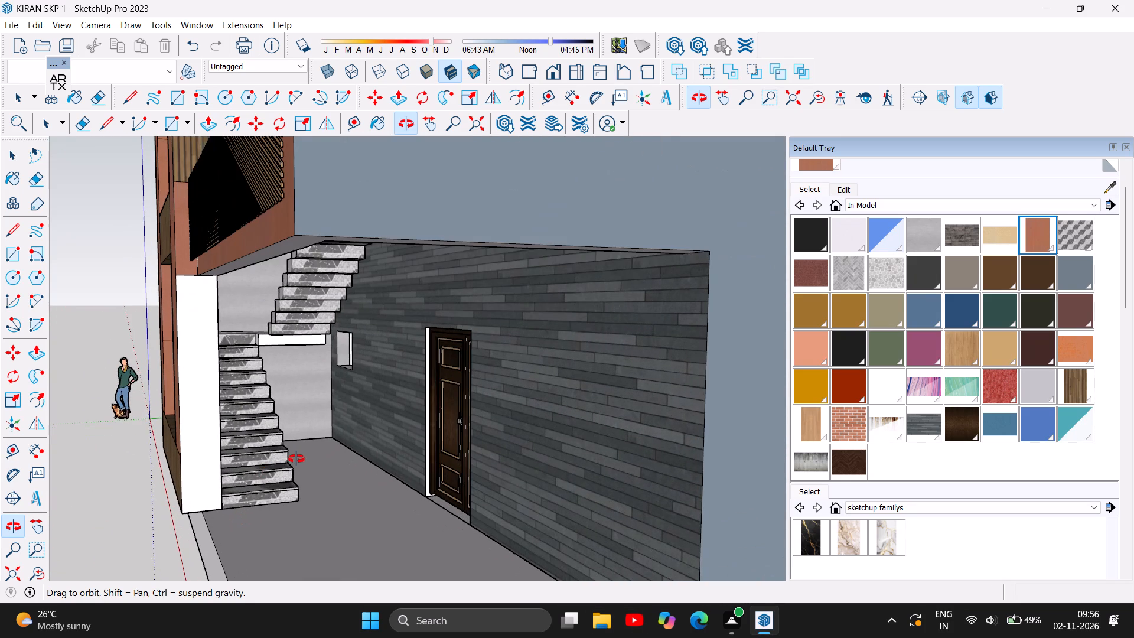
pyautogui.scroll(1, 297, 460)
pyautogui.moveTo(384, 469); pyautogui.dragTo(320, 452)
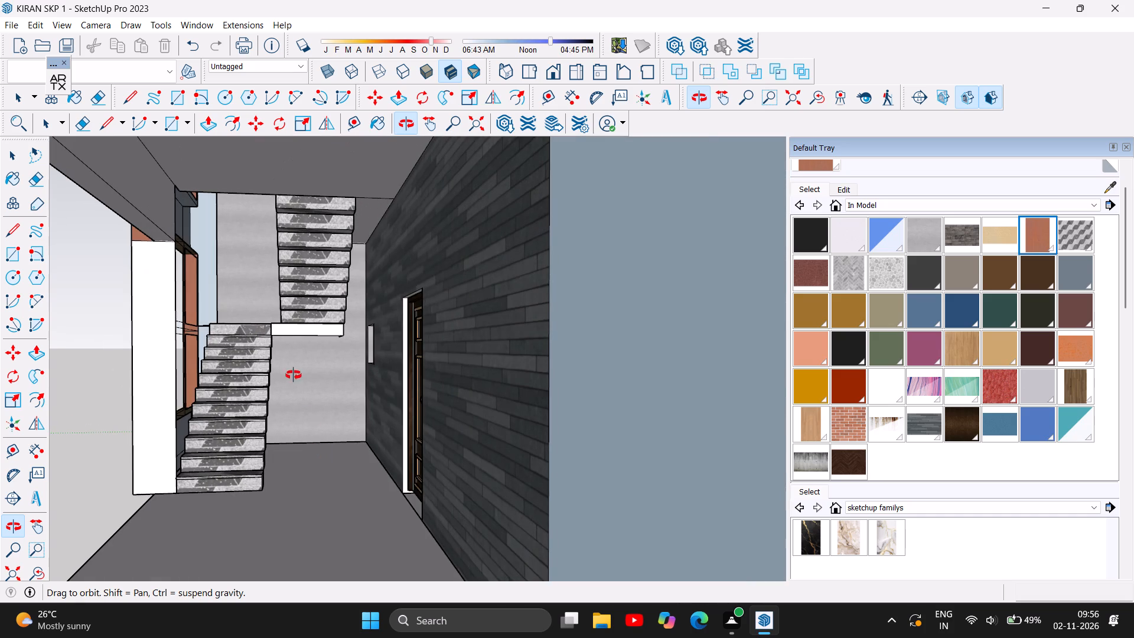
pyautogui.scroll(4, 293, 374)
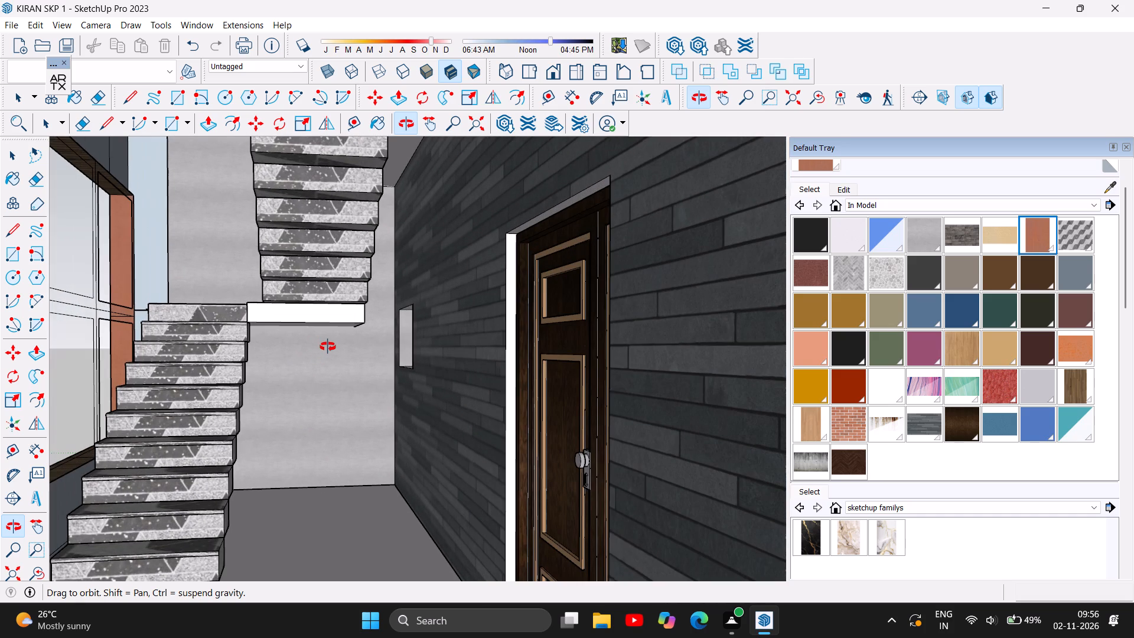
pyautogui.scroll(6, 329, 356)
pyautogui.scroll(-2, 329, 356)
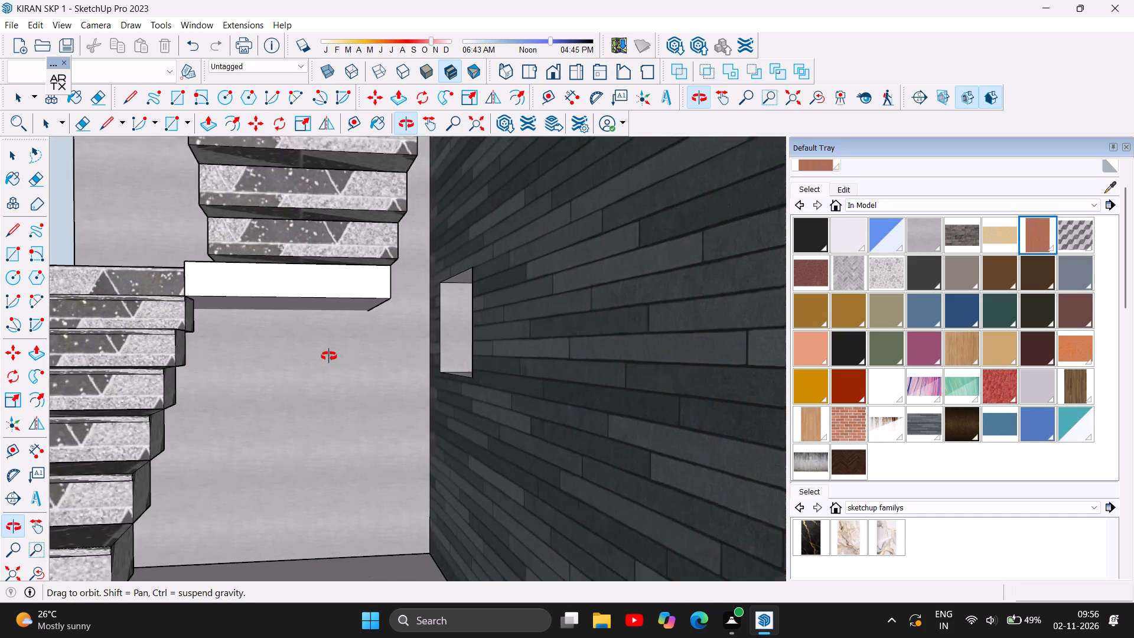
pyautogui.scroll(-2, 329, 356)
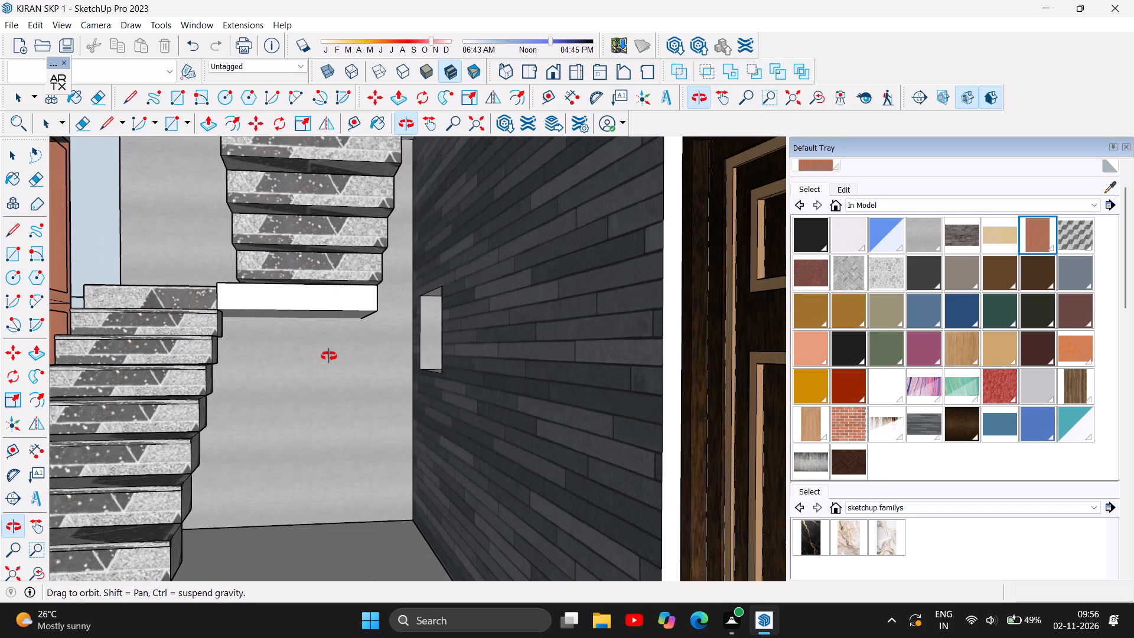
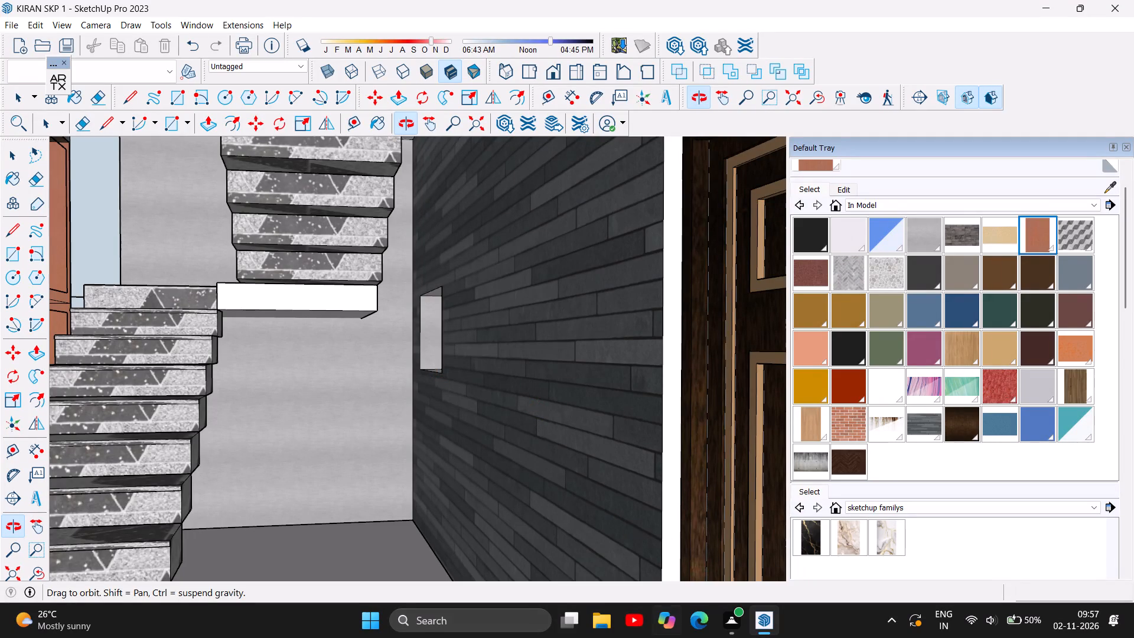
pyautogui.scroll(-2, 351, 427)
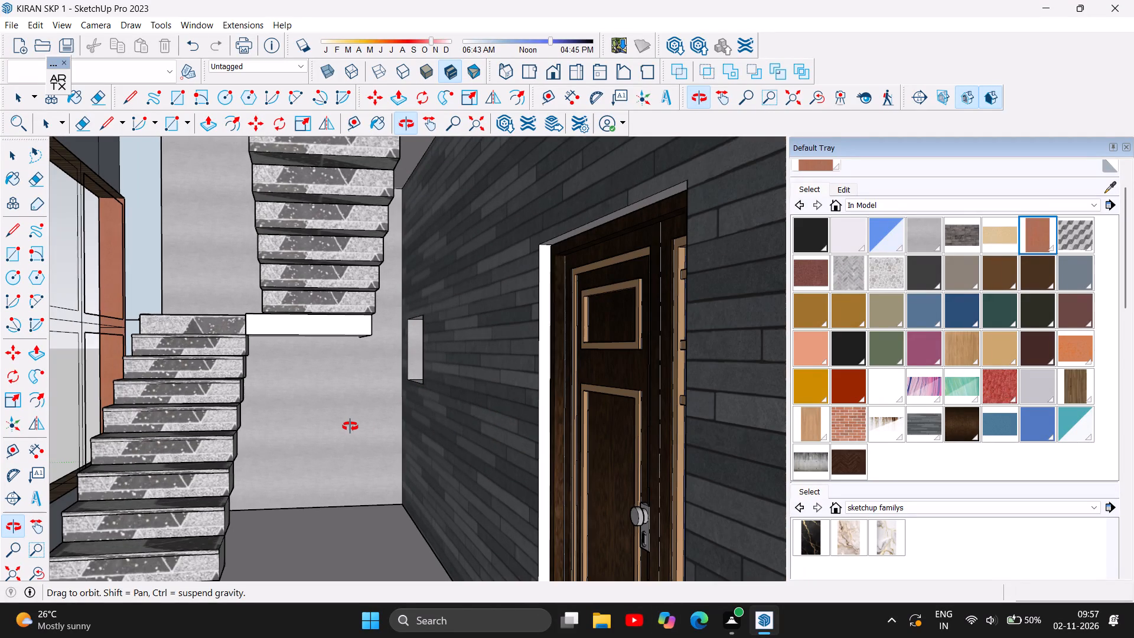
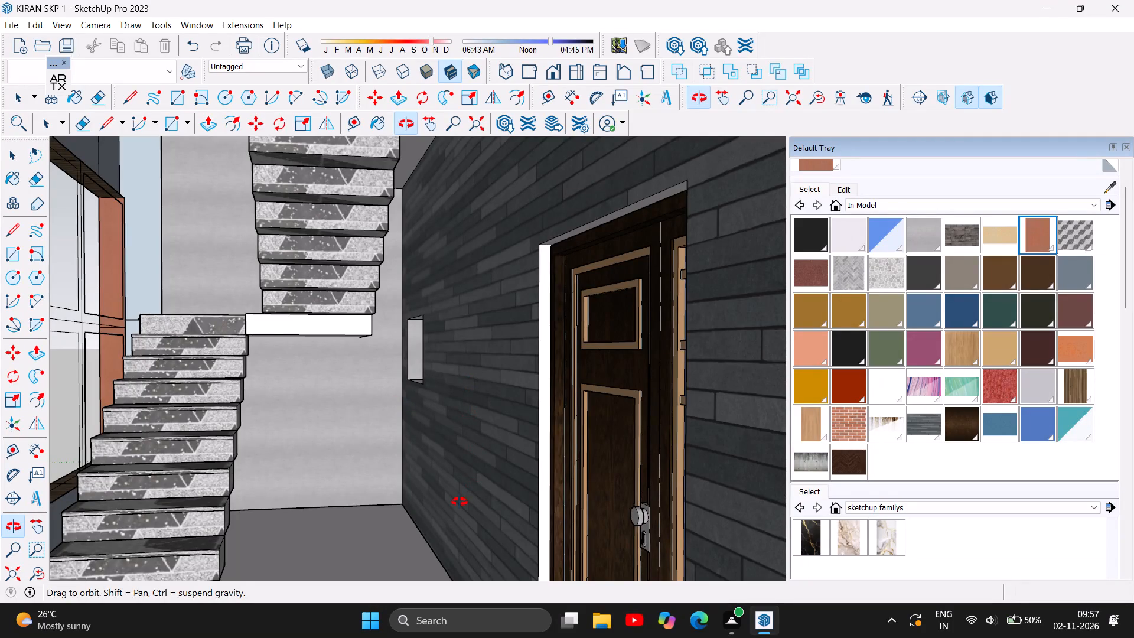
# Inspect the entrance staircase and stone-clad wall, backing out until the whole house exterior is in view.
pyautogui.scroll(-2, 460, 502)
pyautogui.scroll(-4, 188, 450)
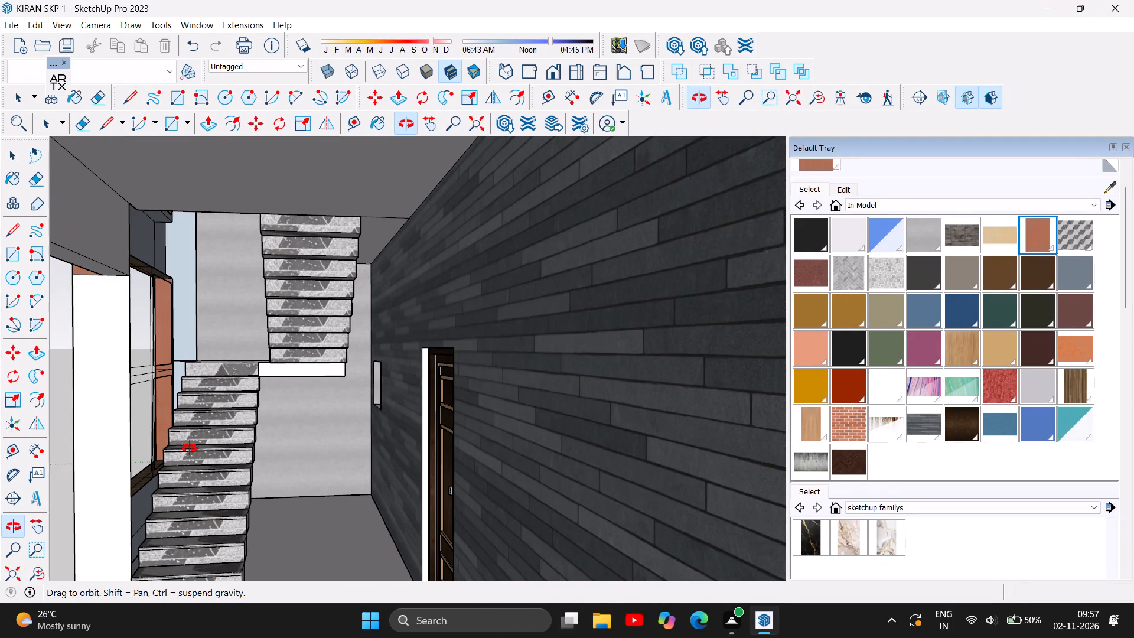
pyautogui.scroll(-1, 190, 448)
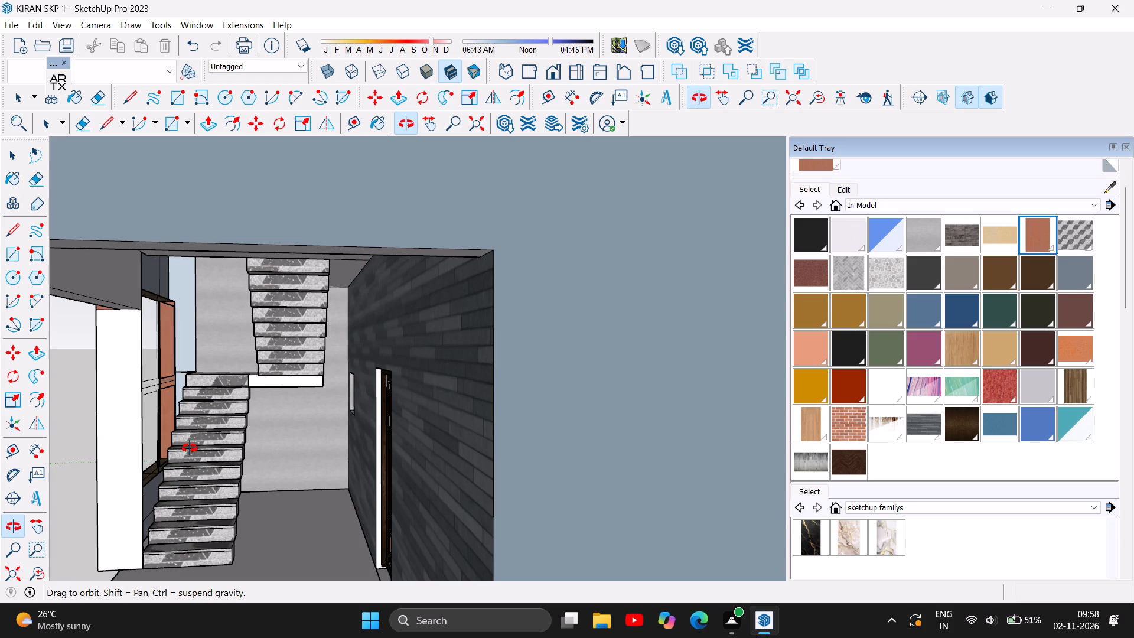
pyautogui.scroll(-2, 244, 425)
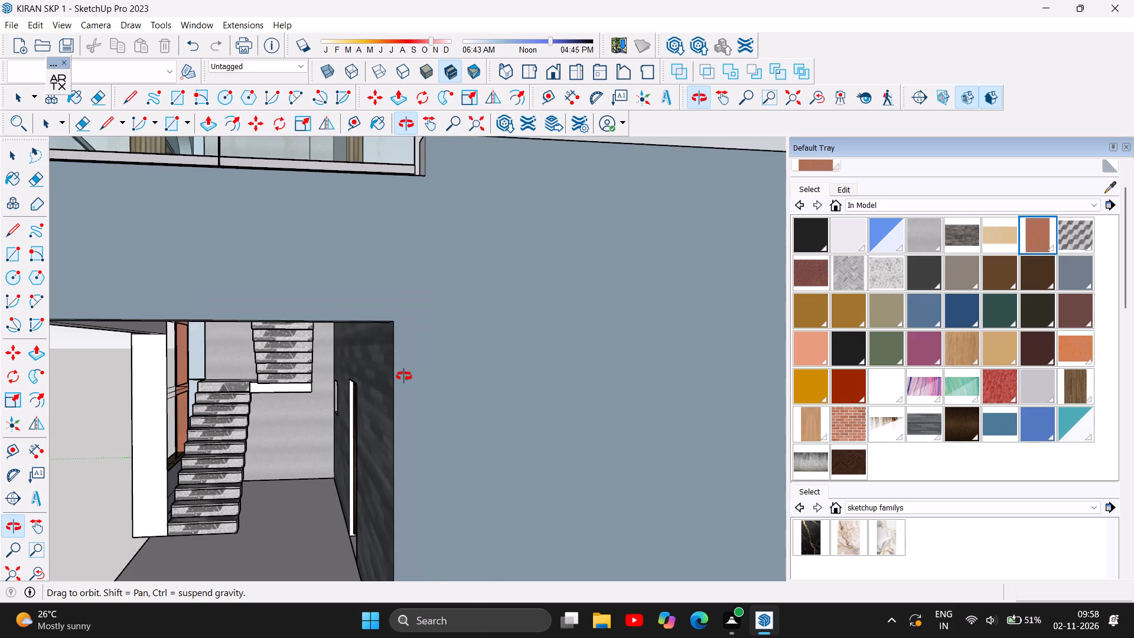
pyautogui.scroll(-2, 404, 376)
pyautogui.moveTo(226, 487); pyautogui.dragTo(441, 460)
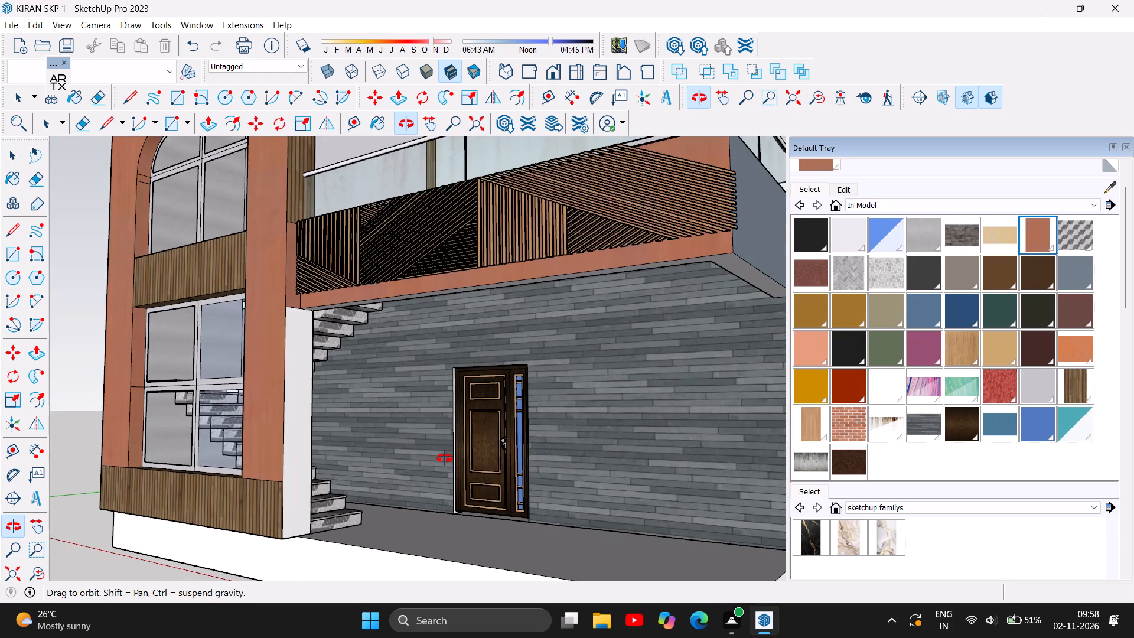
pyautogui.scroll(-4, 445, 458)
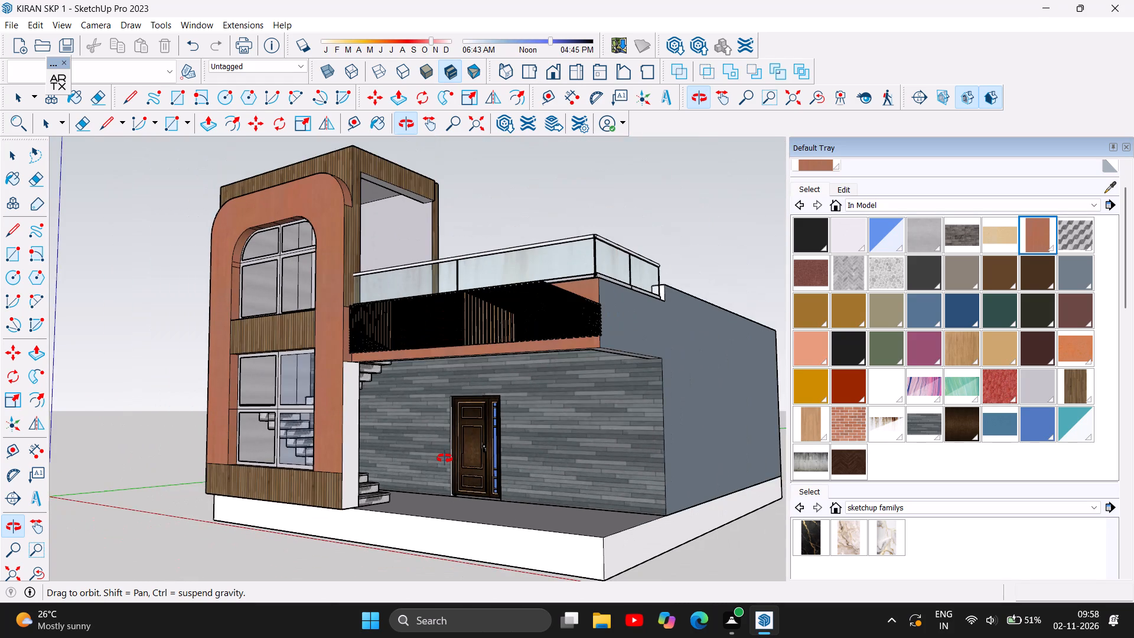
pyautogui.scroll(-2, 445, 458)
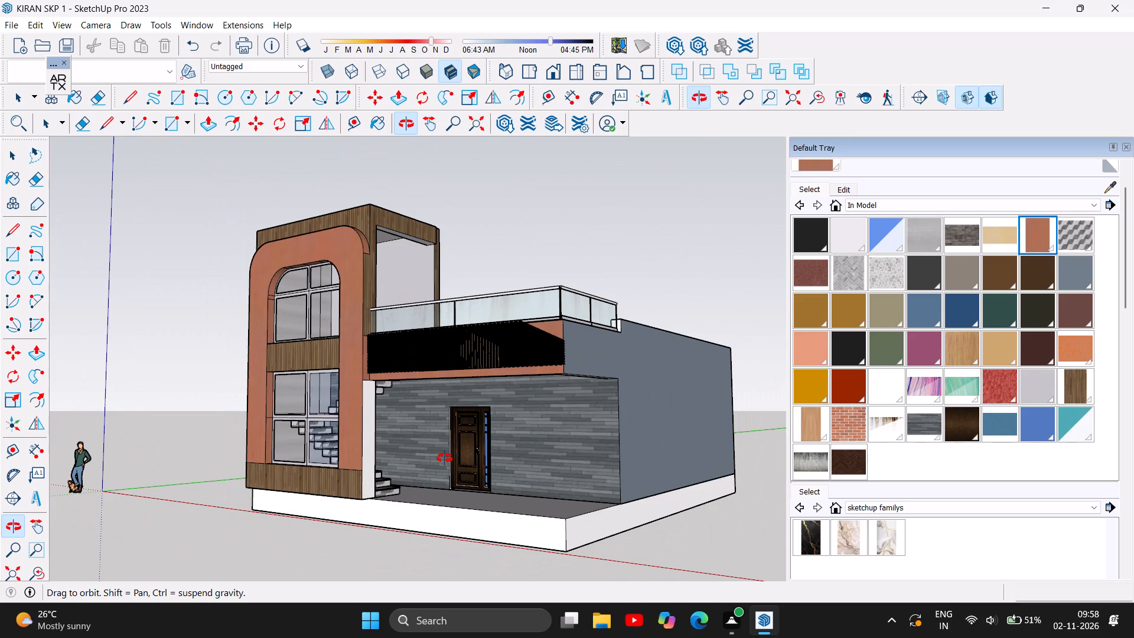
pyautogui.scroll(-3, 443, 458)
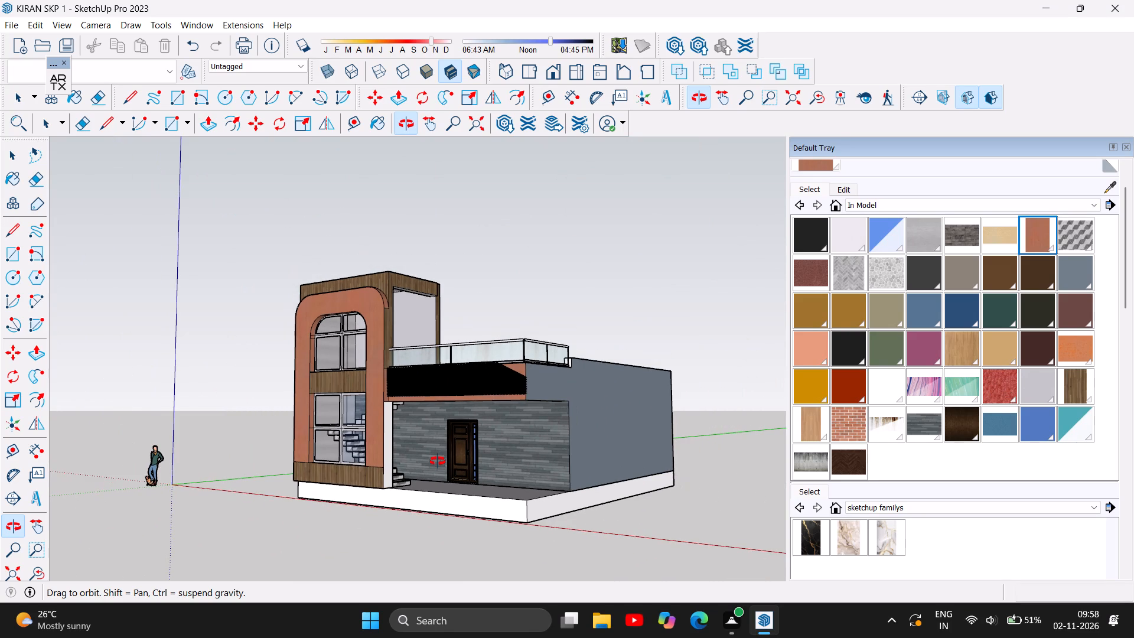
# Examine the front facade up close, covering the tower surround, wood bands, slatted canopy face and entrance door.
pyautogui.scroll(2, 521, 452)
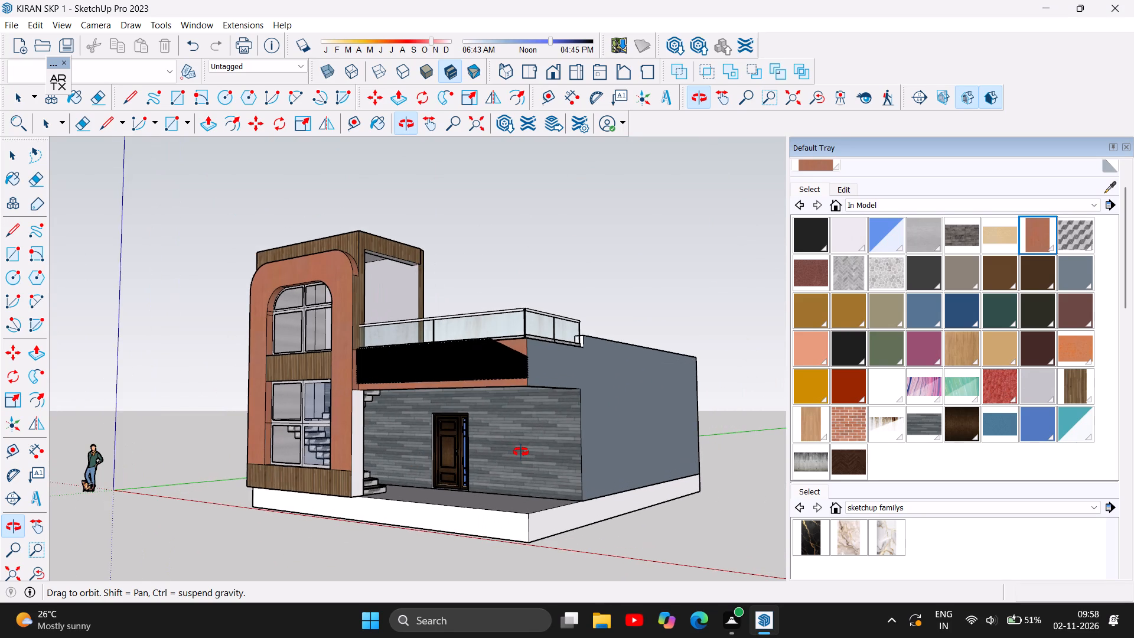
pyautogui.moveTo(487, 482); pyautogui.dragTo(524, 538)
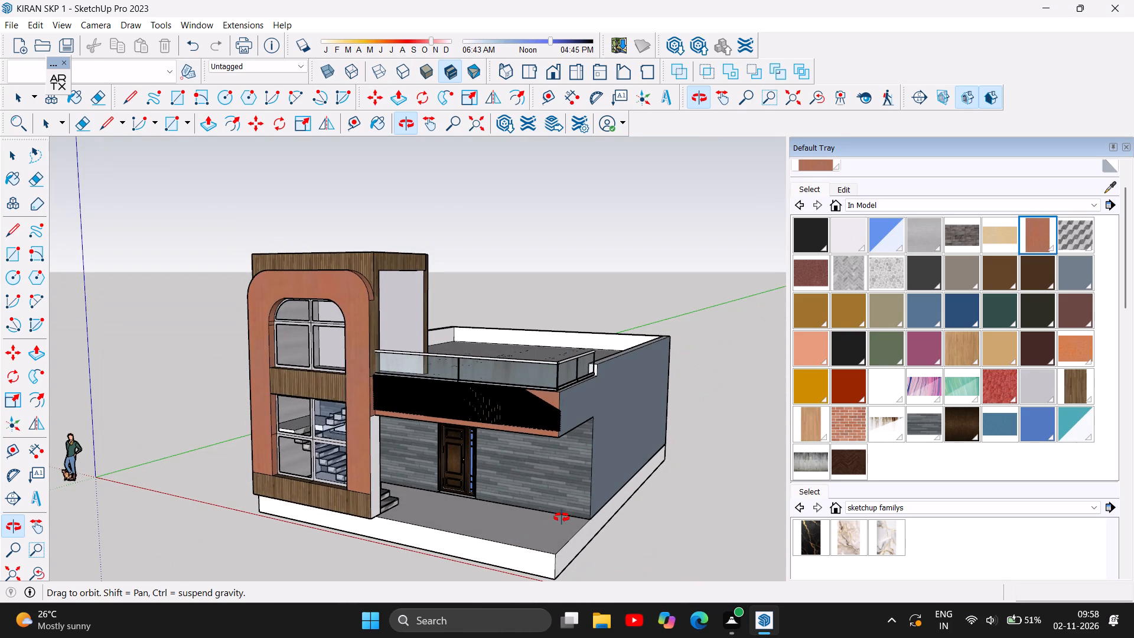
pyautogui.scroll(2, 562, 517)
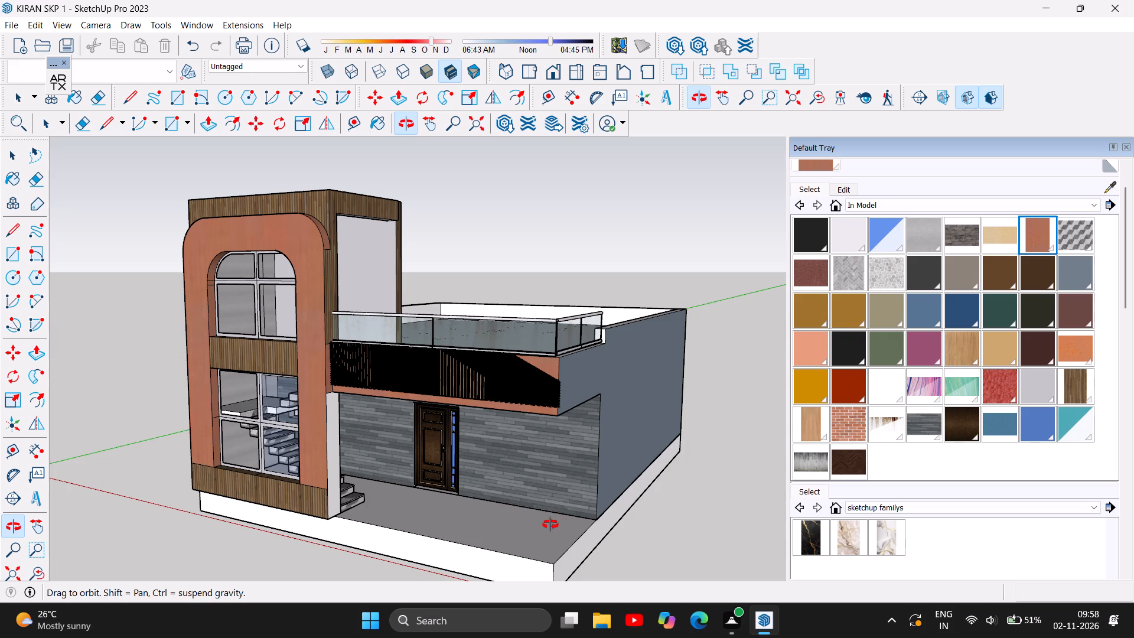
pyautogui.scroll(3, 537, 522)
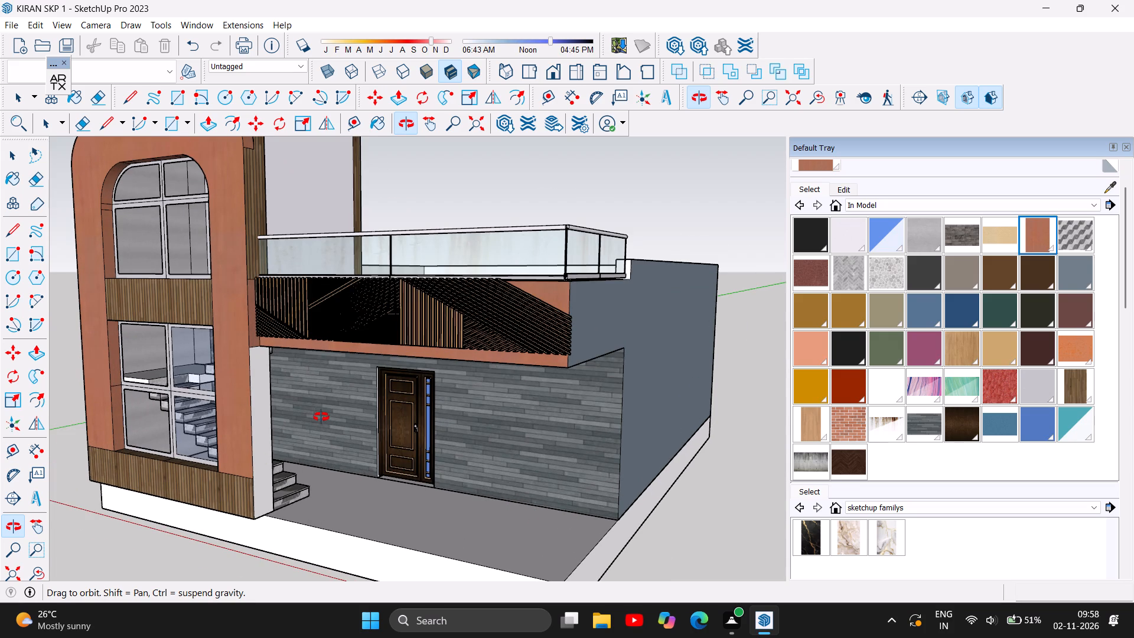
pyautogui.scroll(3, 321, 417)
pyautogui.moveTo(279, 537); pyautogui.dragTo(335, 507)
pyautogui.scroll(-1, 336, 506)
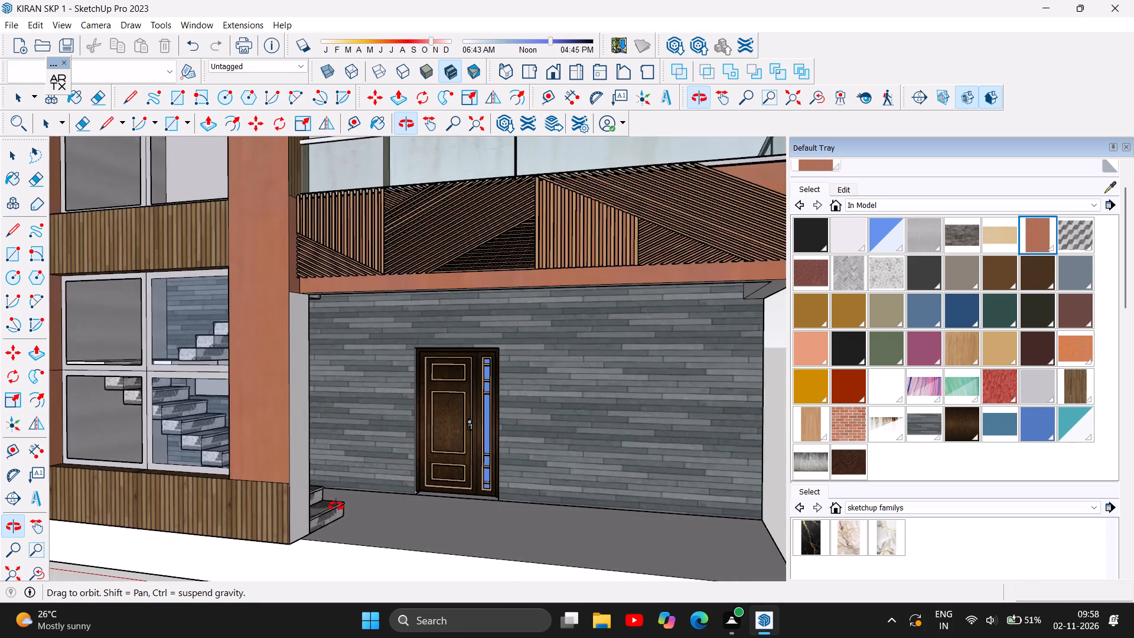
pyautogui.scroll(-2, 336, 506)
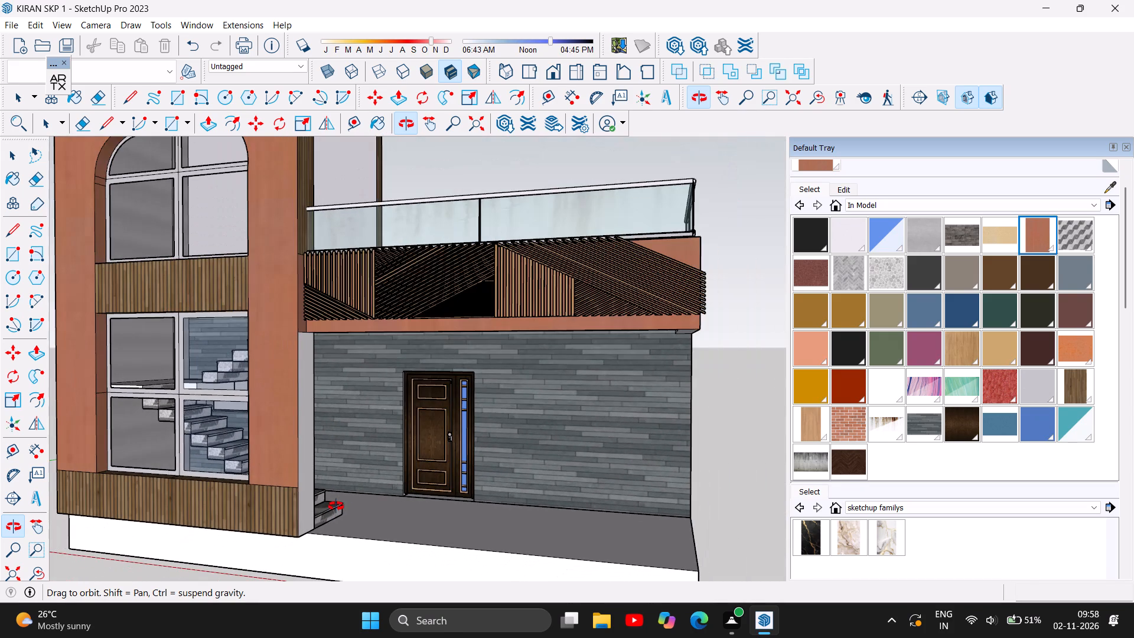
pyautogui.scroll(-2, 336, 506)
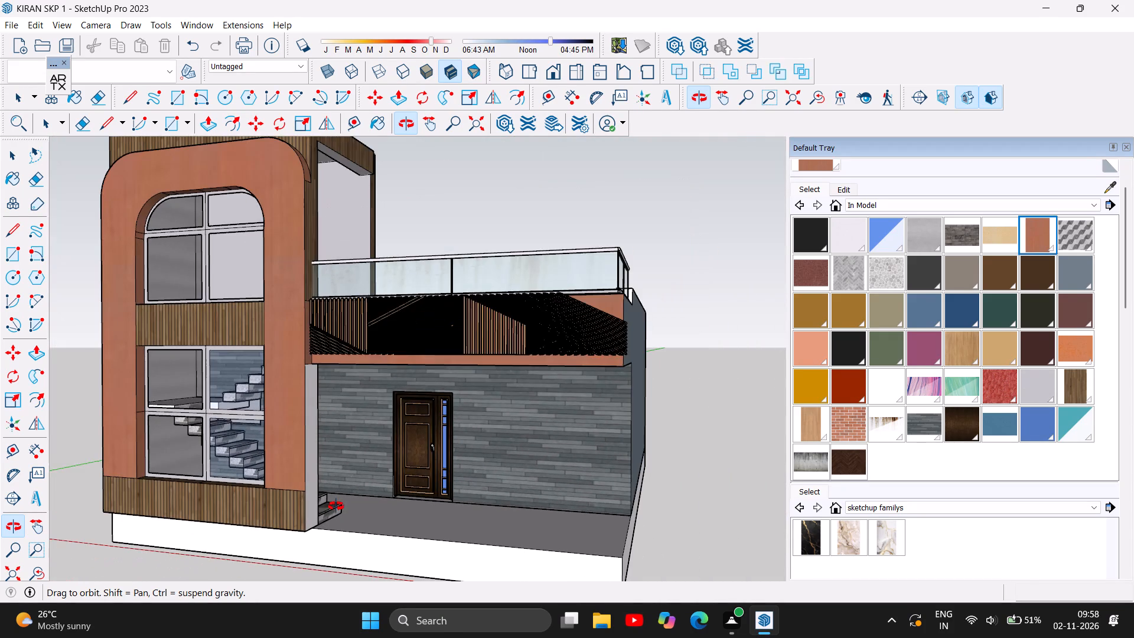
pyautogui.scroll(-2, 336, 506)
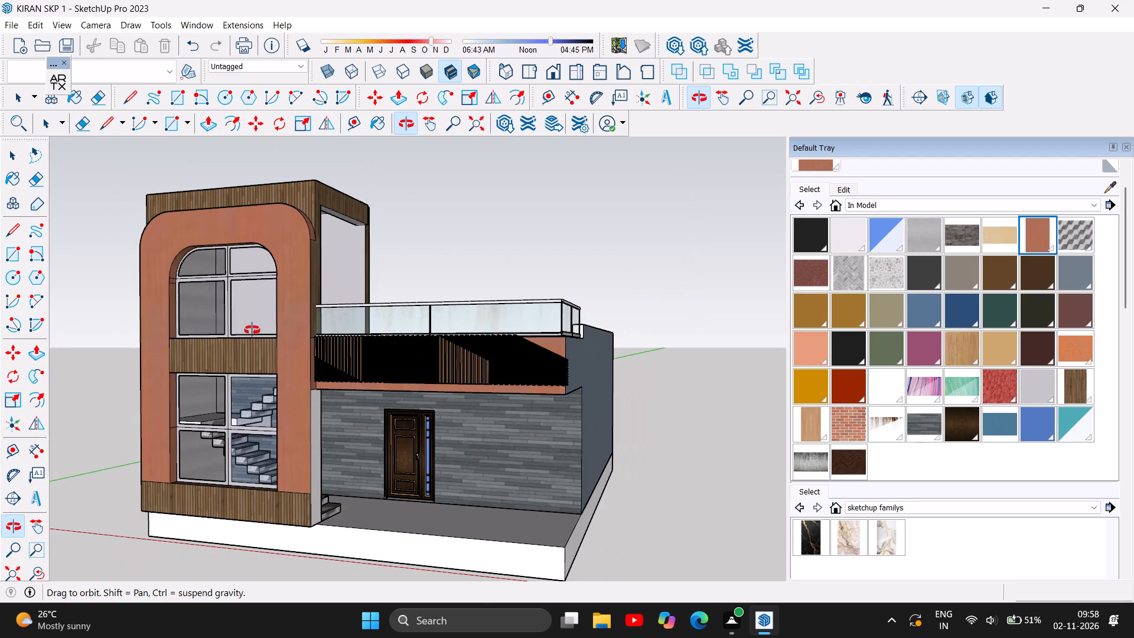
pyautogui.scroll(2, 340, 413)
pyautogui.moveTo(369, 479); pyautogui.dragTo(341, 484)
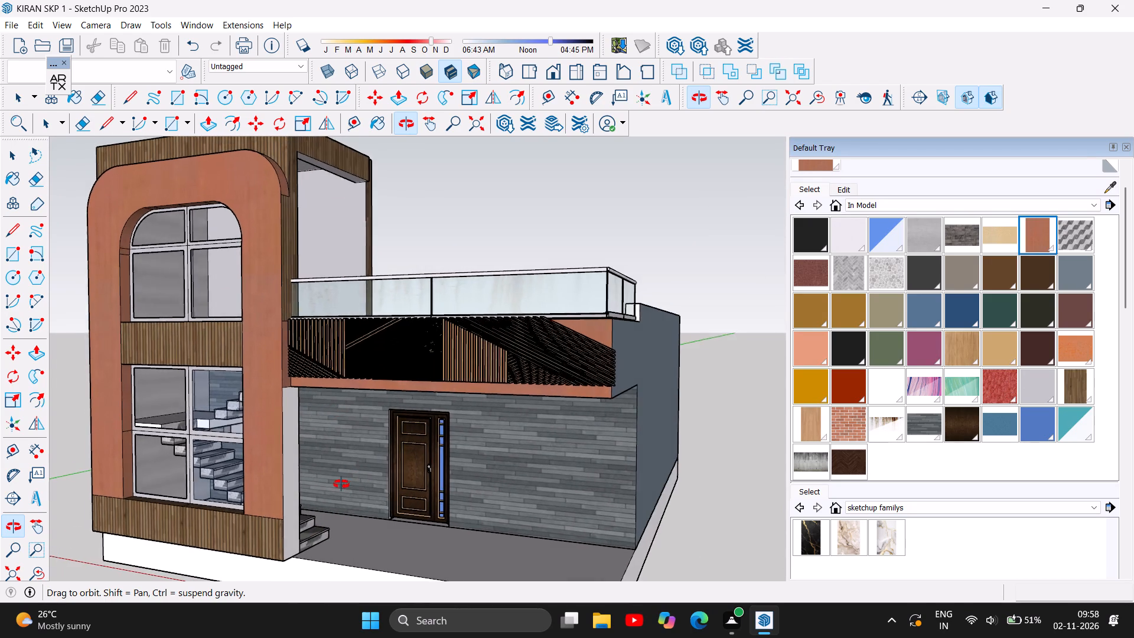
pyautogui.moveTo(341, 484); pyautogui.dragTo(322, 490)
pyautogui.scroll(1, 402, 510)
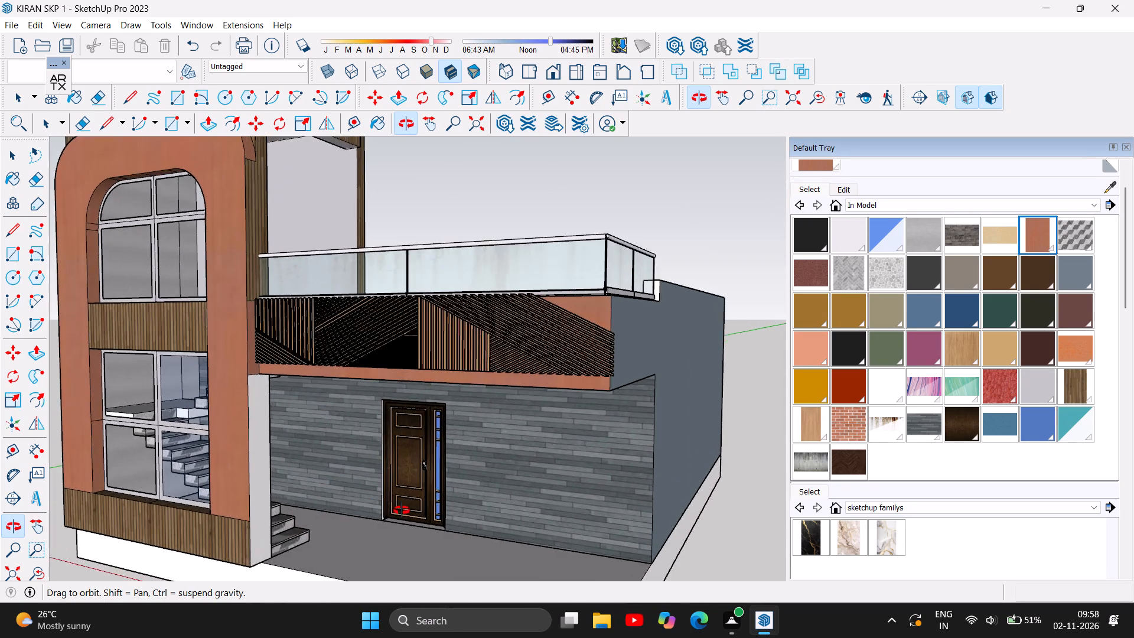
pyautogui.scroll(3, 402, 510)
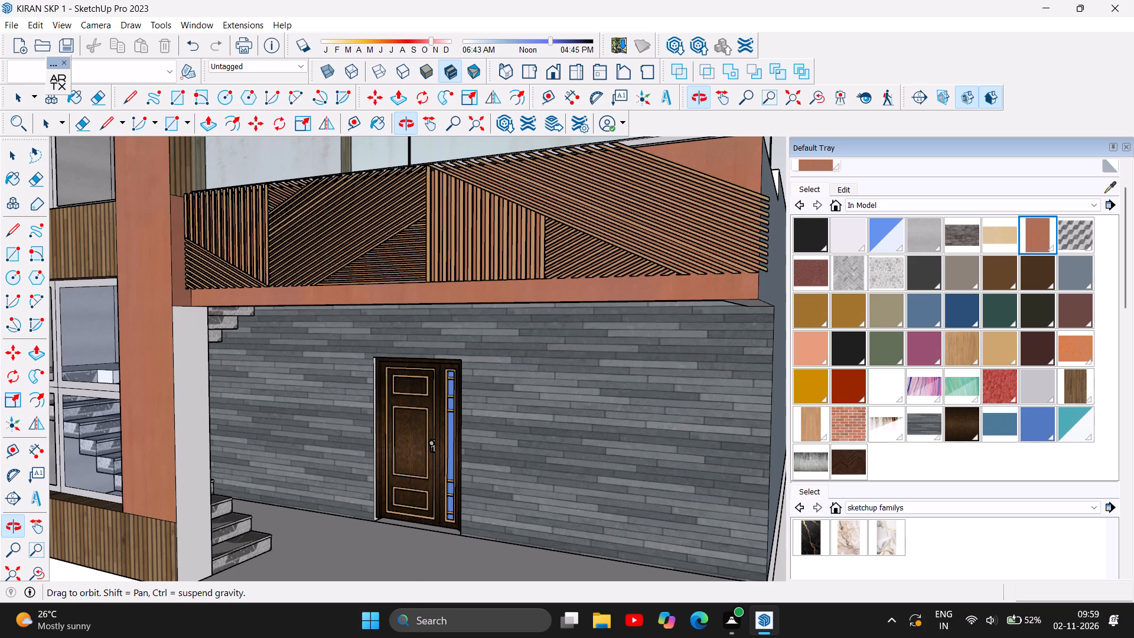
# Review the overall house massing and the tower, canopy and glass railing from the front corner.
pyautogui.scroll(-1, 396, 623)
pyautogui.scroll(-1, 460, 511)
pyautogui.scroll(-1, 378, 500)
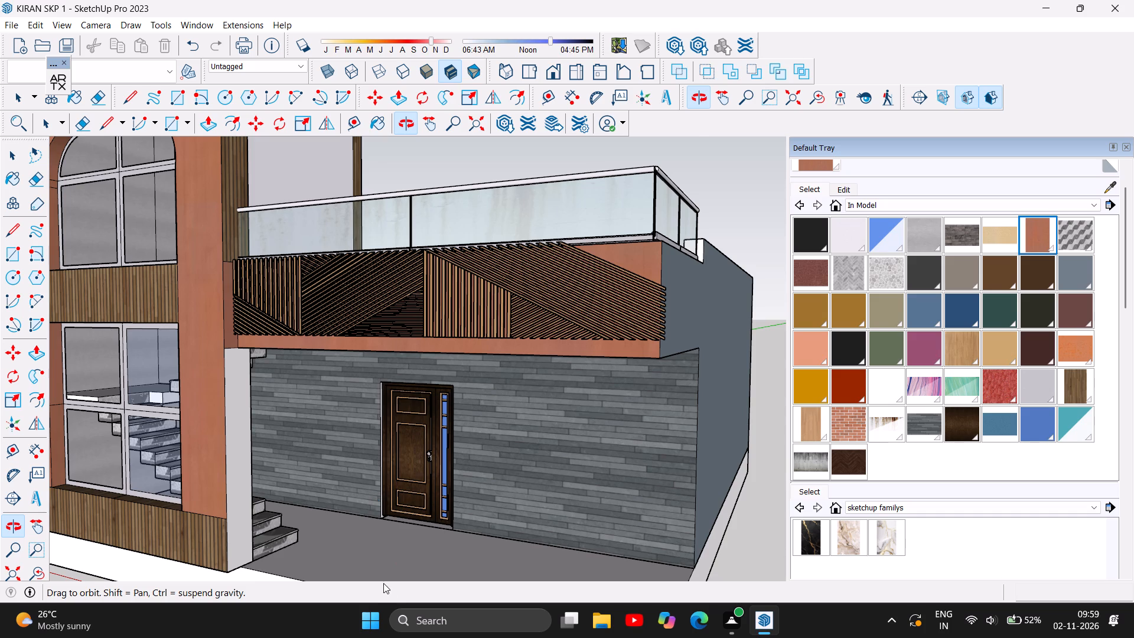
pyautogui.scroll(-1, 387, 577)
pyautogui.scroll(-5, 488, 393)
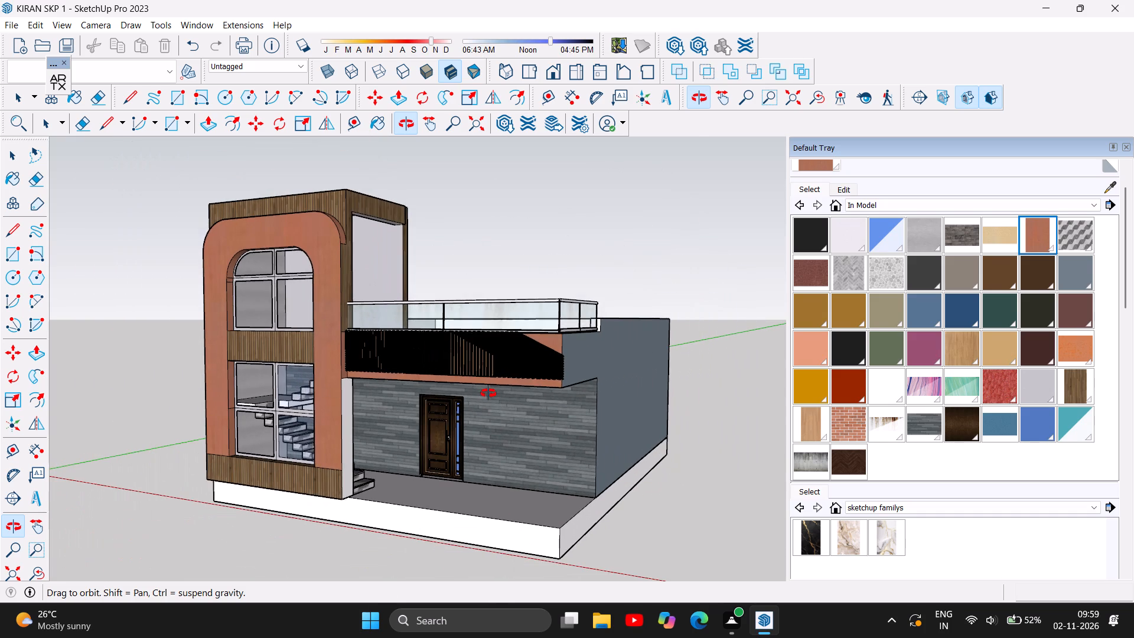
pyautogui.scroll(-5, 488, 393)
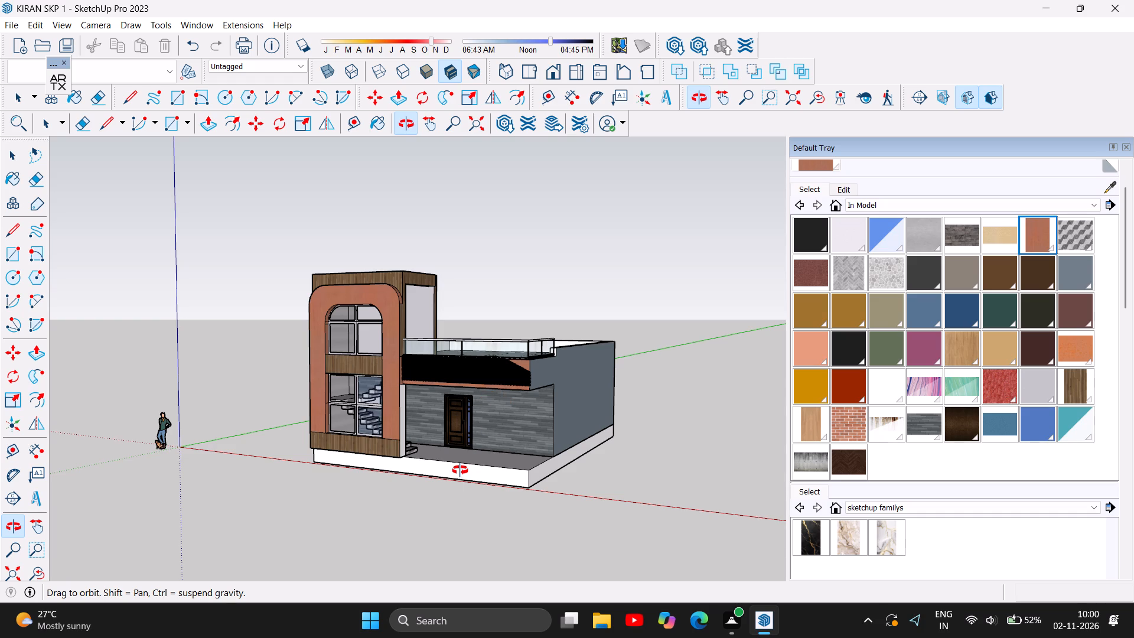
pyautogui.scroll(1, 475, 461)
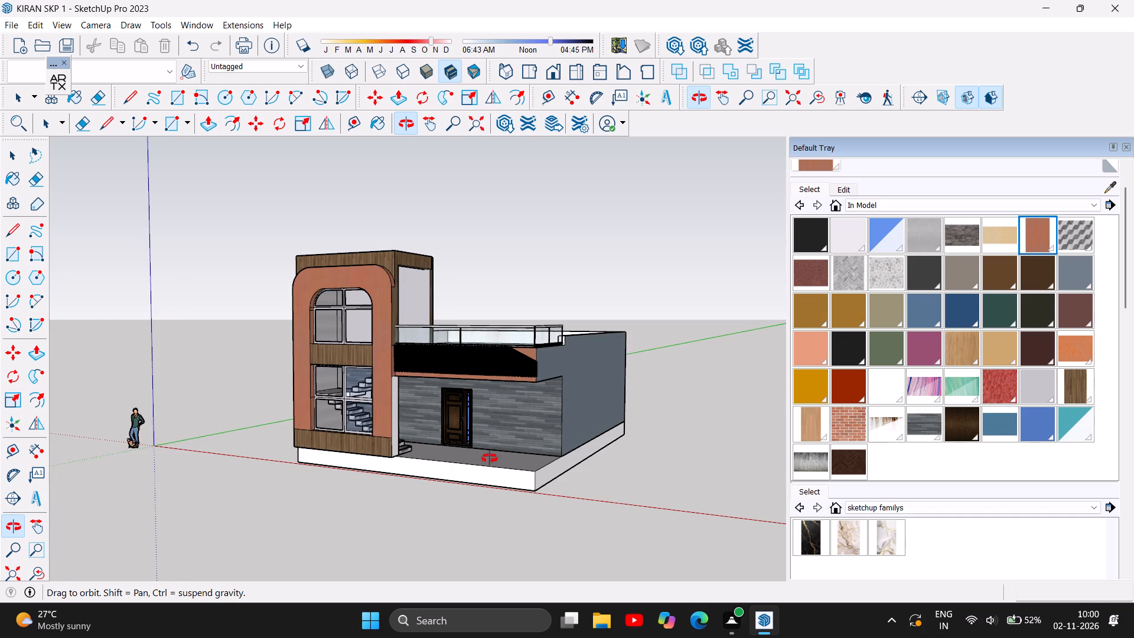
pyautogui.scroll(1, 490, 458)
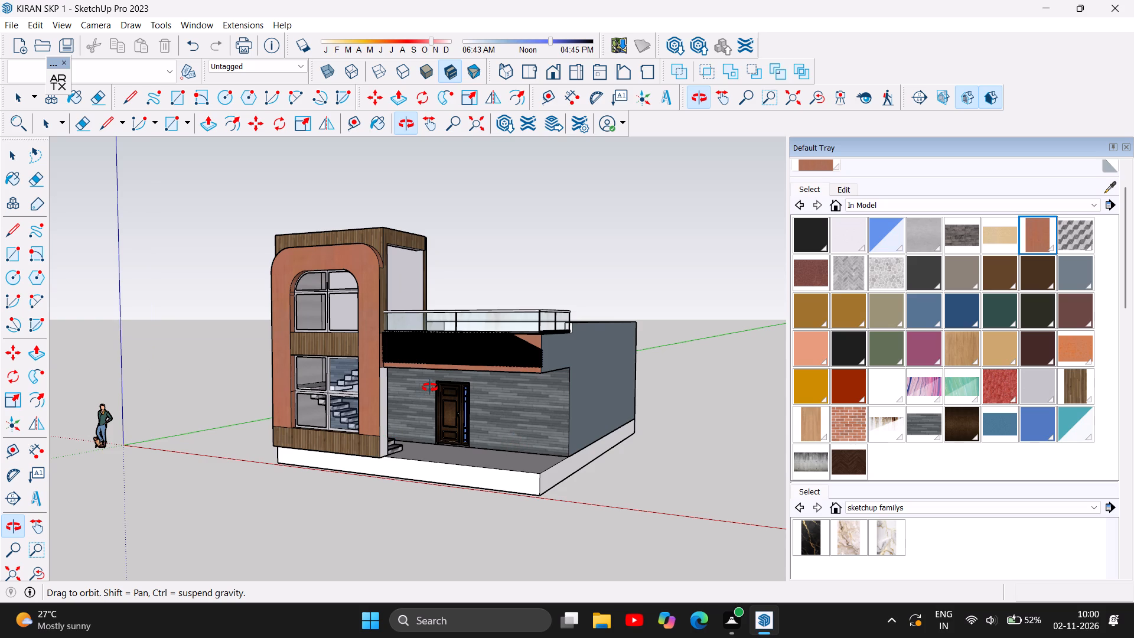
pyautogui.scroll(4, 430, 388)
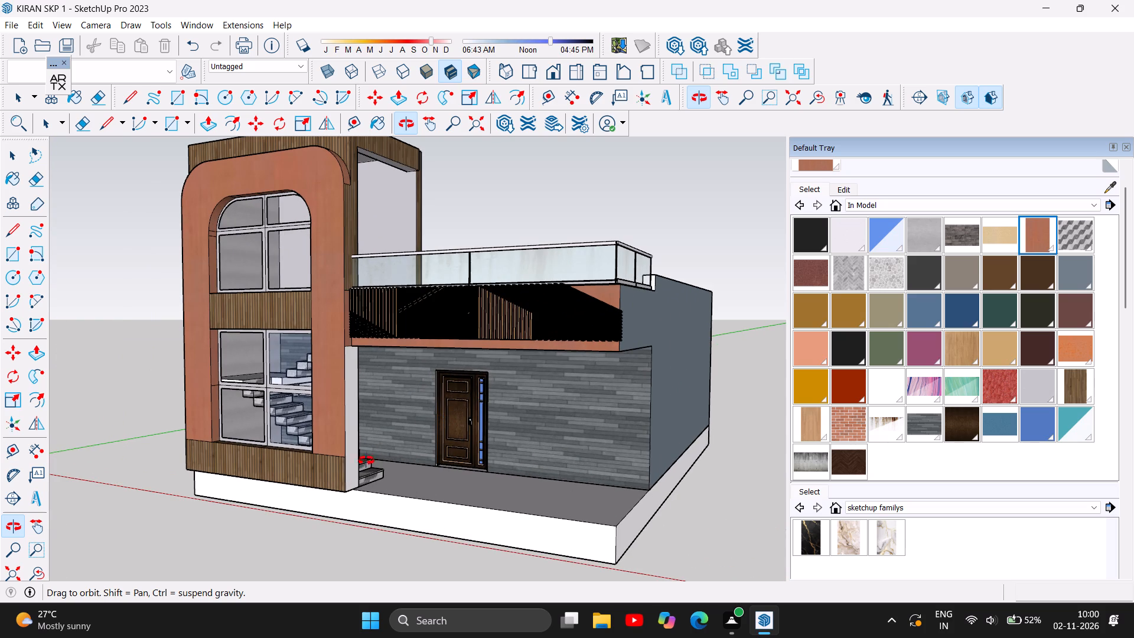
pyautogui.moveTo(370, 489); pyautogui.dragTo(349, 490)
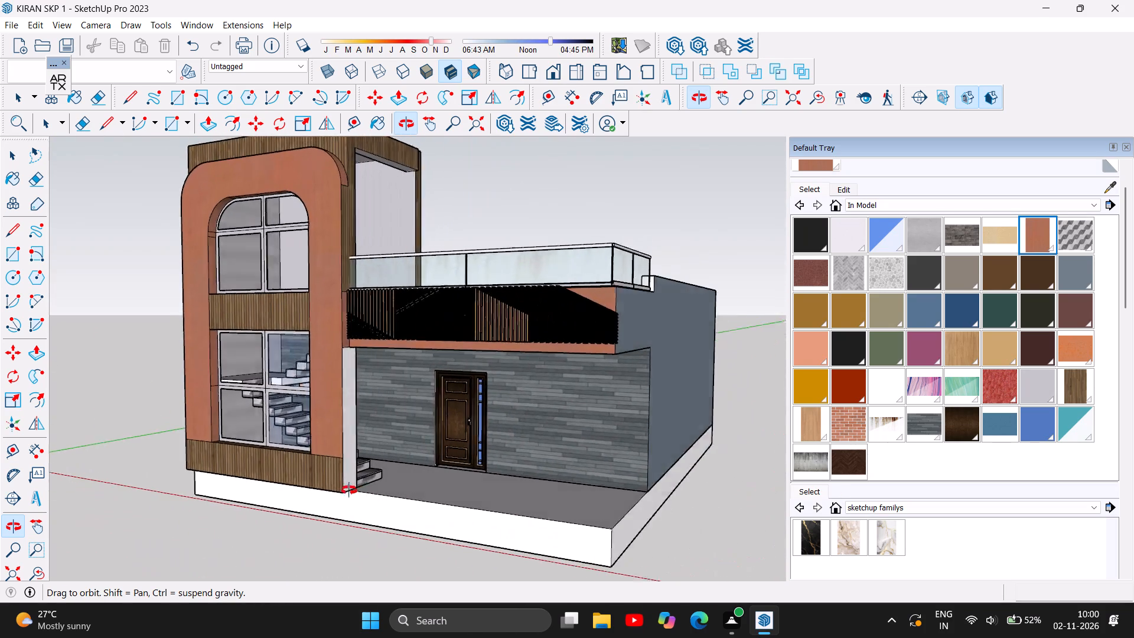
pyautogui.moveTo(349, 490); pyautogui.dragTo(348, 490)
pyautogui.scroll(1, 348, 490)
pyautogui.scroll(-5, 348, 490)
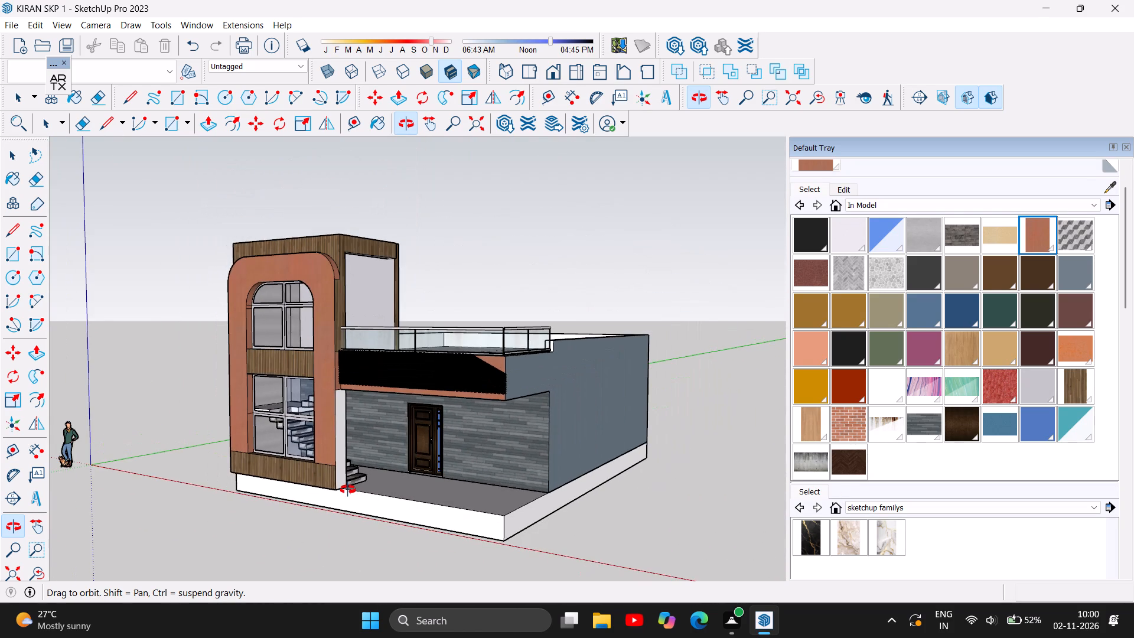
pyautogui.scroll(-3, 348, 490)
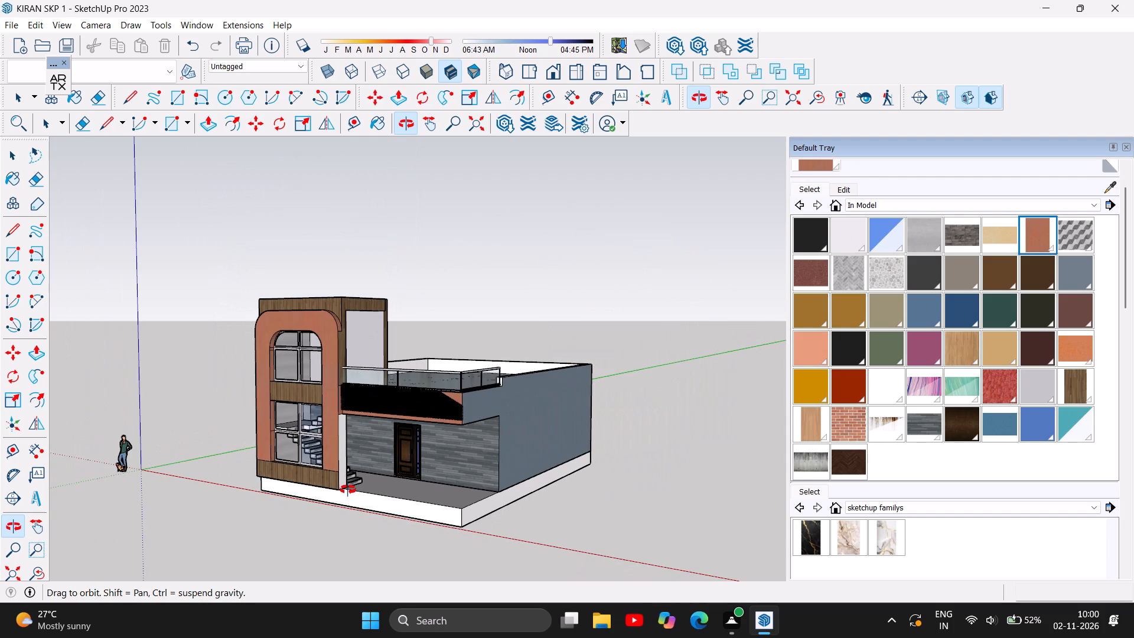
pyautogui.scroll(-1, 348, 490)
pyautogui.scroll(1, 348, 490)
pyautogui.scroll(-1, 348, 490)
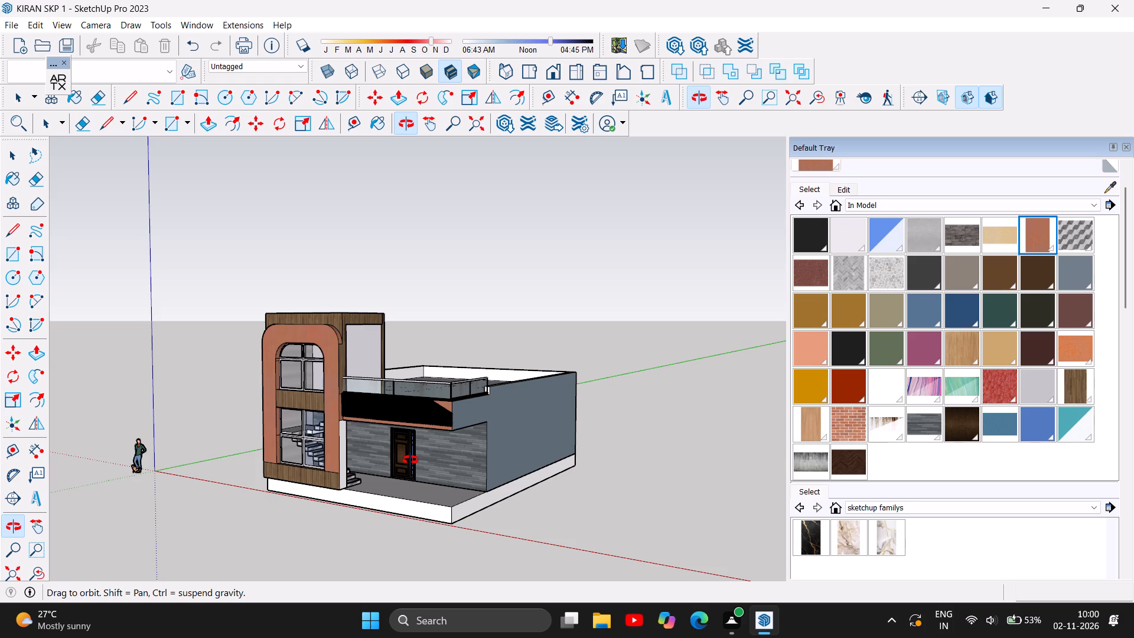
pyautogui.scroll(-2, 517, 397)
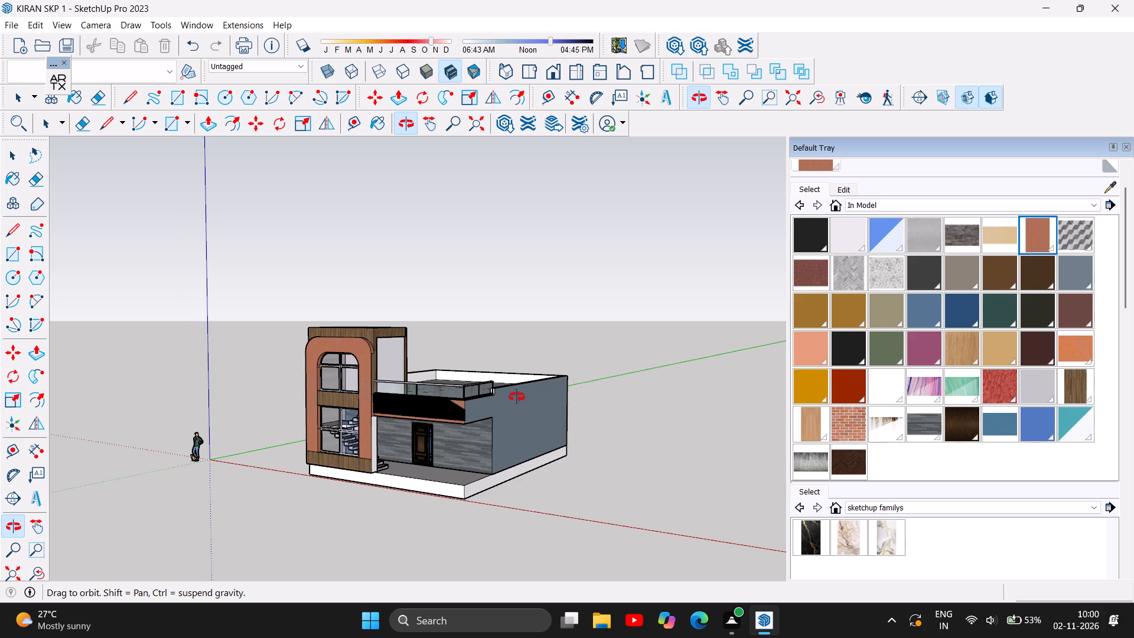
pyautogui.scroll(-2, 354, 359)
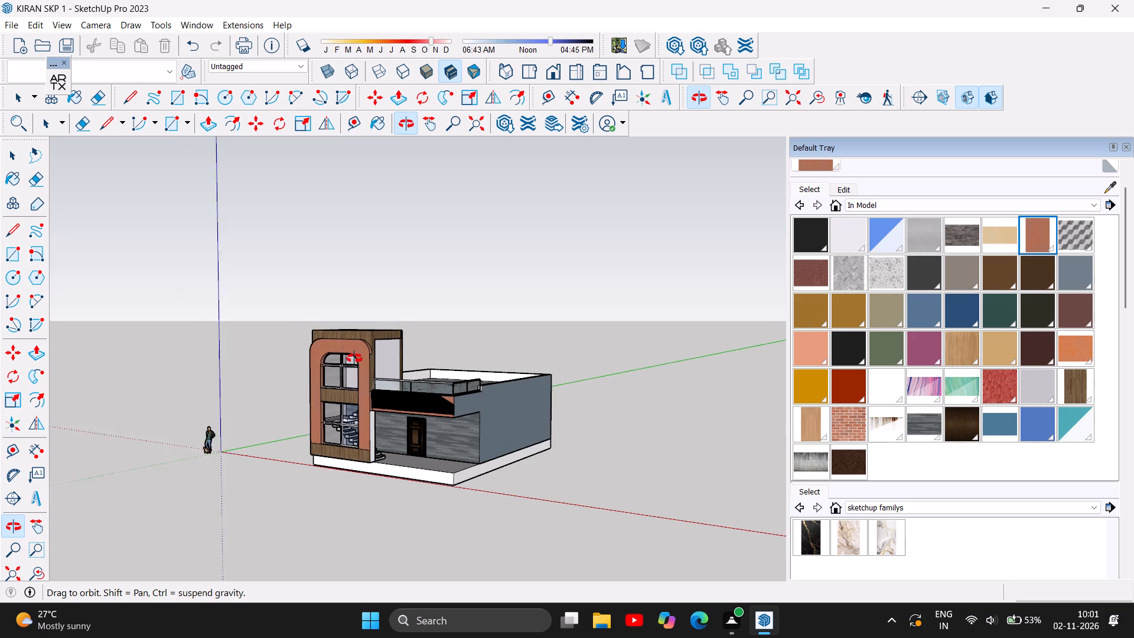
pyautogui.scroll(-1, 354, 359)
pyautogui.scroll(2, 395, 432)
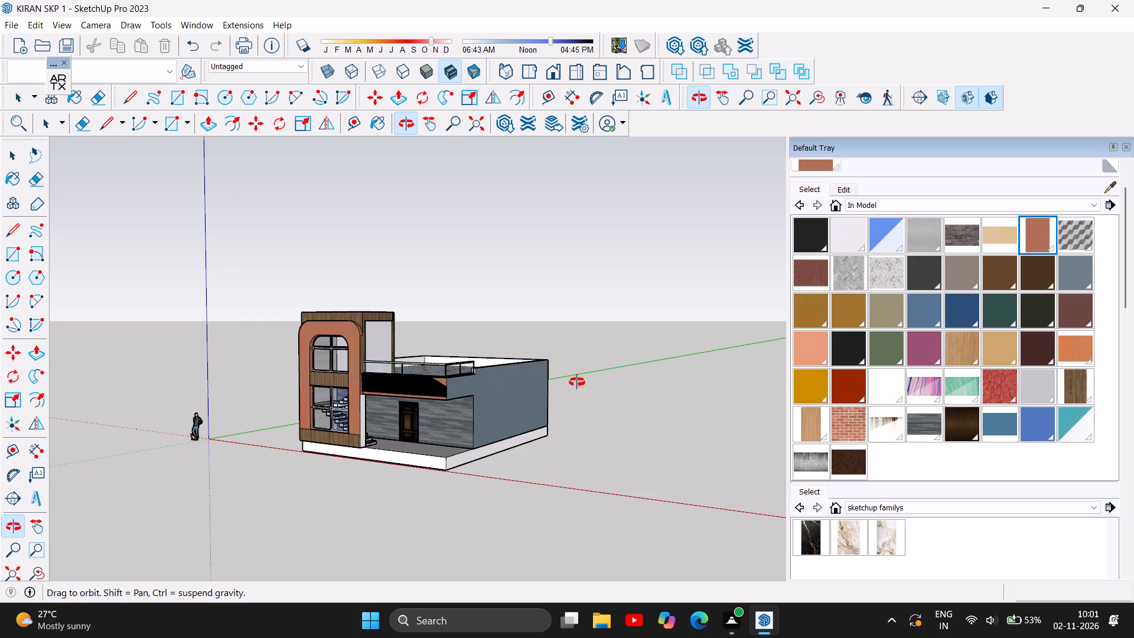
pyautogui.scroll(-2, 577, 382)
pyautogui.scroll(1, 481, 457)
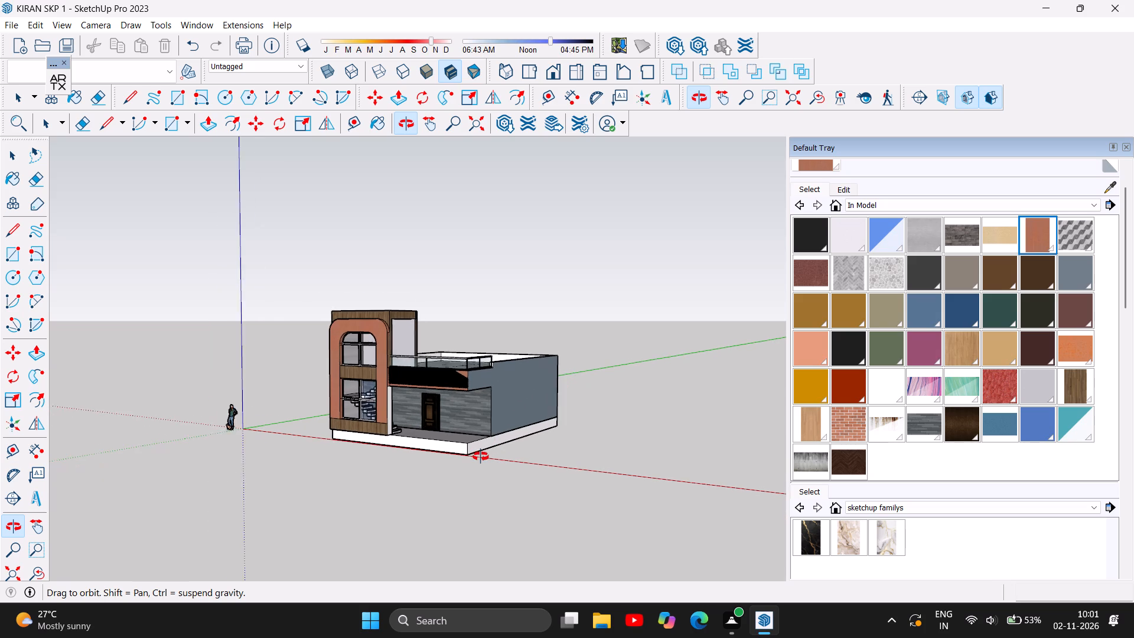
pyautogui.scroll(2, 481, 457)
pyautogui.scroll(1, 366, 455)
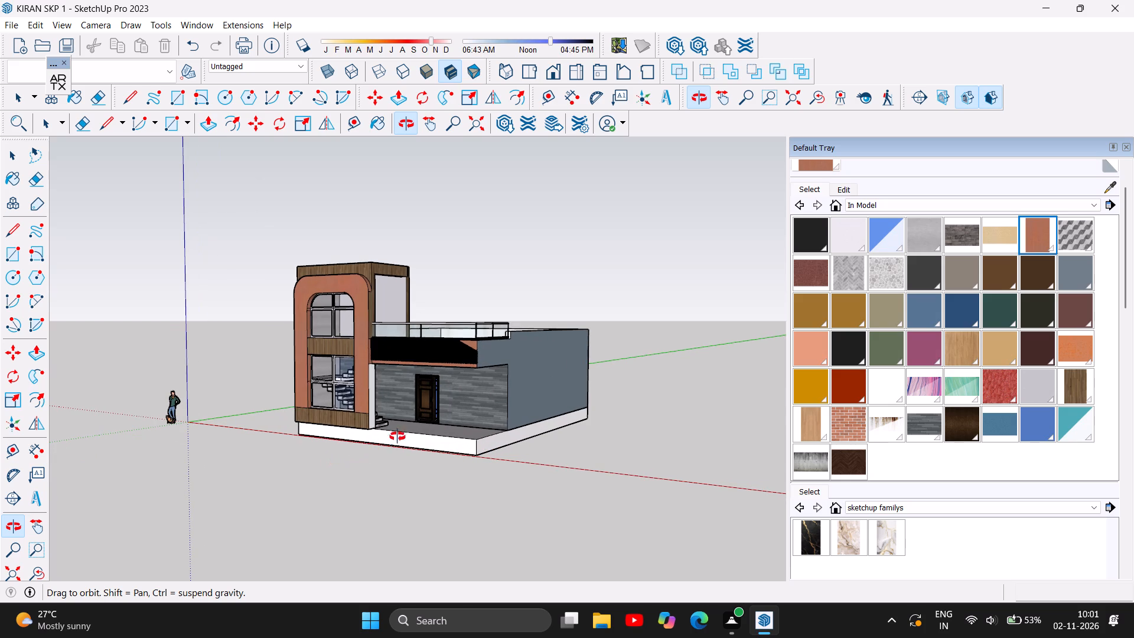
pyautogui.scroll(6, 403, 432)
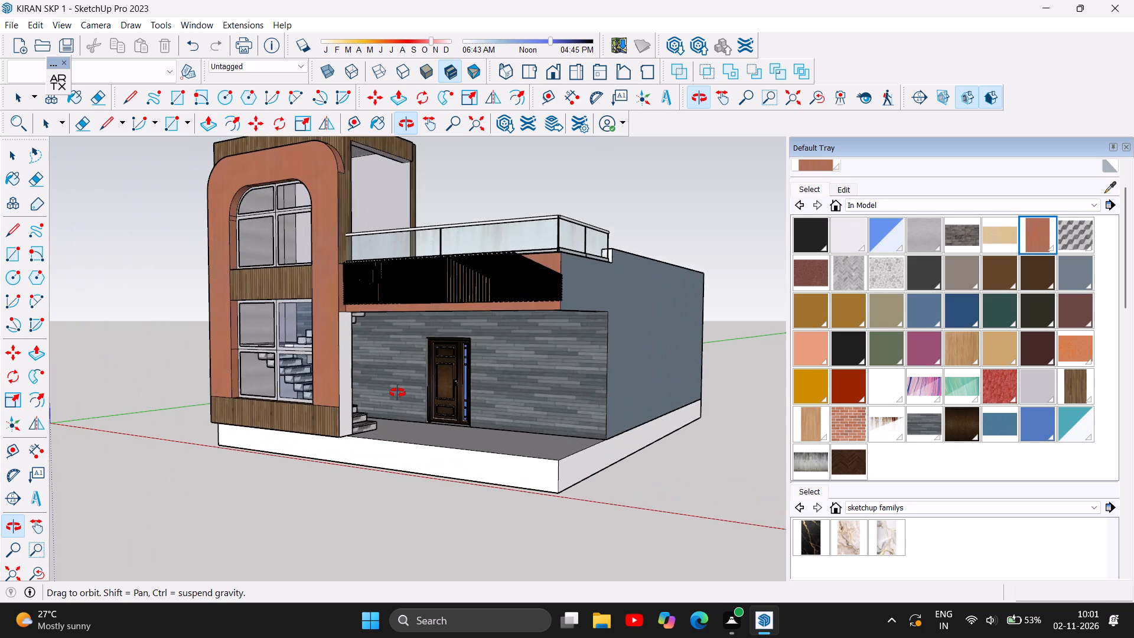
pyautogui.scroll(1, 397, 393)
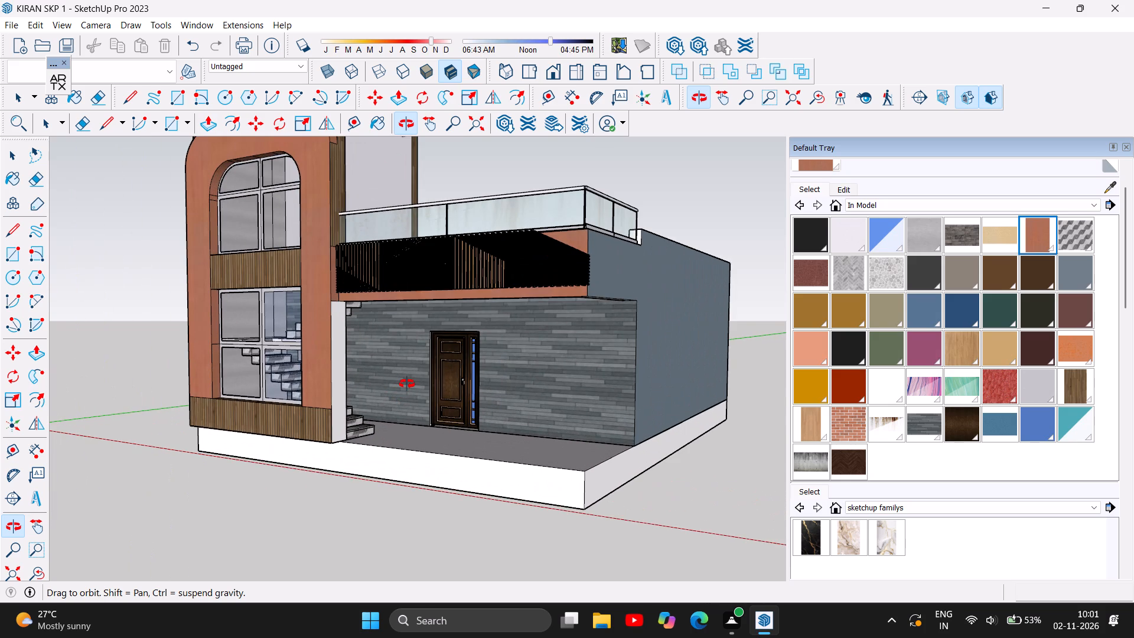
# Examine the house from the front corner, from its overall massing to the canopy slats, glass railing and entrance door.
pyautogui.scroll(-3, 407, 384)
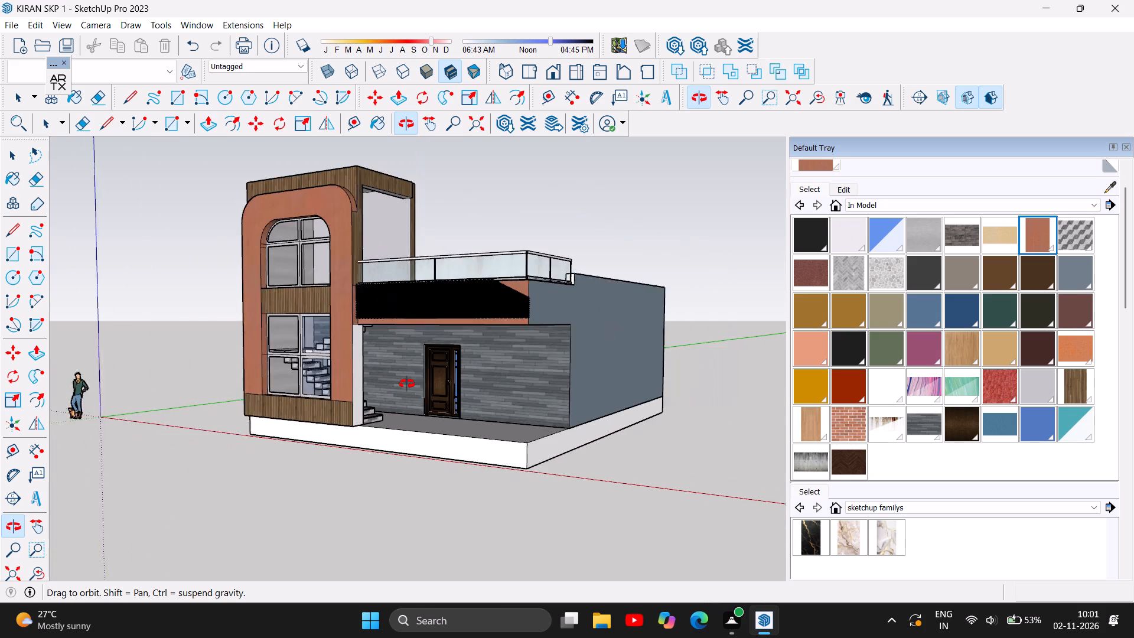
pyautogui.scroll(-7, 407, 384)
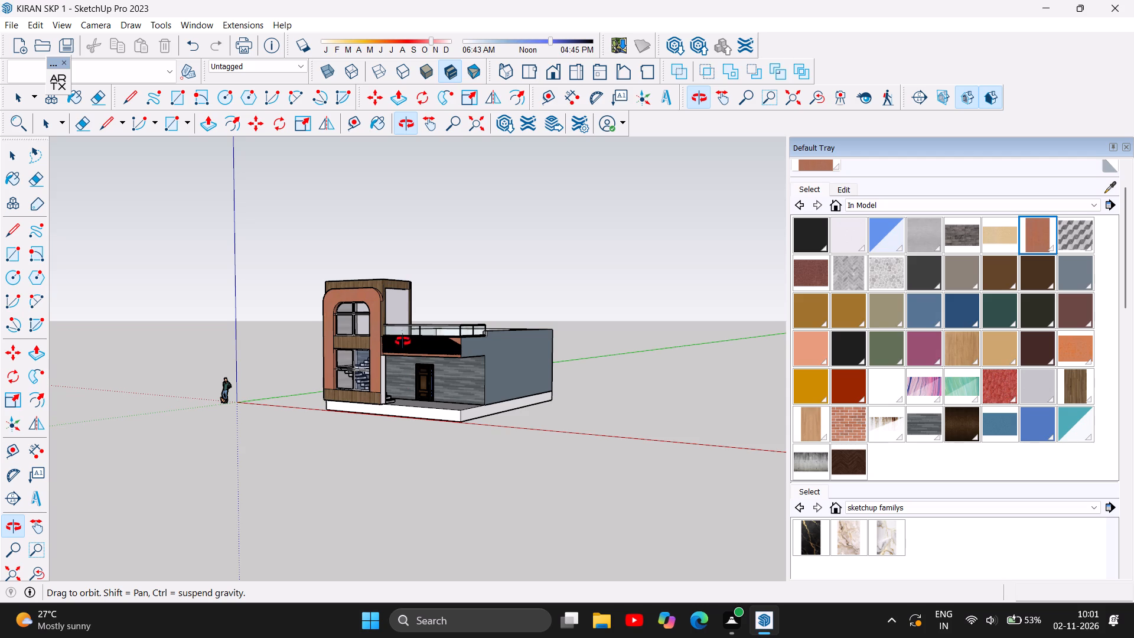
pyautogui.scroll(4, 400, 326)
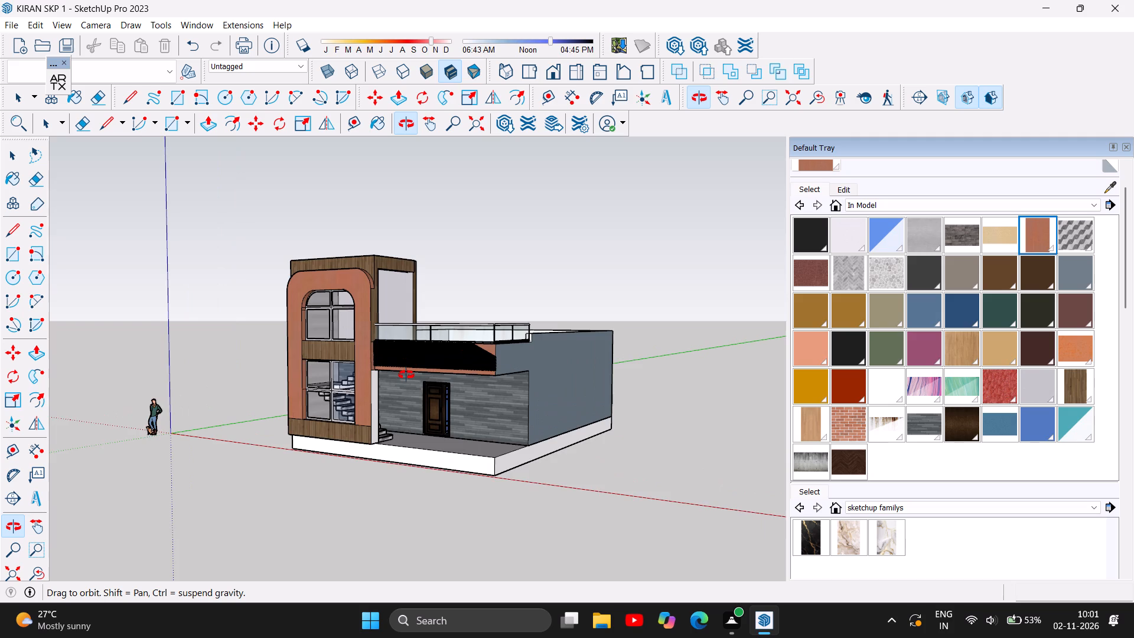
pyautogui.scroll(2, 406, 375)
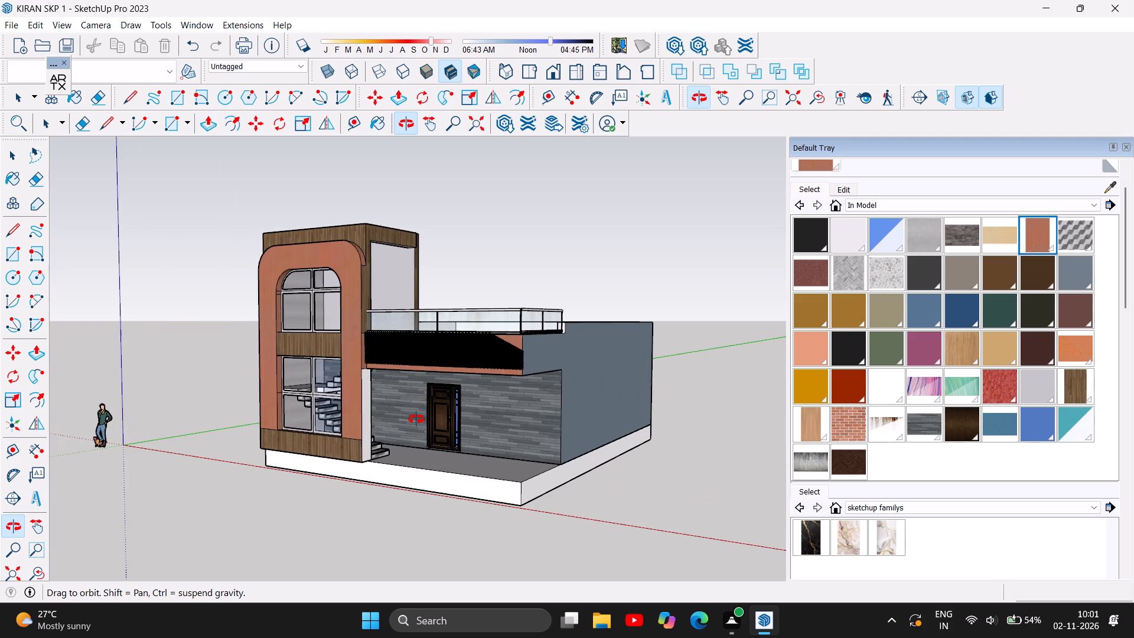
pyautogui.scroll(2, 487, 428)
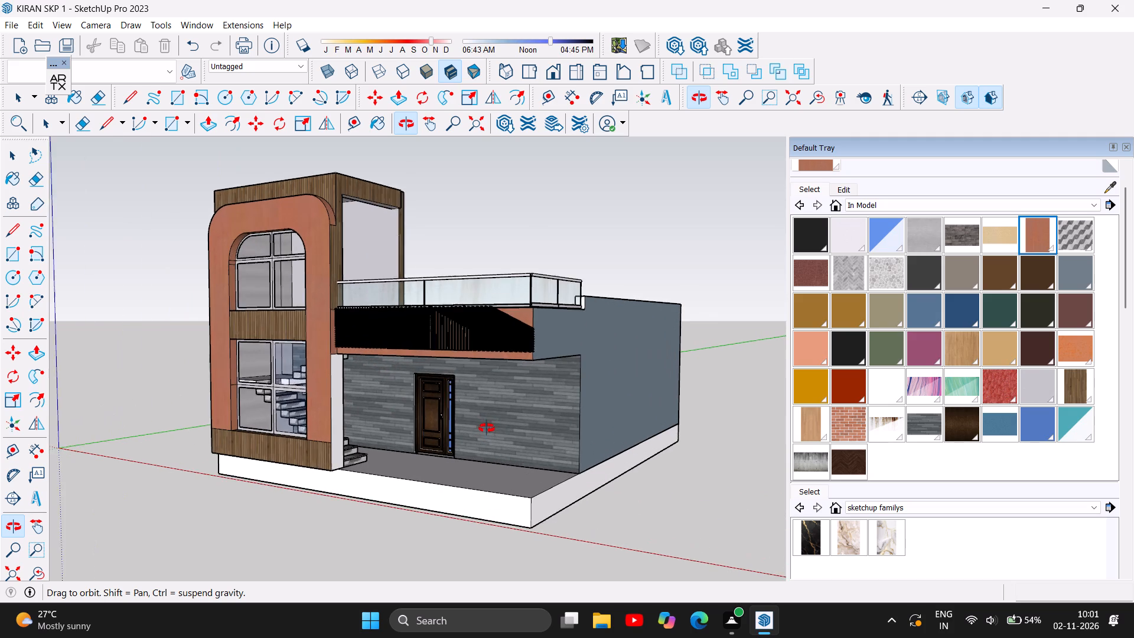
pyautogui.scroll(4, 487, 428)
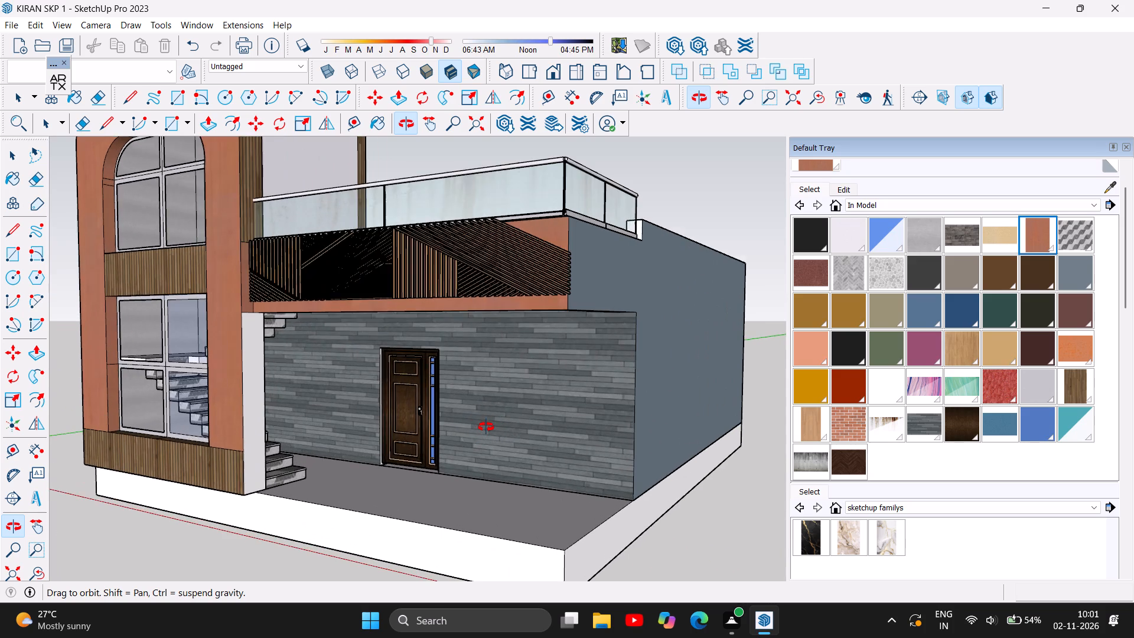
# Review the whole house exterior again from the front corner, checking the proportions of tower, canopy and base.
pyautogui.scroll(-4, 486, 427)
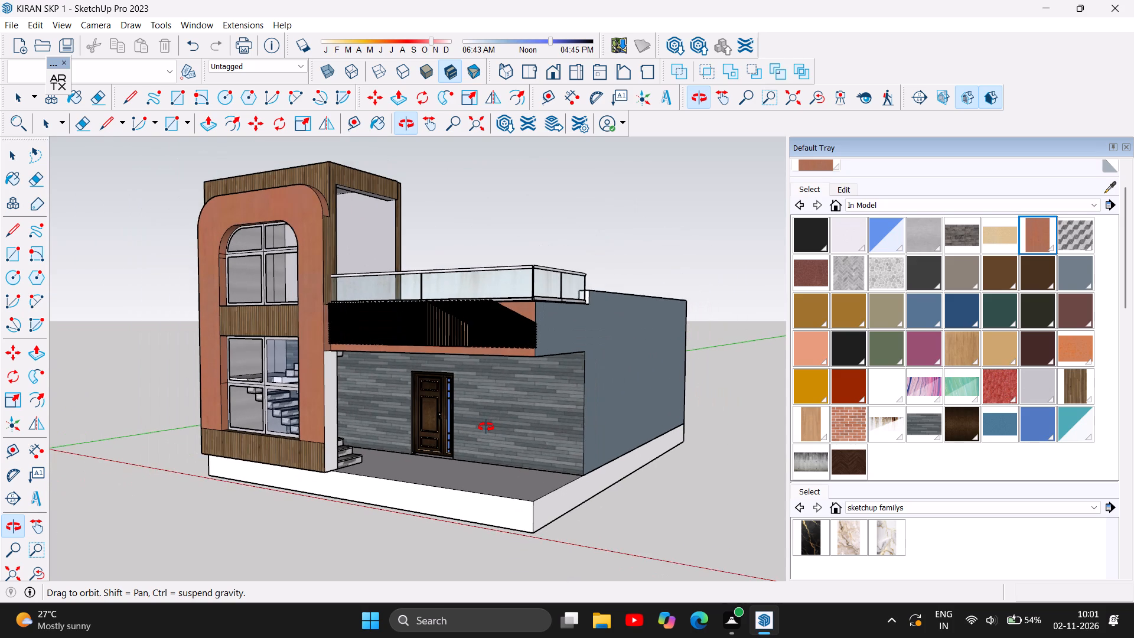
pyautogui.scroll(-3, 486, 427)
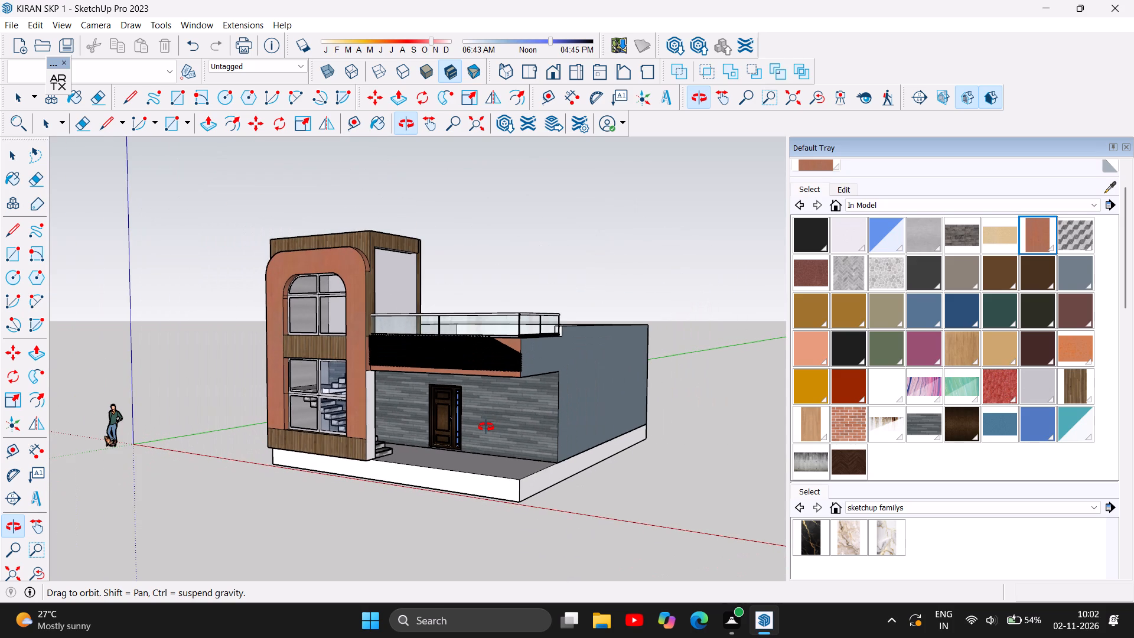
pyautogui.scroll(3, 493, 453)
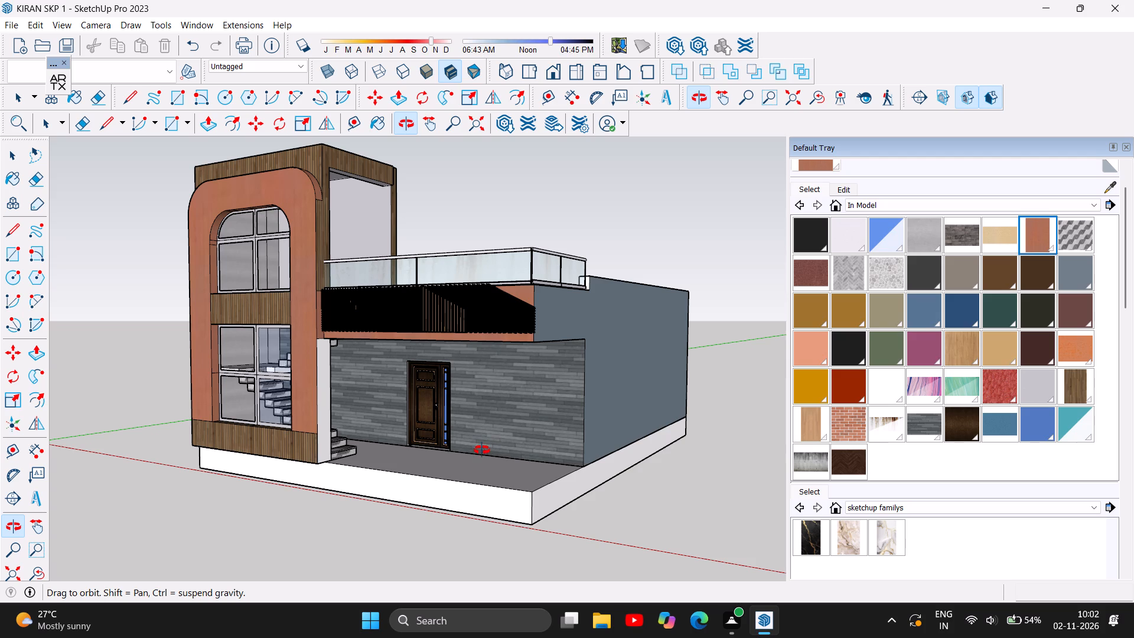
pyautogui.scroll(-3, 540, 467)
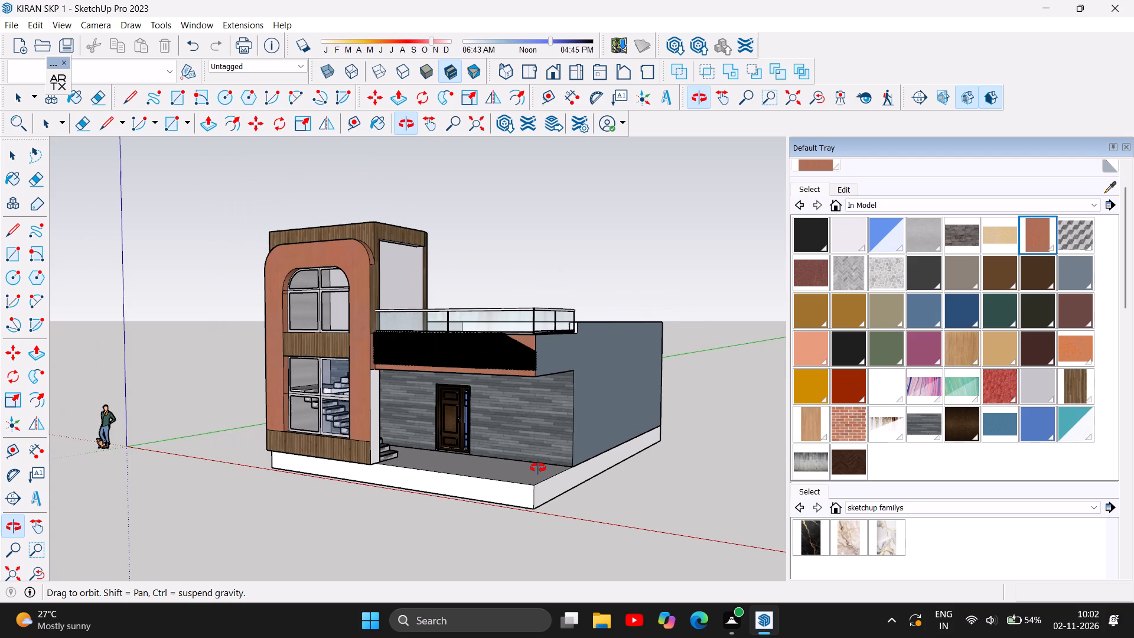
pyautogui.scroll(-2, 538, 468)
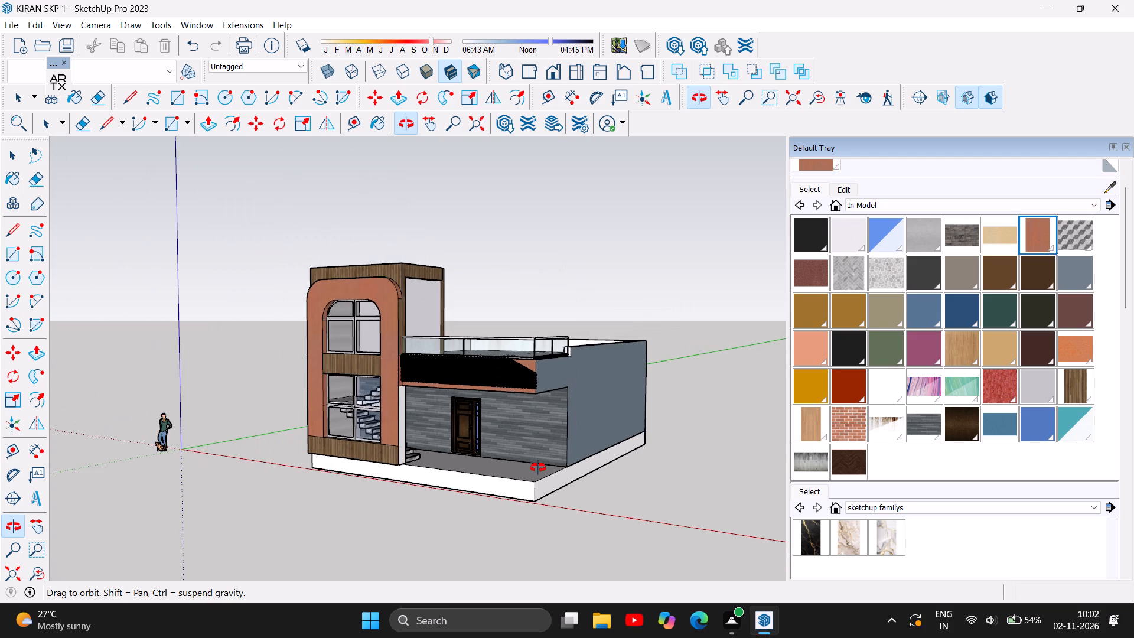
pyautogui.scroll(-3, 538, 468)
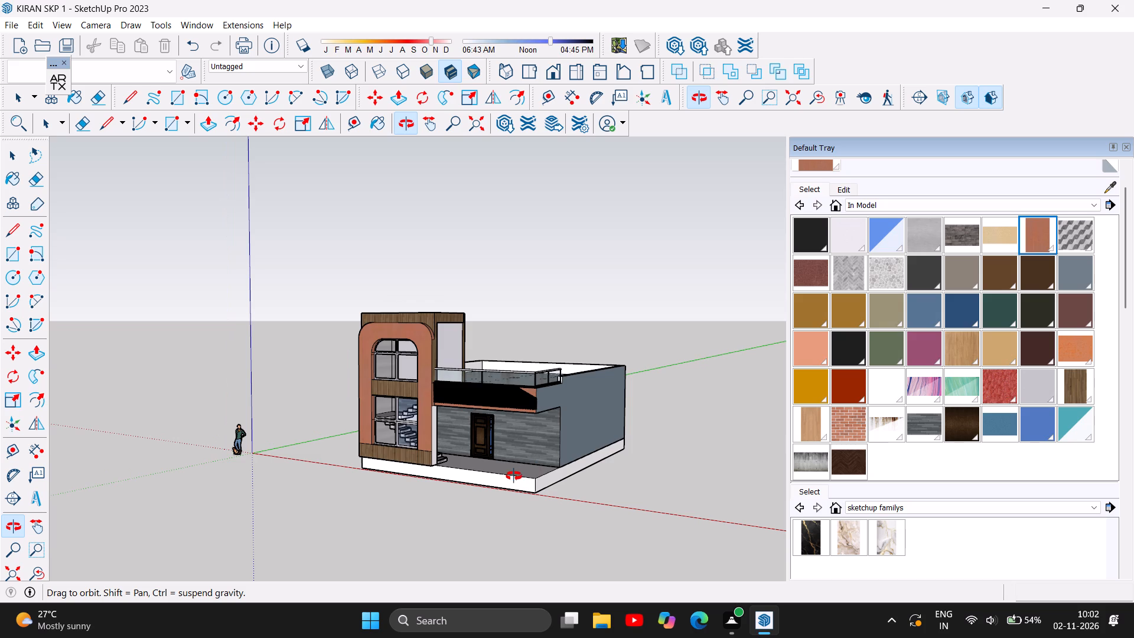
pyautogui.scroll(2, 531, 427)
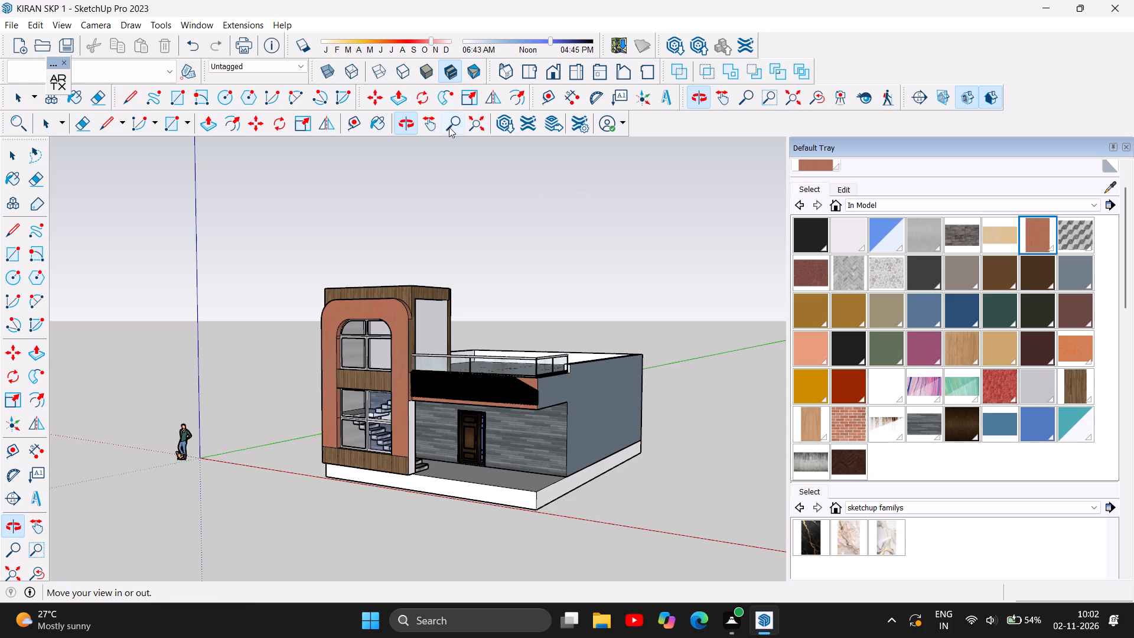
# Open the Architextures texture library and browse its first set of wood, stone, tile and concrete textures.
pyautogui.scroll(-1, 972, 362)
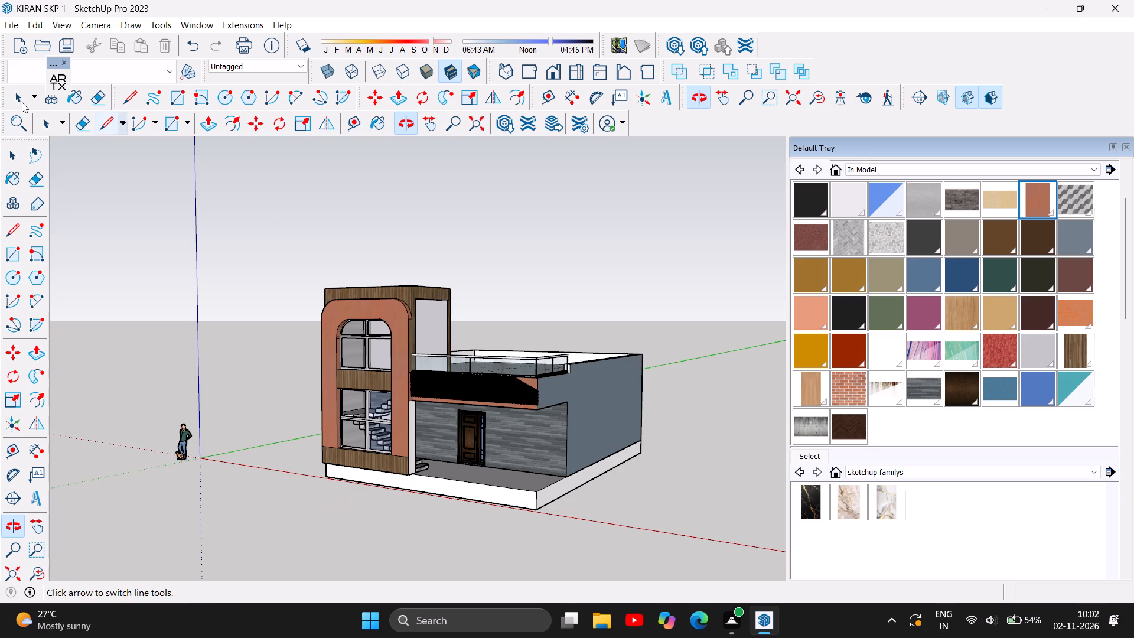
pyautogui.click(55, 78)
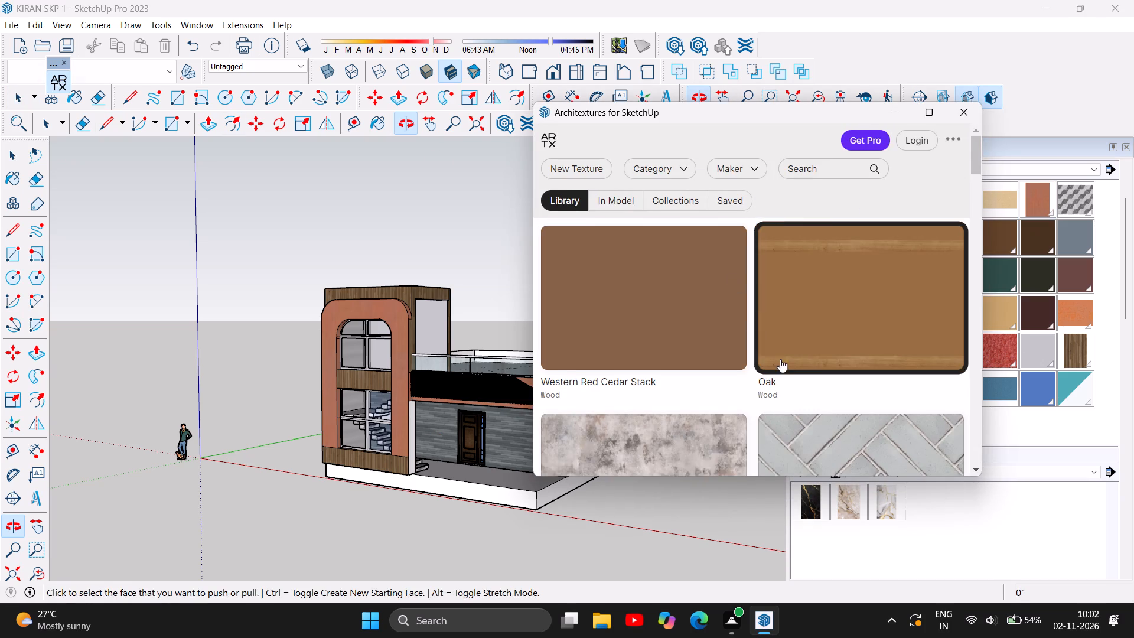
pyautogui.scroll(-4, 780, 359)
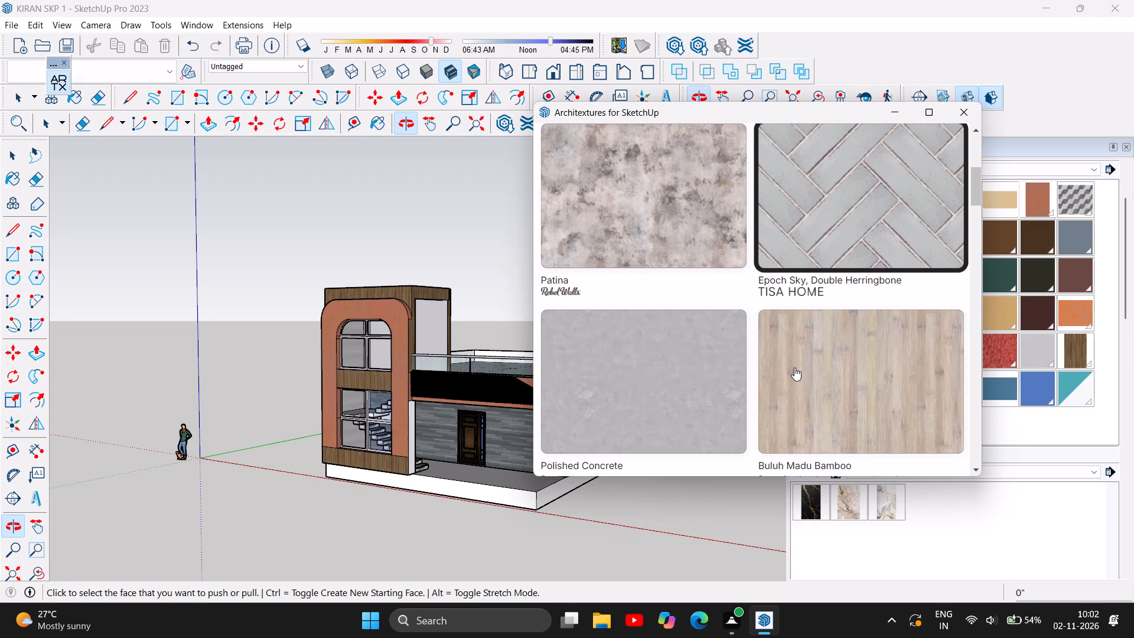
pyautogui.scroll(-8, 794, 367)
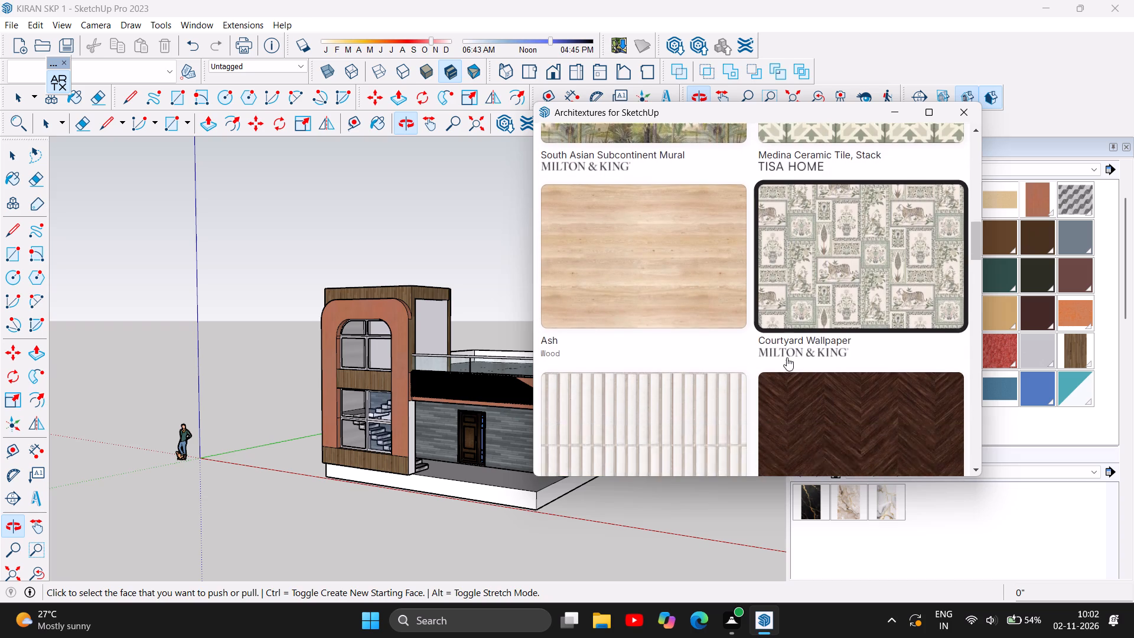
pyautogui.scroll(-7, 787, 357)
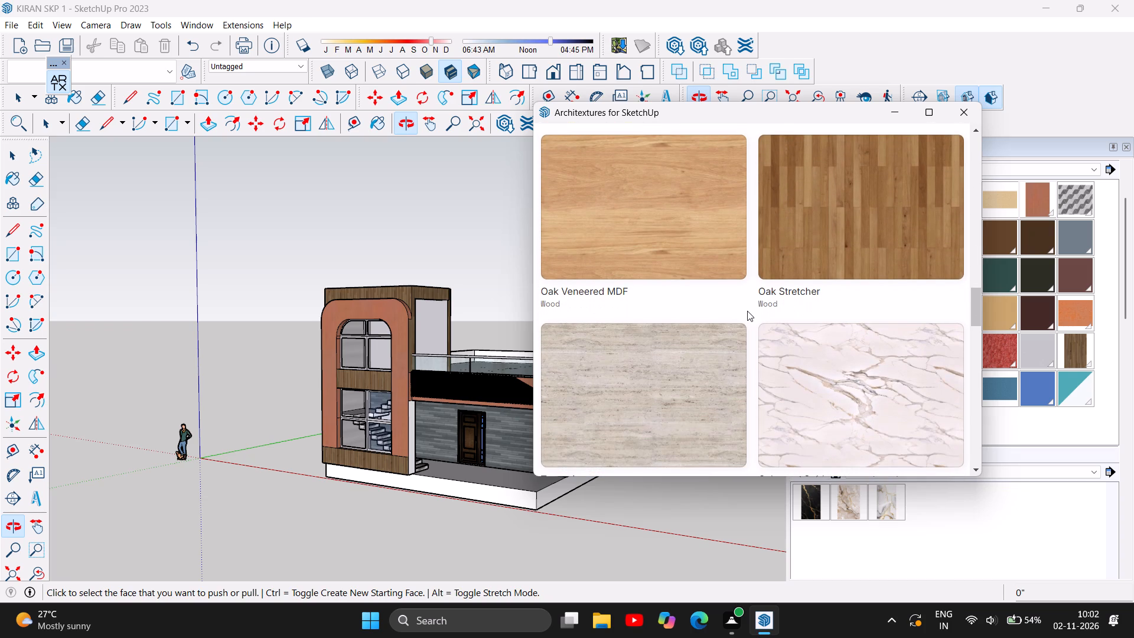
pyautogui.scroll(-3, 742, 310)
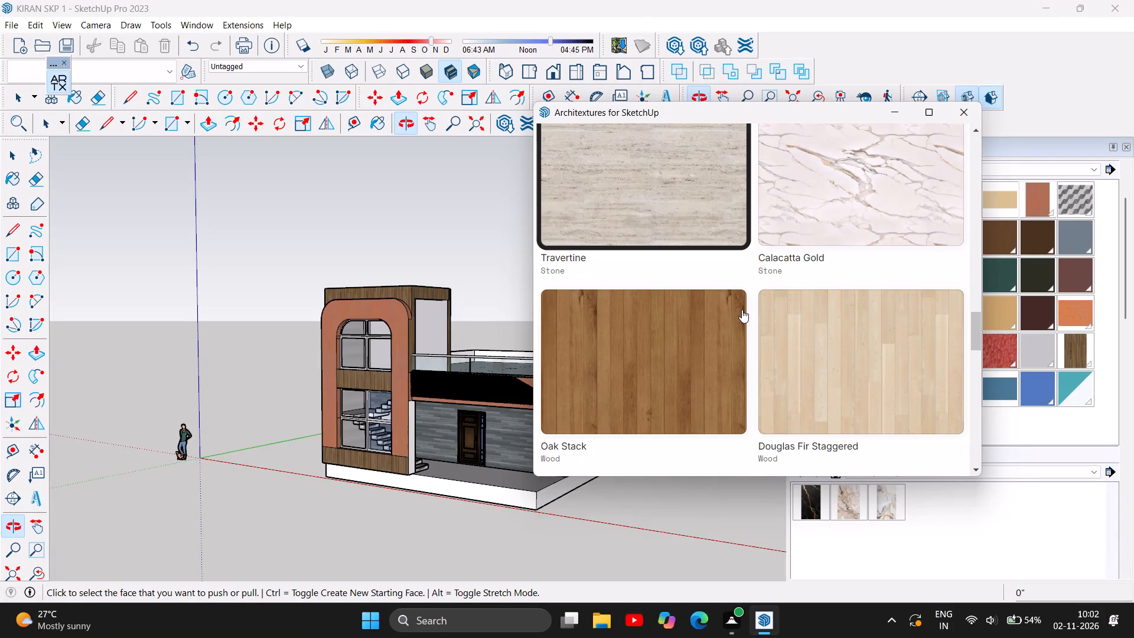
pyautogui.scroll(-6, 742, 310)
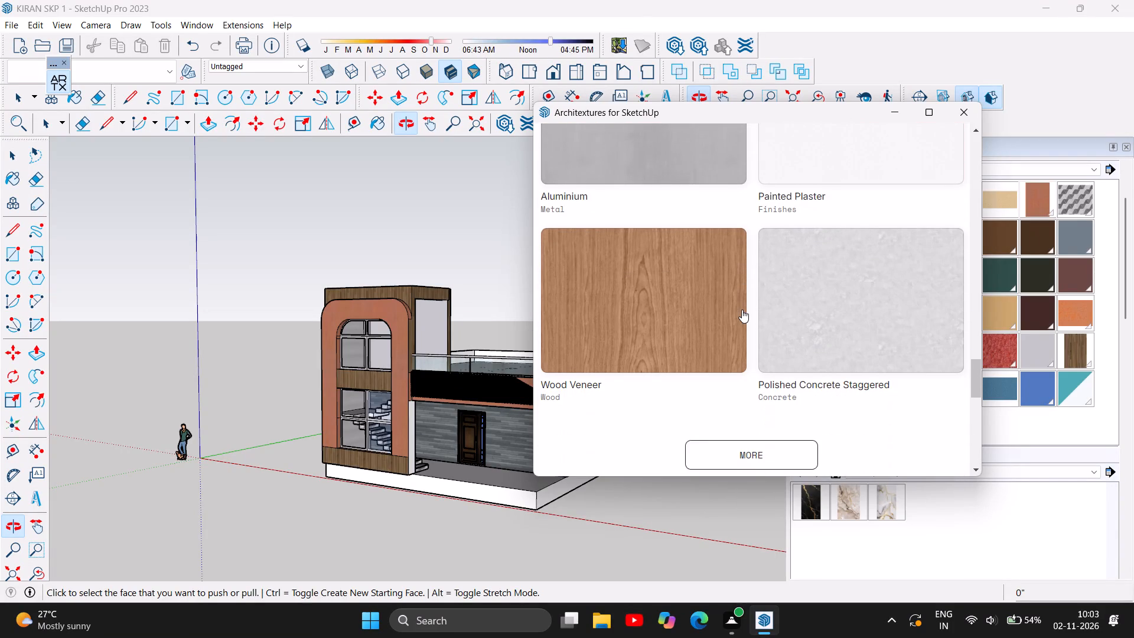
# Load more textures in the Architextures library and look through the added wood, concrete, stone and brick finishes.
pyautogui.click(713, 460)
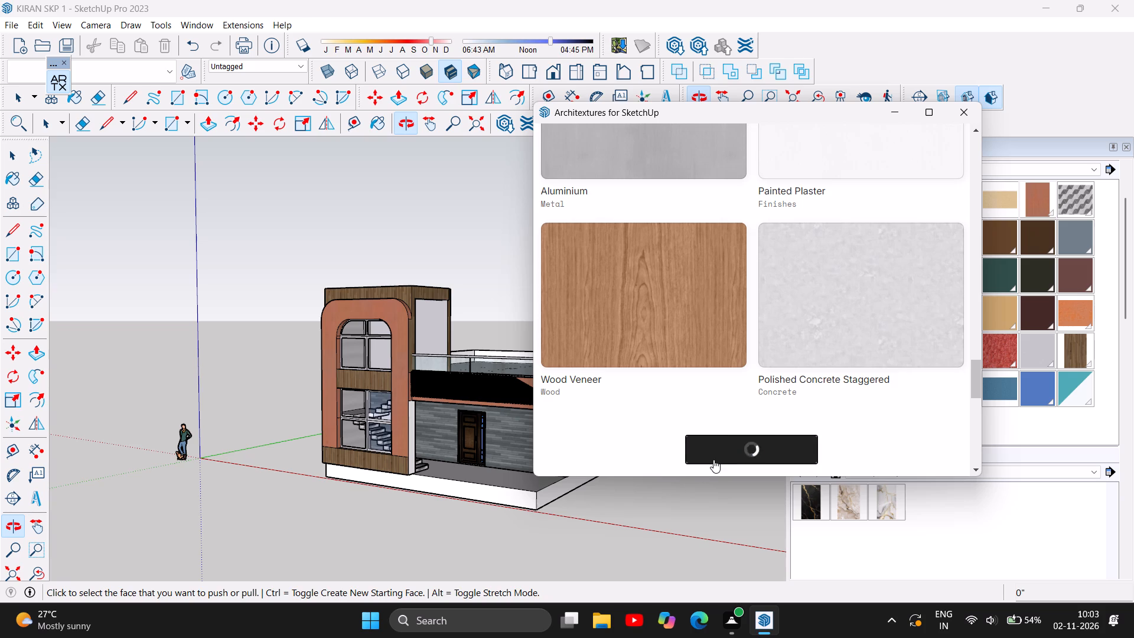
pyautogui.scroll(-2, 787, 355)
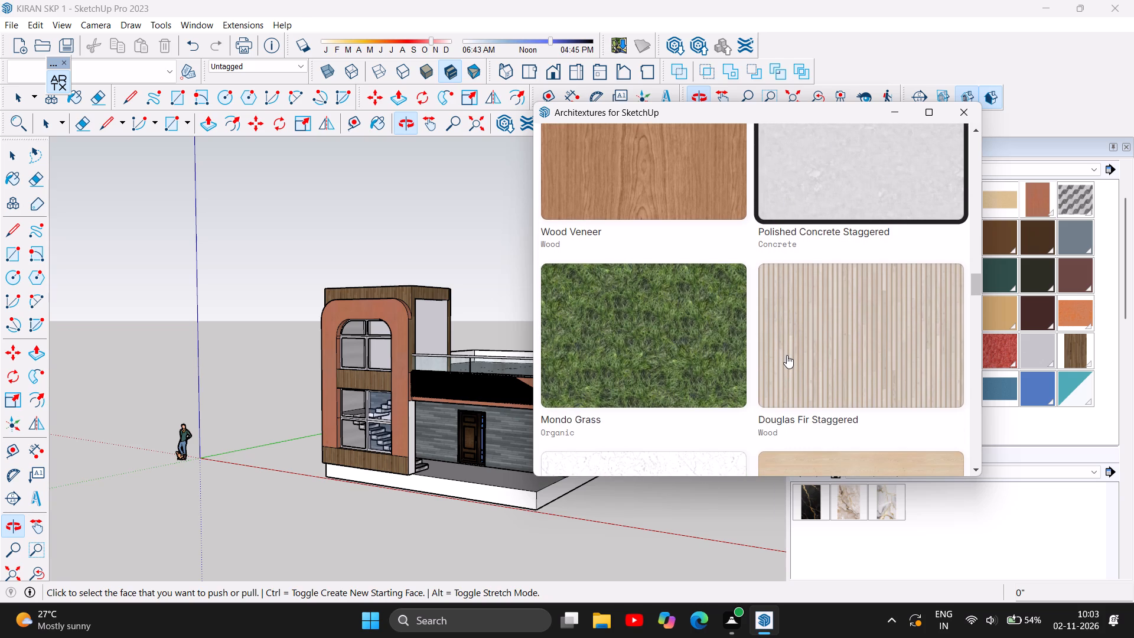
pyautogui.scroll(-9, 787, 355)
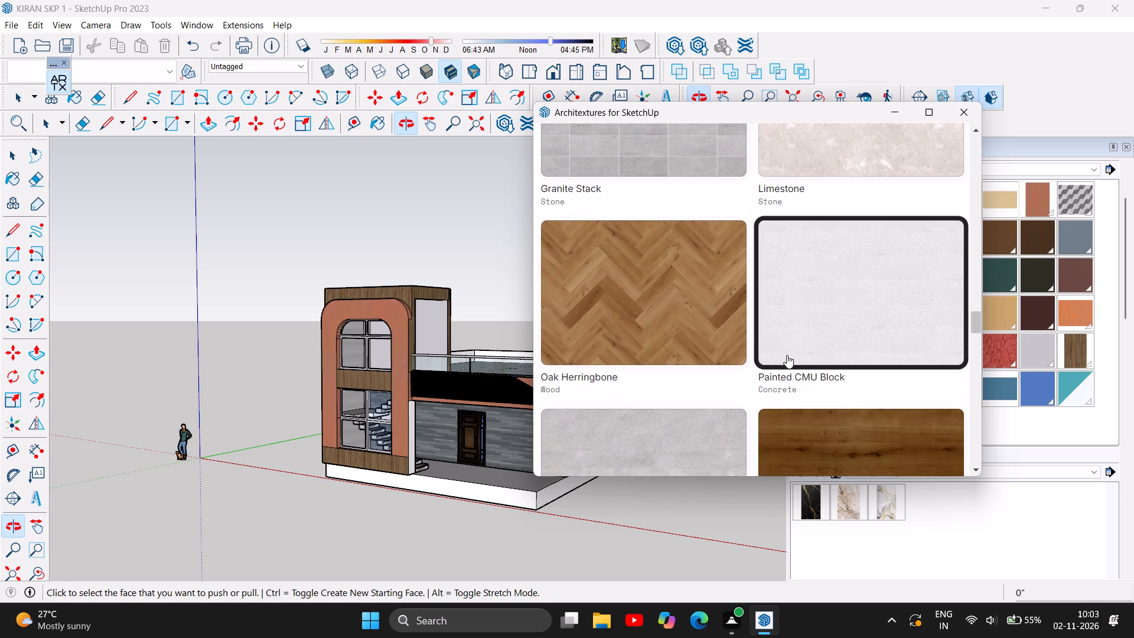
pyautogui.scroll(-4, 787, 355)
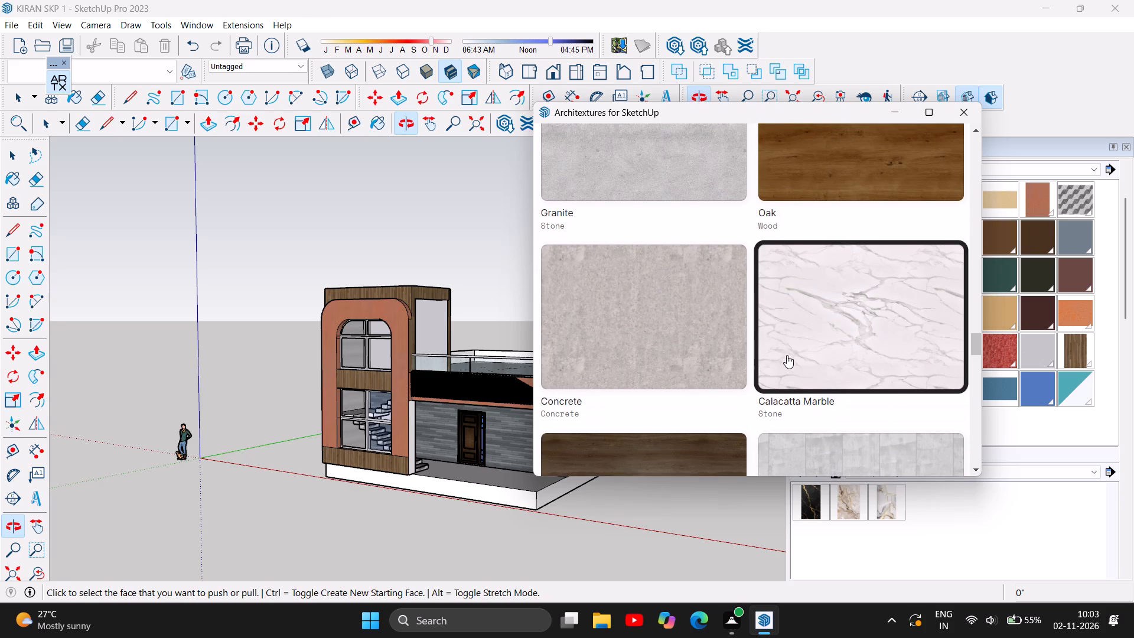
pyautogui.scroll(-1, 787, 355)
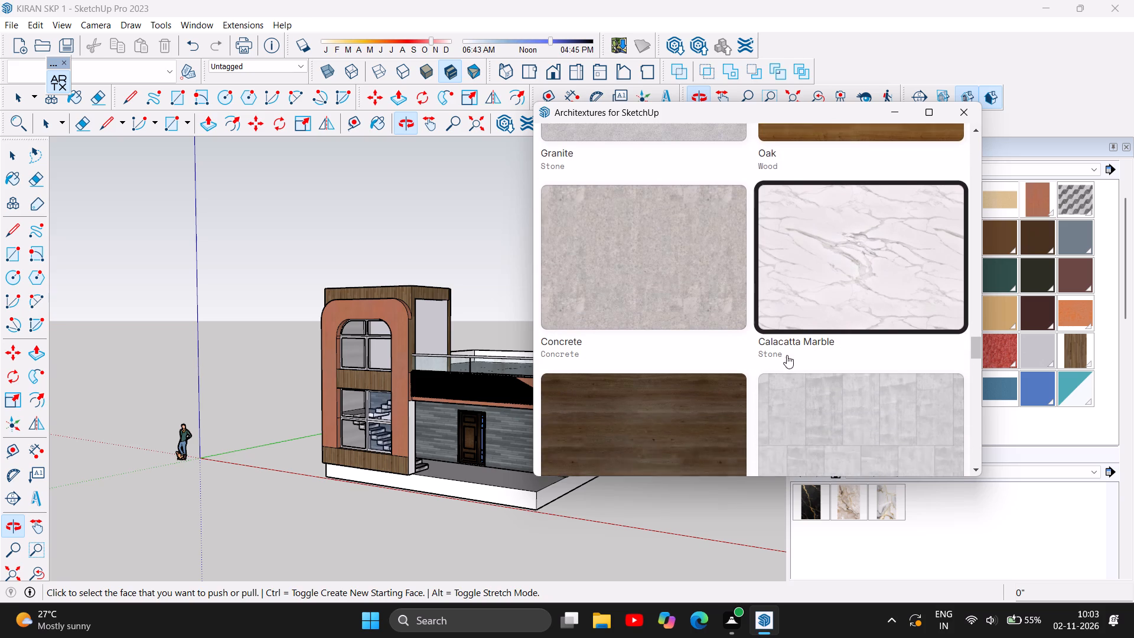
pyautogui.scroll(-3, 787, 355)
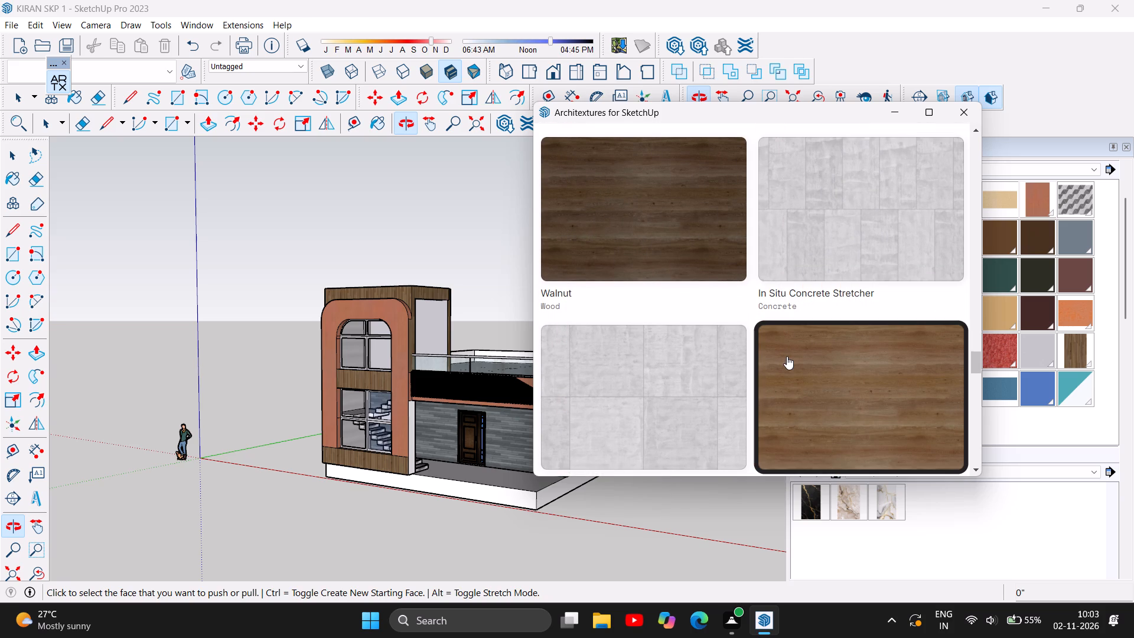
pyautogui.scroll(-1, 773, 362)
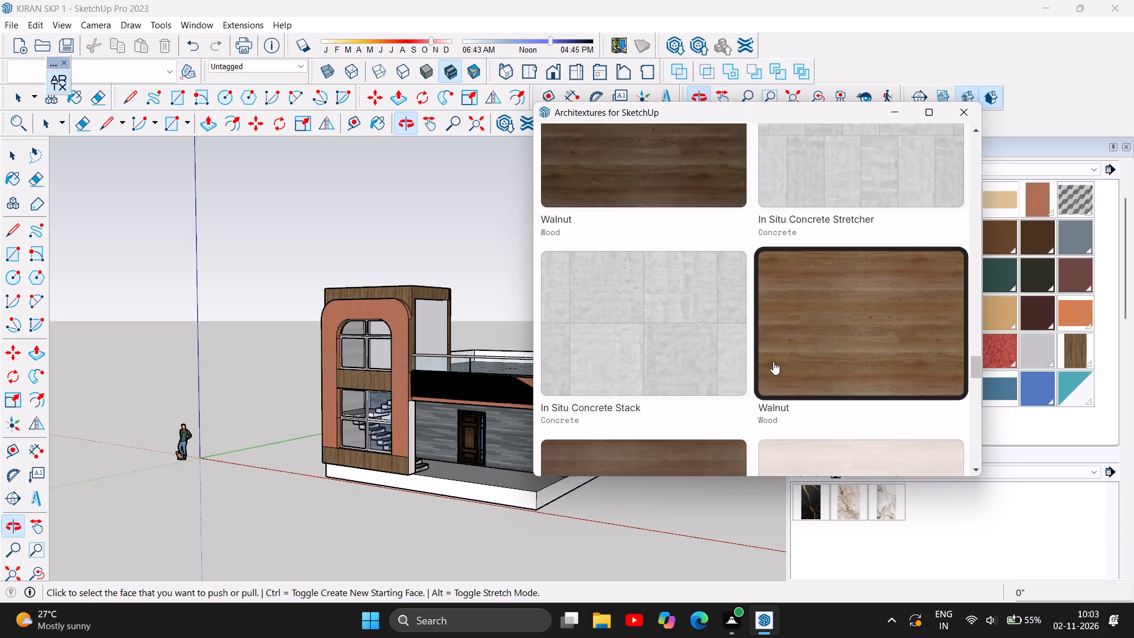
pyautogui.scroll(-3, 773, 362)
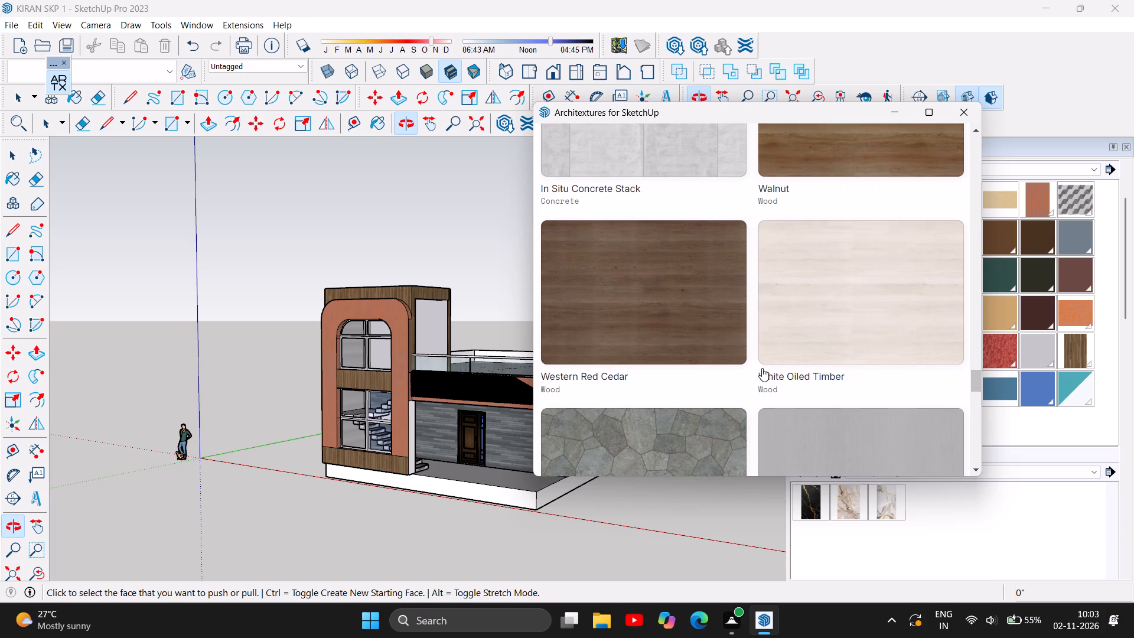
pyautogui.scroll(-7, 761, 369)
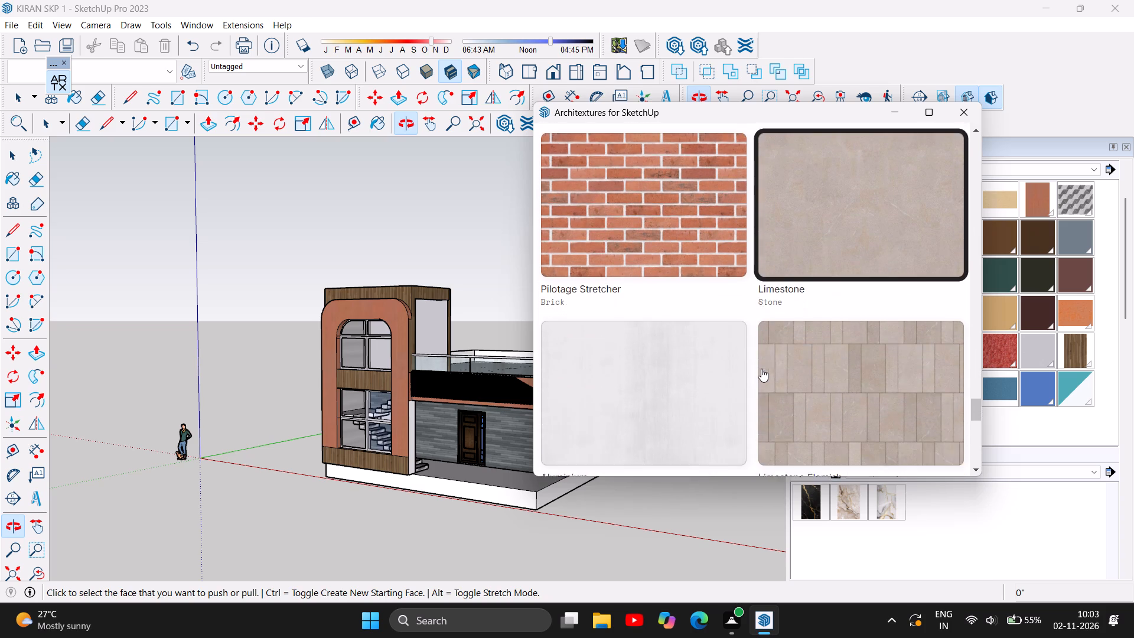
pyautogui.scroll(-3, 761, 369)
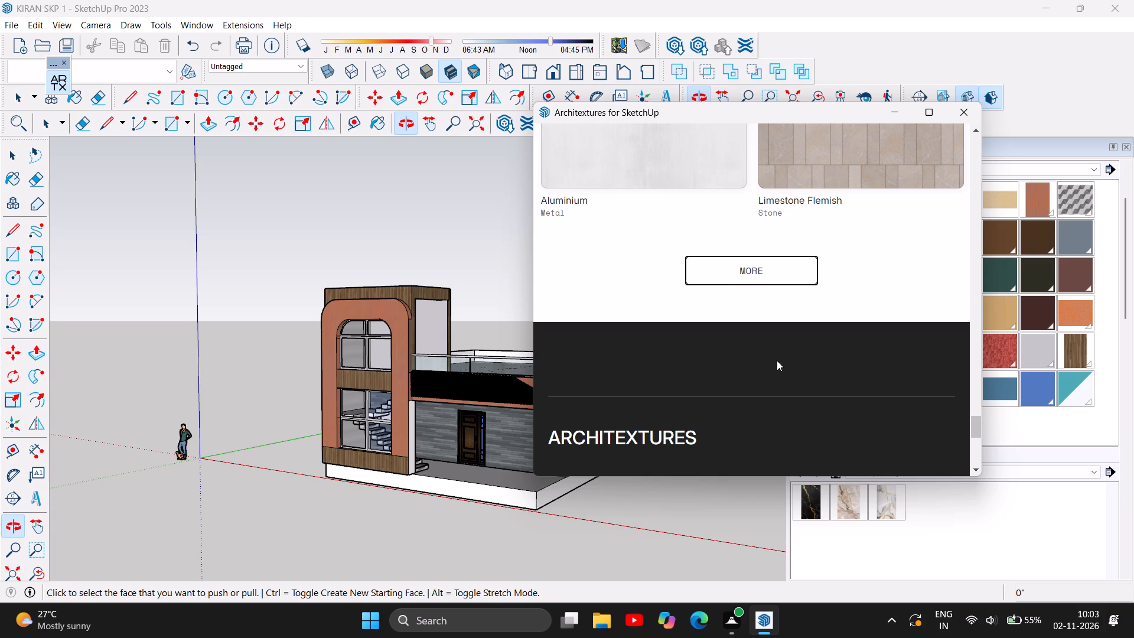
pyautogui.scroll(-1, 777, 360)
pyautogui.scroll(2, 817, 268)
# Load another batch of textures in the Architextures library and look through its concrete, terrazzo, grass, stone and wood finishes.
pyautogui.click(778, 334)
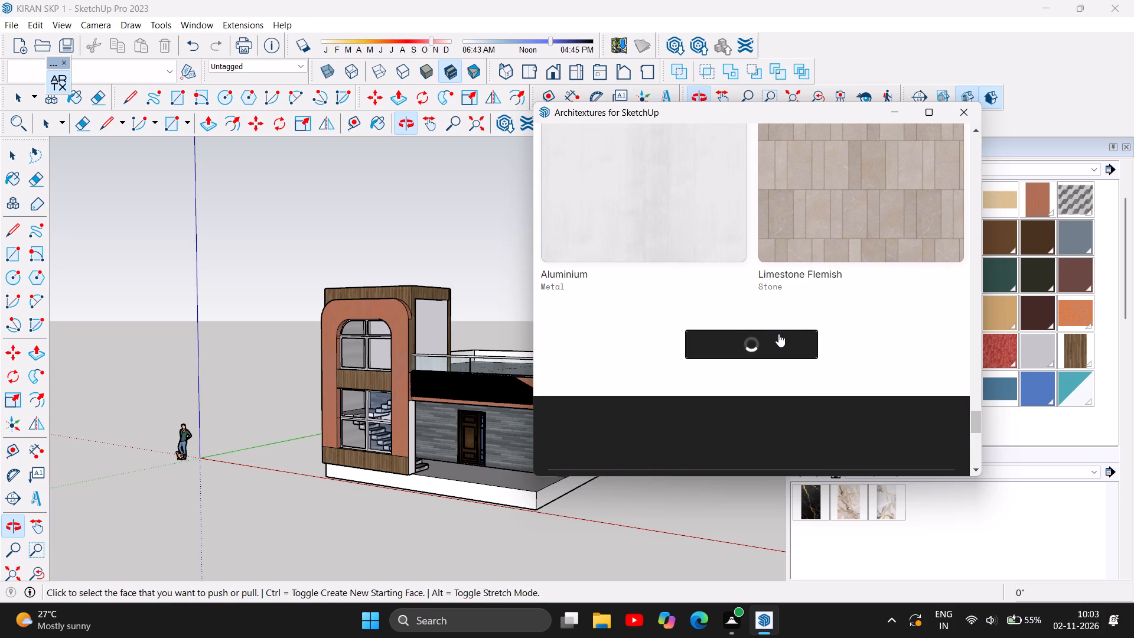
pyautogui.scroll(-1, 788, 329)
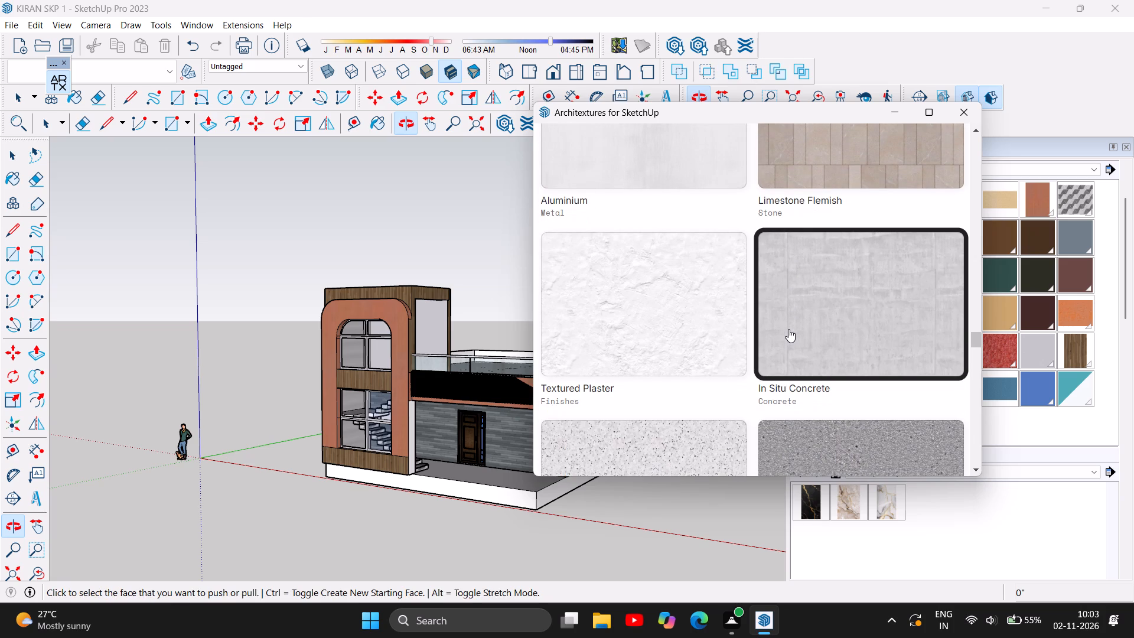
pyautogui.scroll(-3, 788, 330)
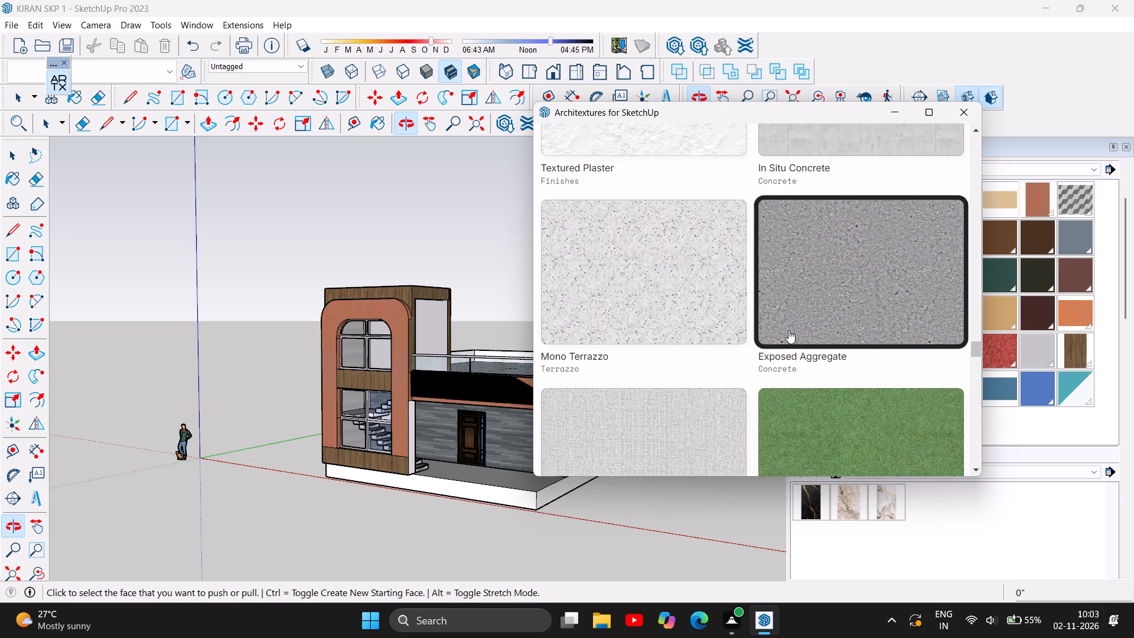
pyautogui.scroll(-3, 788, 330)
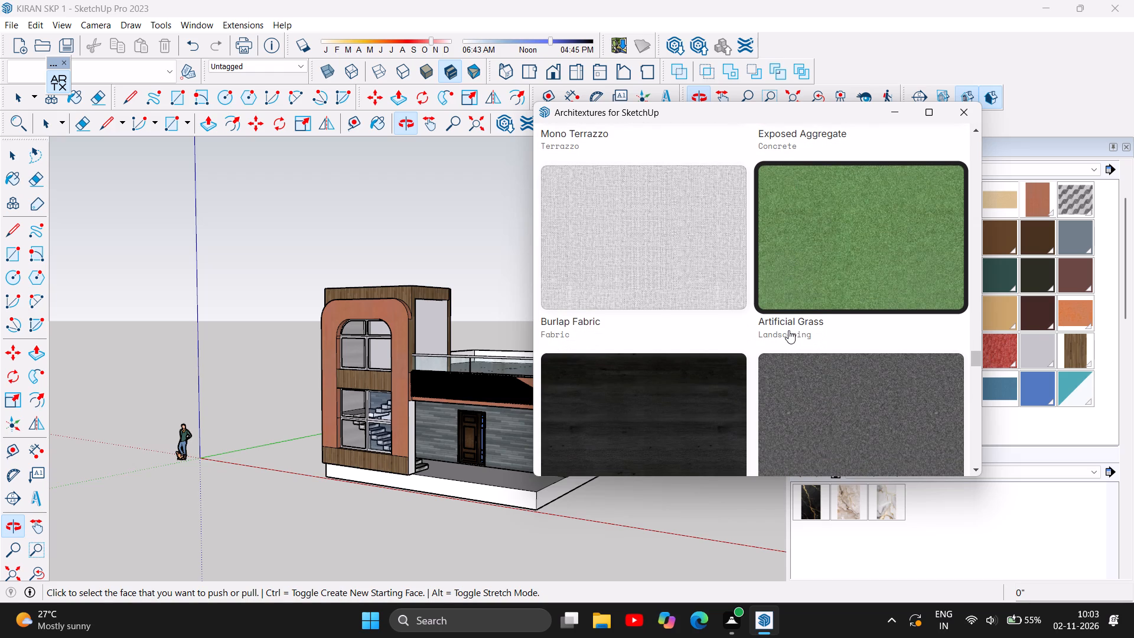
pyautogui.scroll(-3, 788, 330)
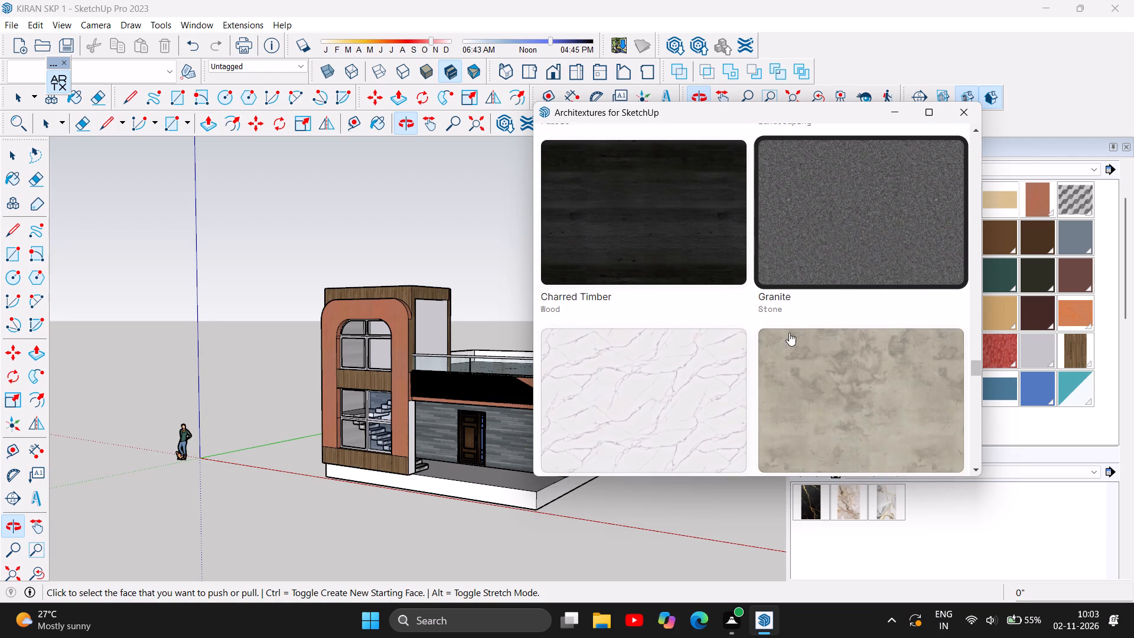
pyautogui.scroll(-2, 789, 333)
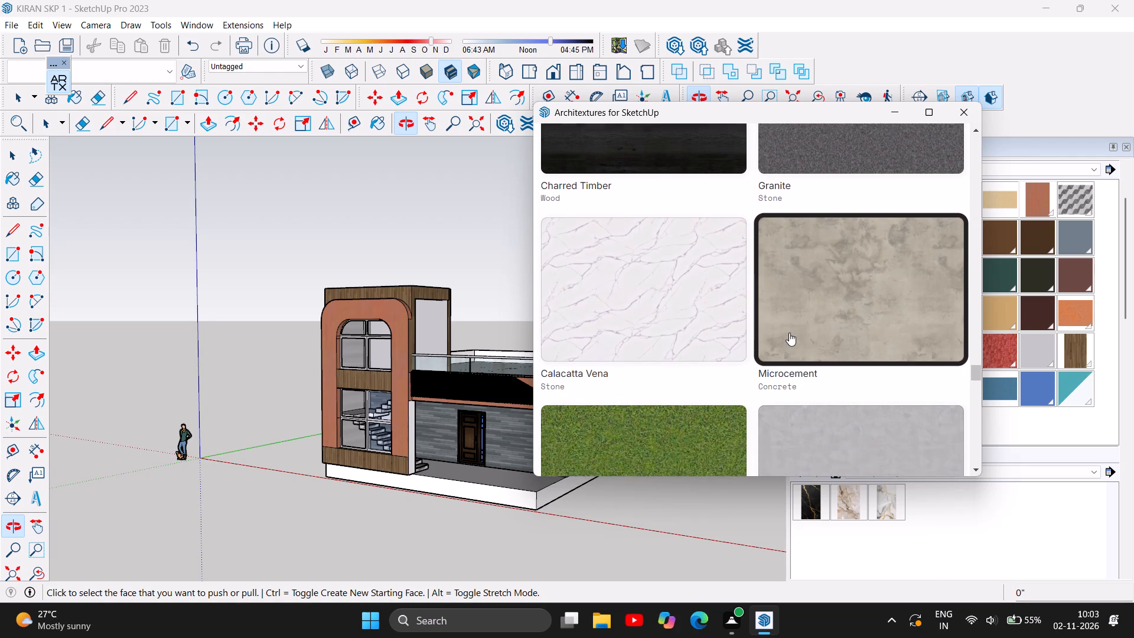
pyautogui.scroll(-5, 789, 333)
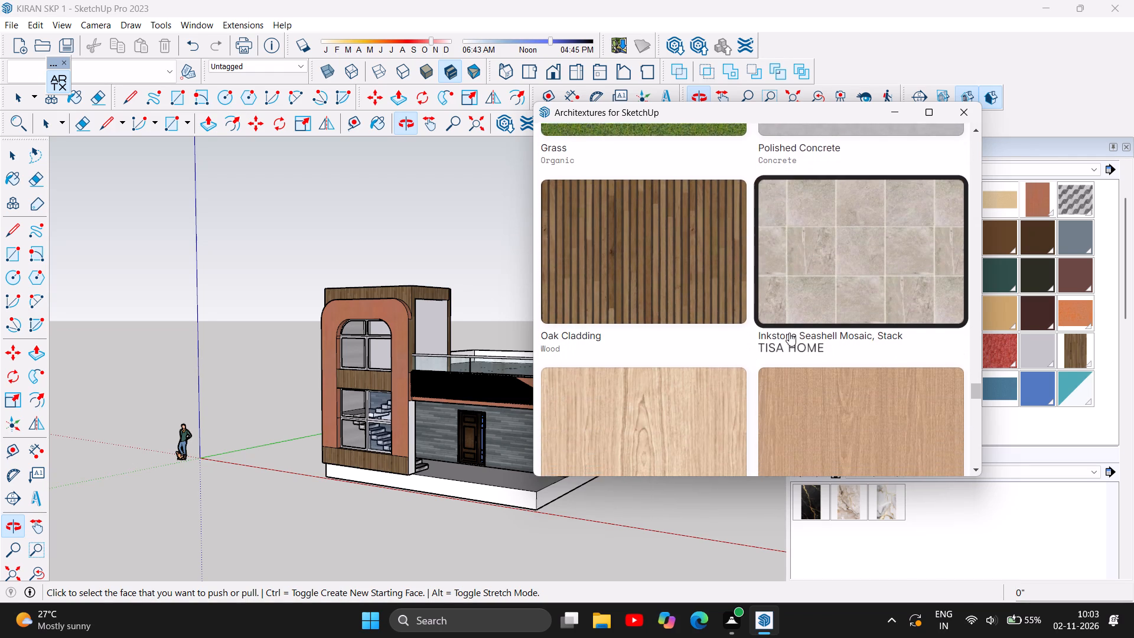
pyautogui.scroll(-5, 789, 333)
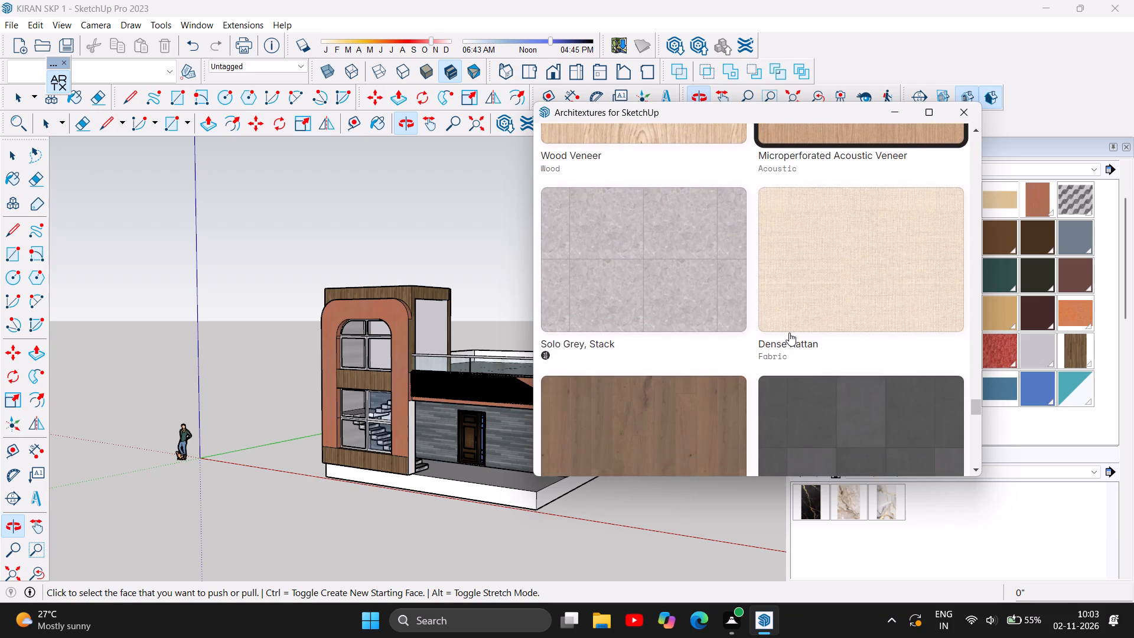
pyautogui.scroll(-4, 789, 333)
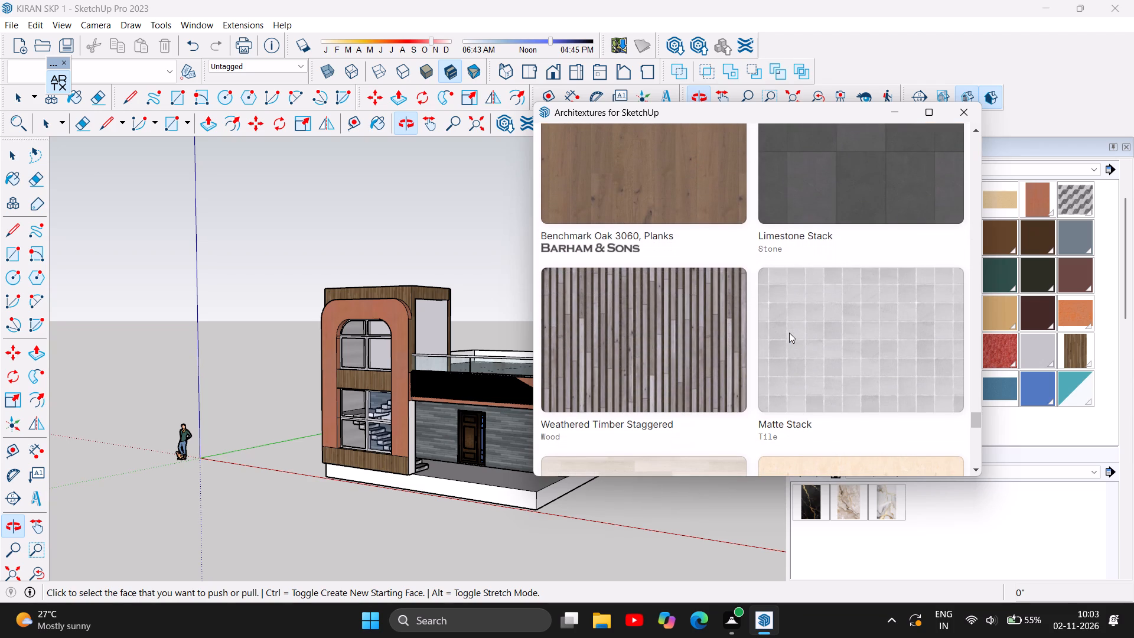
pyautogui.scroll(-4, 789, 333)
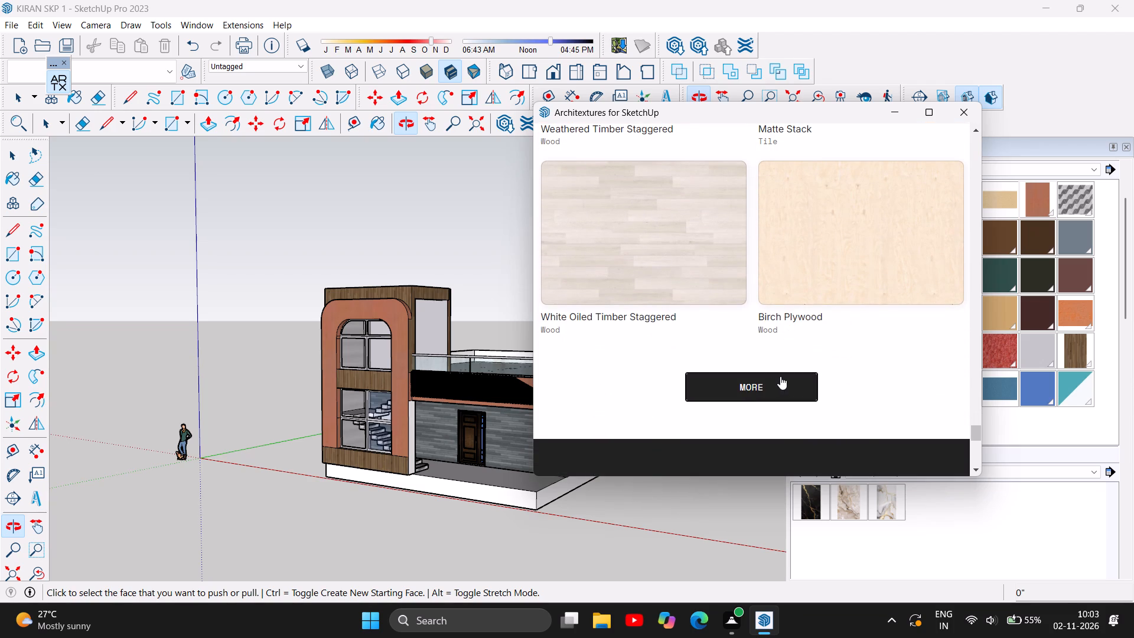
# Load the following batch of Architextures textures and examine its stone, paving, brick, metal, marble and stucco finishes.
pyautogui.click(780, 376)
pyautogui.scroll(-1, 782, 374)
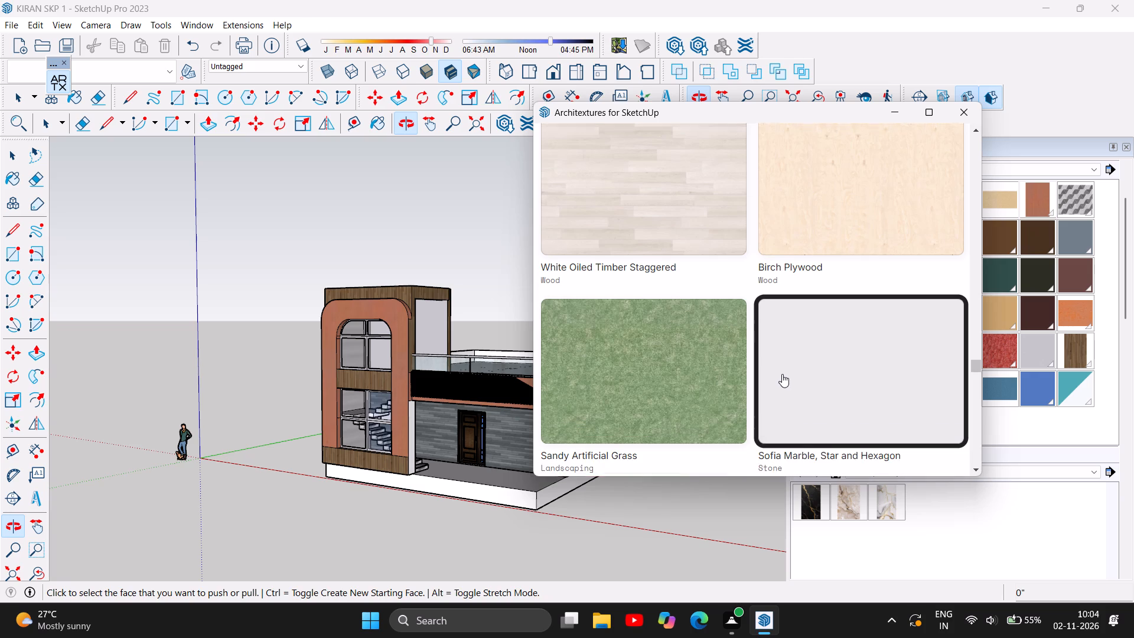
pyautogui.scroll(-2, 782, 374)
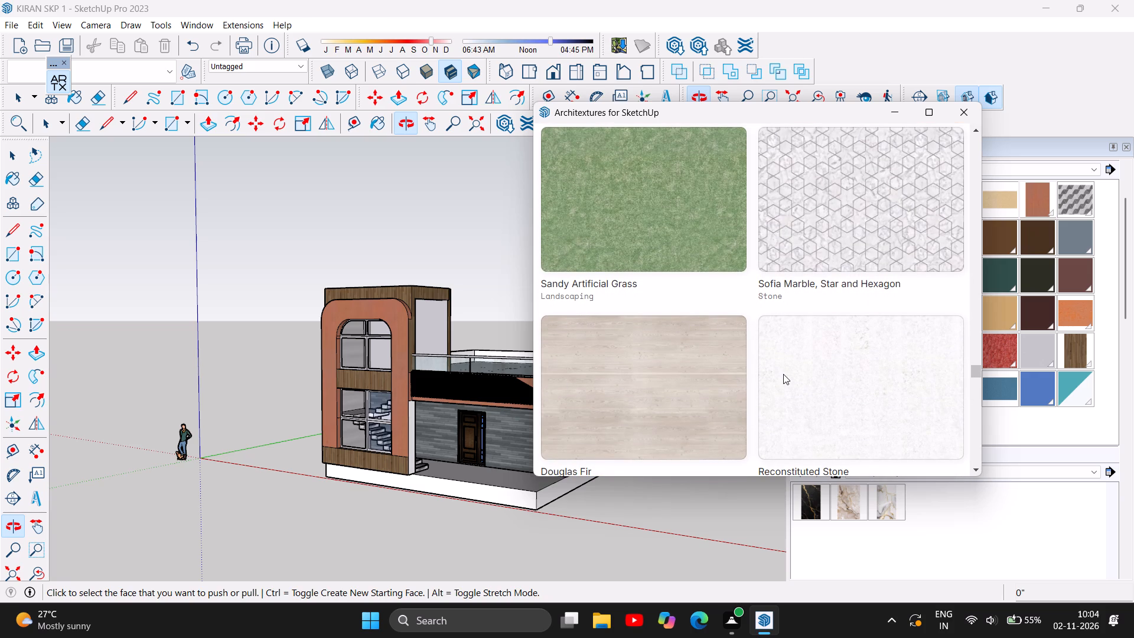
pyautogui.scroll(-4, 783, 374)
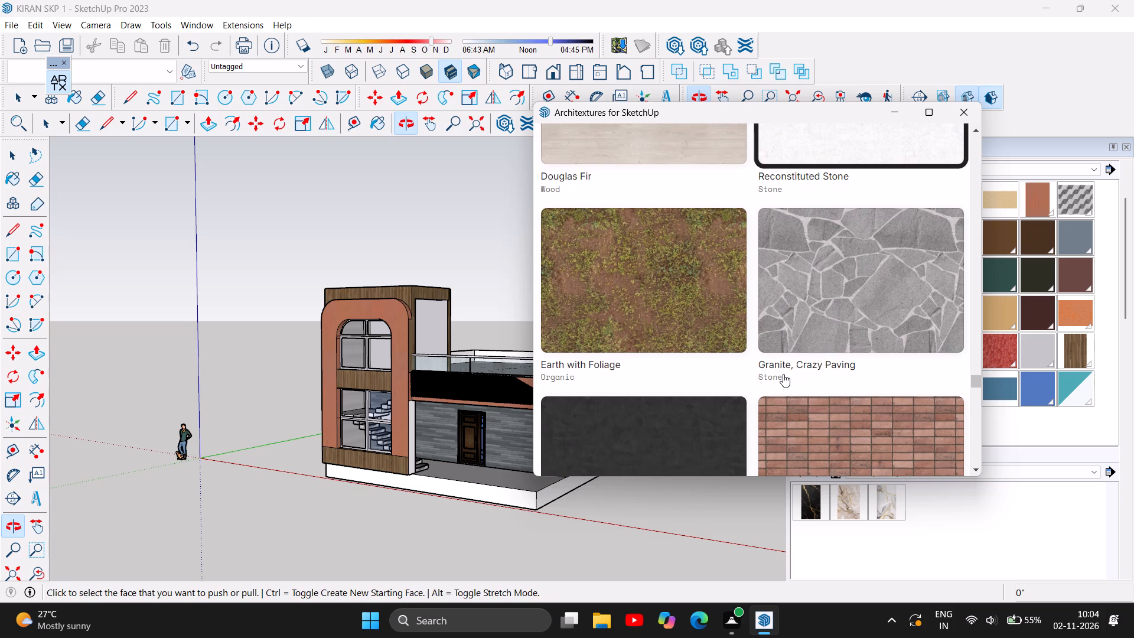
pyautogui.scroll(-2, 783, 374)
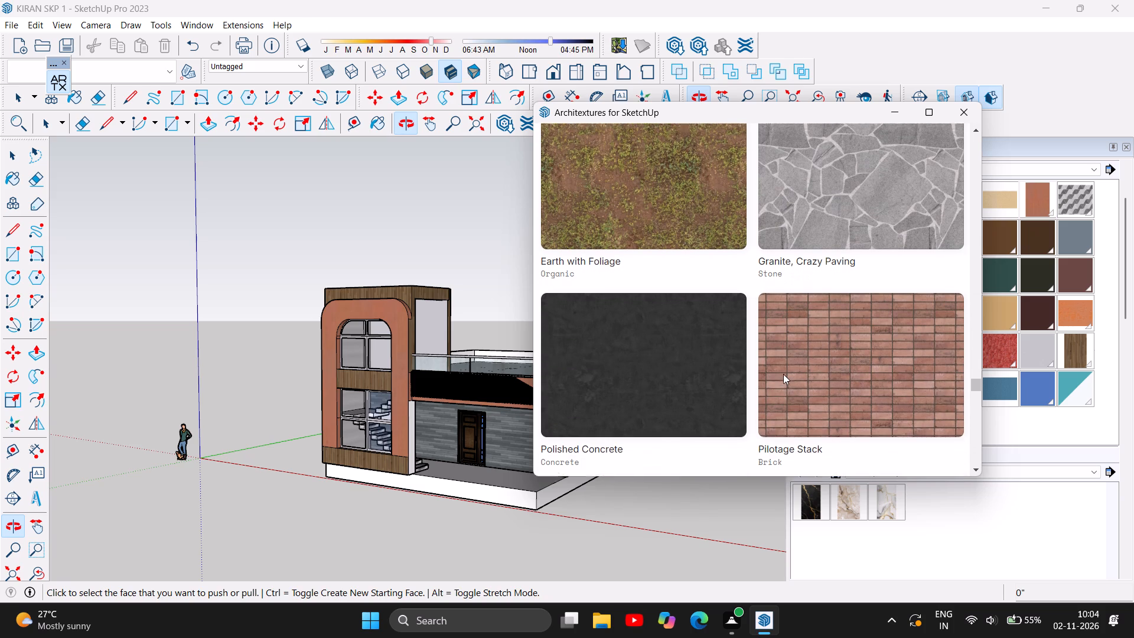
pyautogui.scroll(-2, 783, 374)
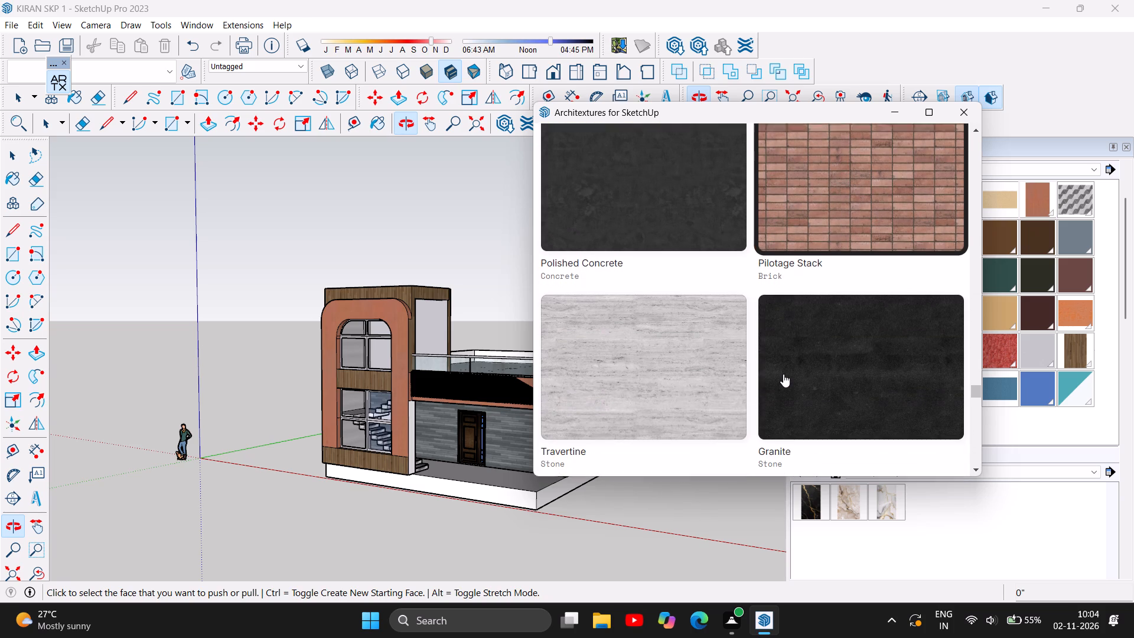
pyautogui.scroll(-3, 783, 374)
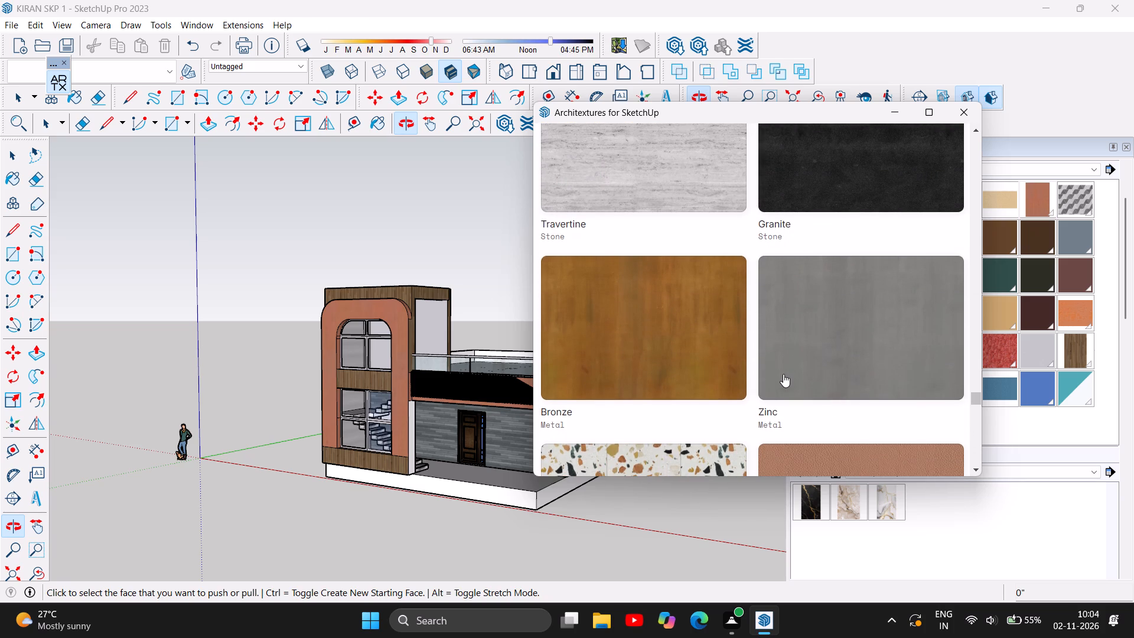
pyautogui.scroll(-4, 783, 374)
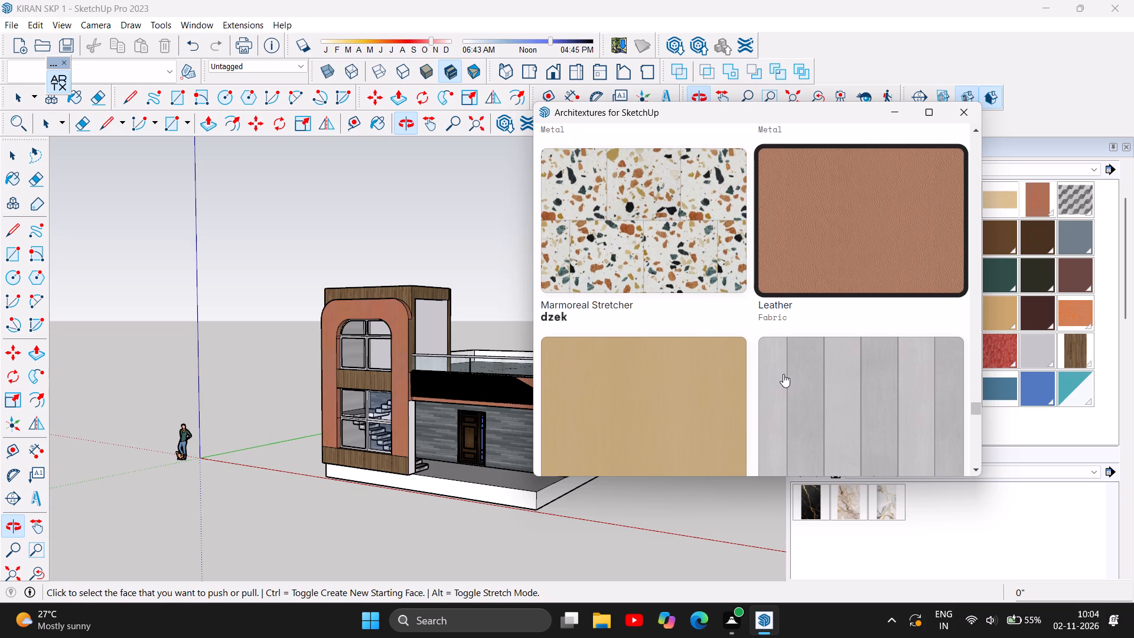
pyautogui.scroll(-3, 783, 374)
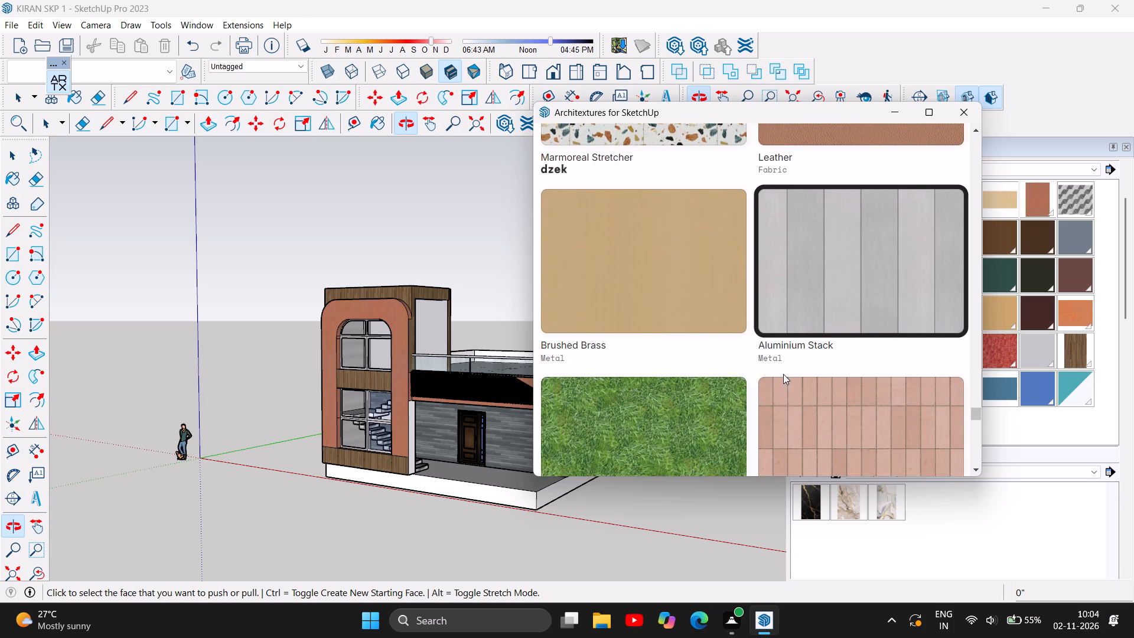
pyautogui.scroll(-4, 783, 374)
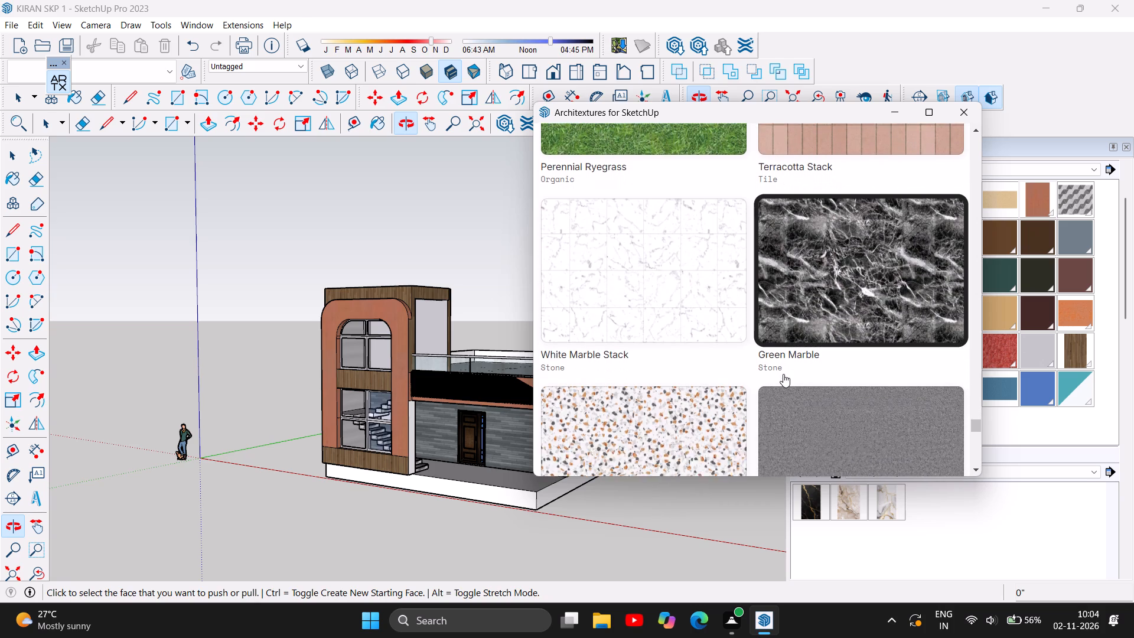
pyautogui.scroll(-4, 783, 374)
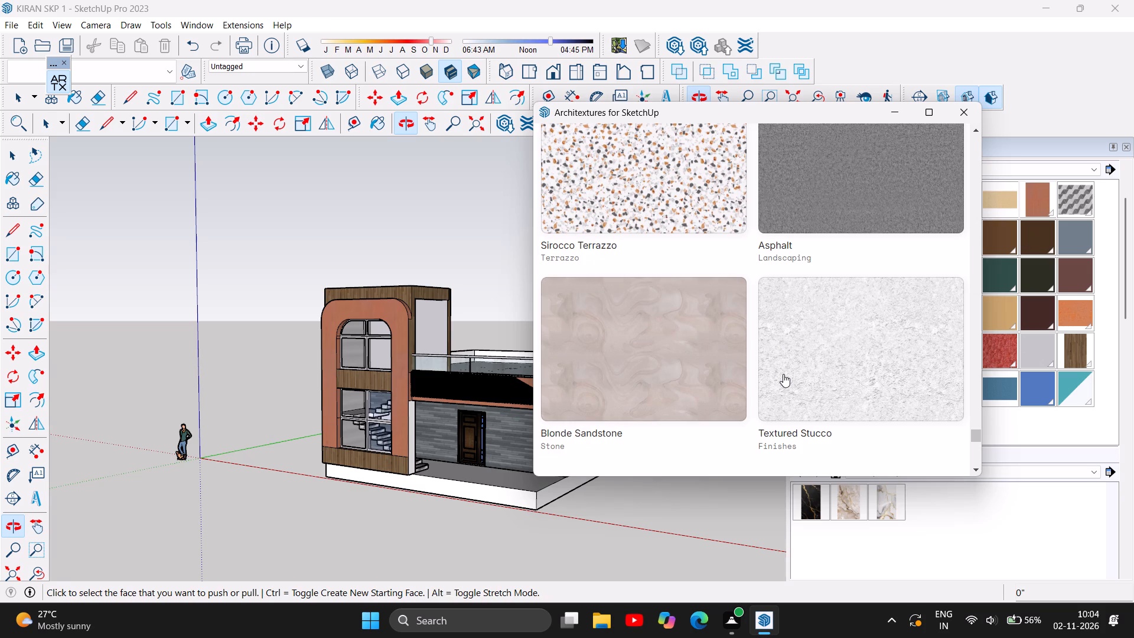
pyautogui.scroll(-2, 783, 374)
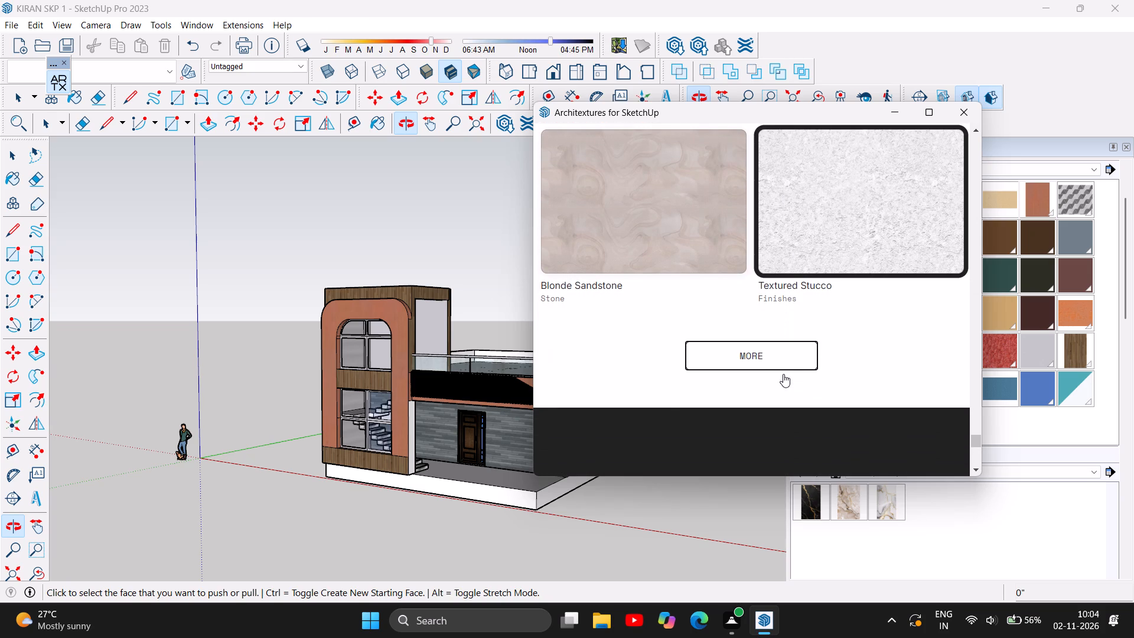
# Load a further batch of Architextures textures and look through its tile, rubble, fabric, brick, timber and plaster finishes.
pyautogui.click(768, 350)
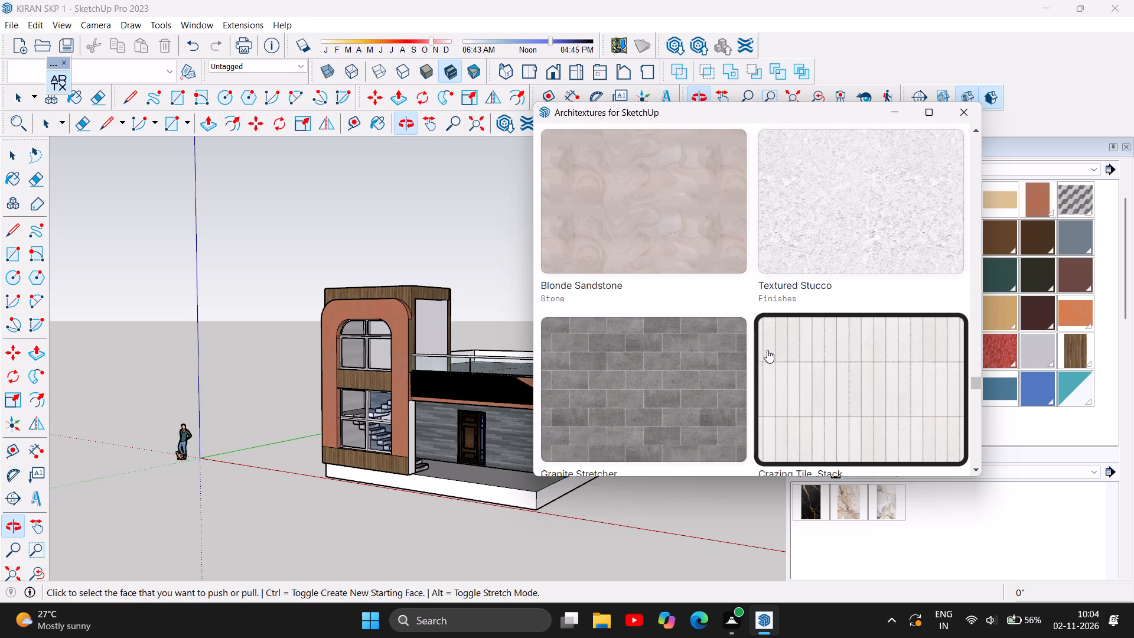
pyautogui.scroll(-1, 800, 241)
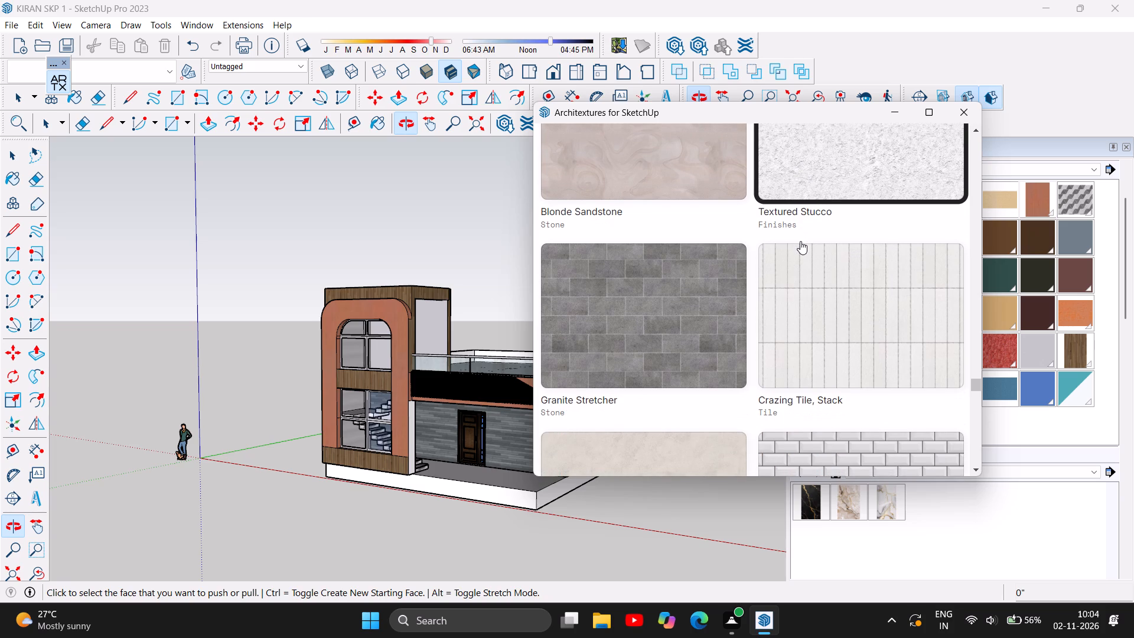
pyautogui.scroll(-5, 800, 241)
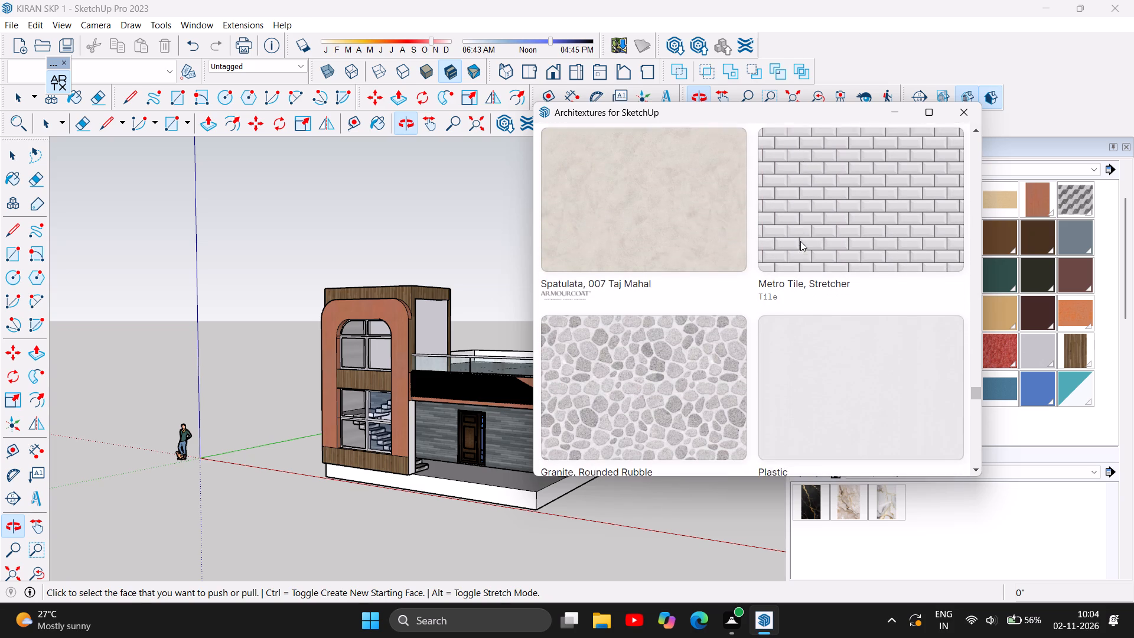
pyautogui.scroll(-2, 800, 241)
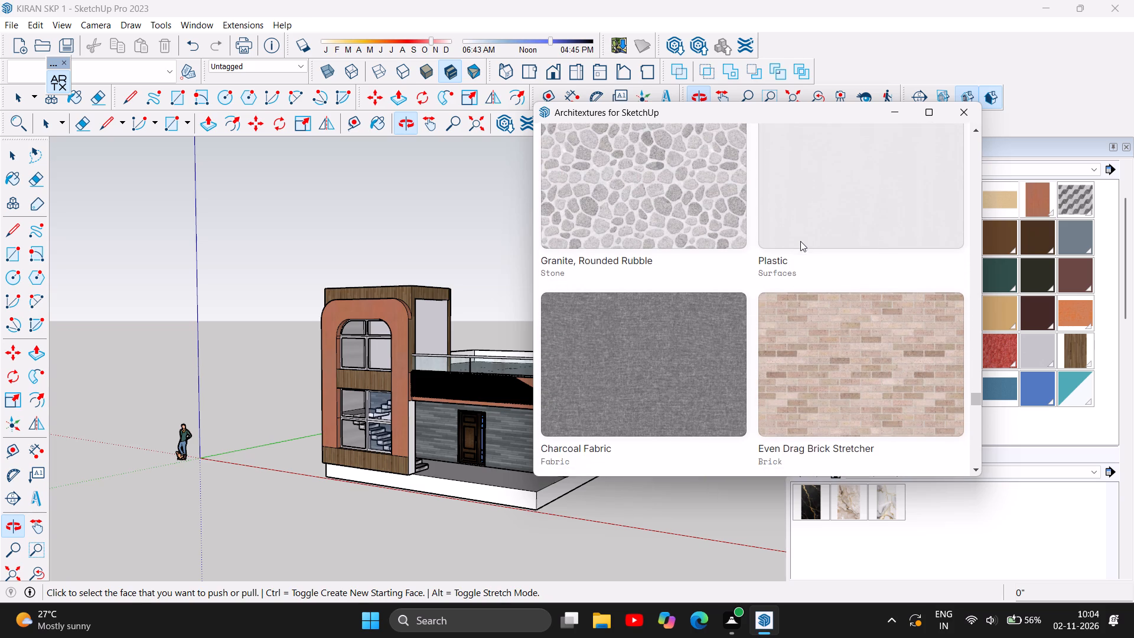
pyautogui.scroll(-3, 800, 241)
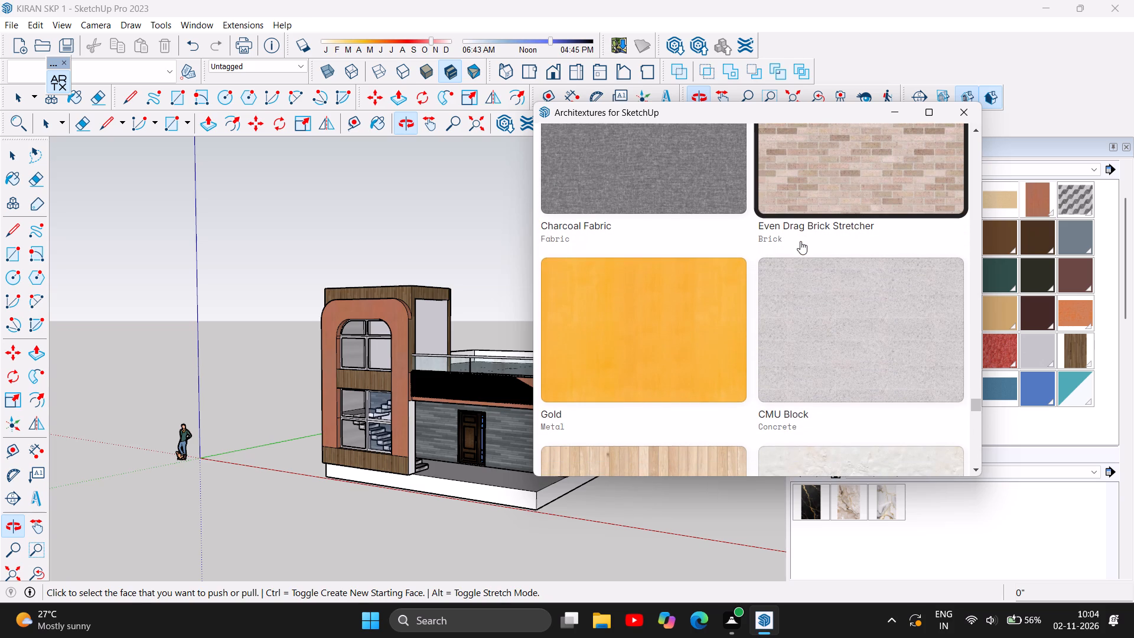
pyautogui.scroll(-4, 800, 241)
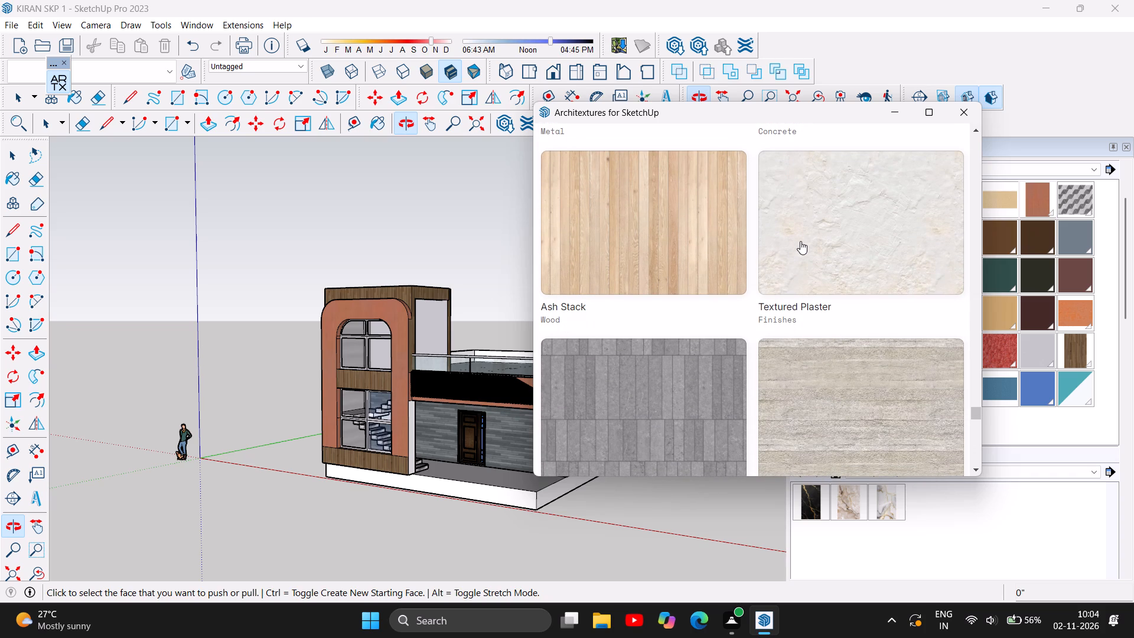
pyautogui.scroll(-1, 800, 241)
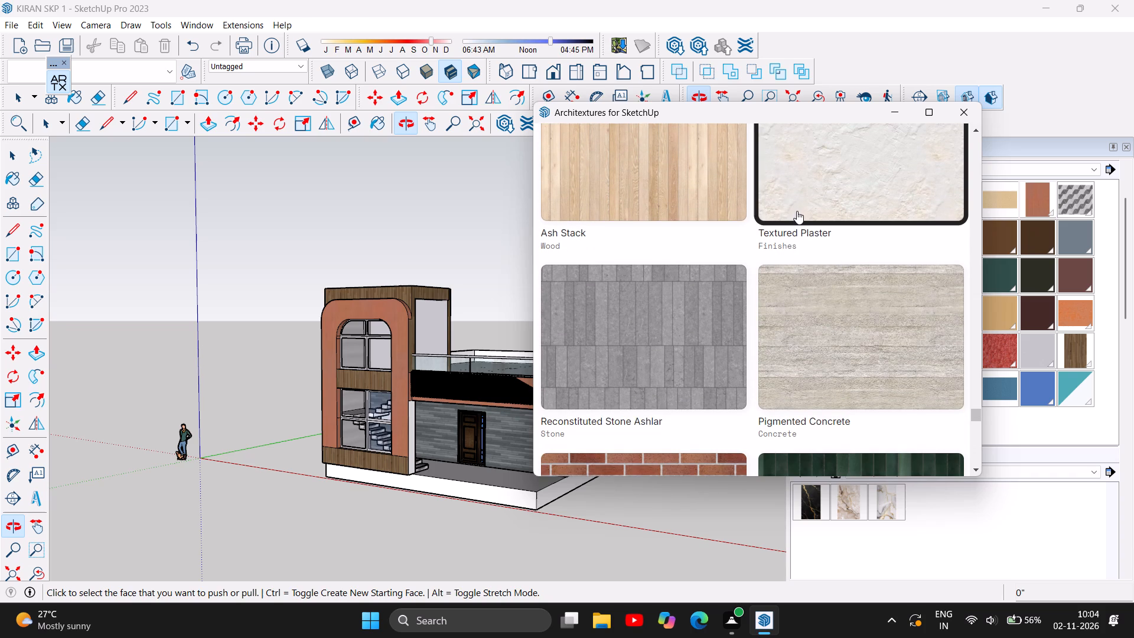
# Open the creamy white Textured Plaster finish, review its description and related textures, and return to the texture library.
pyautogui.click(797, 210)
pyautogui.scroll(-4, 762, 351)
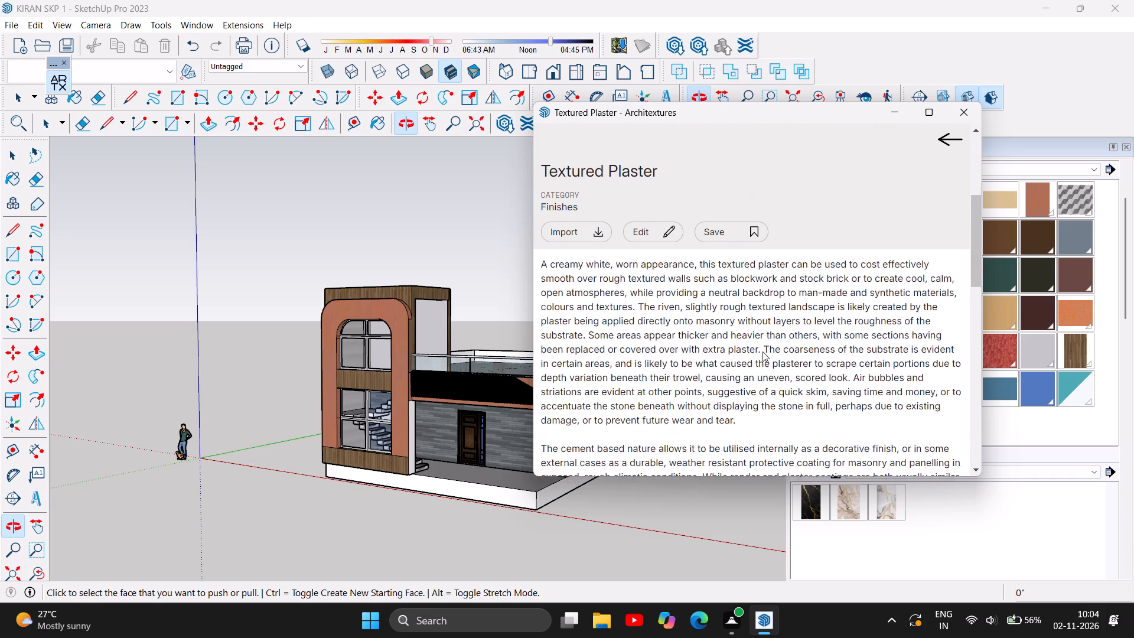
pyautogui.scroll(-6, 762, 351)
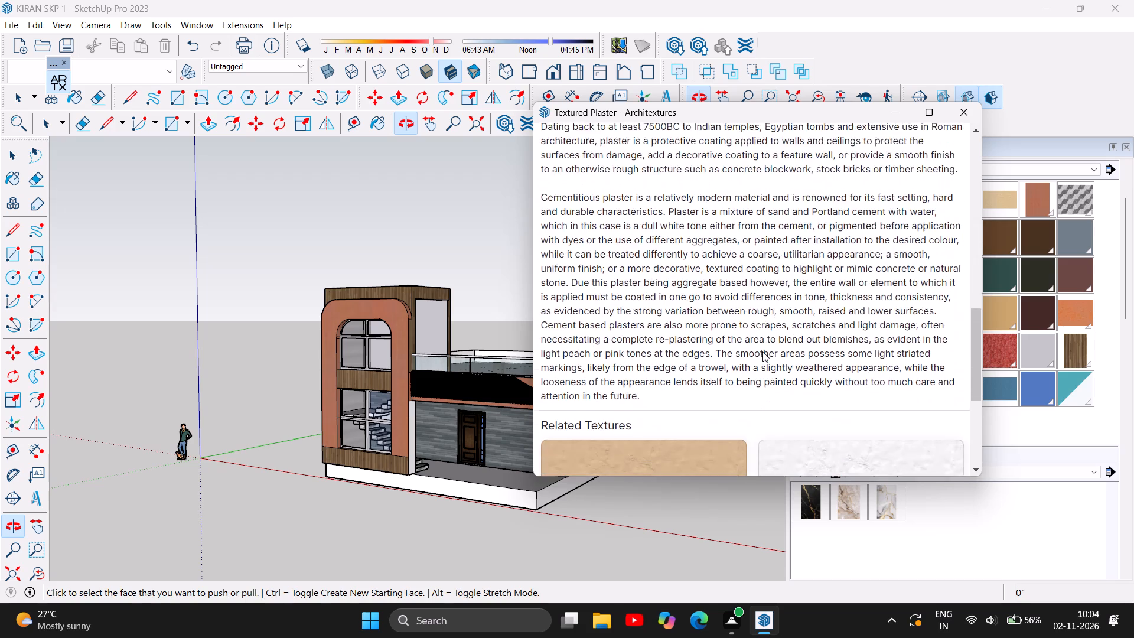
pyautogui.scroll(-8, 762, 351)
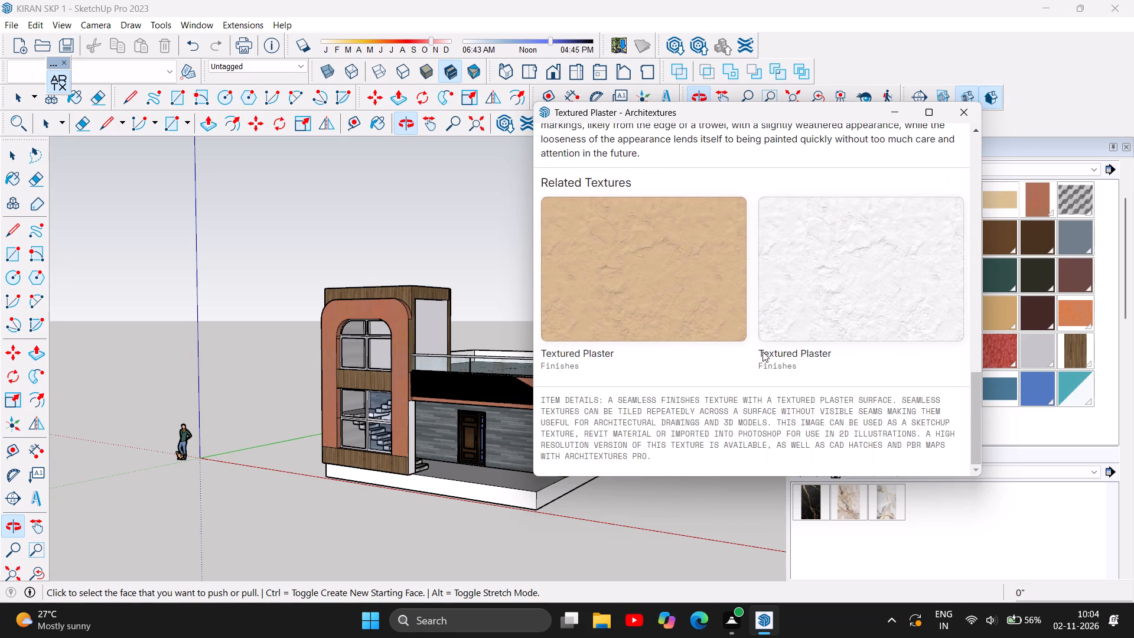
pyautogui.scroll(3, 762, 351)
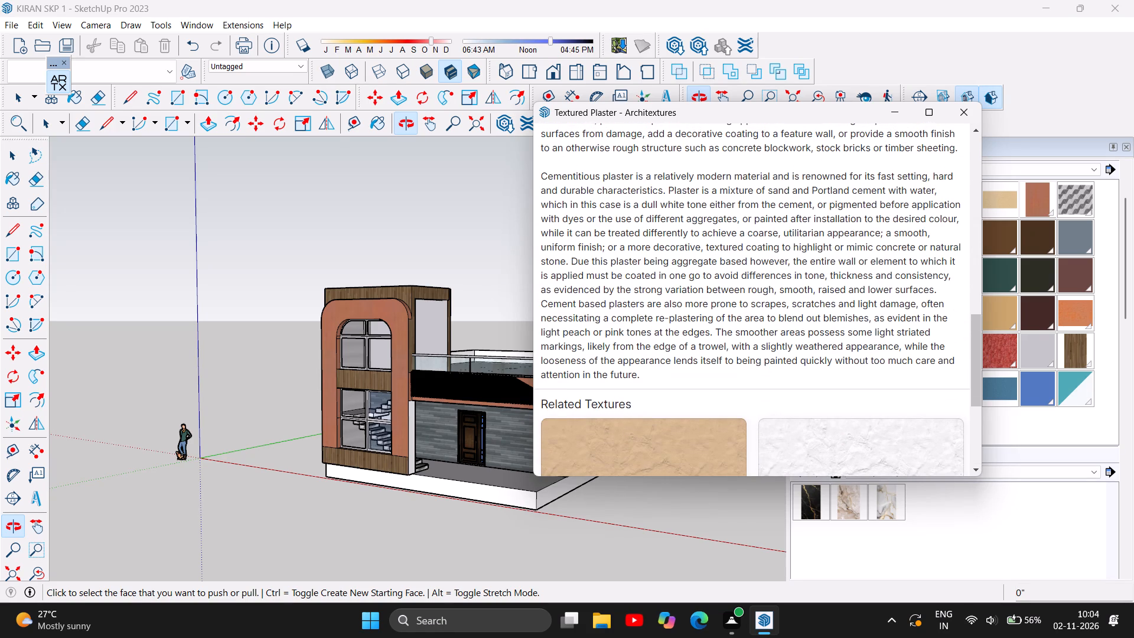
pyautogui.moveTo(980, 340); pyautogui.dragTo(993, 243)
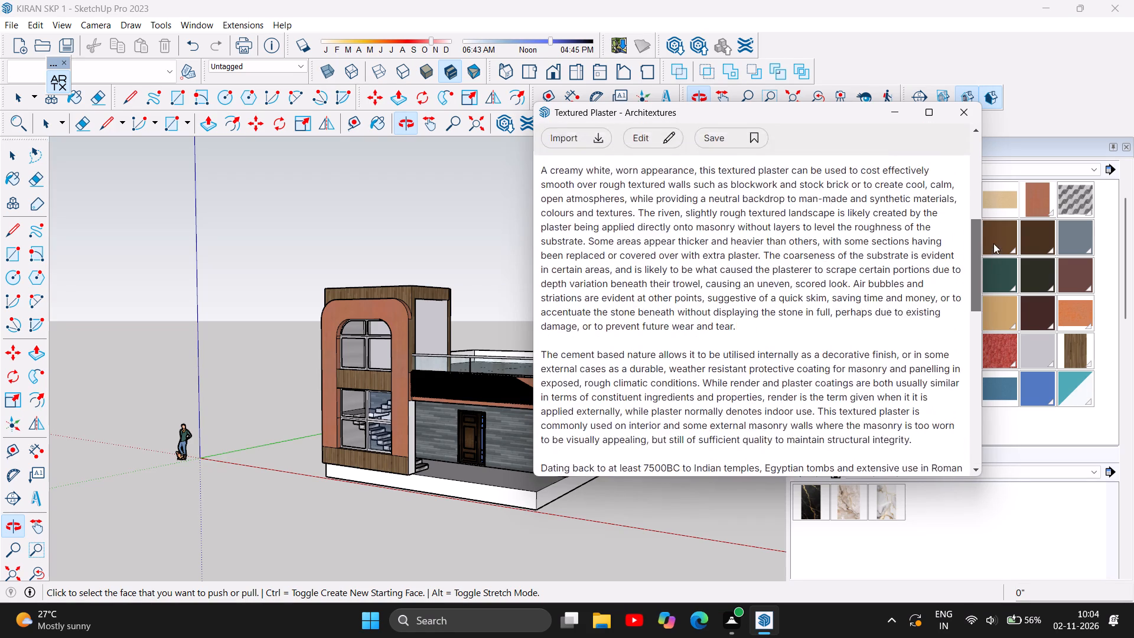
pyautogui.moveTo(993, 243); pyautogui.dragTo(1002, 180)
pyautogui.moveTo(946, 286); pyautogui.dragTo(944, 291)
pyautogui.click(946, 297)
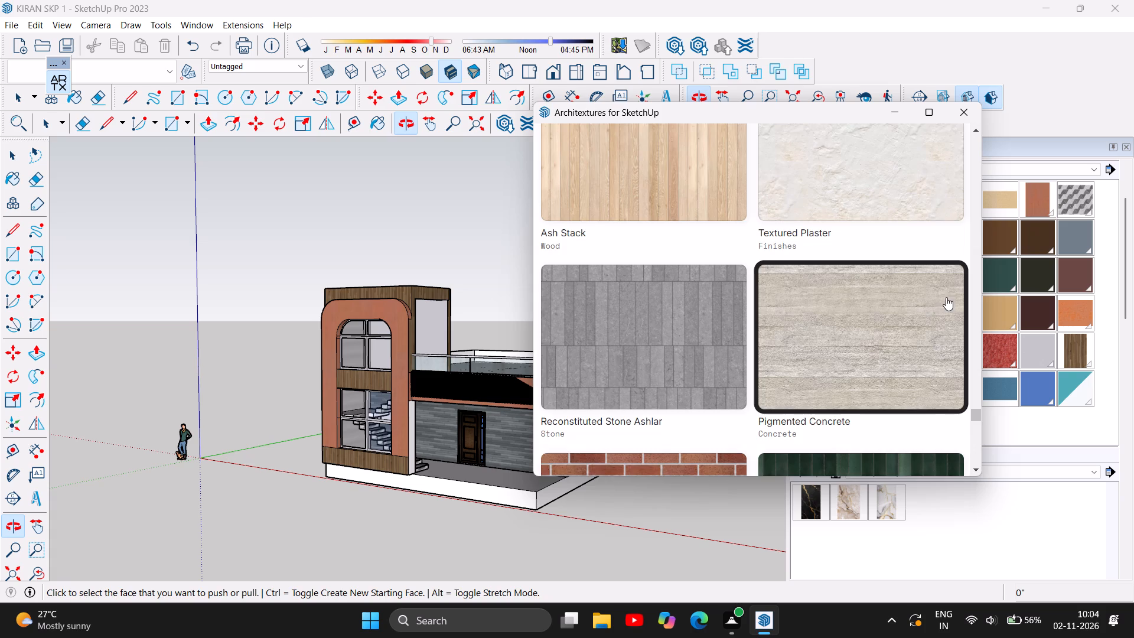
# Look through the remaining brick, glazed tile, soil, timber, wool, grass and polycarbonate textures in the current Architextures batch.
pyautogui.scroll(-6, 781, 332)
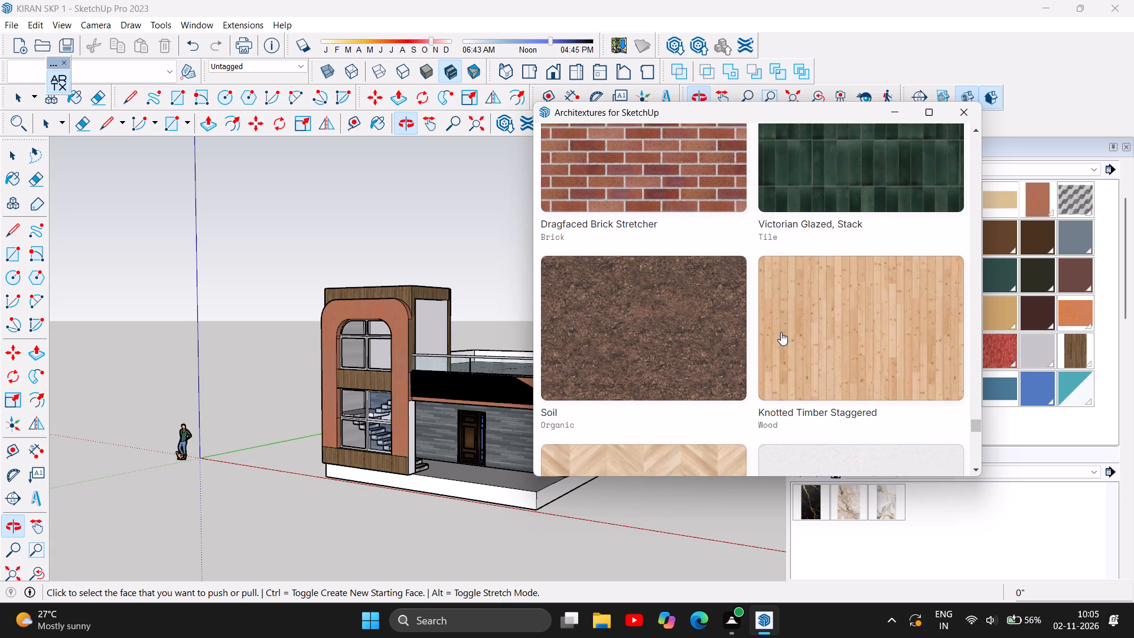
pyautogui.scroll(-3, 781, 332)
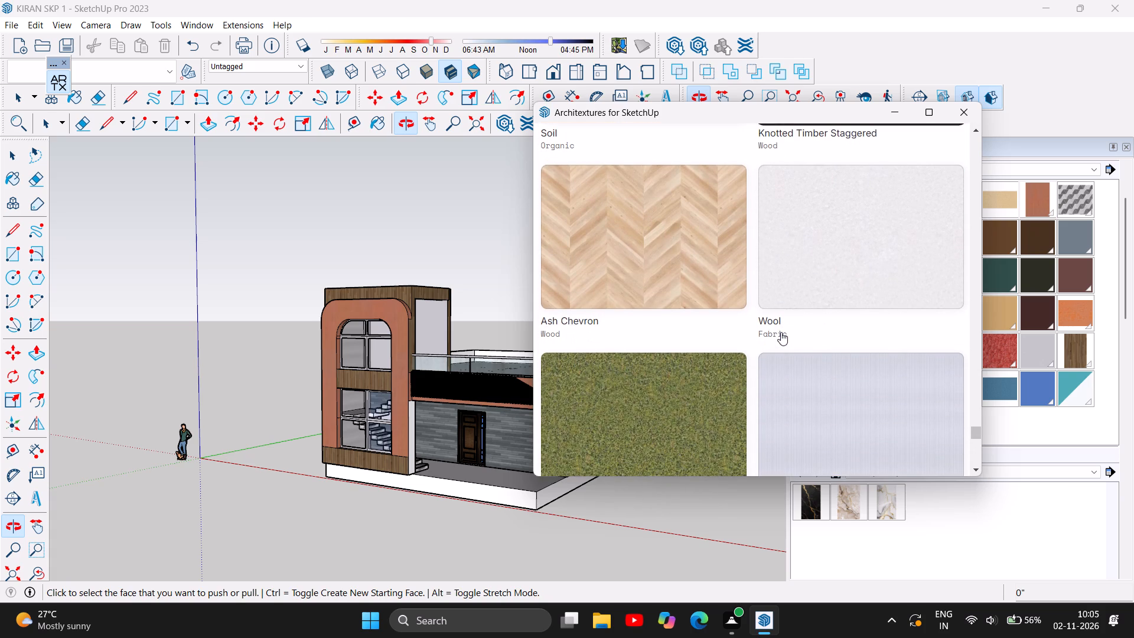
pyautogui.scroll(-5, 781, 332)
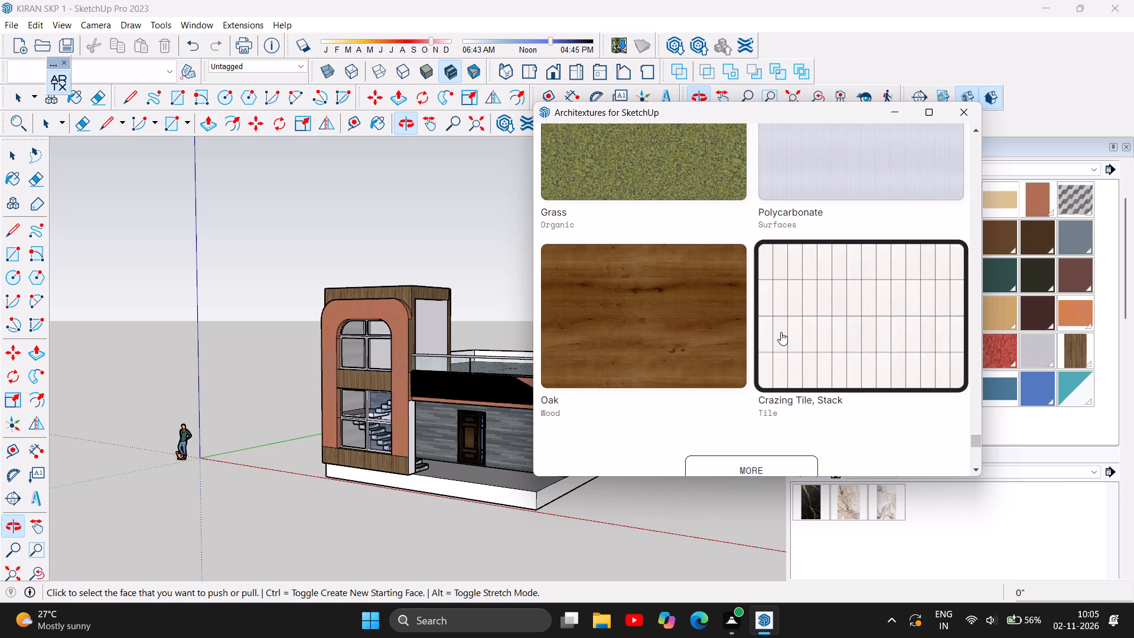
# Load the next batch of Architextures textures and examine its wallpaper, slate, hammered concrete, timber, embossed plaster and stucco finishes.
pyautogui.scroll(-1, 781, 332)
pyautogui.click(781, 332)
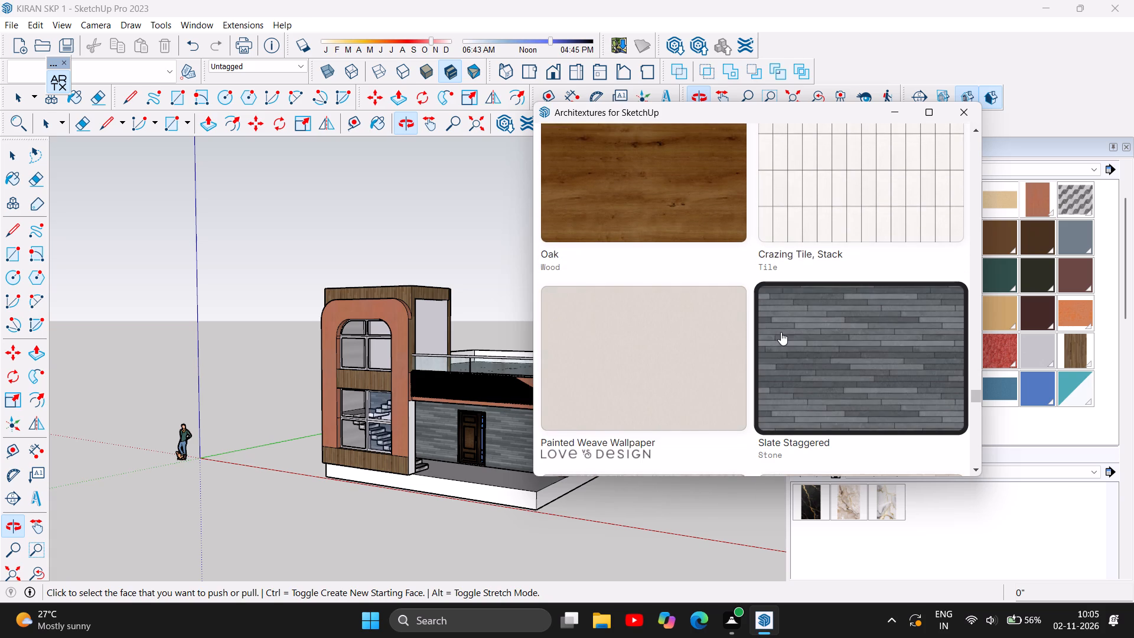
pyautogui.scroll(-2, 781, 332)
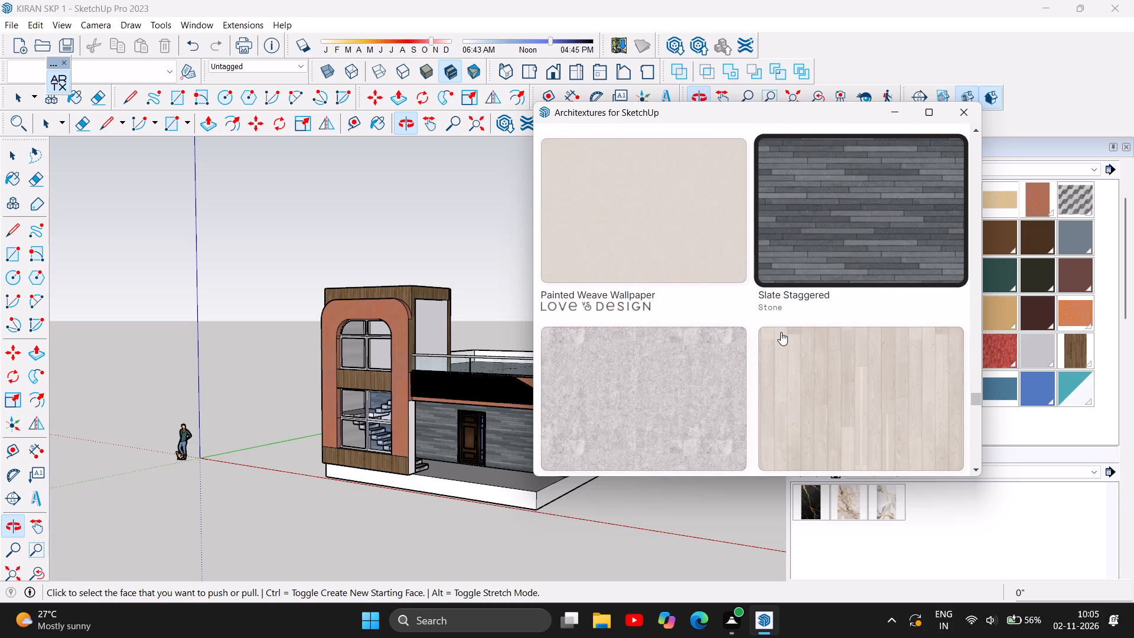
pyautogui.scroll(-1, 781, 332)
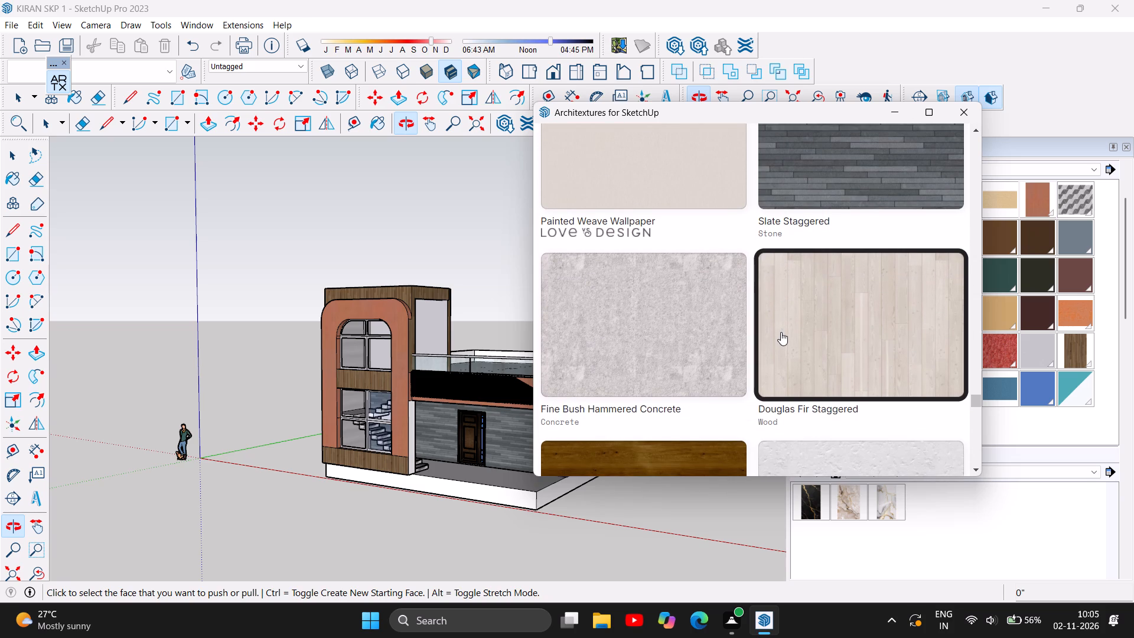
pyautogui.scroll(-4, 781, 332)
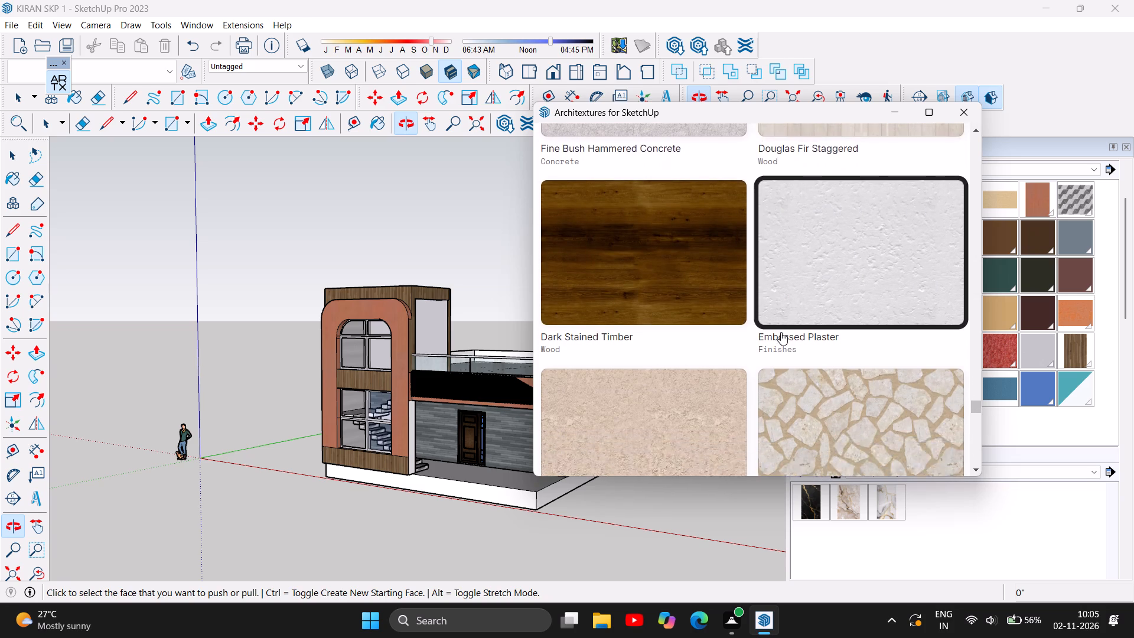
pyautogui.scroll(-1, 781, 332)
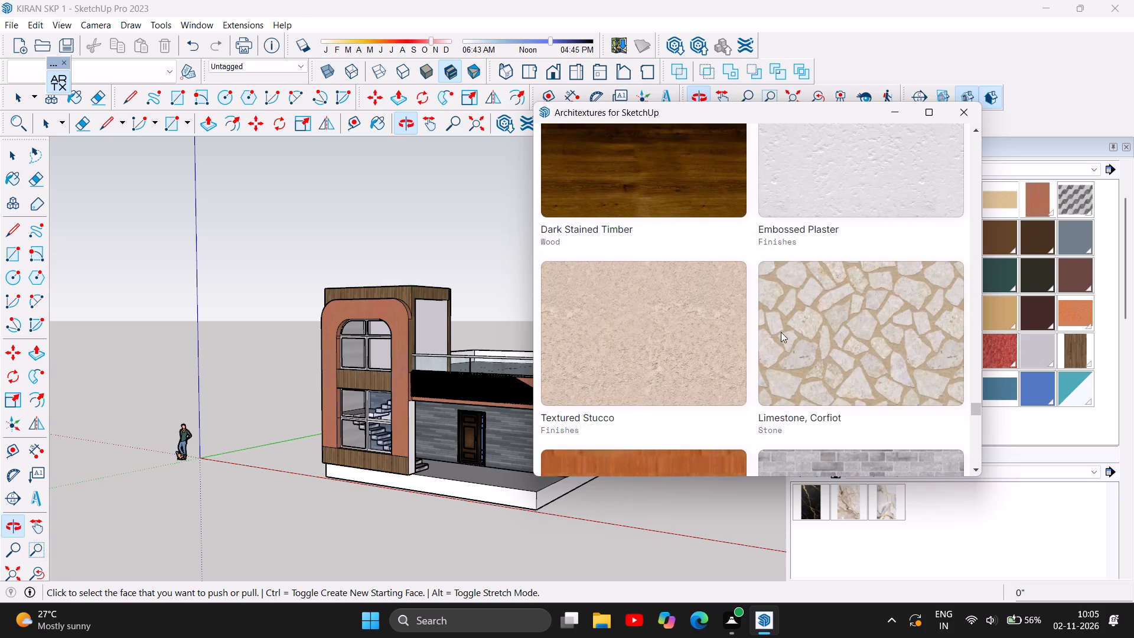
# Look through the rest of this texture batch, covering Corten steel, grey brick, herringbone wood, limewash, porcelain tile, limestone and concrete finishes.
pyautogui.scroll(-5, 781, 332)
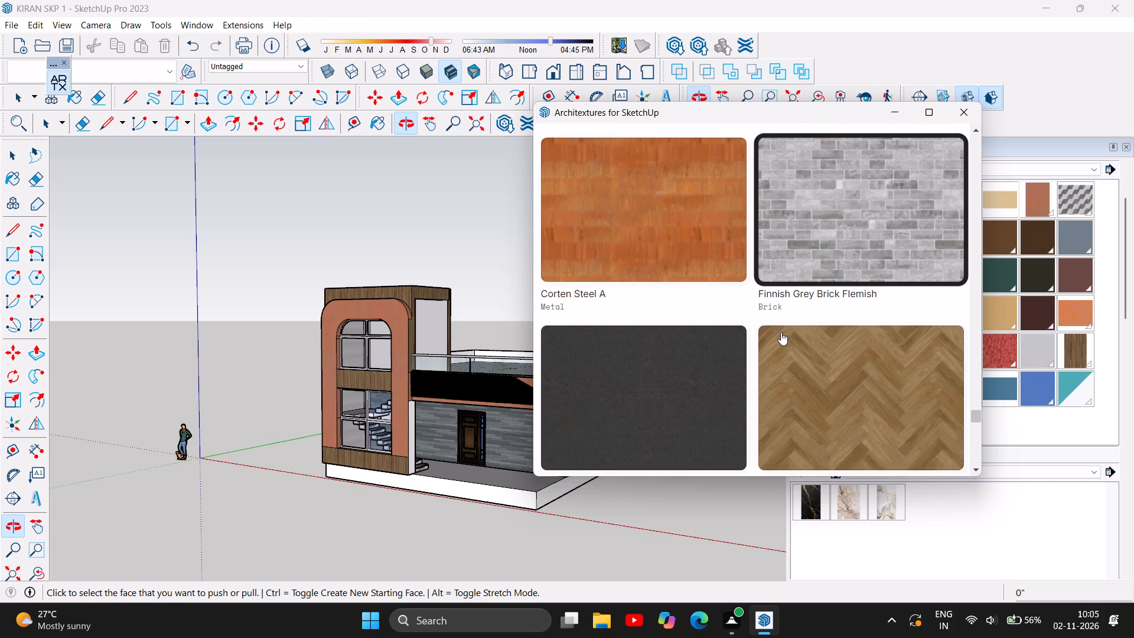
pyautogui.scroll(-3, 781, 332)
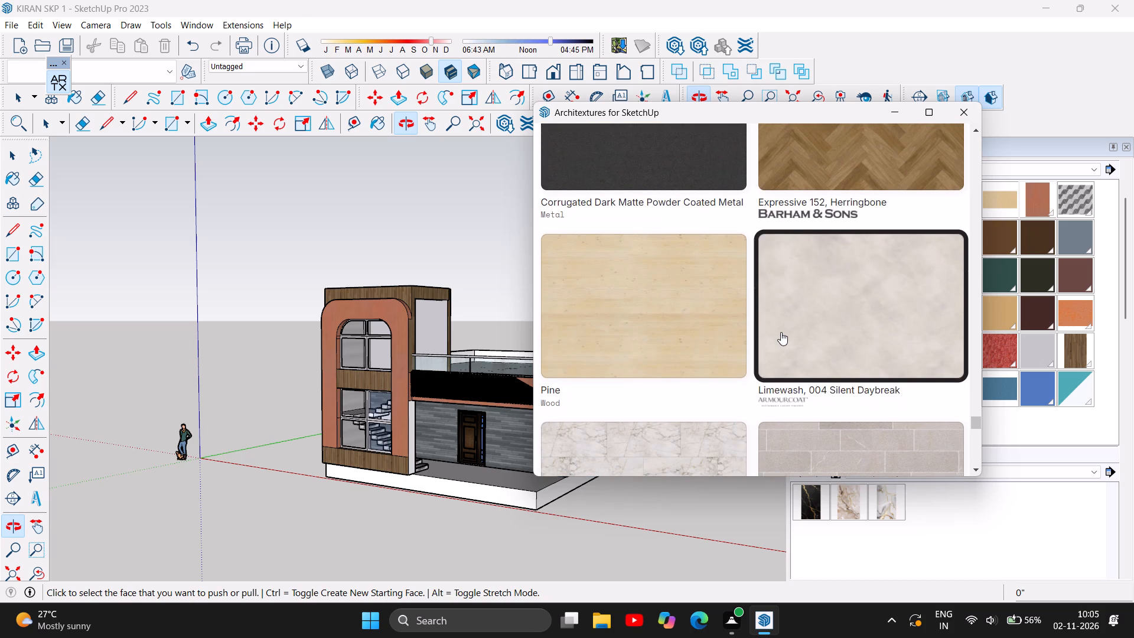
pyautogui.scroll(-3, 781, 332)
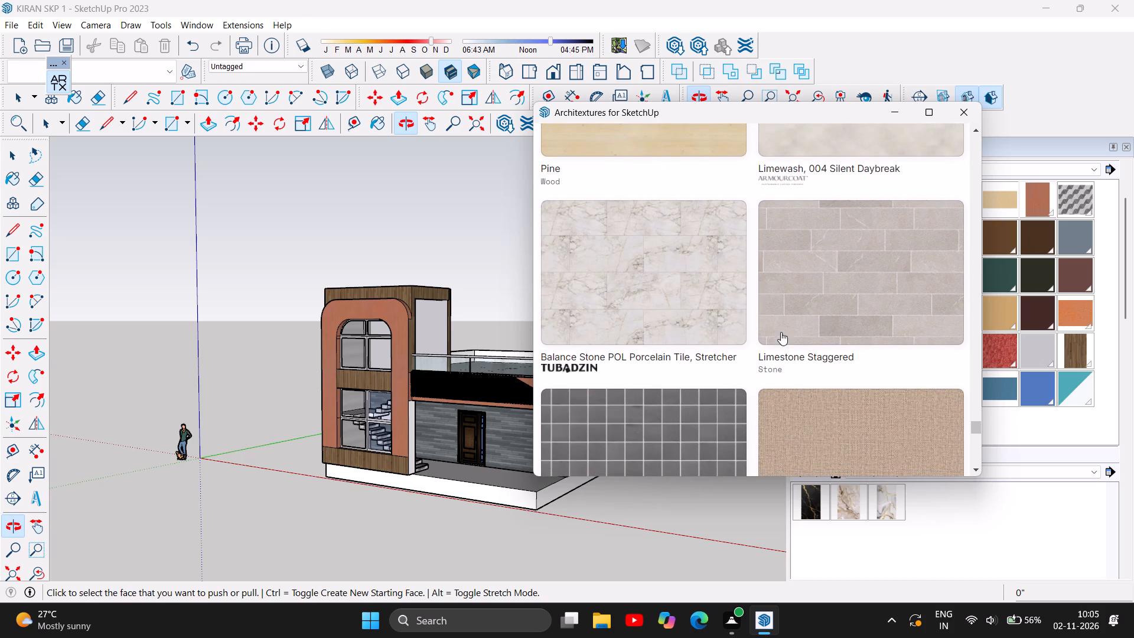
pyautogui.scroll(-5, 781, 332)
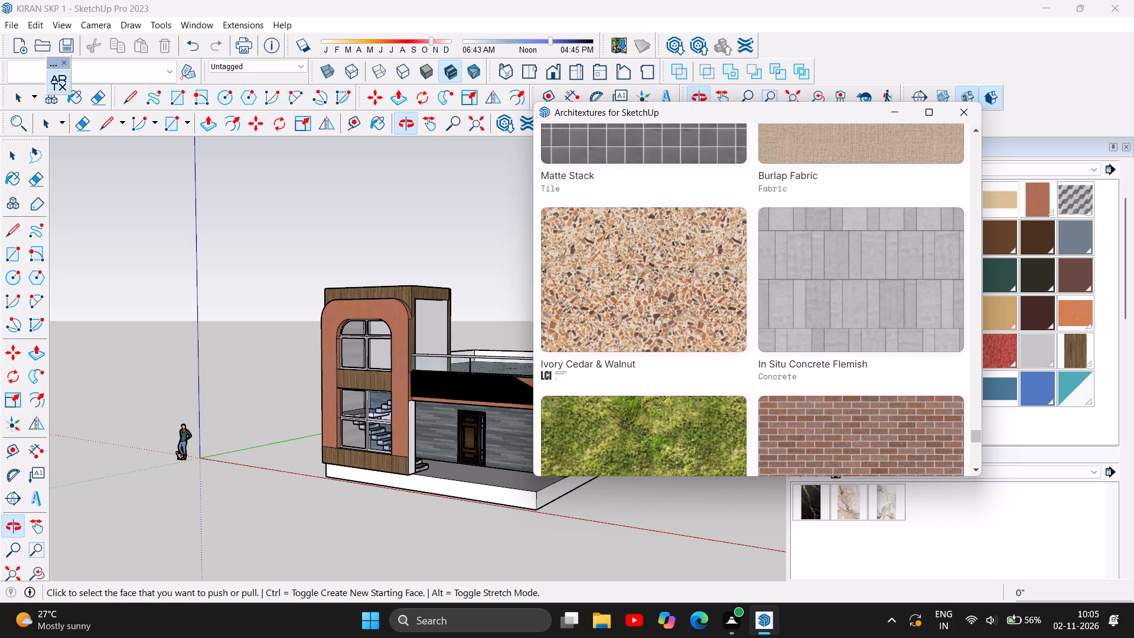
pyautogui.scroll(-7, 781, 332)
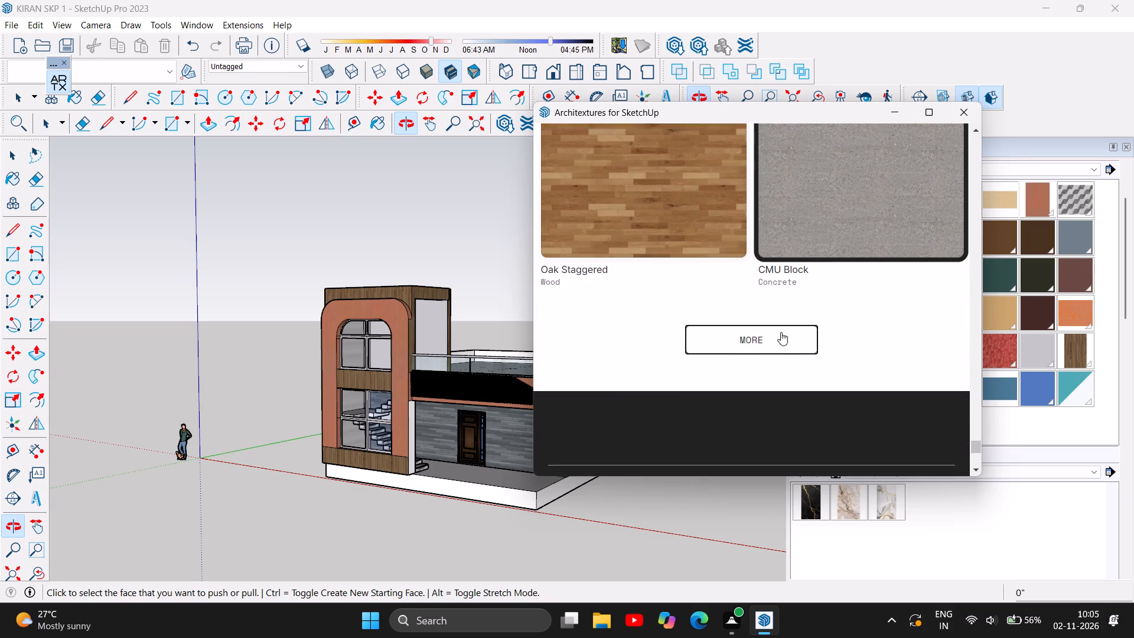
# Load another batch of Architextures textures and examine its timber, copper, travertine, roof shingle, green marble, aluminium cladding, limestone and paving finishes.
pyautogui.scroll(-1, 781, 332)
pyautogui.click(767, 223)
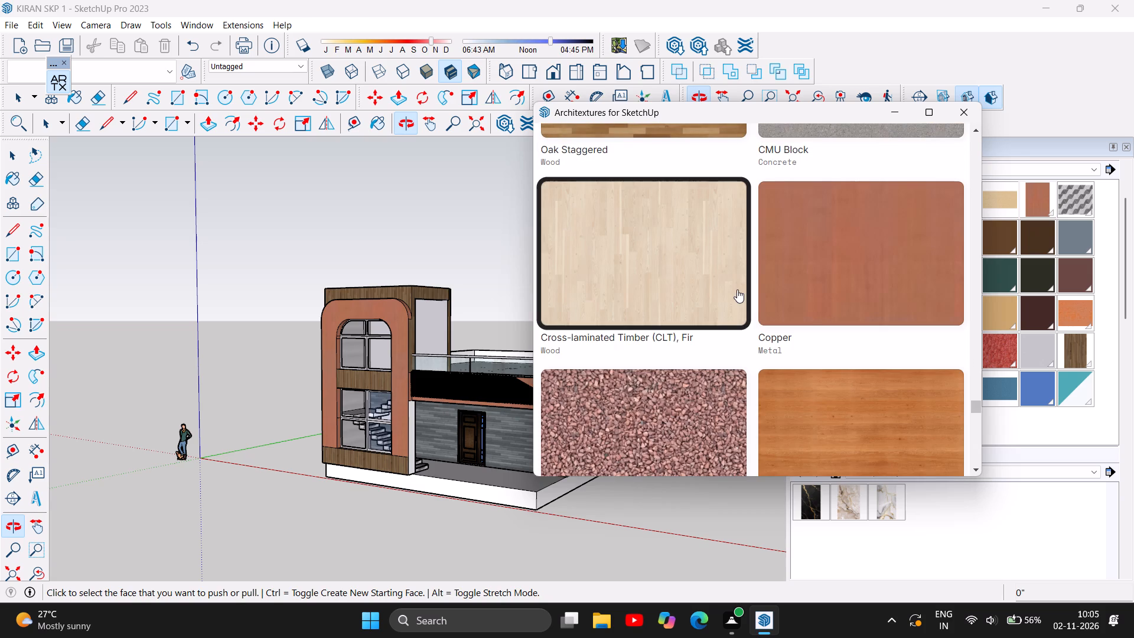
pyautogui.scroll(-2, 770, 289)
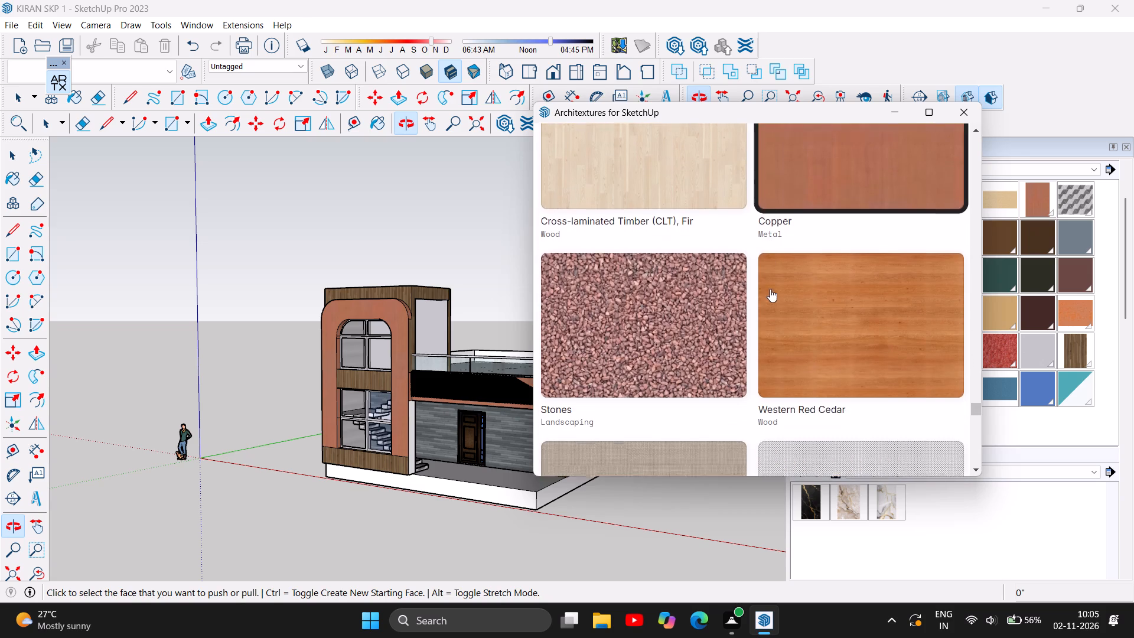
pyautogui.scroll(-7, 770, 289)
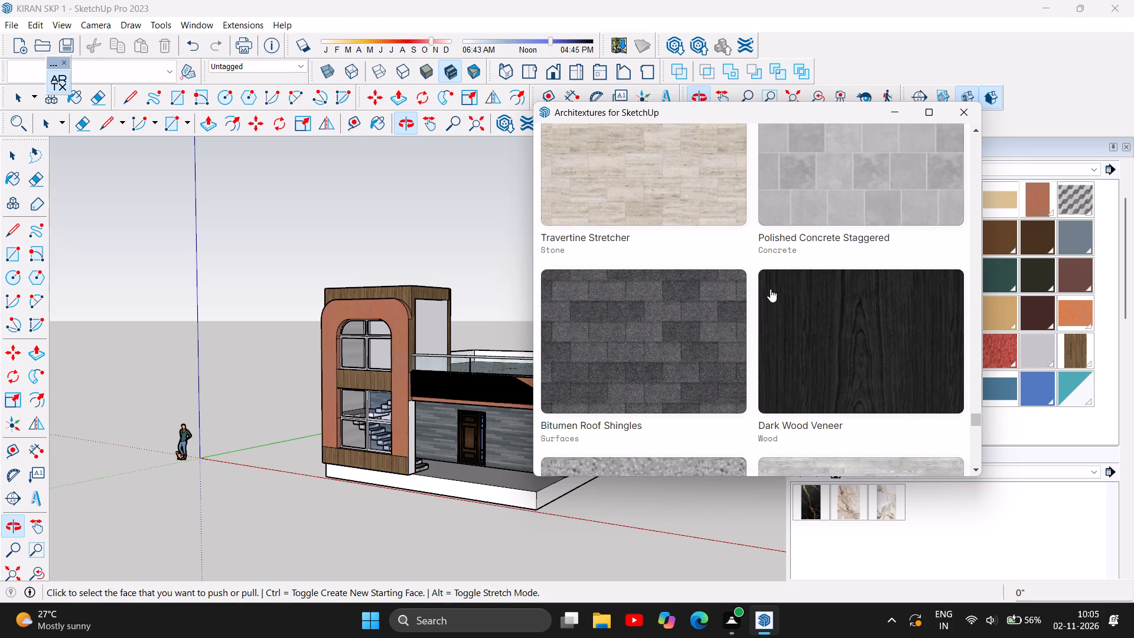
pyautogui.scroll(-8, 770, 289)
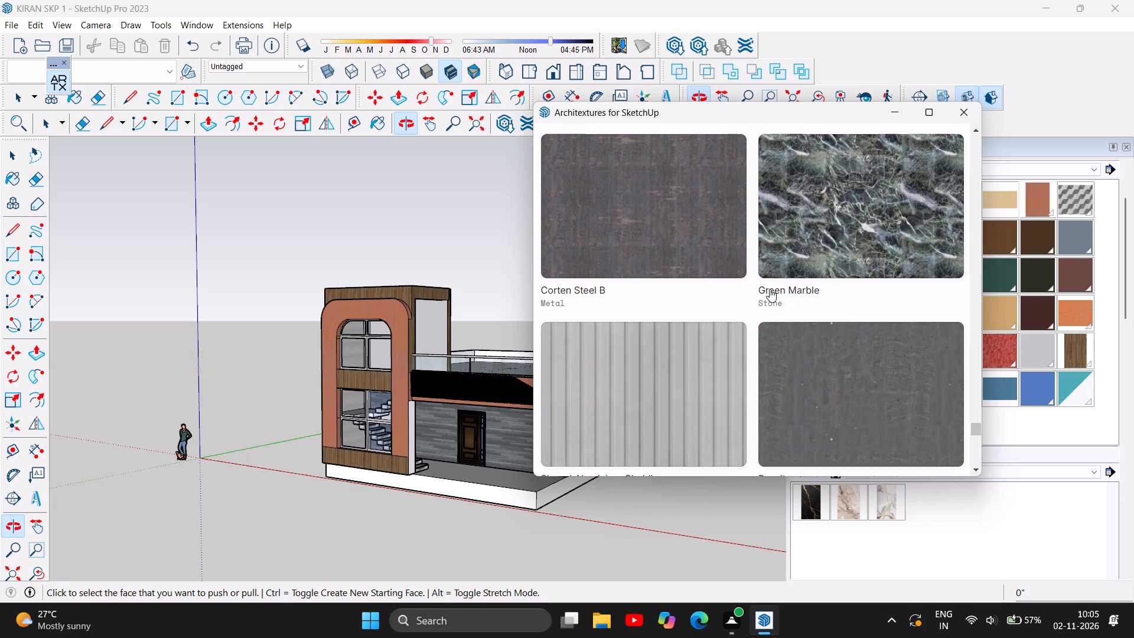
pyautogui.scroll(-3, 770, 289)
pyautogui.scroll(2, 767, 289)
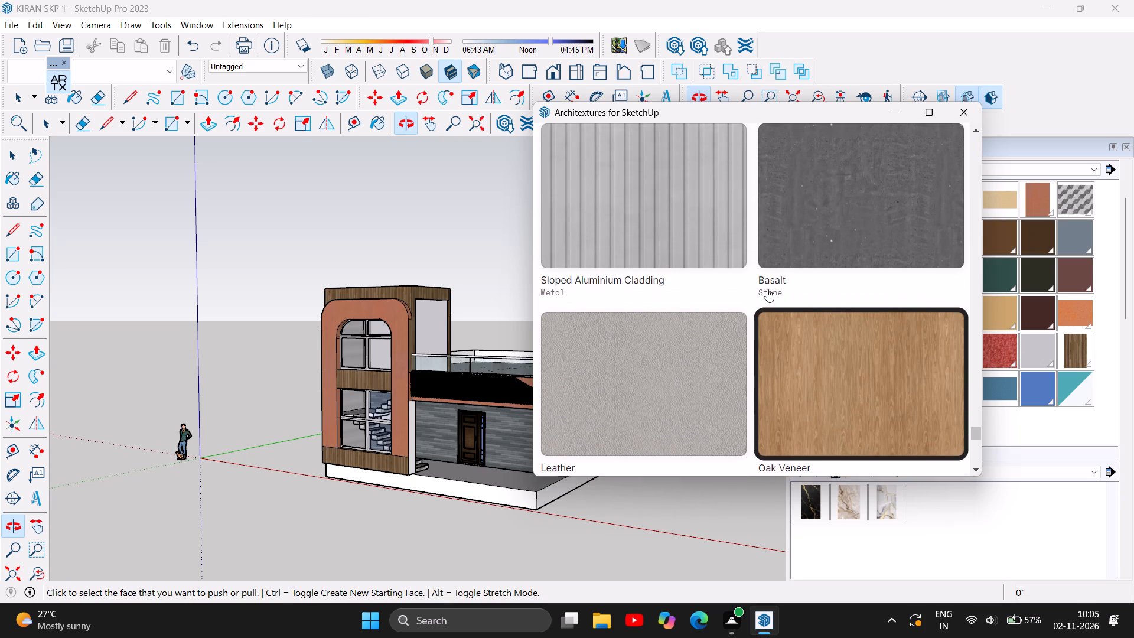
pyautogui.scroll(-6, 767, 289)
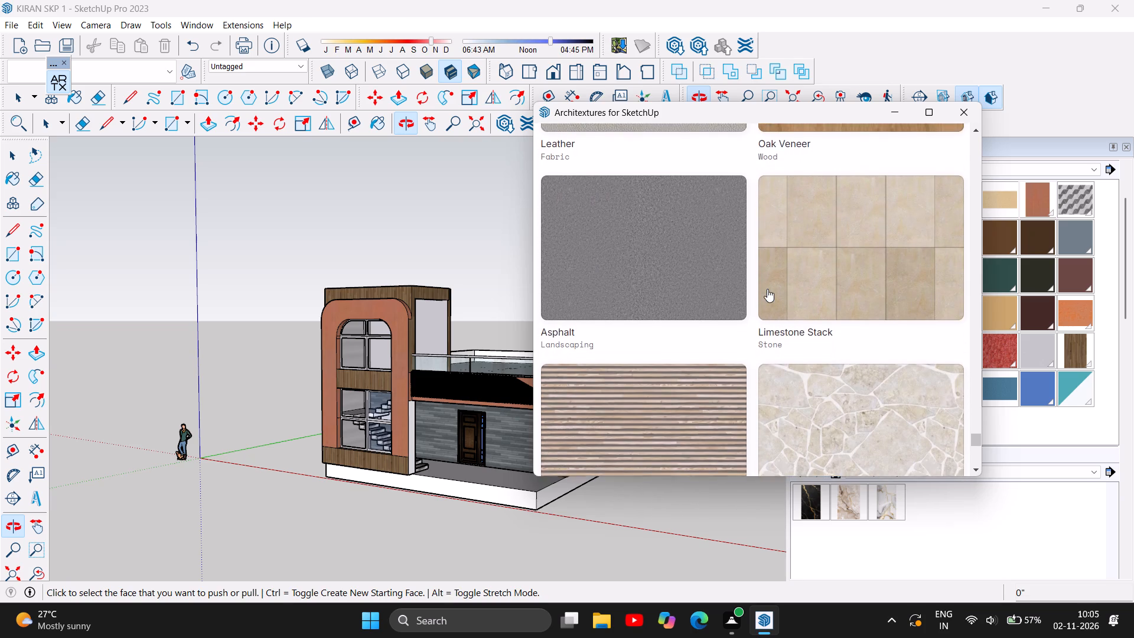
pyautogui.scroll(-2, 767, 289)
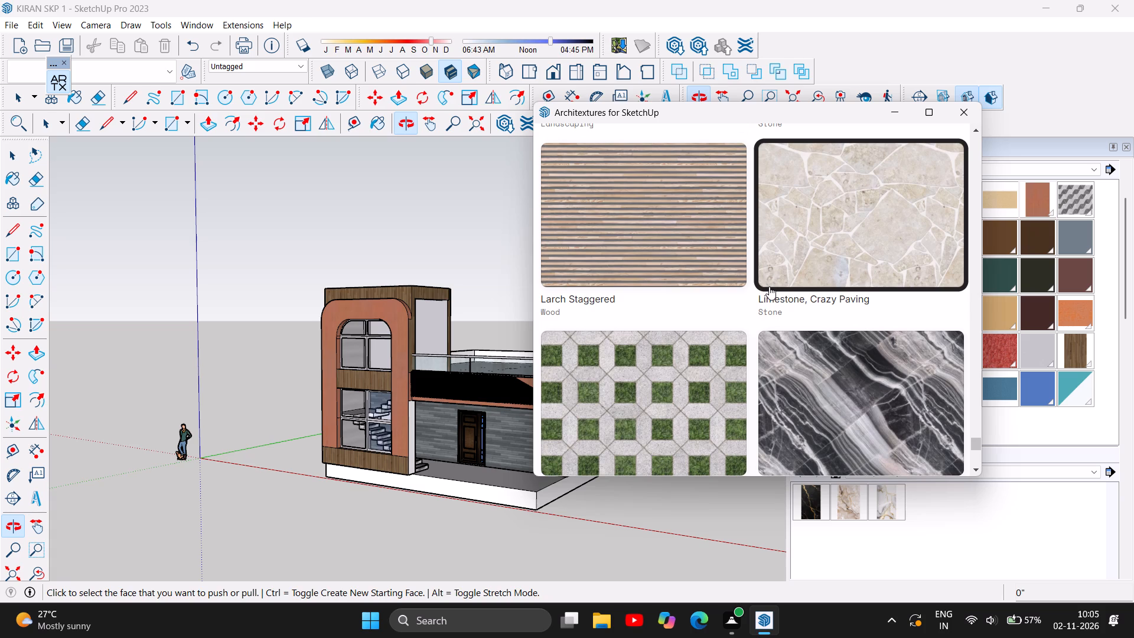
pyautogui.scroll(-1, 769, 287)
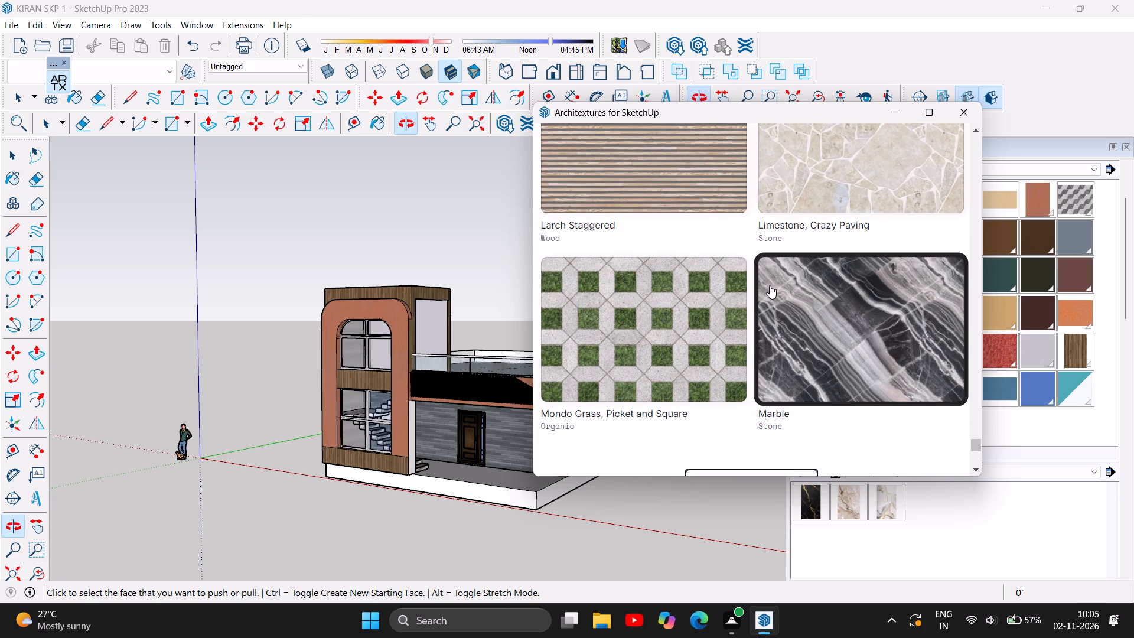
pyautogui.scroll(-2, 770, 285)
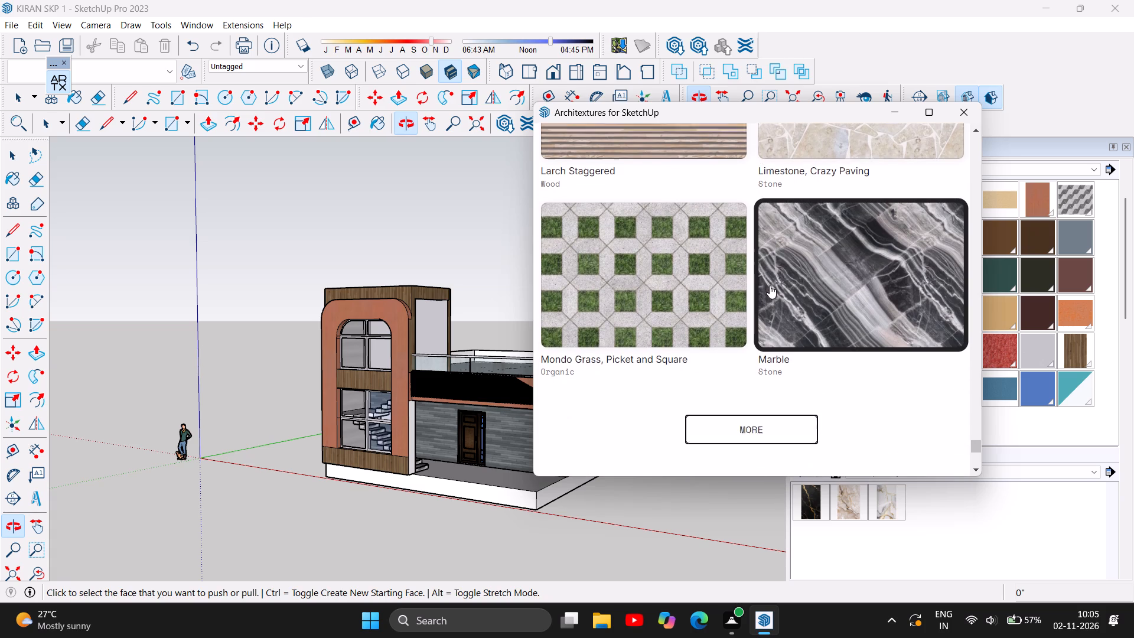
# Load a further batch of Architextures textures and look through its charred timber, natural white, boardmarked concrete and limestone finishes.
pyautogui.scroll(-2, 770, 285)
pyautogui.click(751, 188)
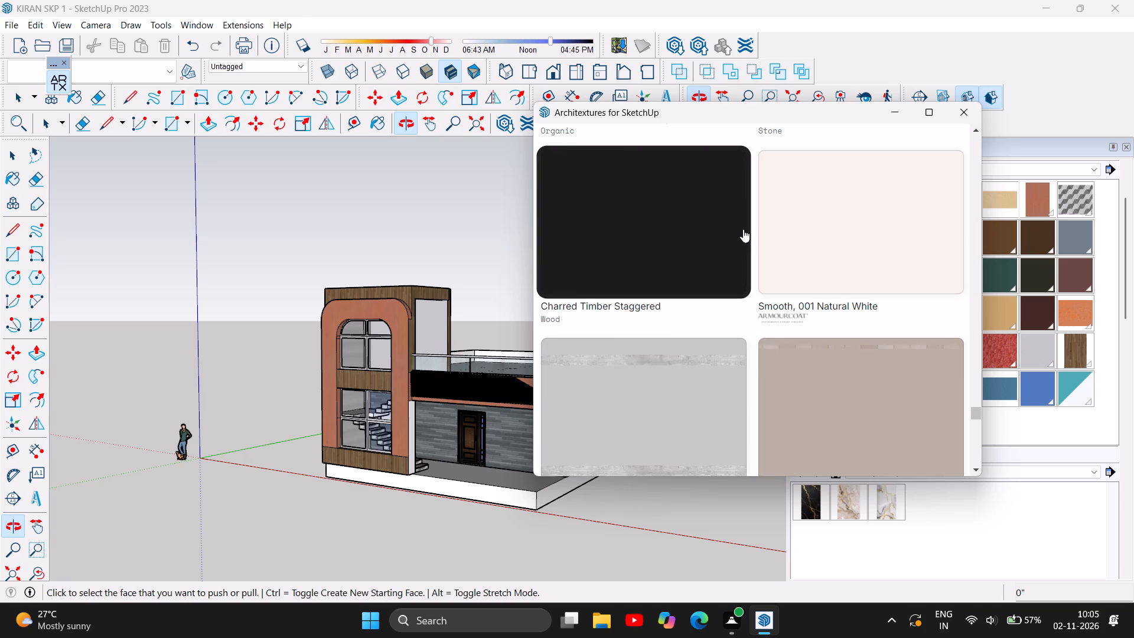
pyautogui.scroll(-2, 733, 252)
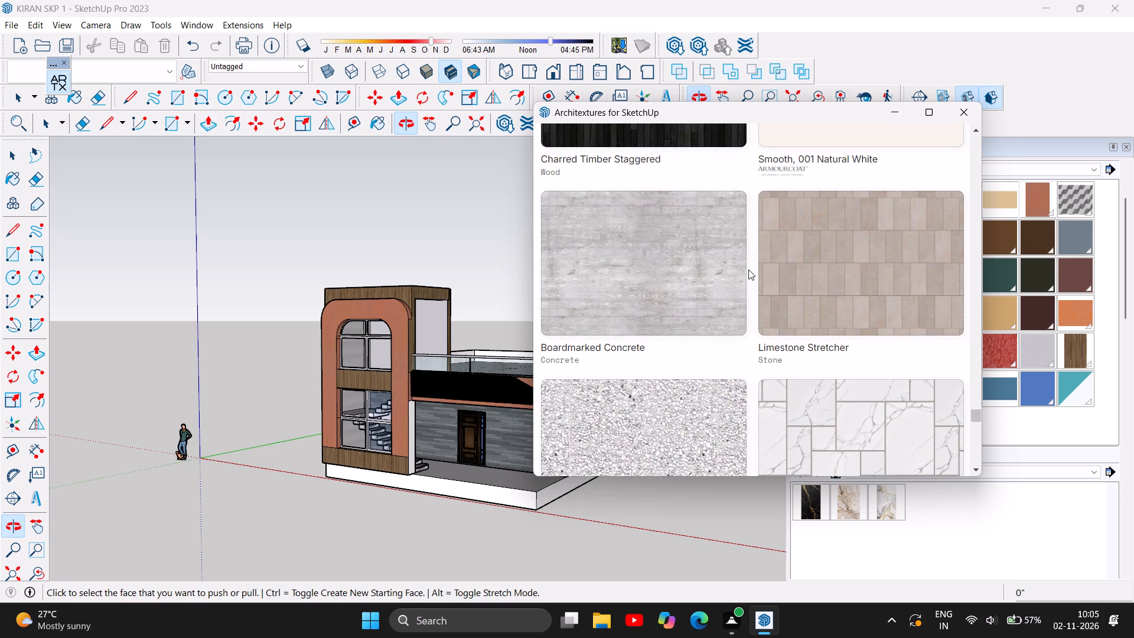
pyautogui.scroll(-1, 748, 269)
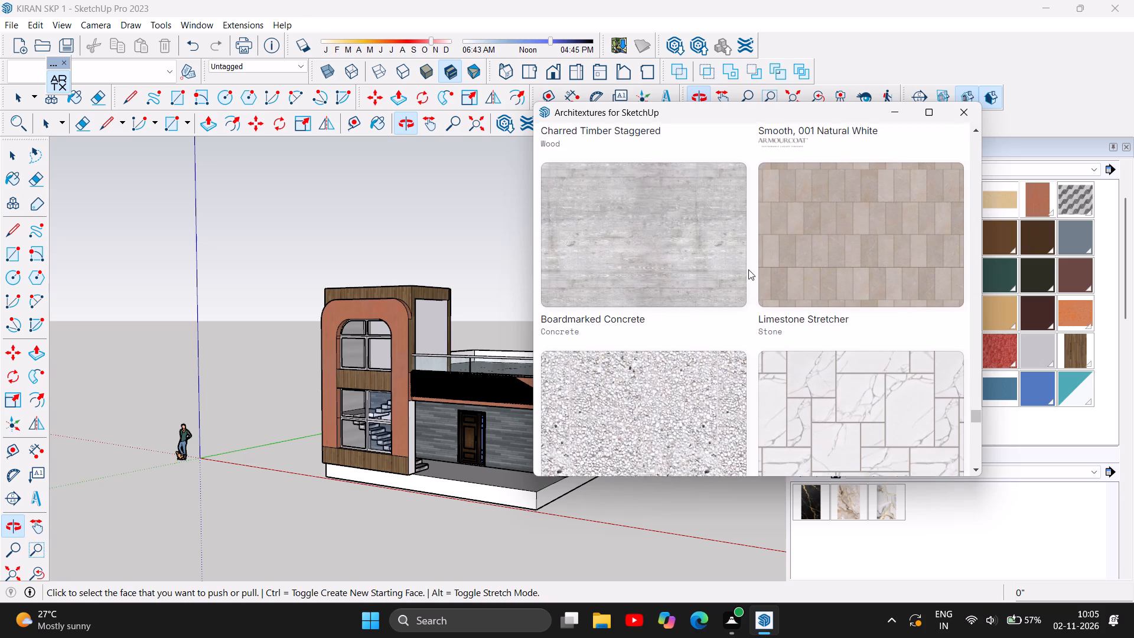
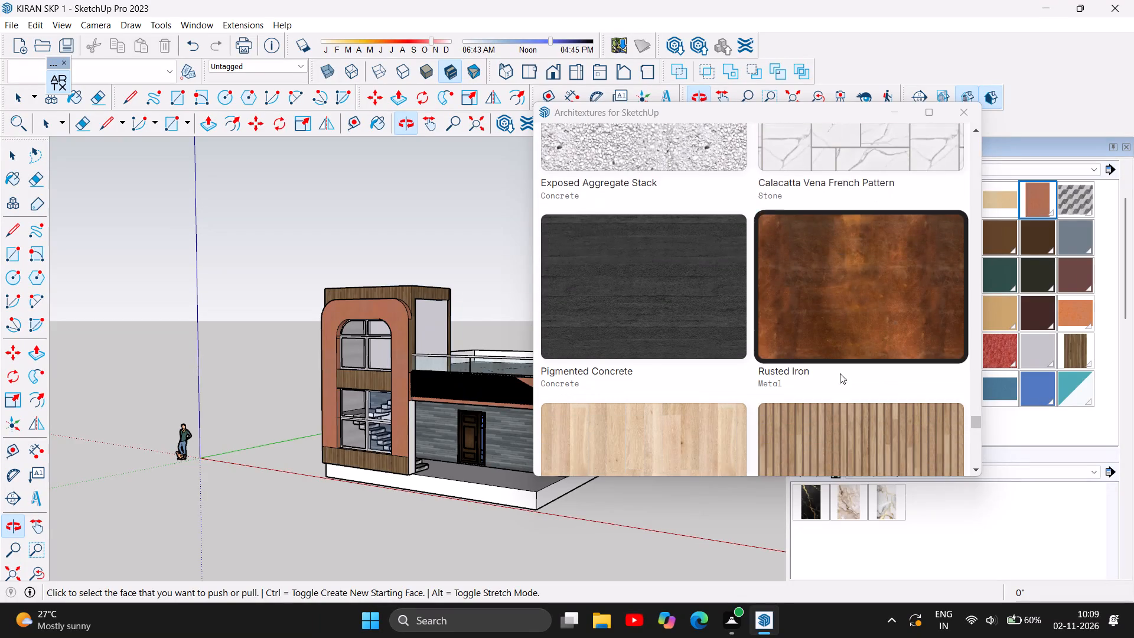
# Look through the rest of this texture batch, covering rusted iron, oak, flagstone, granite, textured plaster, brick, crazy paving and polished concrete finishes.
pyautogui.scroll(-4, 839, 374)
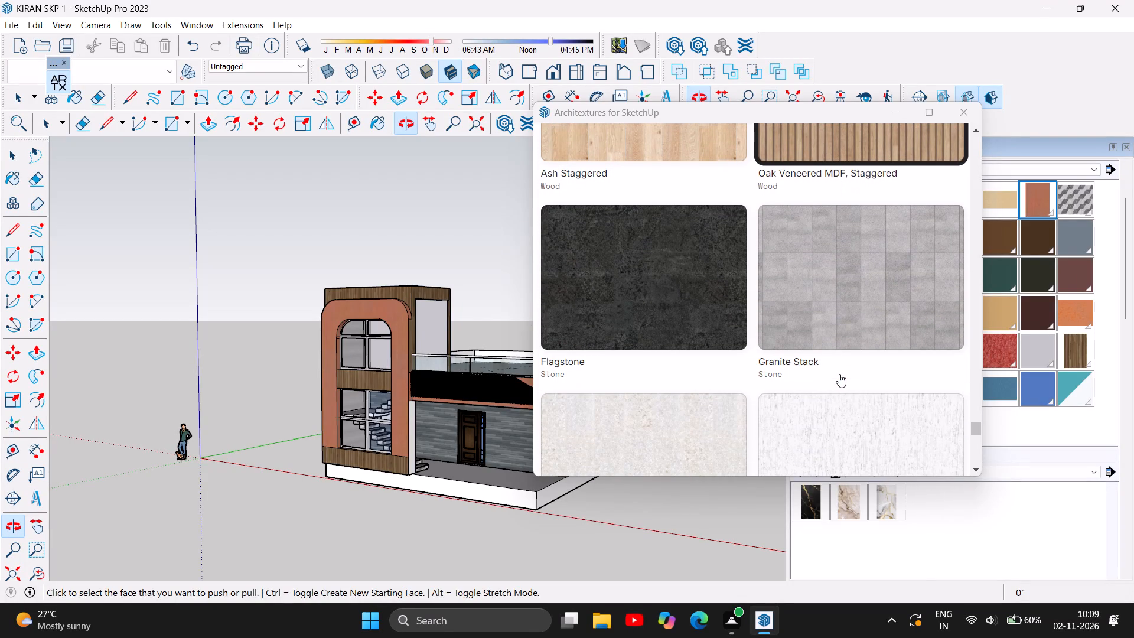
pyautogui.scroll(-1, 827, 379)
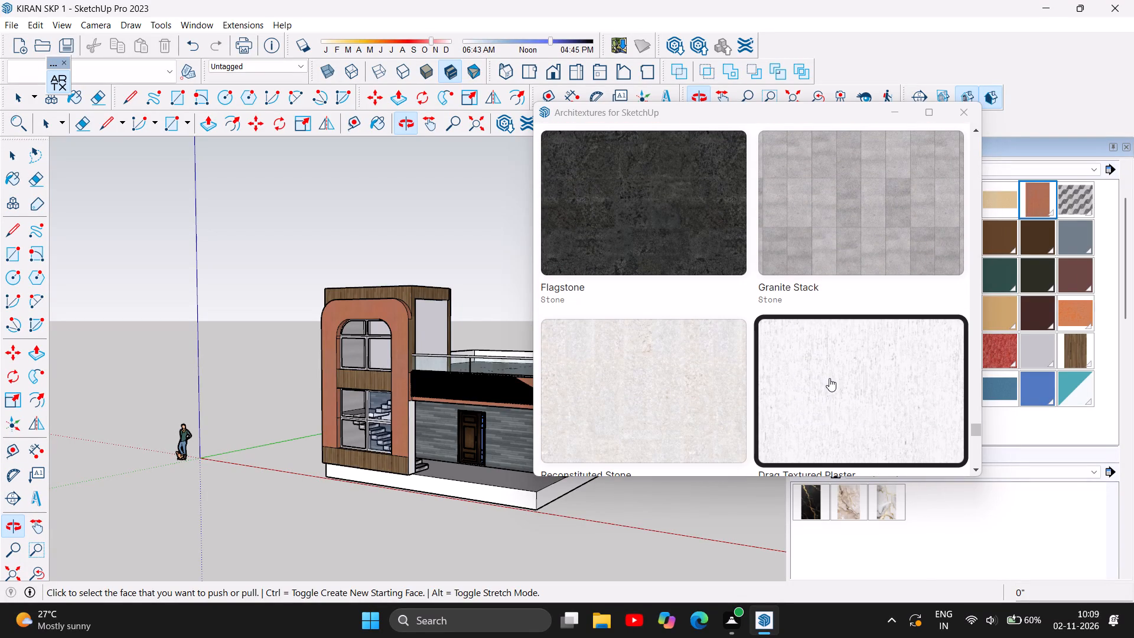
pyautogui.scroll(-3, 830, 378)
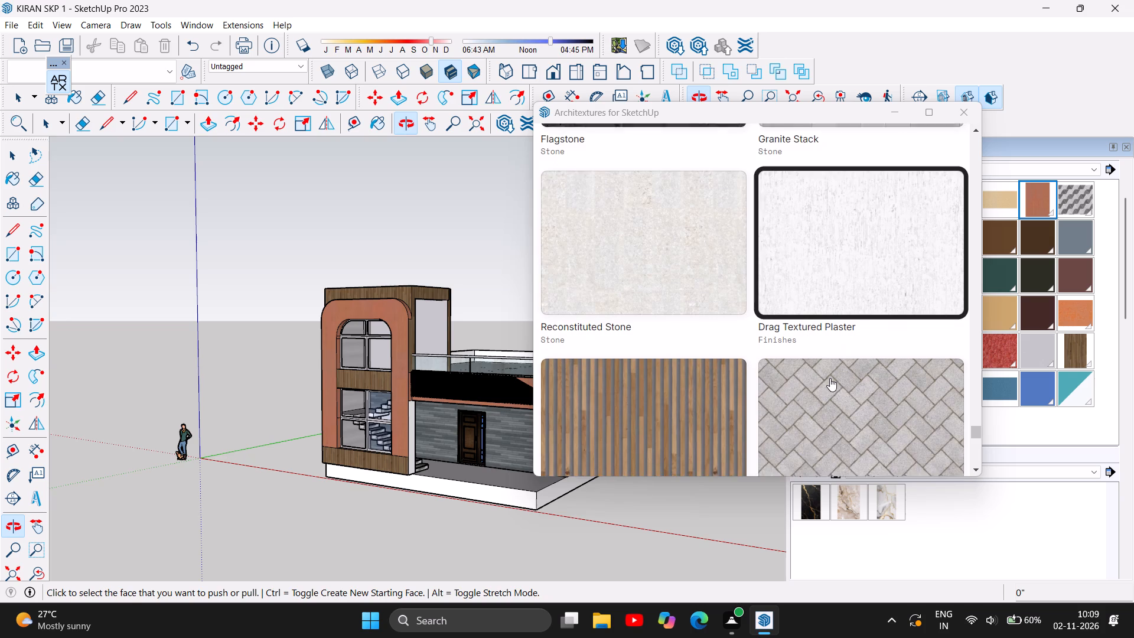
pyautogui.scroll(-5, 830, 378)
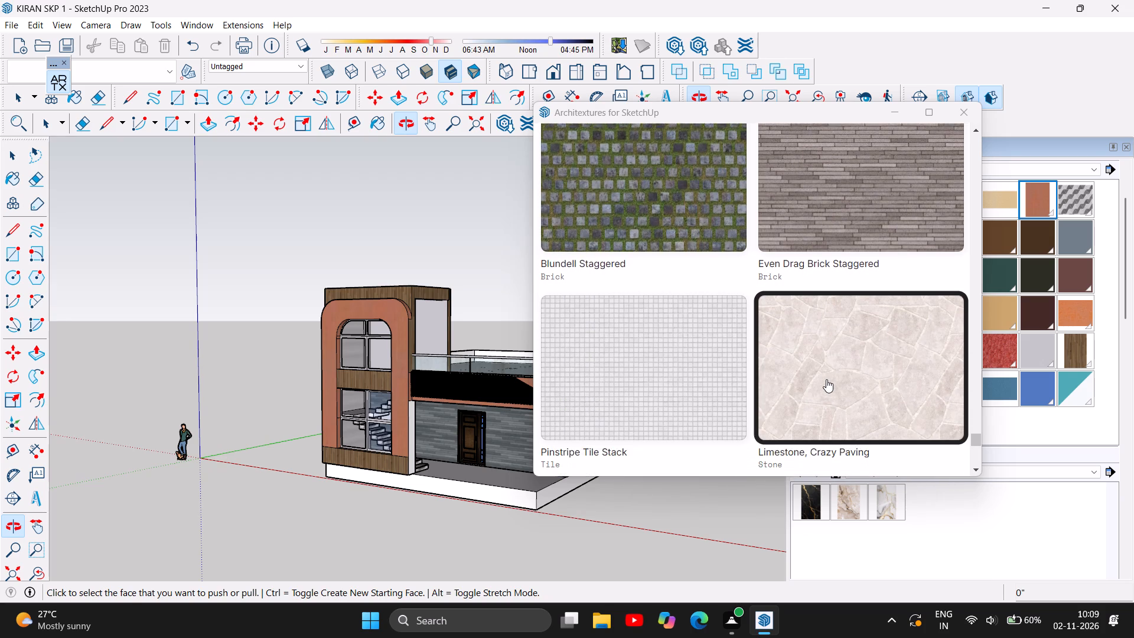
pyautogui.scroll(-5, 826, 379)
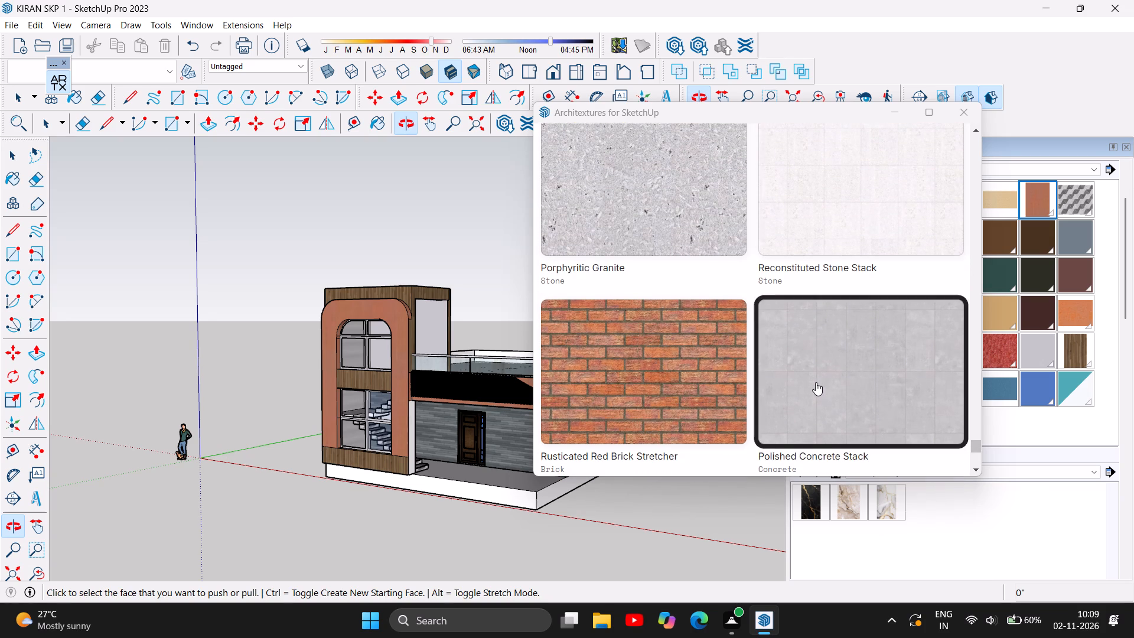
pyautogui.scroll(-4, 814, 383)
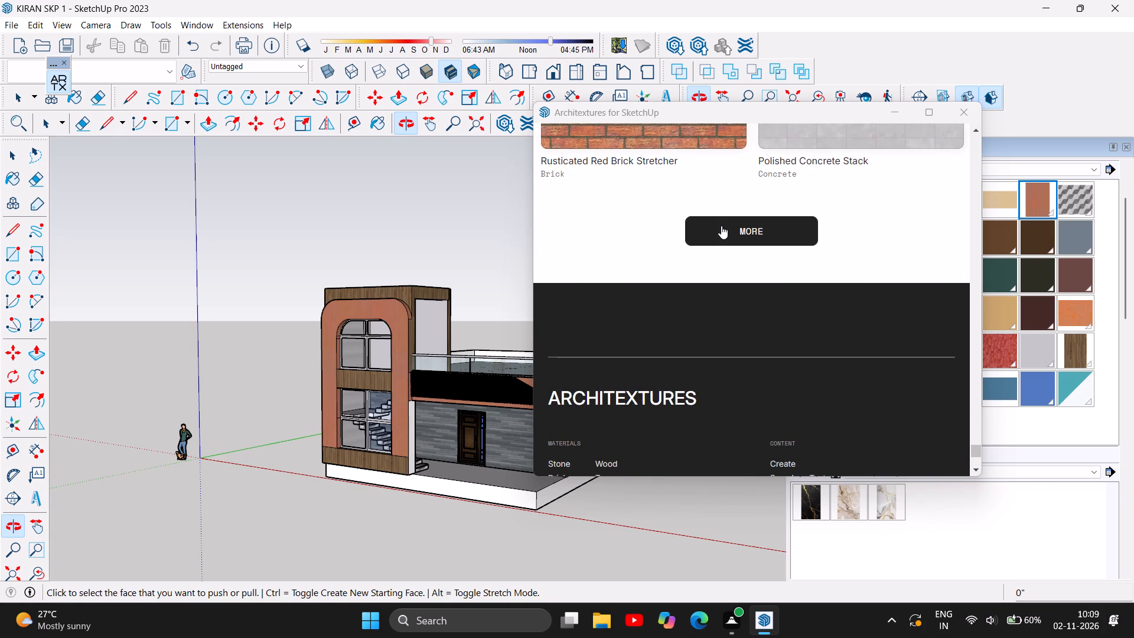
# Load the next batch of Architextures textures and examine its concrete, render, travertine, limestone, terrazzo, marble, brick, oak and galvanised steel finishes.
pyautogui.click(721, 226)
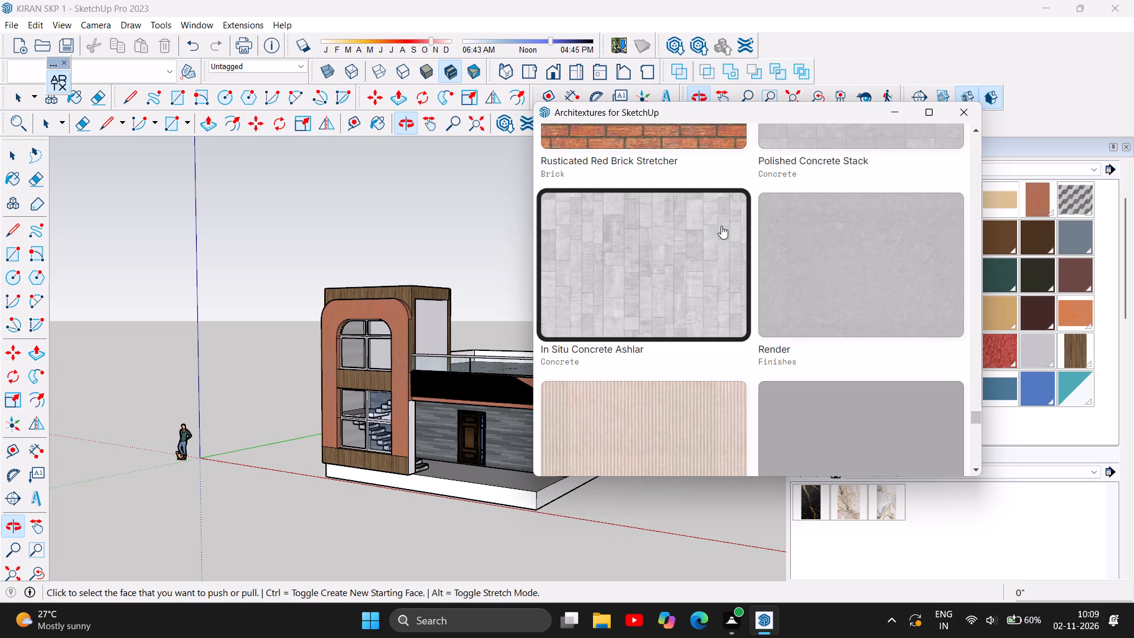
pyautogui.scroll(-3, 825, 308)
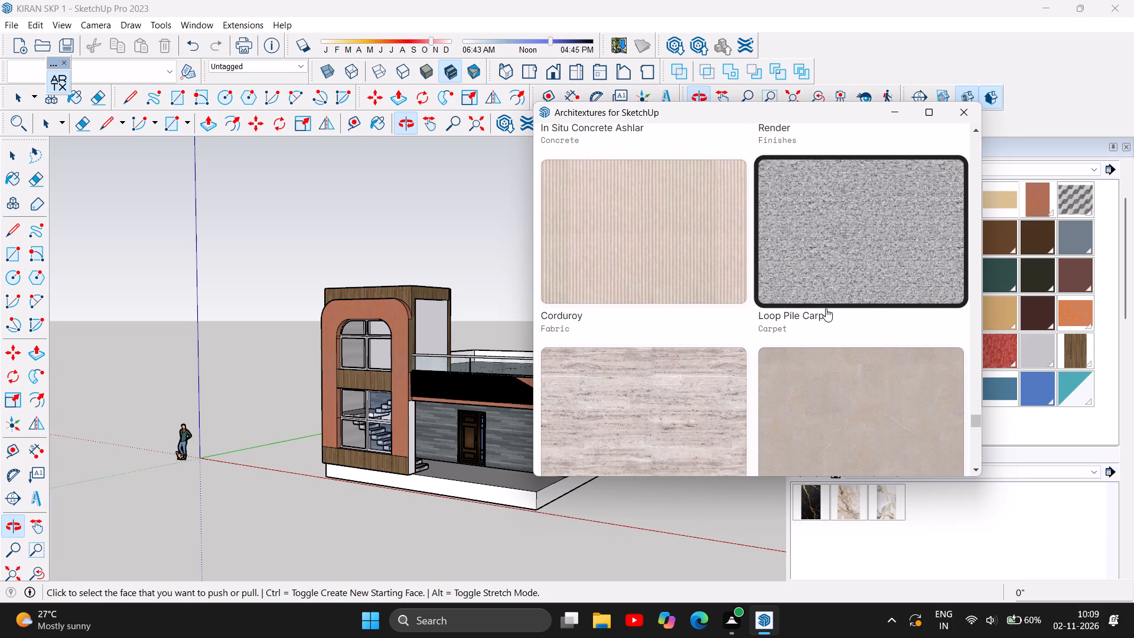
pyautogui.scroll(-3, 826, 308)
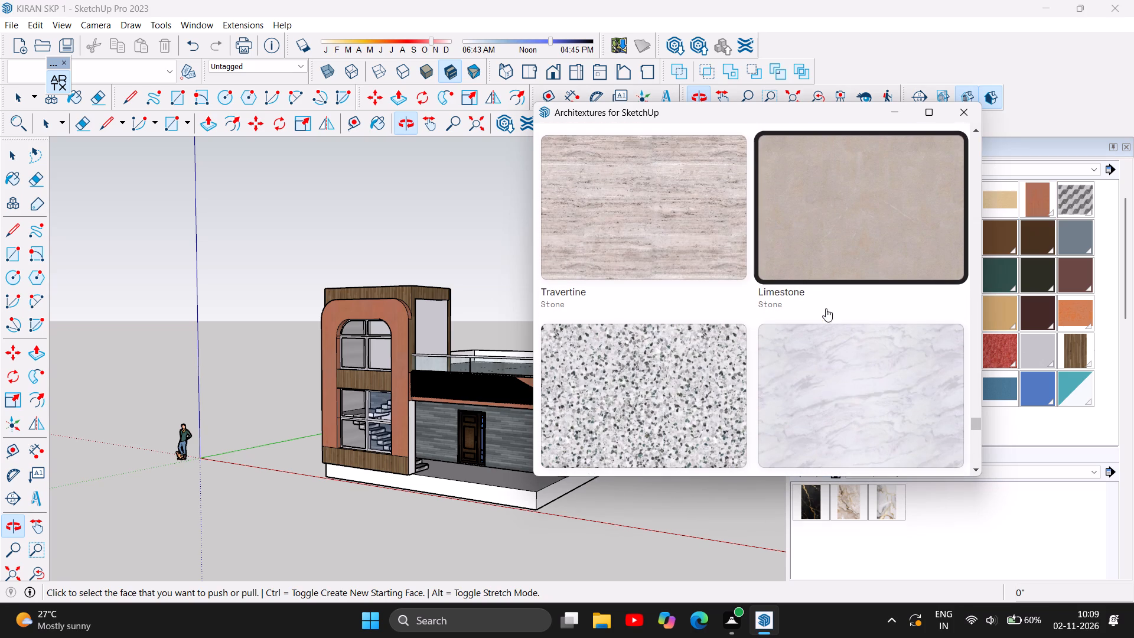
pyautogui.scroll(-1, 824, 310)
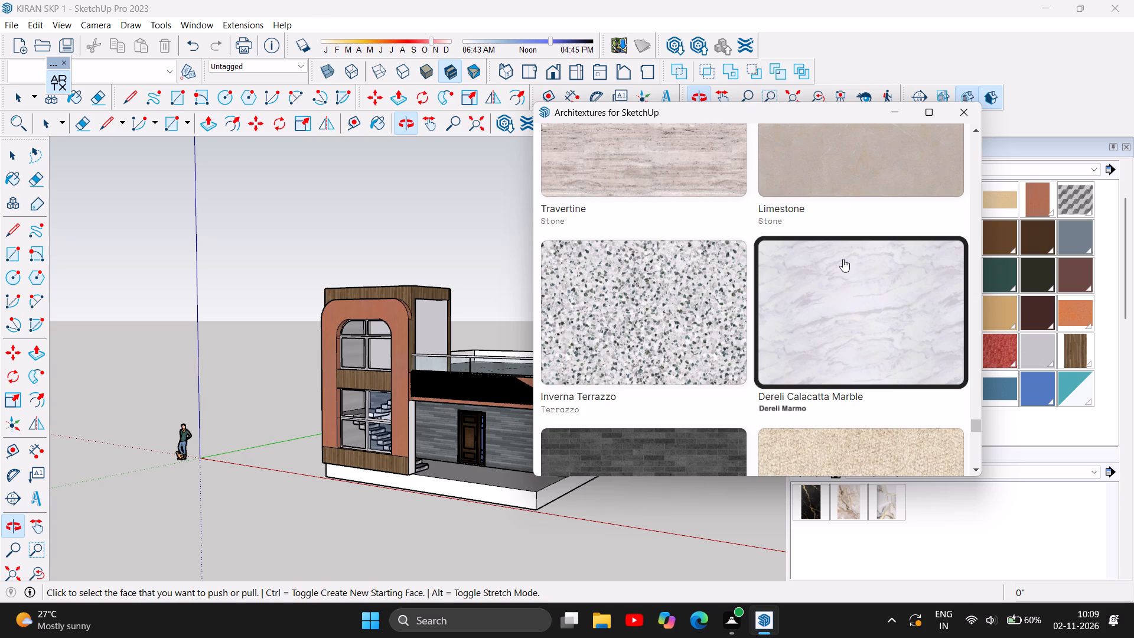
pyautogui.scroll(-1, 843, 259)
pyautogui.scroll(-5, 748, 362)
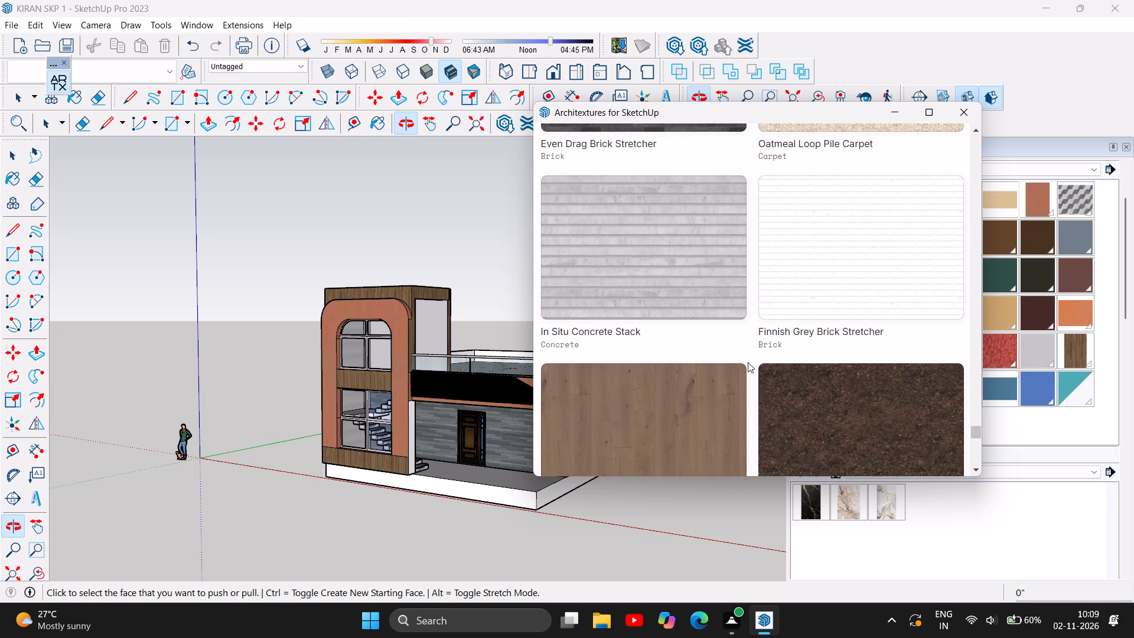
pyautogui.scroll(-3, 747, 362)
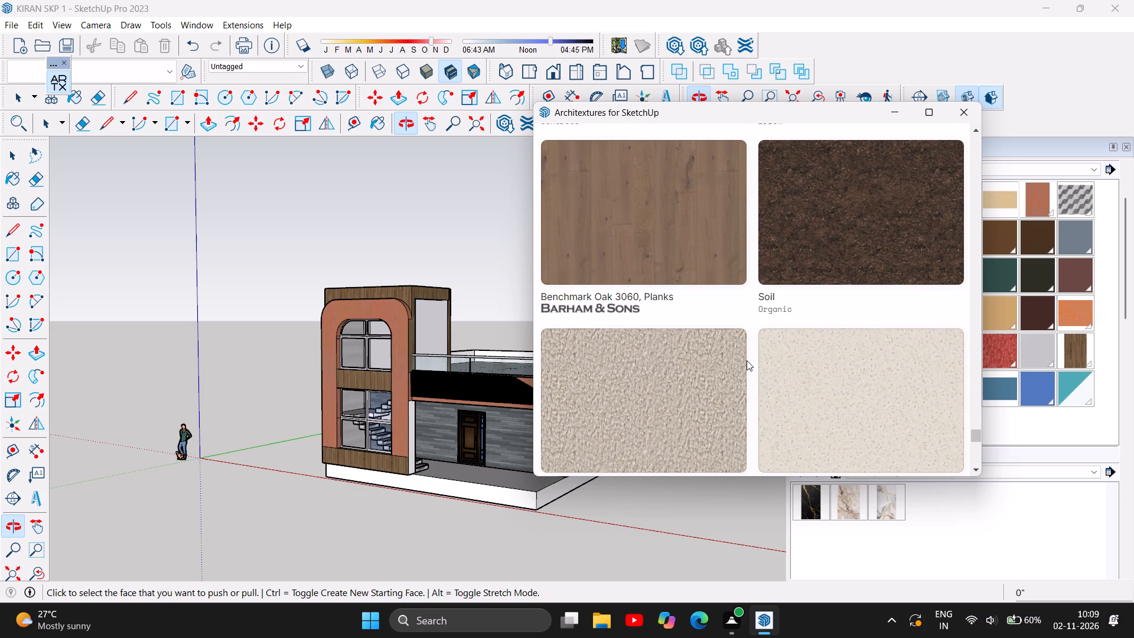
pyautogui.scroll(-3, 747, 360)
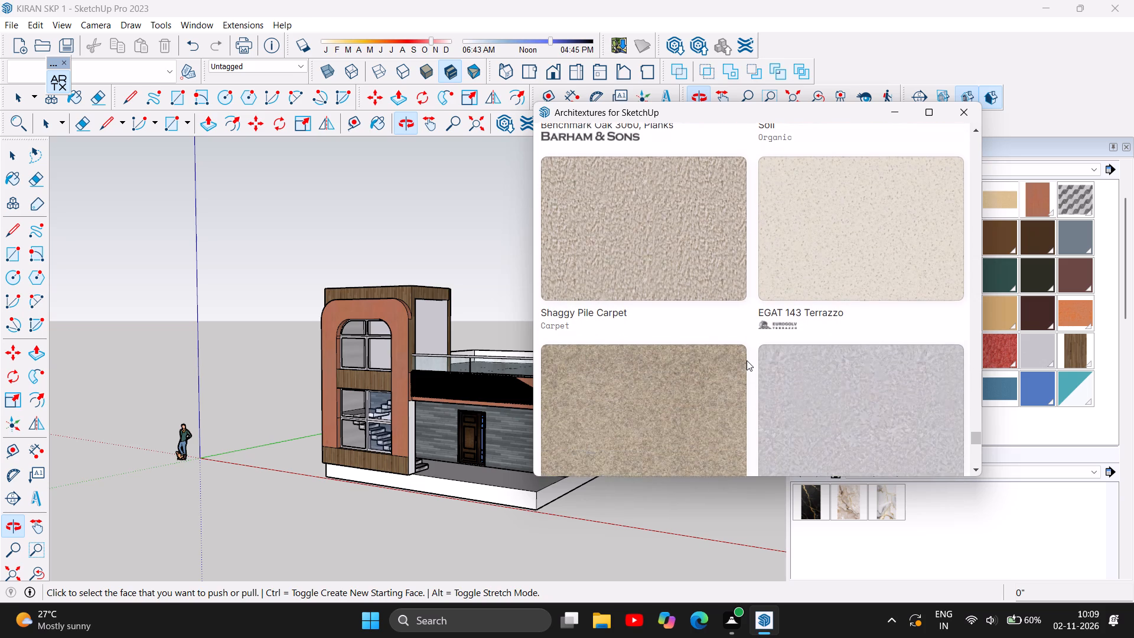
pyautogui.scroll(-4, 748, 357)
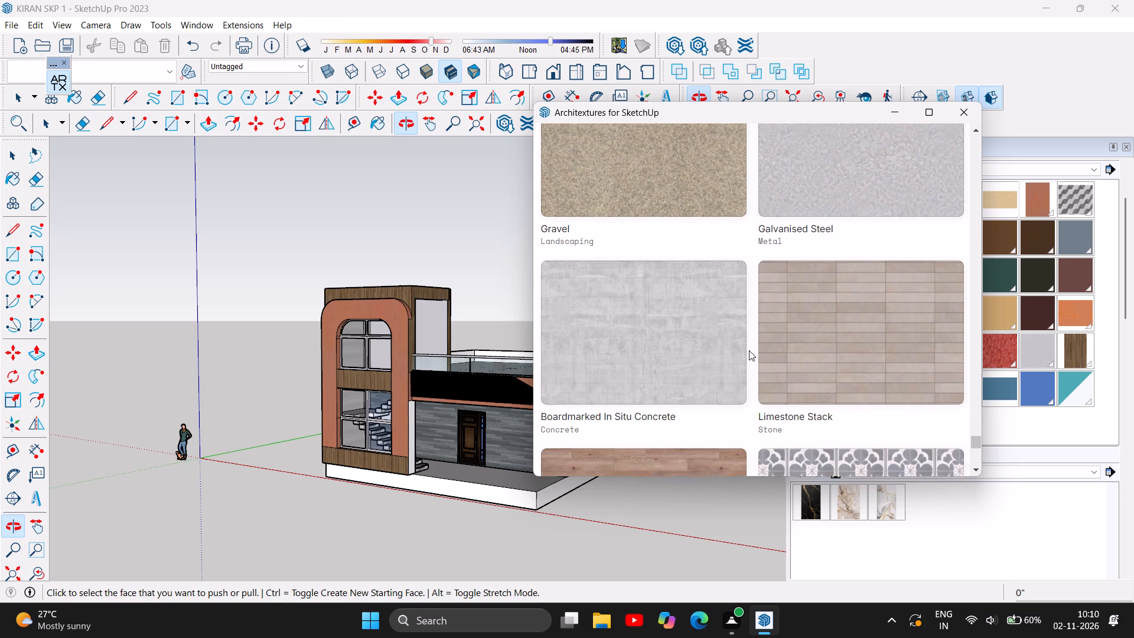
pyautogui.scroll(-6, 749, 350)
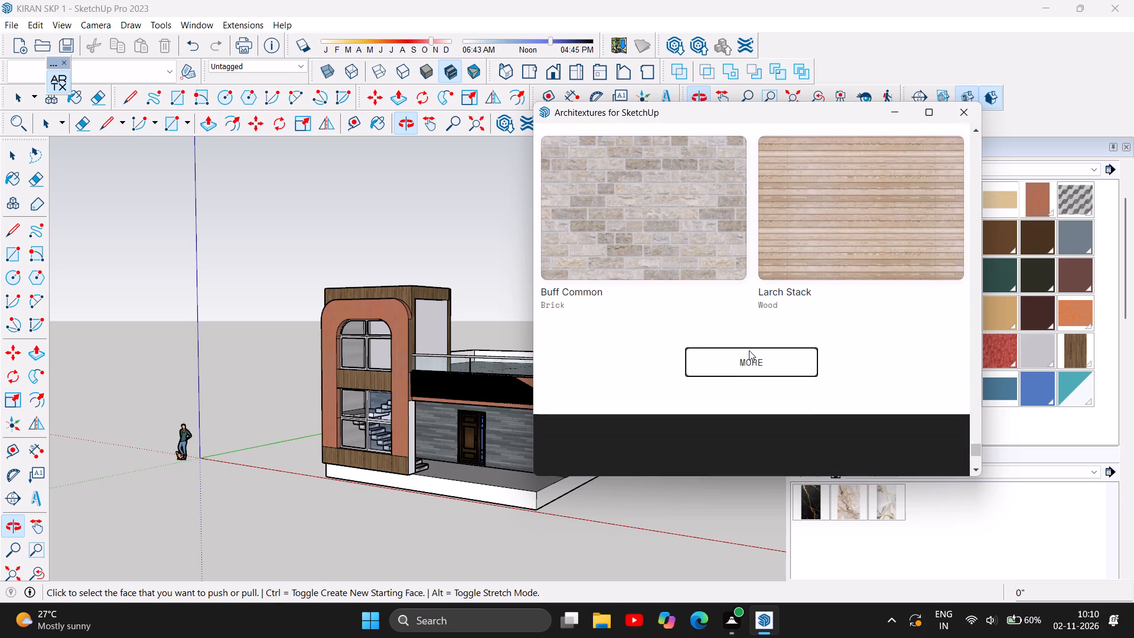
# Load another batch of Architextures textures and examine its pine, herringbone, moss, larch, granite, drystone, crazy paving and rammed earth finishes.
pyautogui.click(754, 348)
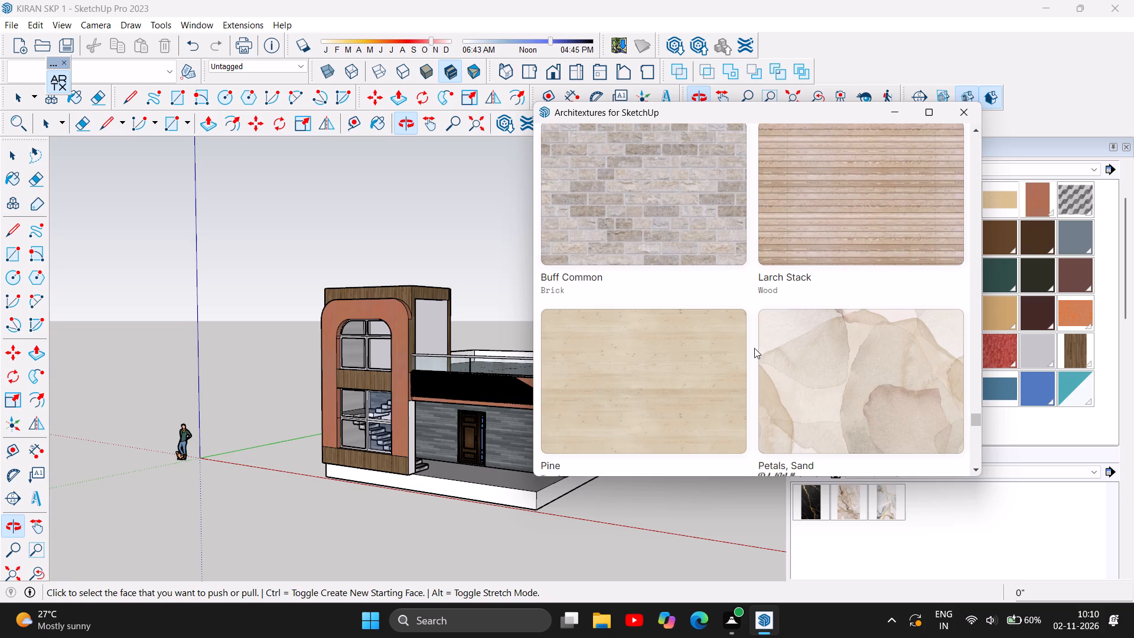
pyautogui.scroll(-2, 754, 348)
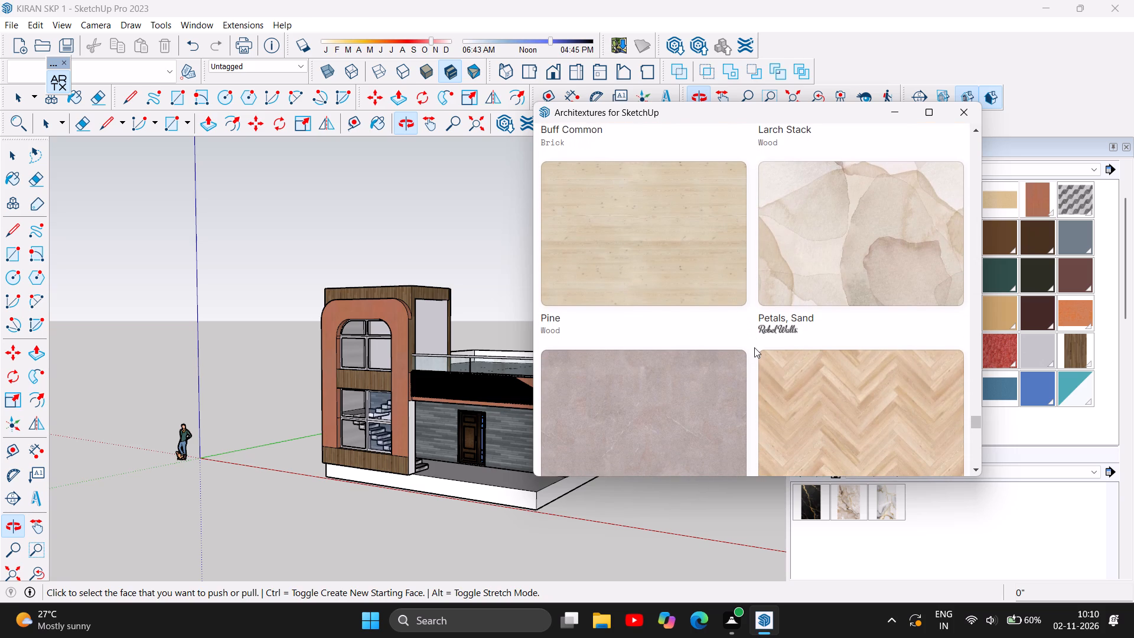
pyautogui.scroll(-2, 754, 347)
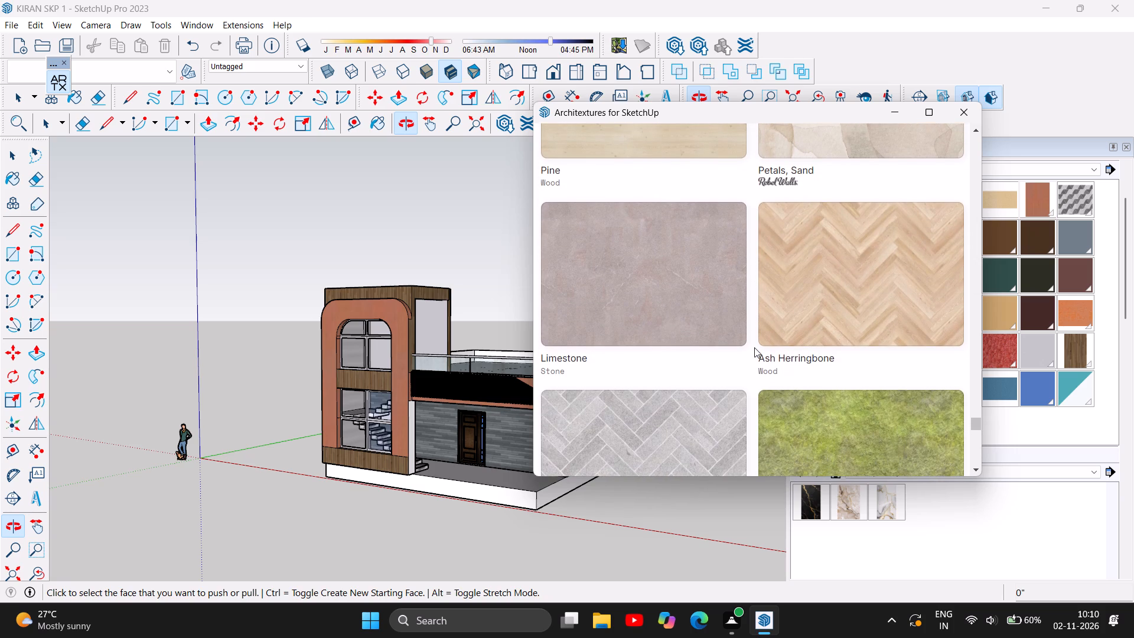
pyautogui.scroll(-3, 754, 347)
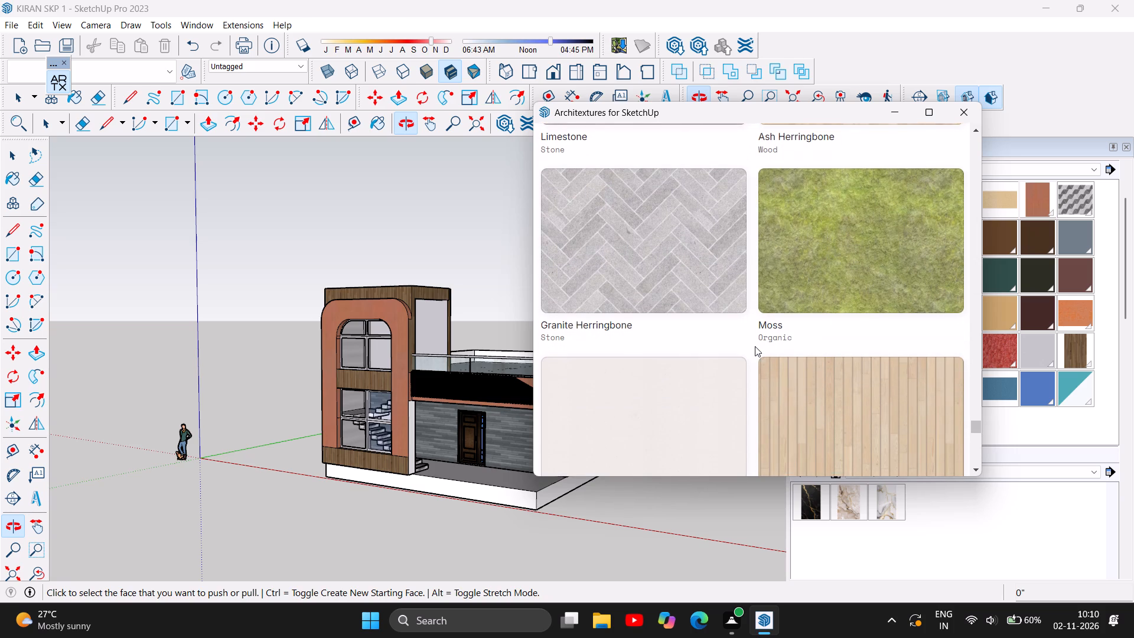
pyautogui.scroll(-2, 755, 346)
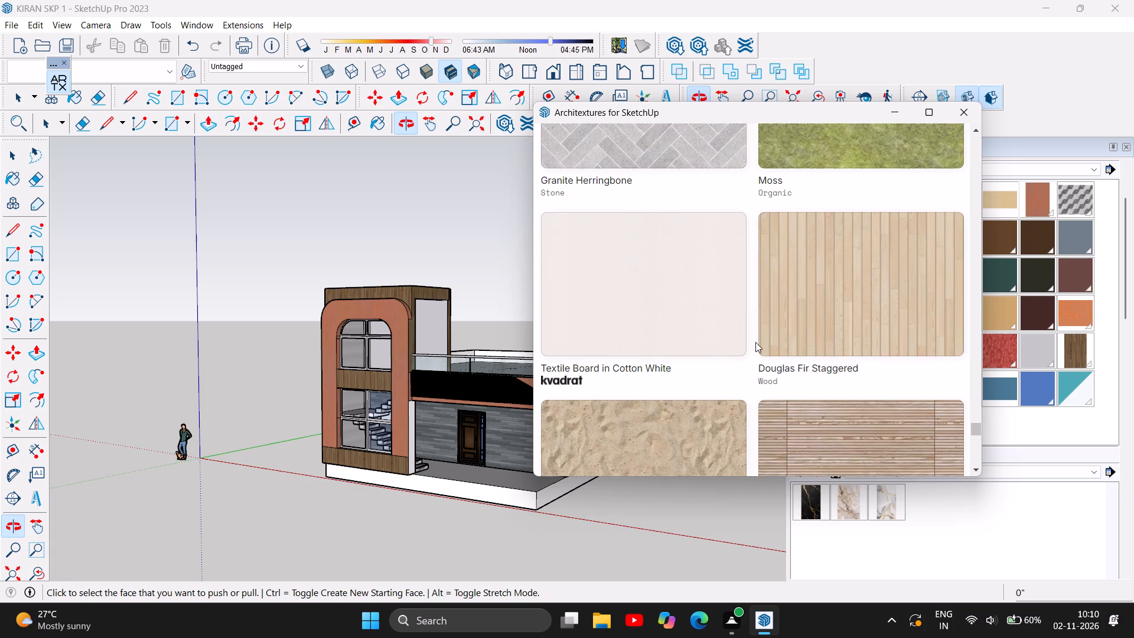
pyautogui.scroll(-3, 726, 340)
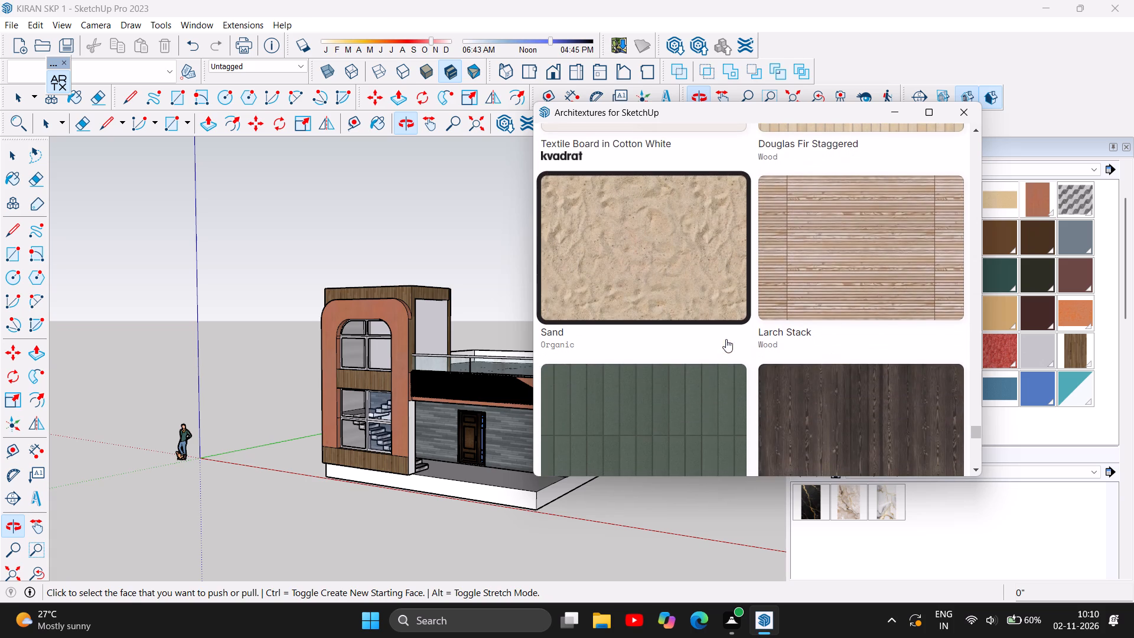
pyautogui.scroll(-7, 726, 334)
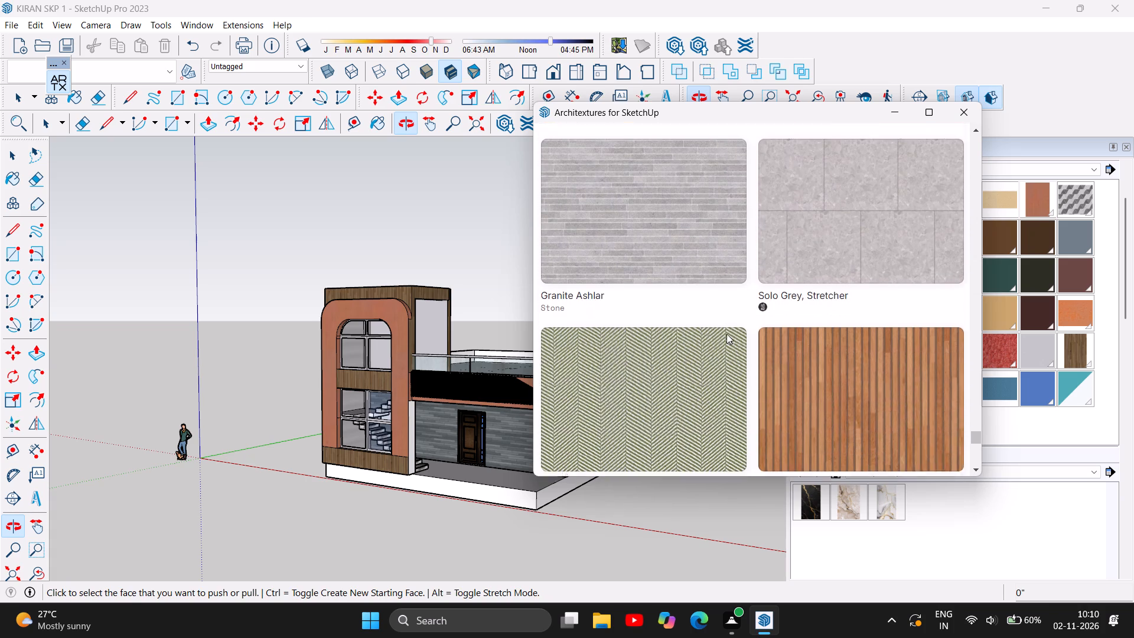
pyautogui.scroll(-5, 726, 334)
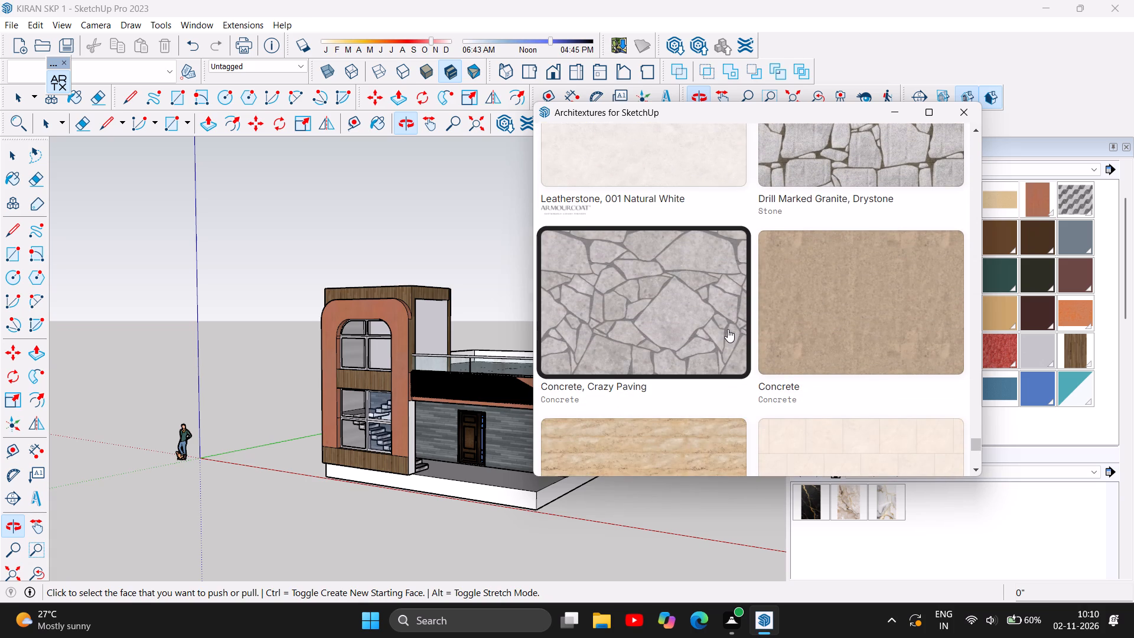
pyautogui.scroll(-3, 728, 328)
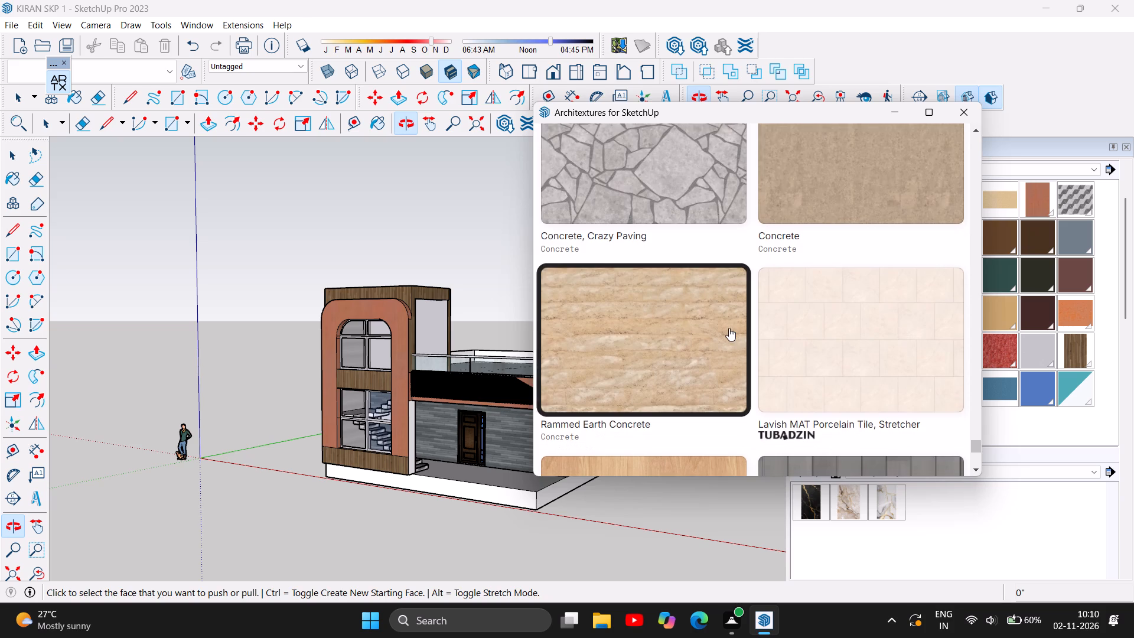
pyautogui.scroll(-5, 729, 328)
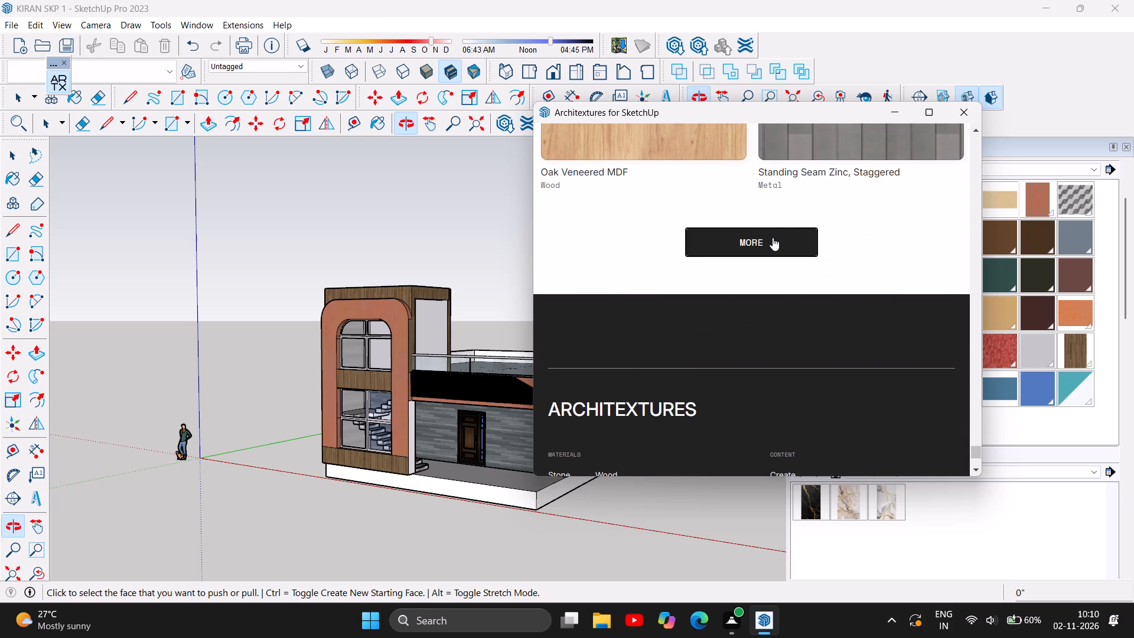
# Load a further batch of Architextures textures and examine its brick, sisal, render, oak, timber chevron, charred redwood, orange marble and microcement finishes.
pyautogui.click(773, 237)
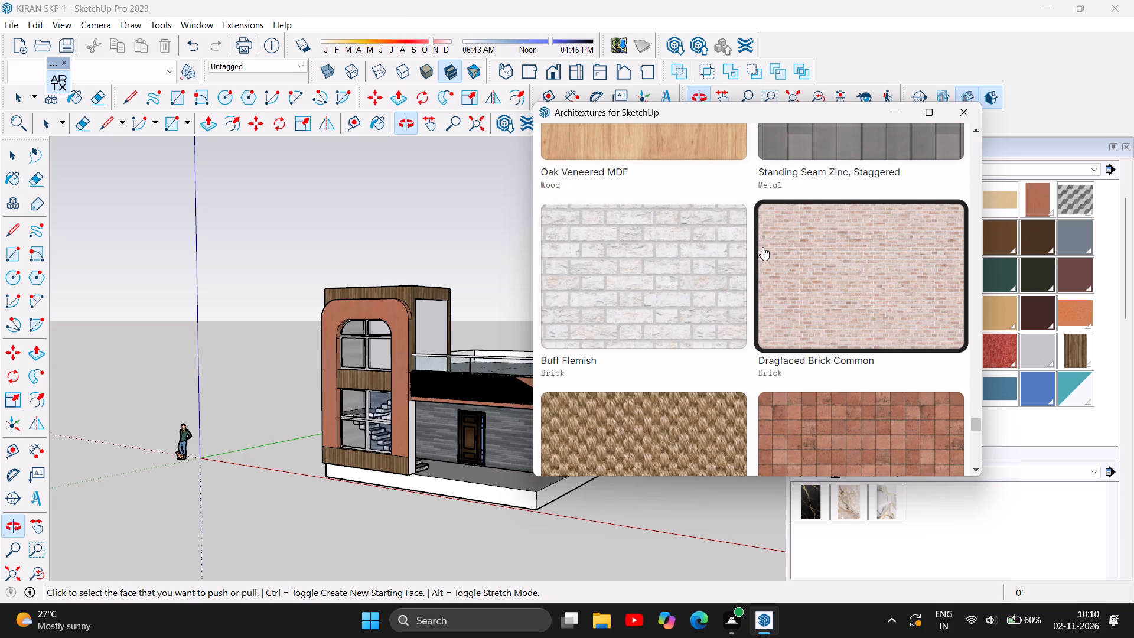
pyautogui.scroll(-2, 762, 247)
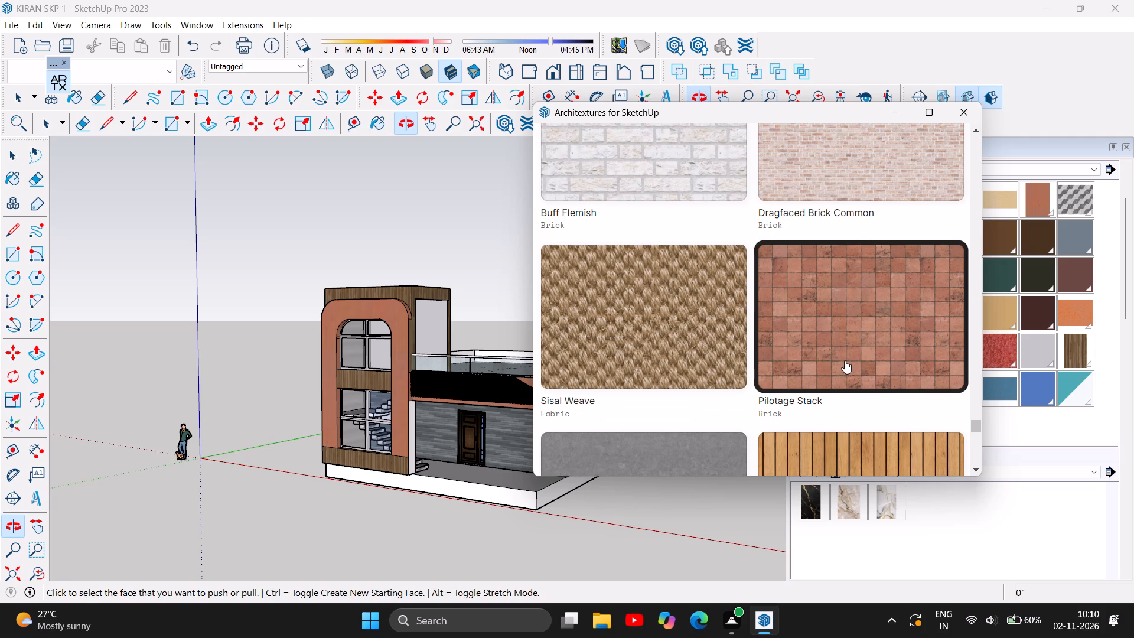
pyautogui.scroll(-2, 845, 360)
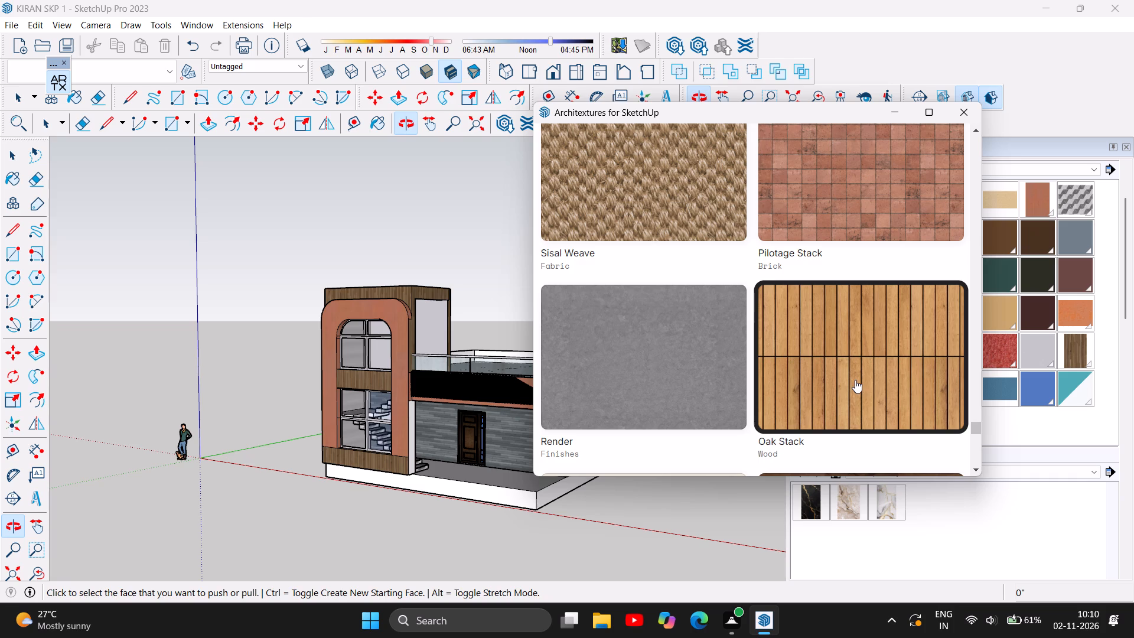
pyautogui.scroll(-2, 837, 356)
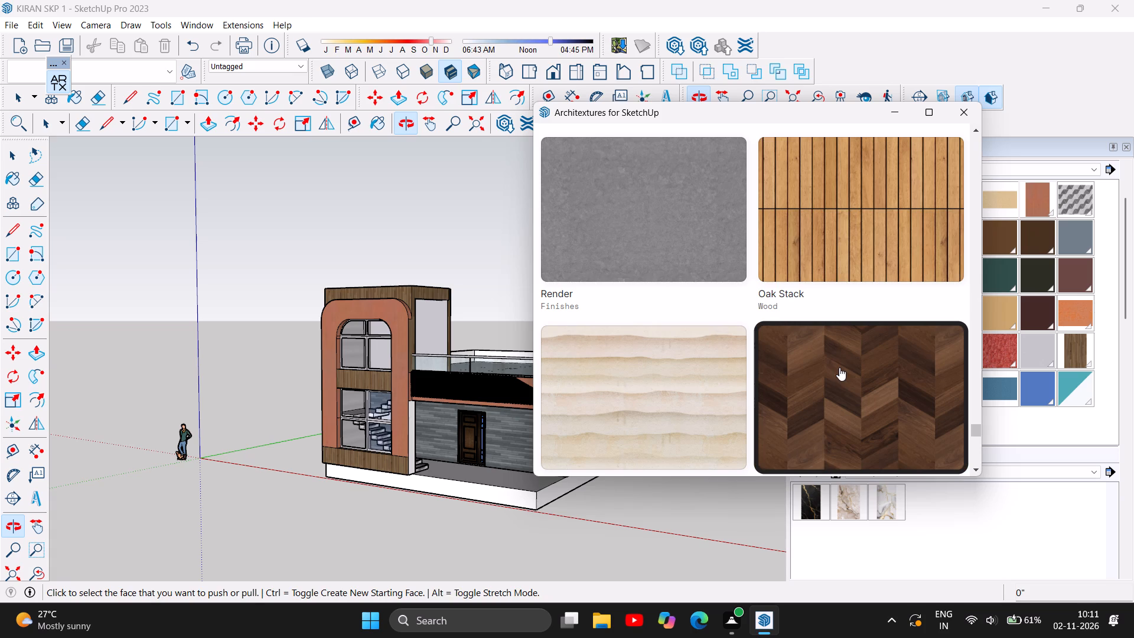
pyautogui.scroll(-5, 840, 367)
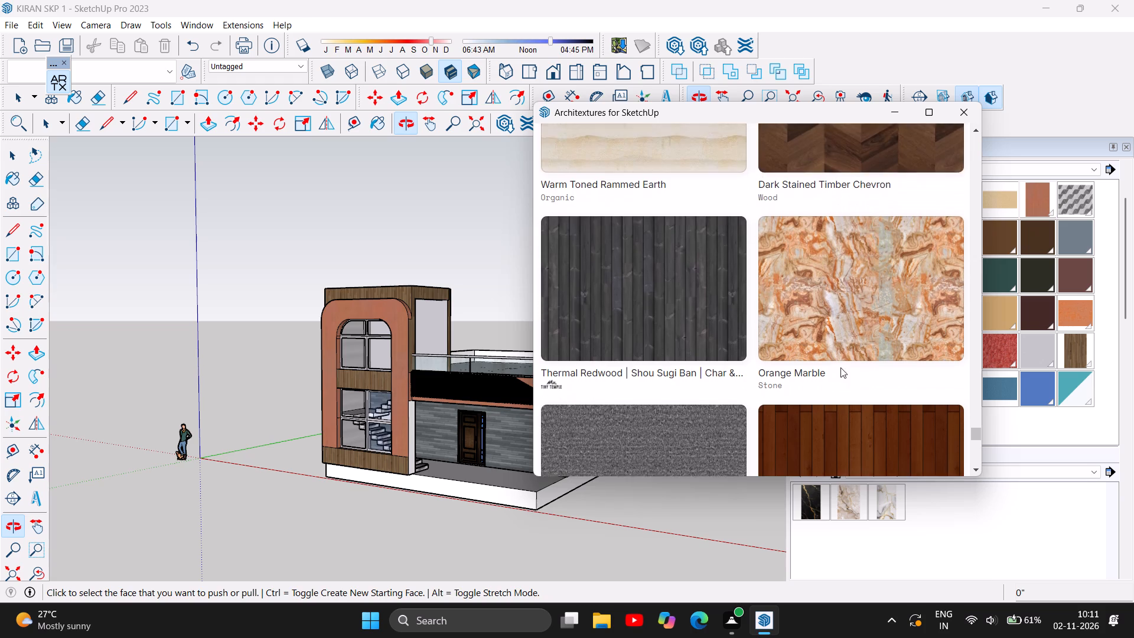
pyautogui.scroll(-5, 840, 367)
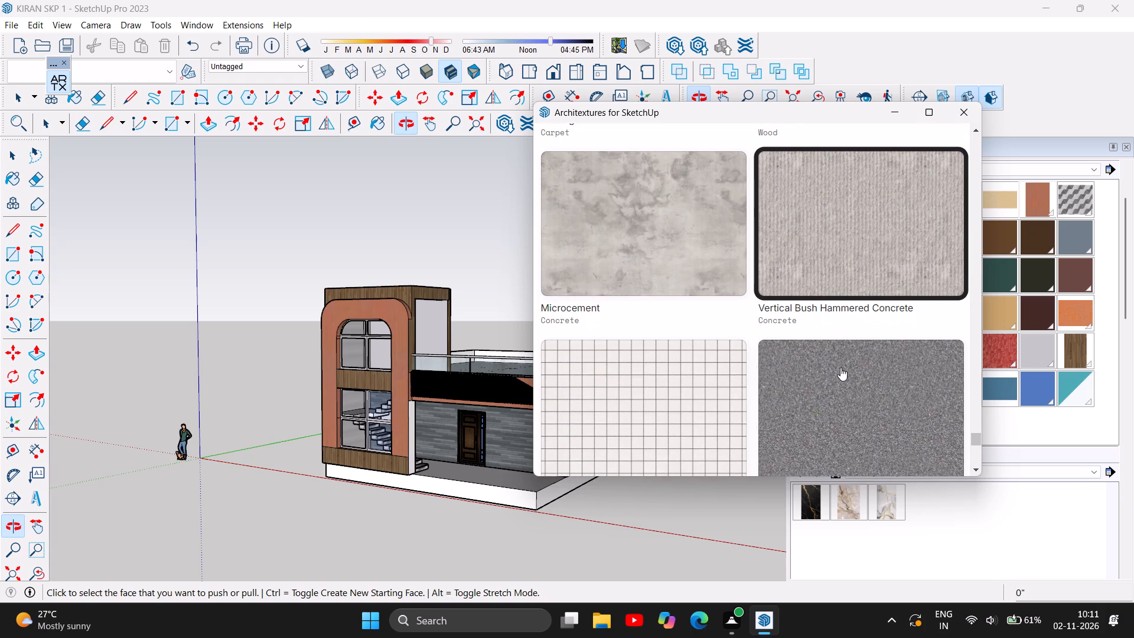
# Look through the rest of this texture batch, covering gravel, terracotta roof tile, hexagonal tile, terrazzo, aluminium cladding, marble and OSB finishes.
pyautogui.scroll(-3, 840, 367)
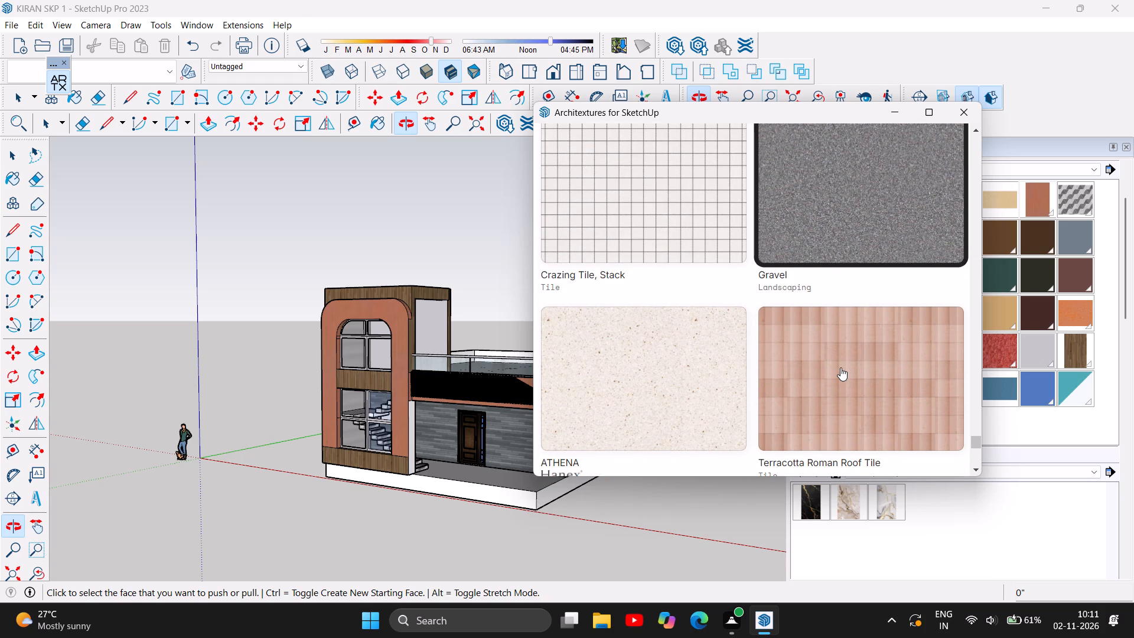
pyautogui.scroll(-5, 840, 367)
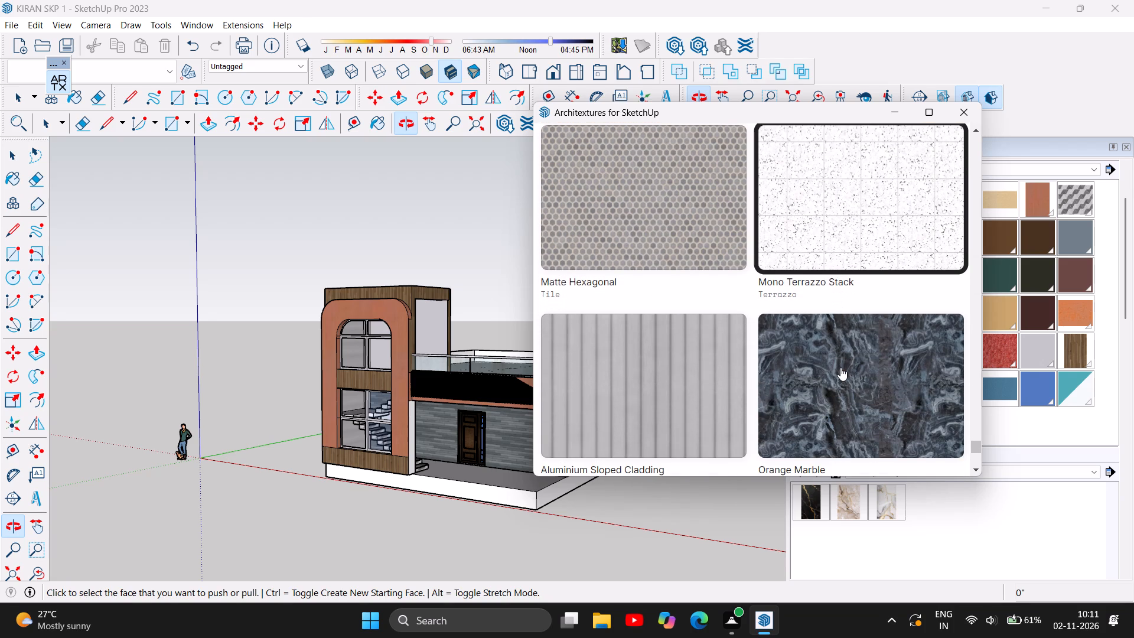
pyautogui.scroll(-2, 840, 367)
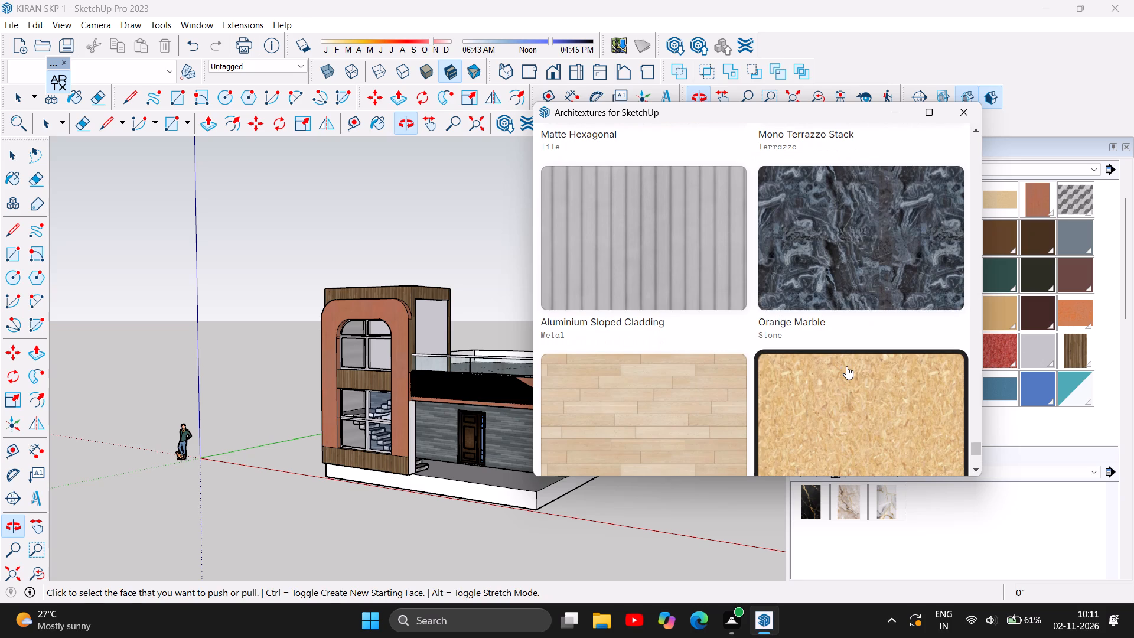
pyautogui.scroll(-2, 846, 366)
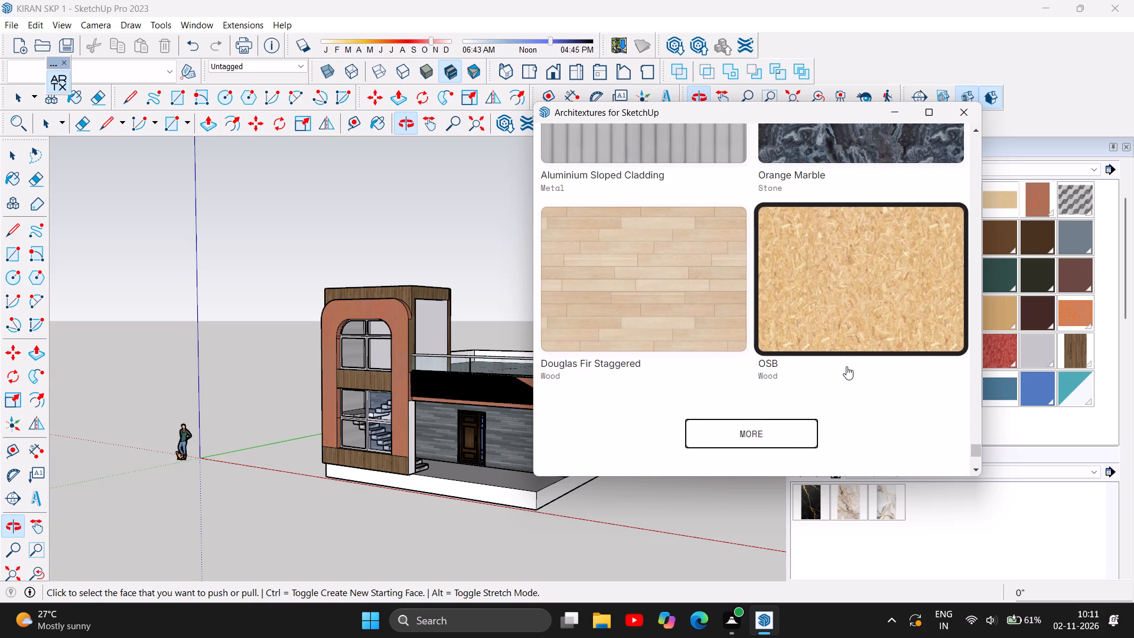
# Load another batch of Architextures textures and examine its felt, oak, dark stained timber, terracotta and matte stack tile finishes.
pyautogui.click(790, 444)
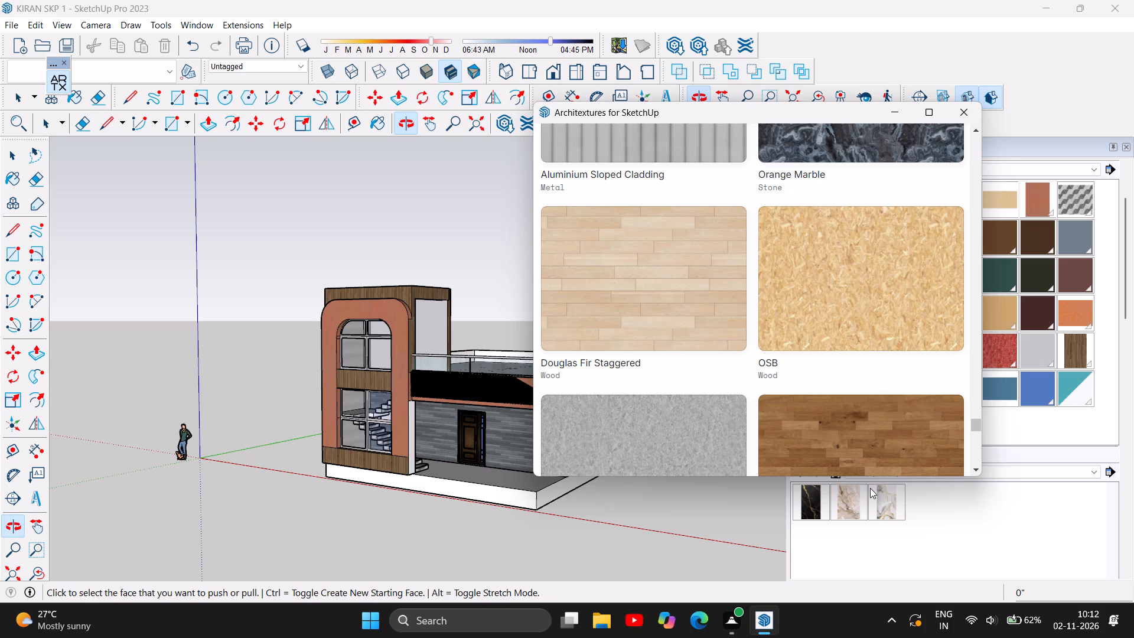
pyautogui.scroll(-1, 887, 487)
pyautogui.scroll(-3, 806, 350)
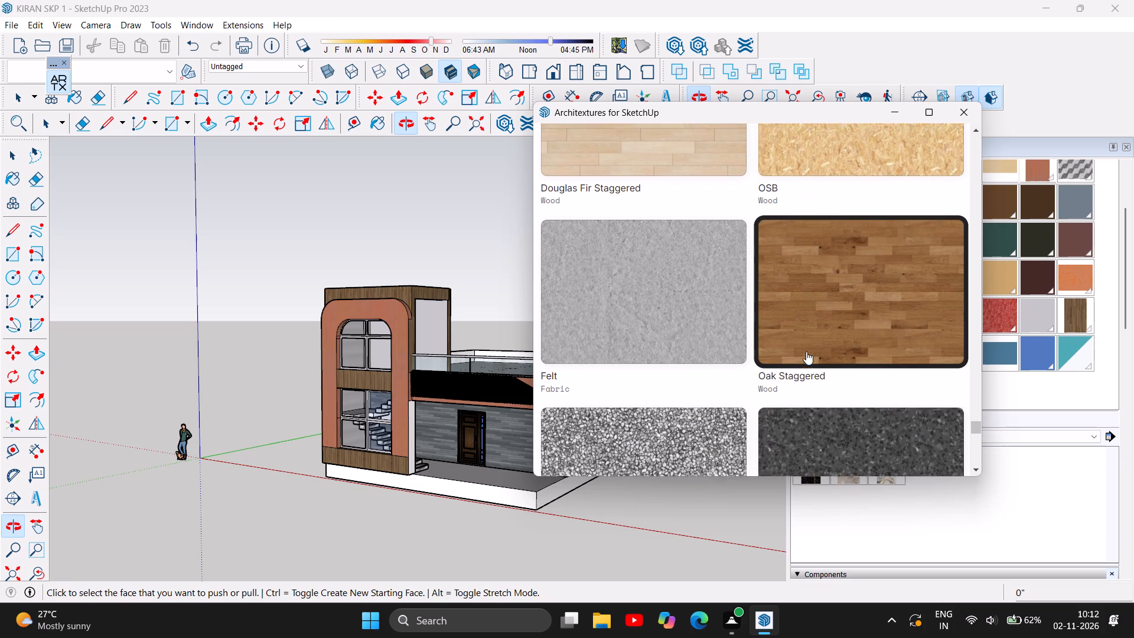
pyautogui.scroll(-7, 806, 351)
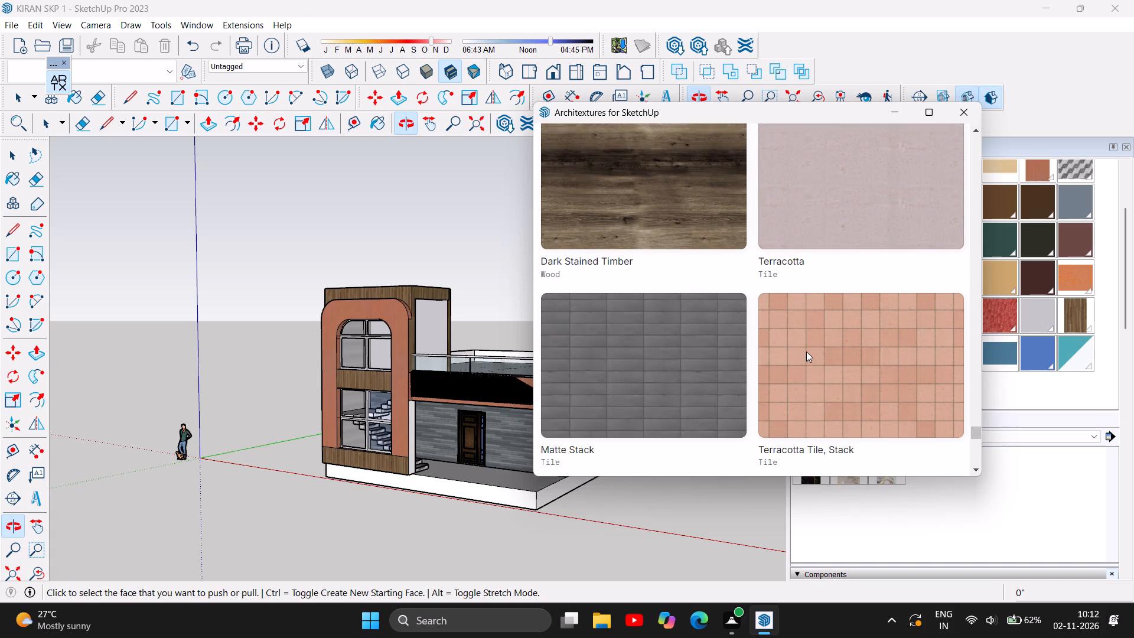
# Look through the rest of this batch, covering render, hexagonal Calacatta, grey brick, leather, birch veneer, rattan, crazing tile, brushed concrete and white painted brick.
pyautogui.scroll(-3, 806, 351)
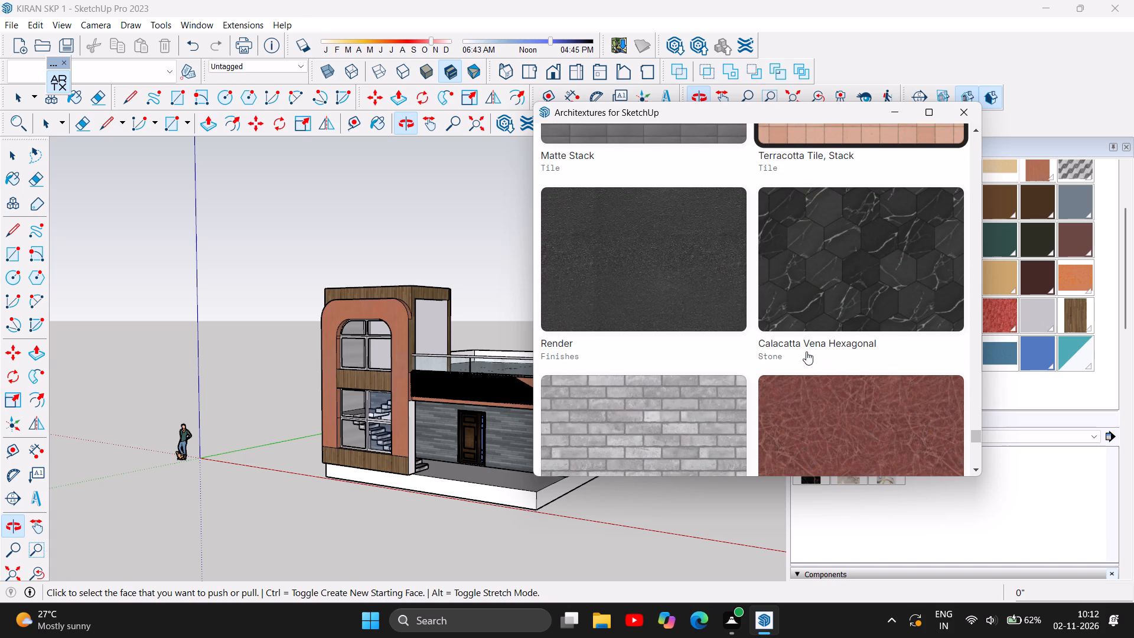
pyautogui.scroll(-4, 806, 351)
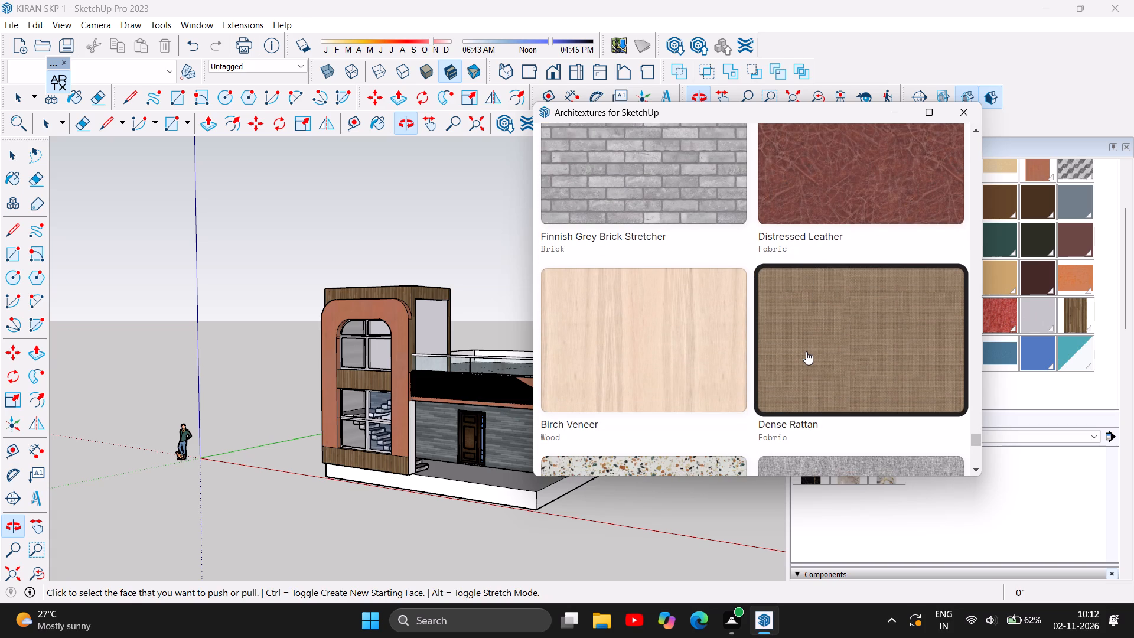
pyautogui.scroll(-1, 806, 351)
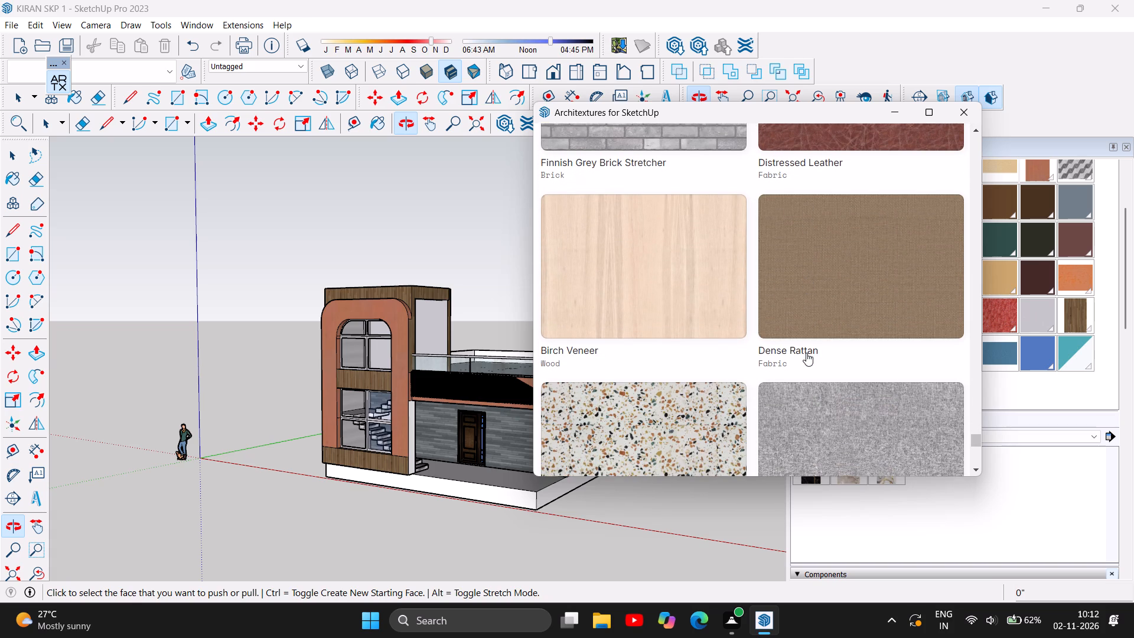
pyautogui.scroll(-6, 806, 353)
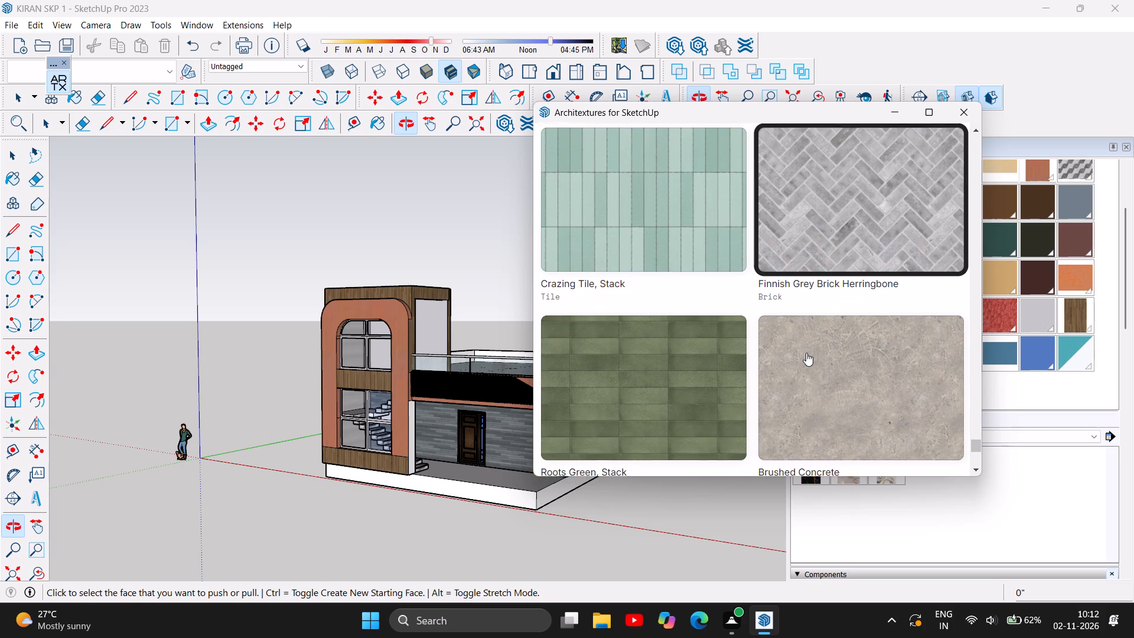
pyautogui.scroll(-4, 806, 353)
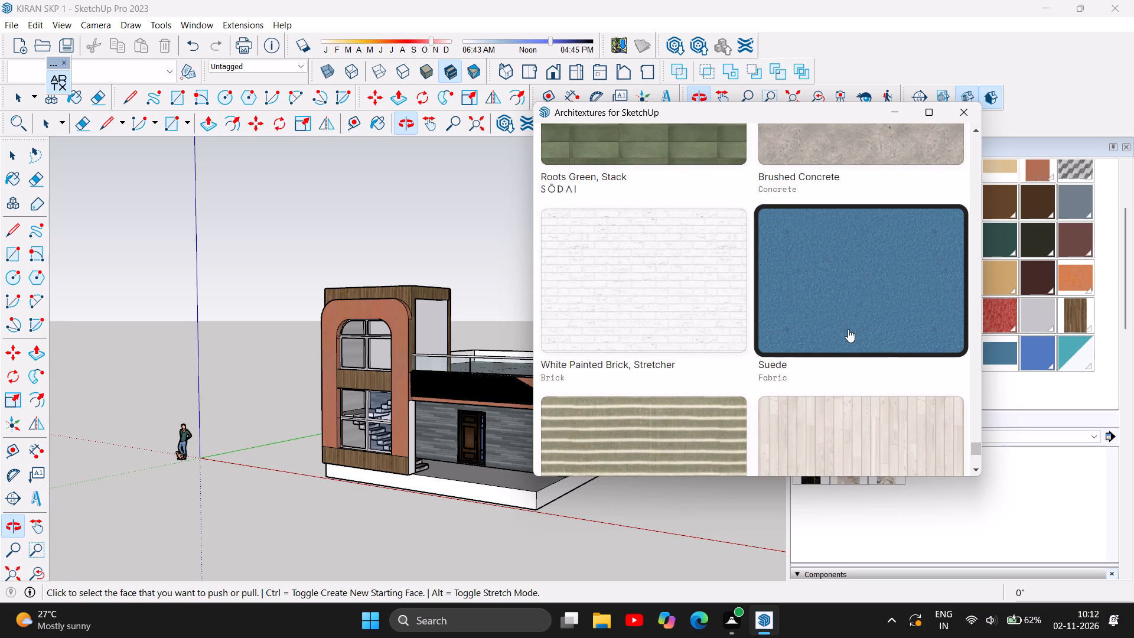
# Open the blue Suede fabric texture and read through its description down to the related textures.
pyautogui.click(849, 327)
pyautogui.scroll(-3, 781, 380)
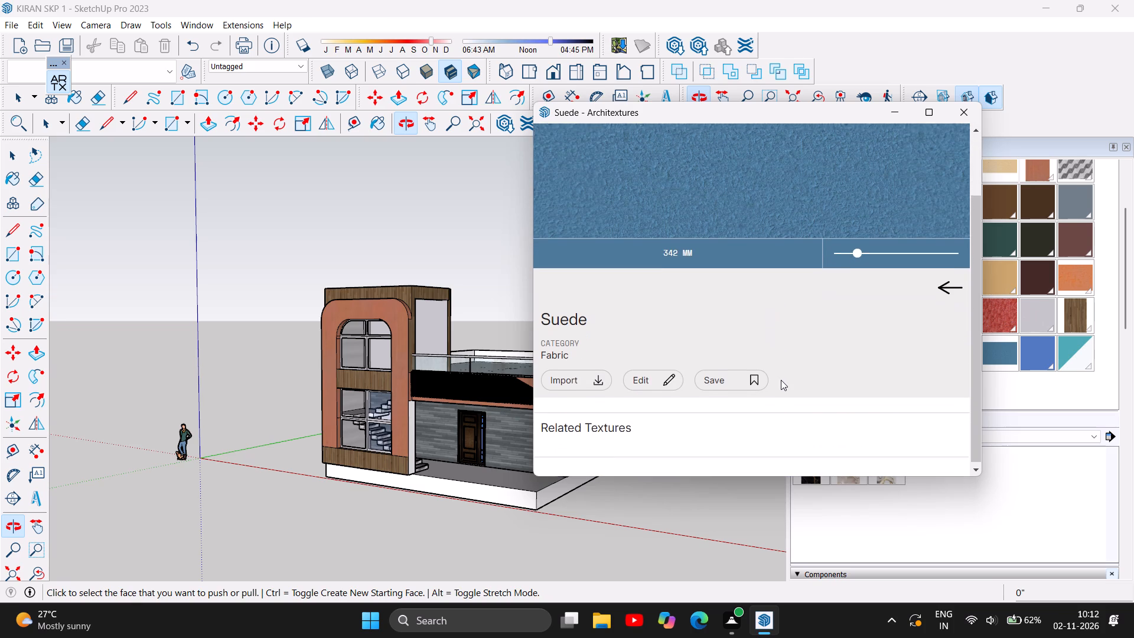
pyautogui.scroll(-1, 781, 380)
pyautogui.scroll(1, 808, 371)
pyautogui.scroll(-3, 808, 371)
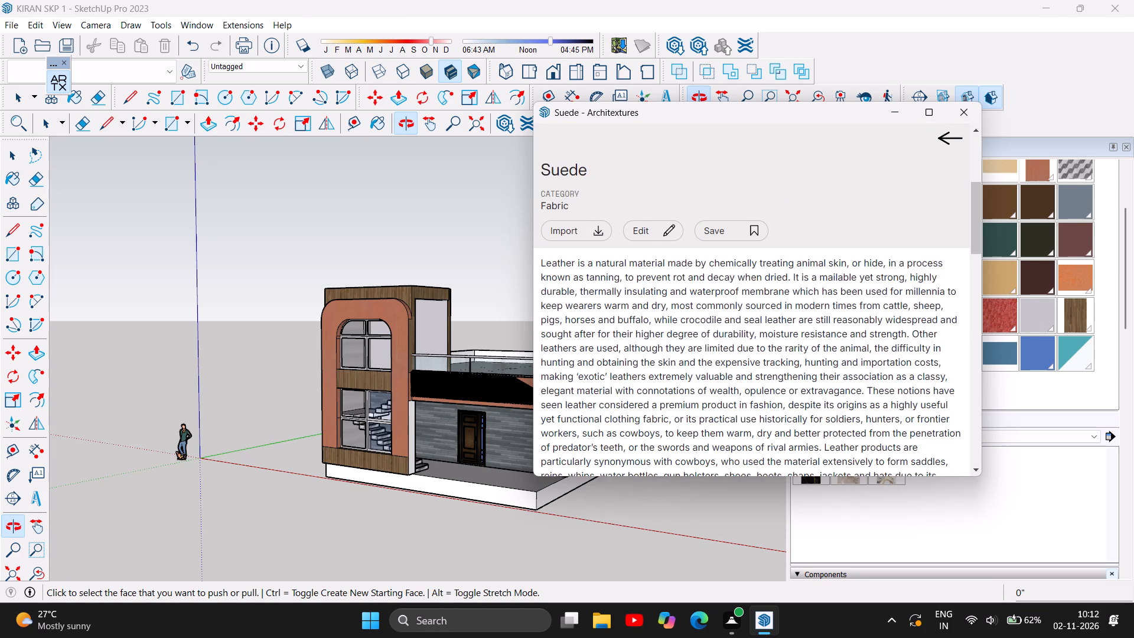
pyautogui.scroll(-1, 821, 395)
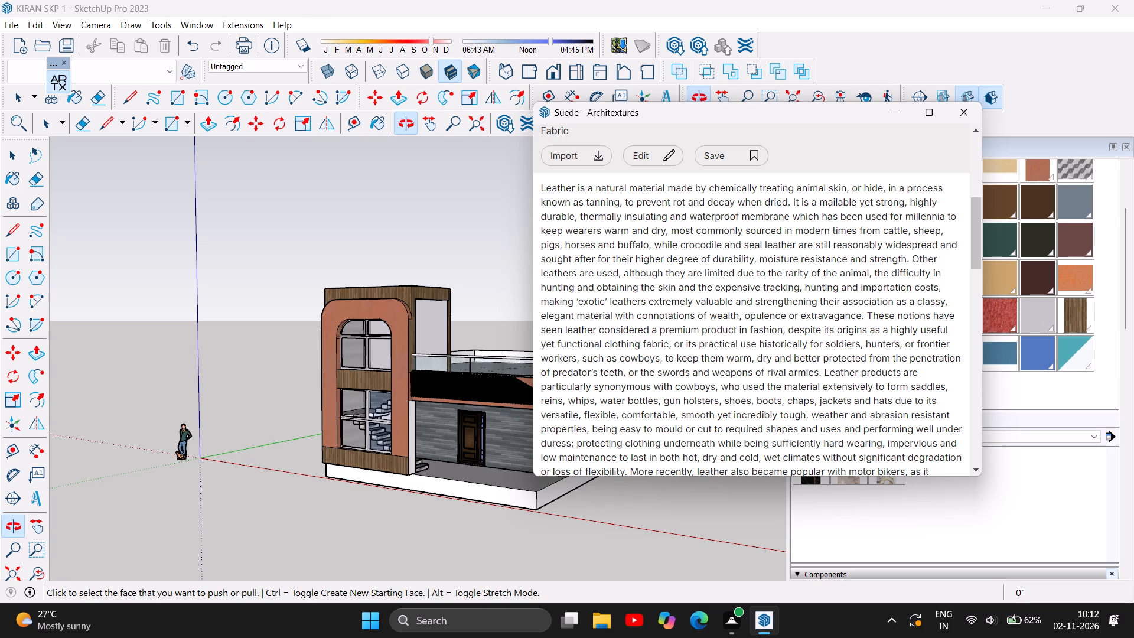
pyautogui.scroll(-4, 882, 372)
pyautogui.scroll(-2, 837, 391)
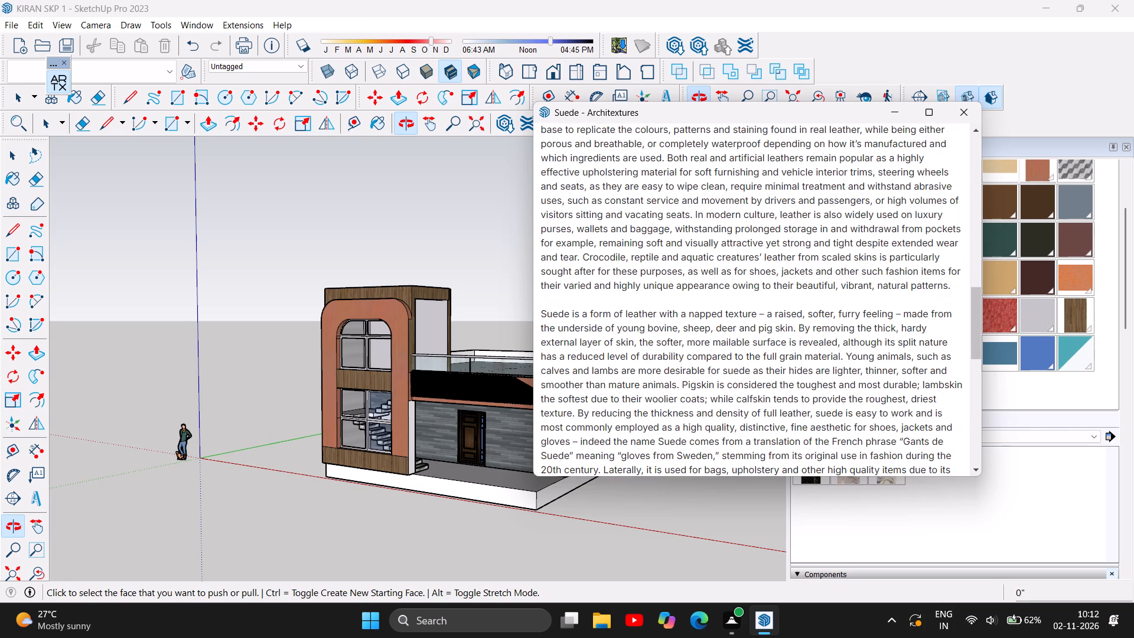
pyautogui.scroll(-7, 836, 398)
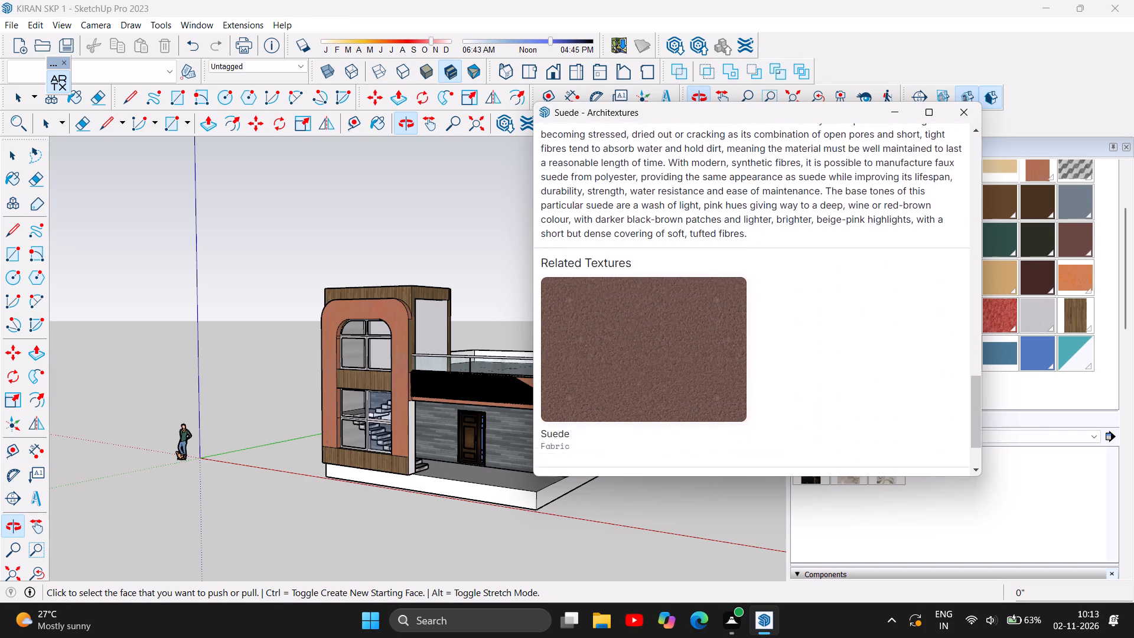
# Open the related brown Suede texture, read through its details and return to the texture library listing.
pyautogui.click(636, 279)
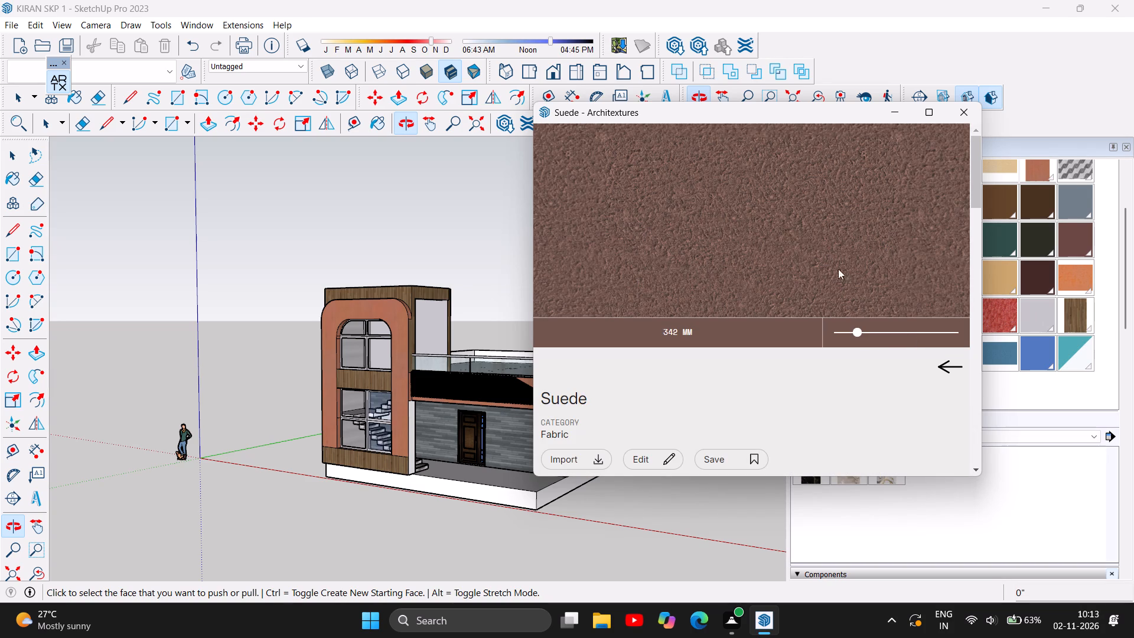
pyautogui.scroll(-1, 617, 437)
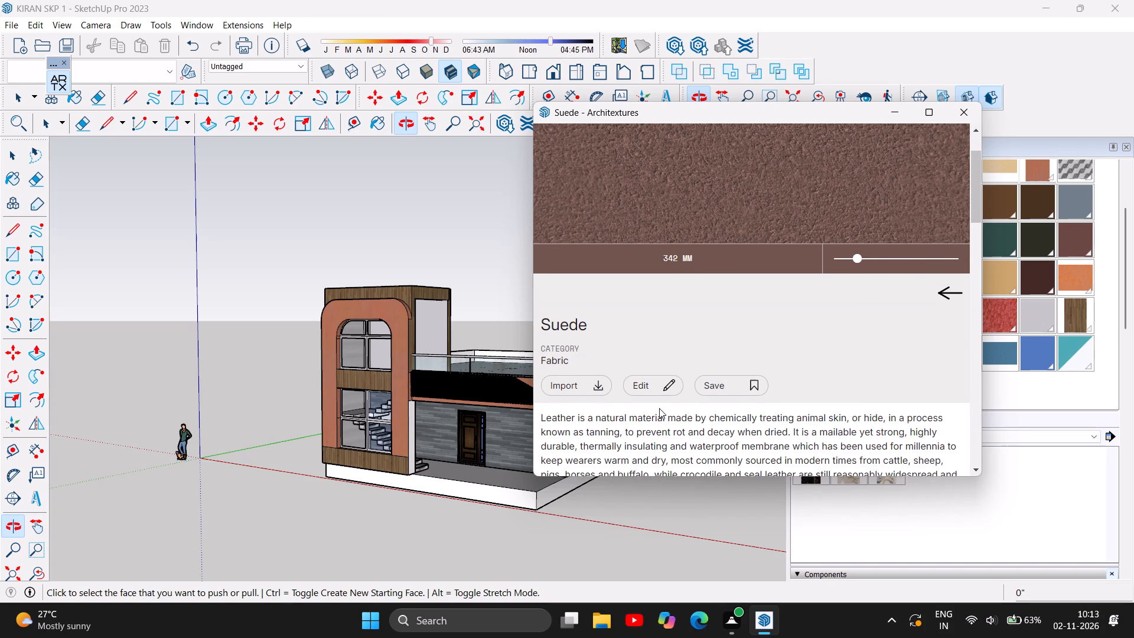
pyautogui.scroll(1, 659, 408)
pyautogui.scroll(-3, 661, 406)
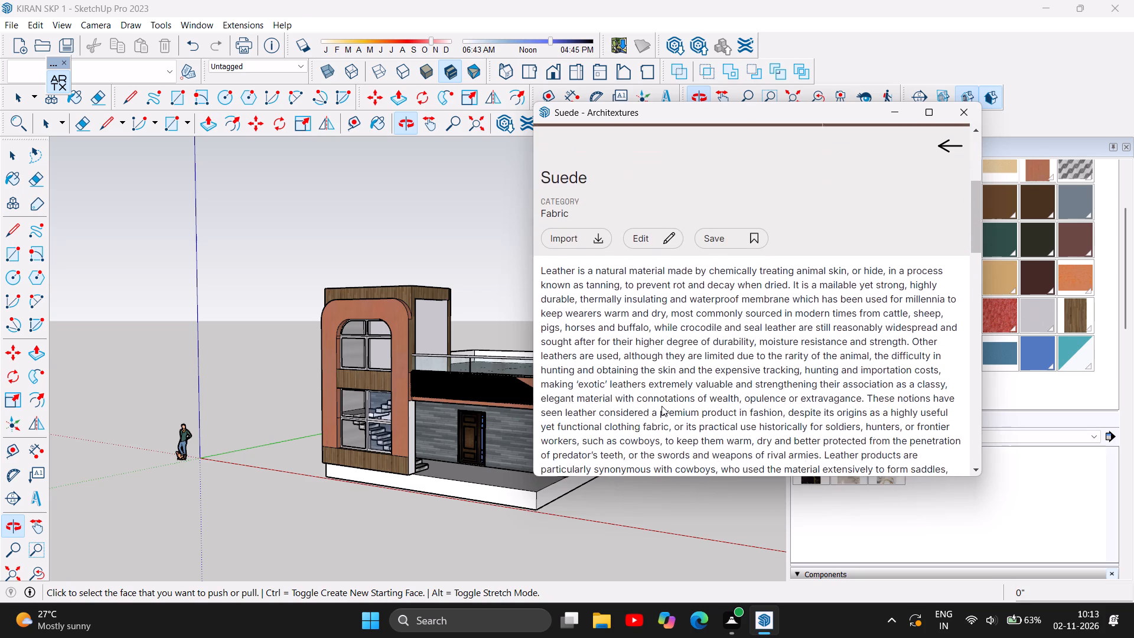
pyautogui.scroll(-8, 661, 406)
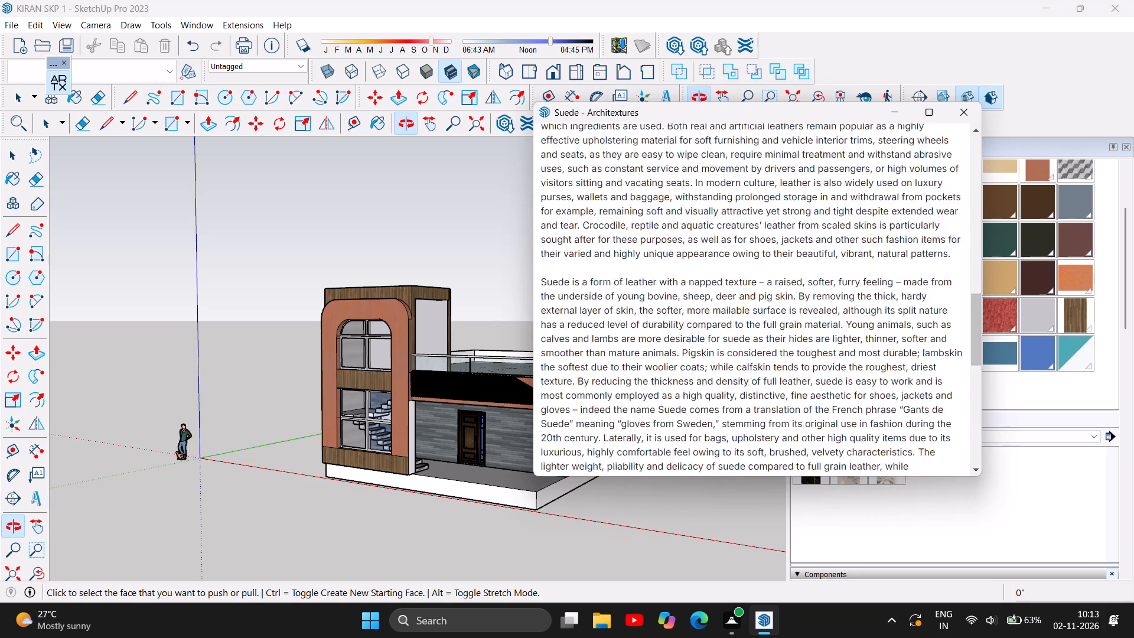
pyautogui.scroll(-9, 661, 406)
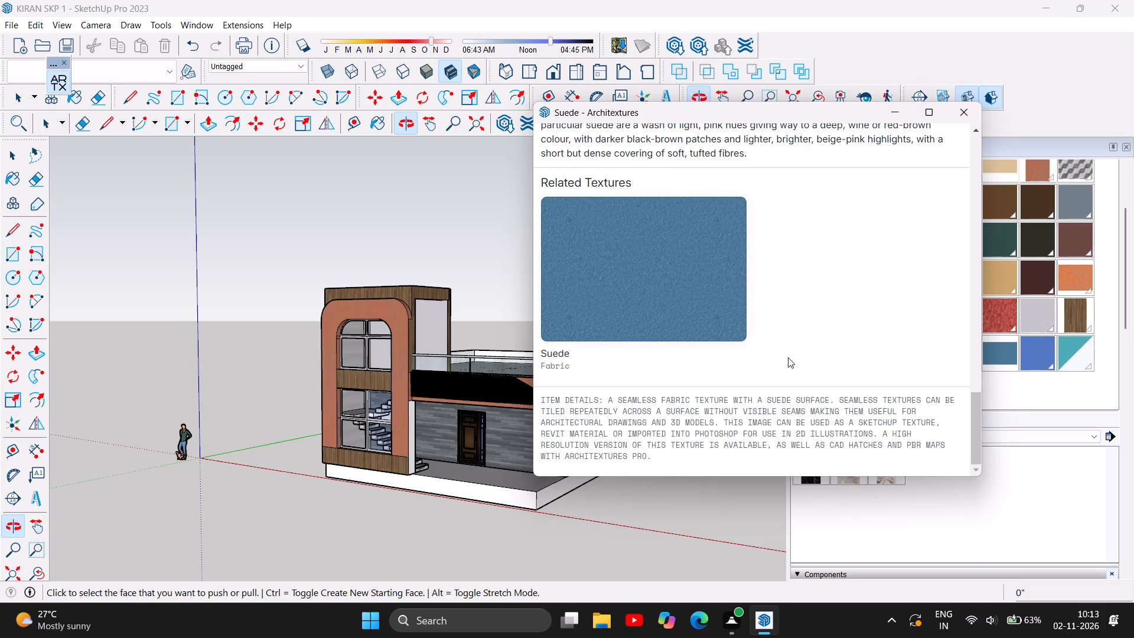
pyautogui.scroll(4, 982, 438)
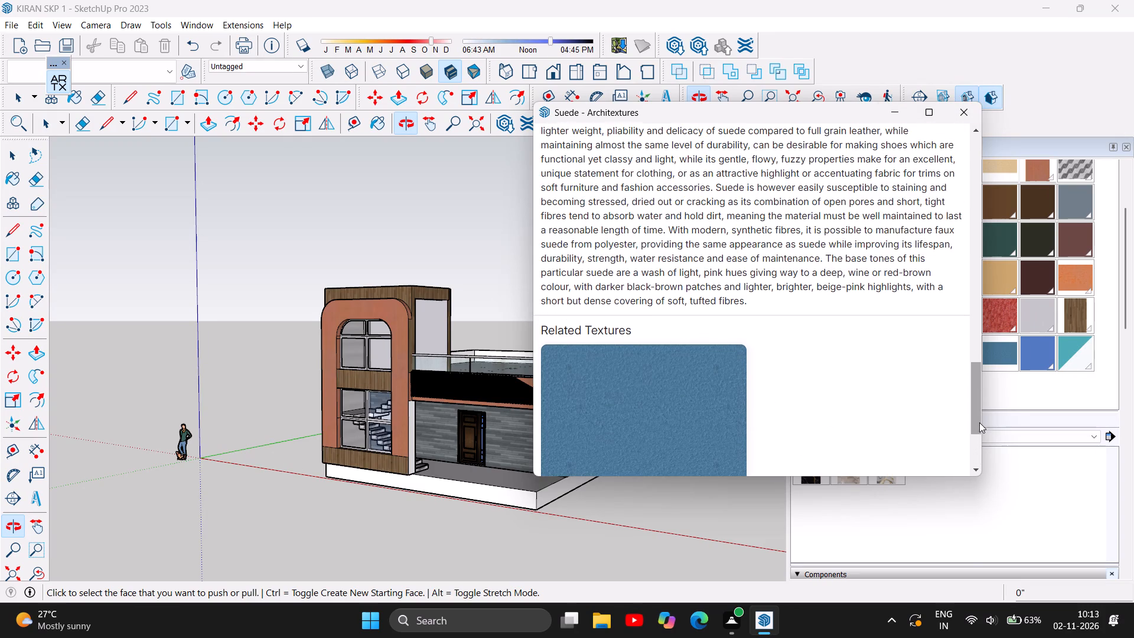
pyautogui.scroll(7, 979, 421)
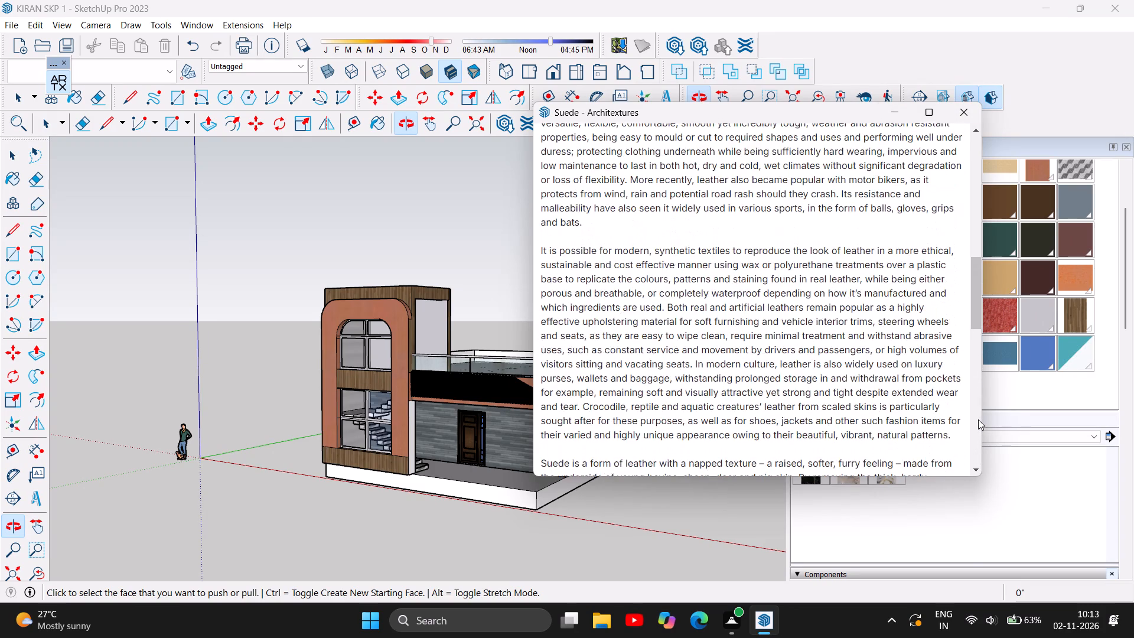
pyautogui.scroll(5, 978, 419)
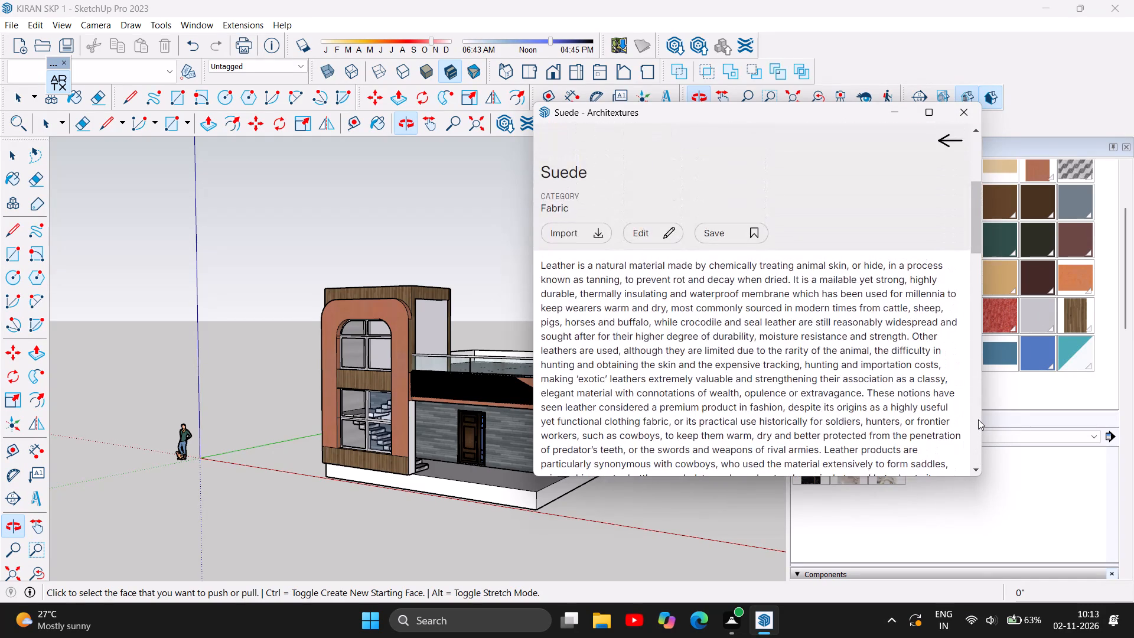
pyautogui.scroll(1, 972, 420)
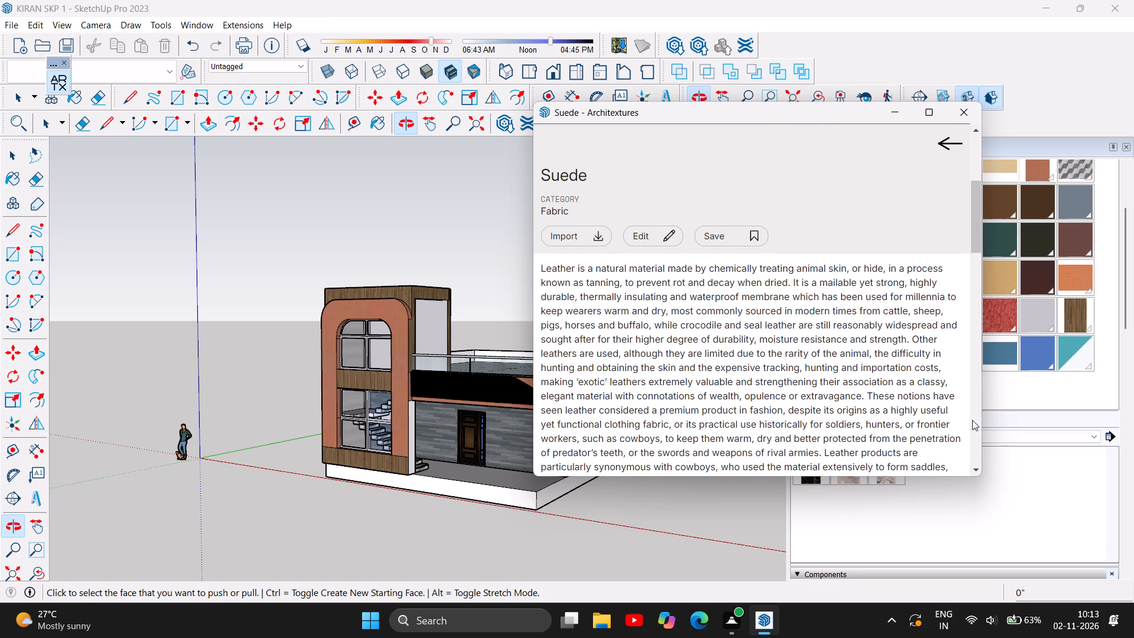
pyautogui.click(951, 208)
# Load the next batch of textures and examine its terrazzo, birch veneer, concrete, sandstone, corrugated aluminium, flagstone, hexagonal limestone, textured plaster and cotton canvas finishes.
pyautogui.scroll(-1, 840, 298)
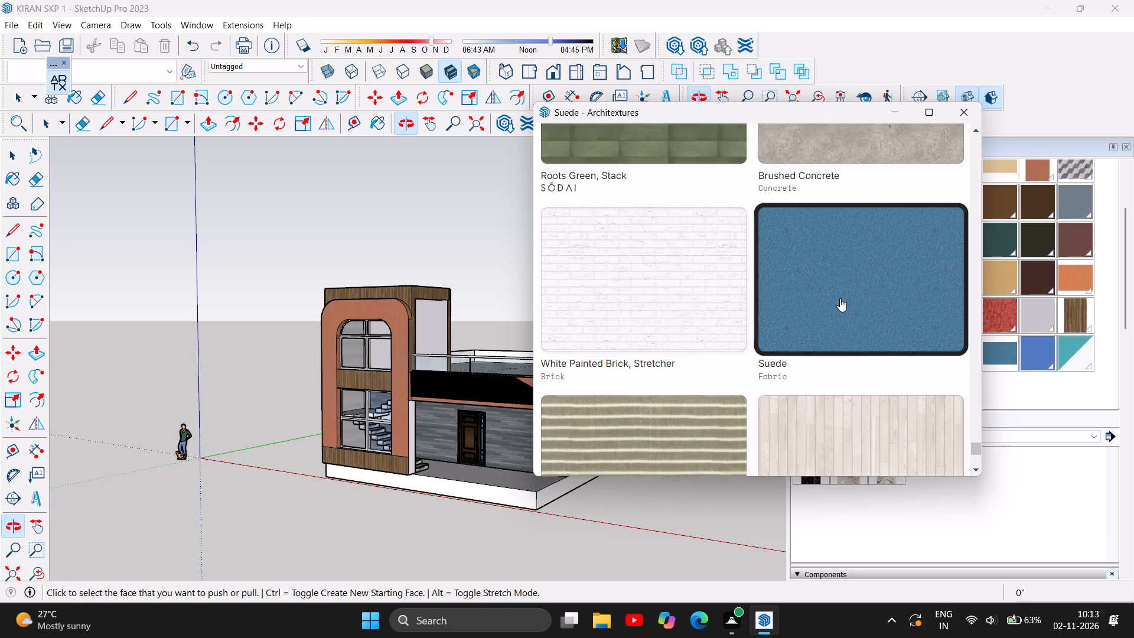
pyautogui.scroll(-3, 840, 298)
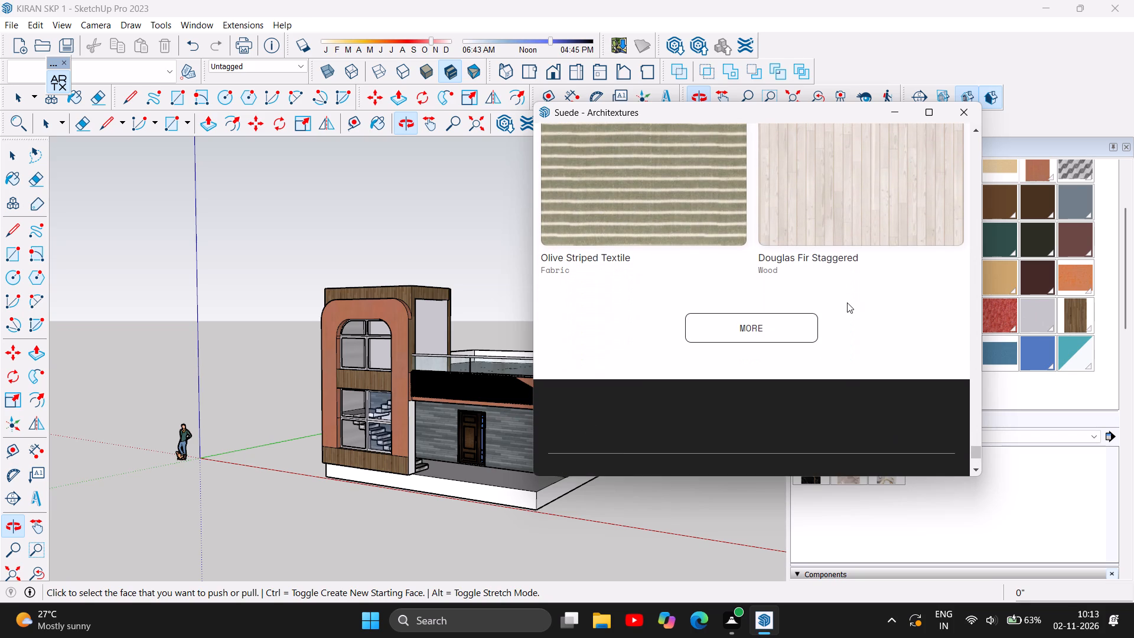
pyautogui.click(754, 334)
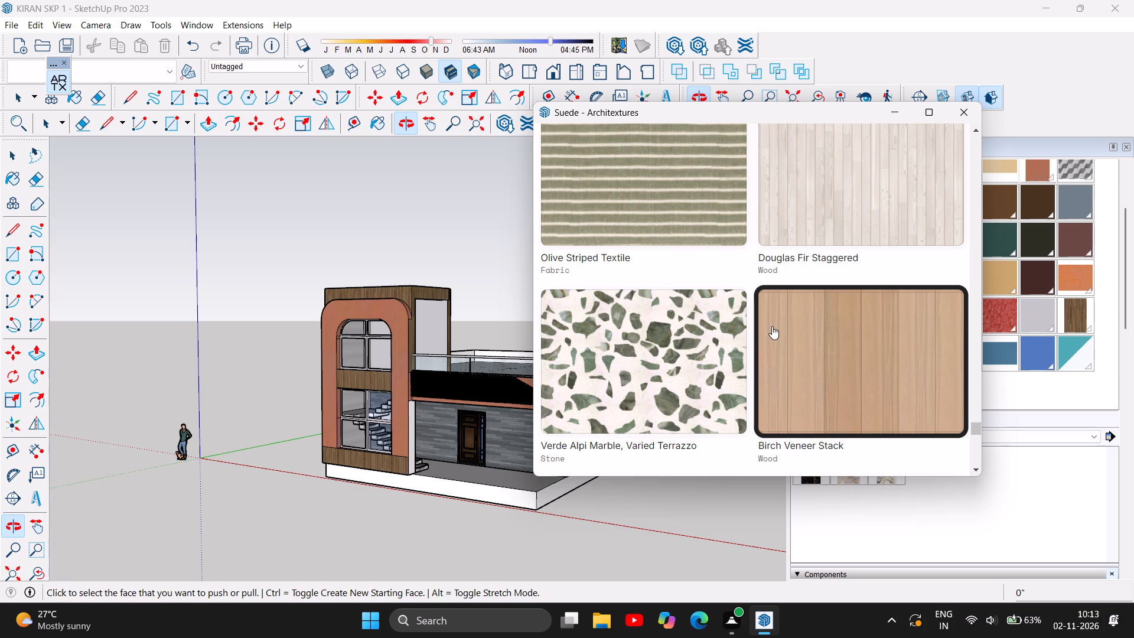
pyautogui.scroll(-4, 772, 326)
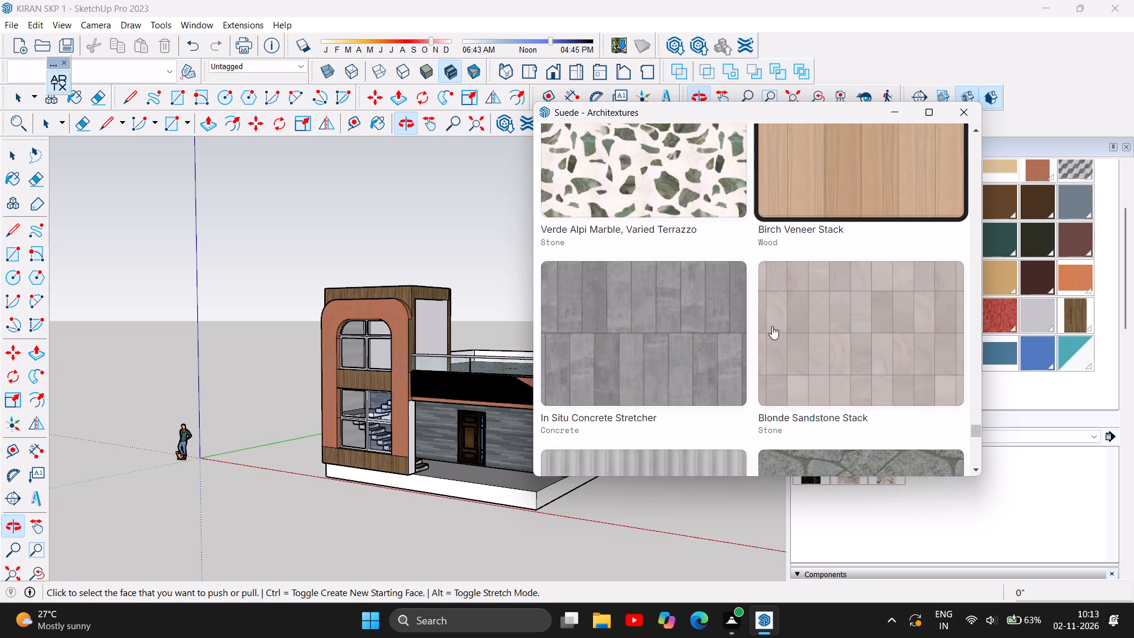
pyautogui.scroll(-5, 772, 326)
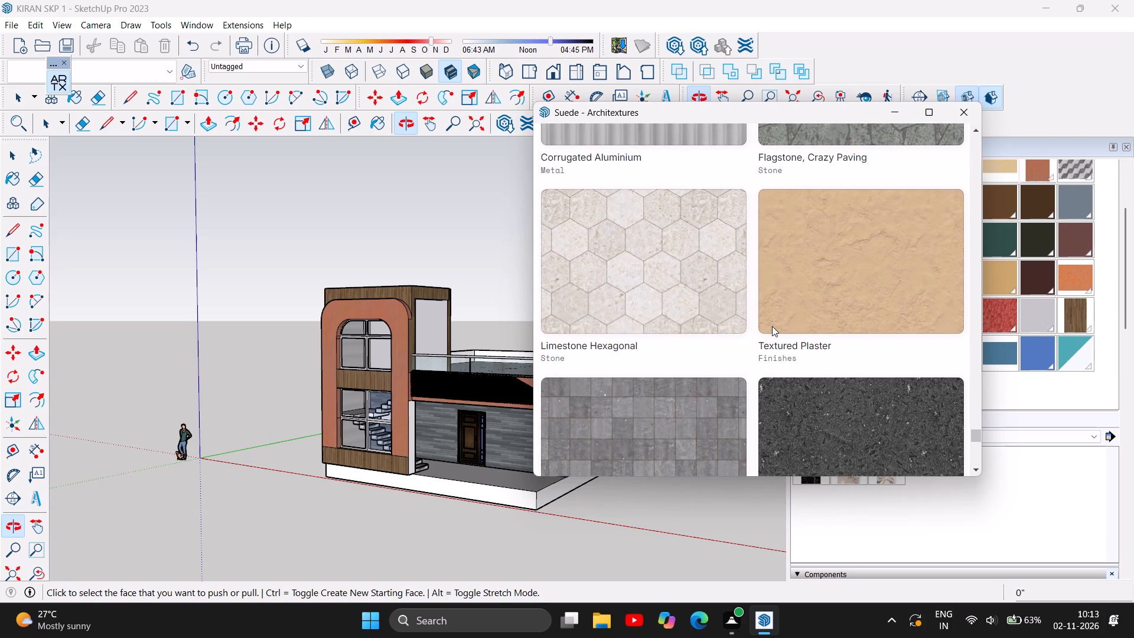
pyautogui.scroll(-7, 772, 326)
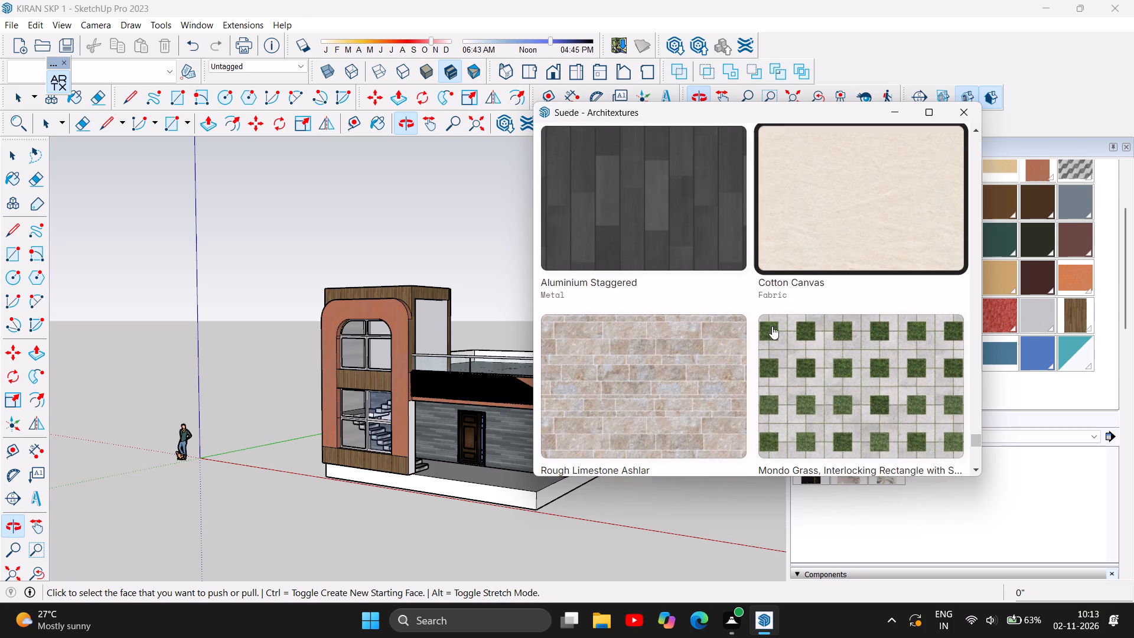
# Look through the rest of this batch, covering Flemish concrete, industrial brick, glazed fishscale tile, split modular panel, fluted terracotta, reconstituted stone and granite chevron.
pyautogui.scroll(-8, 772, 326)
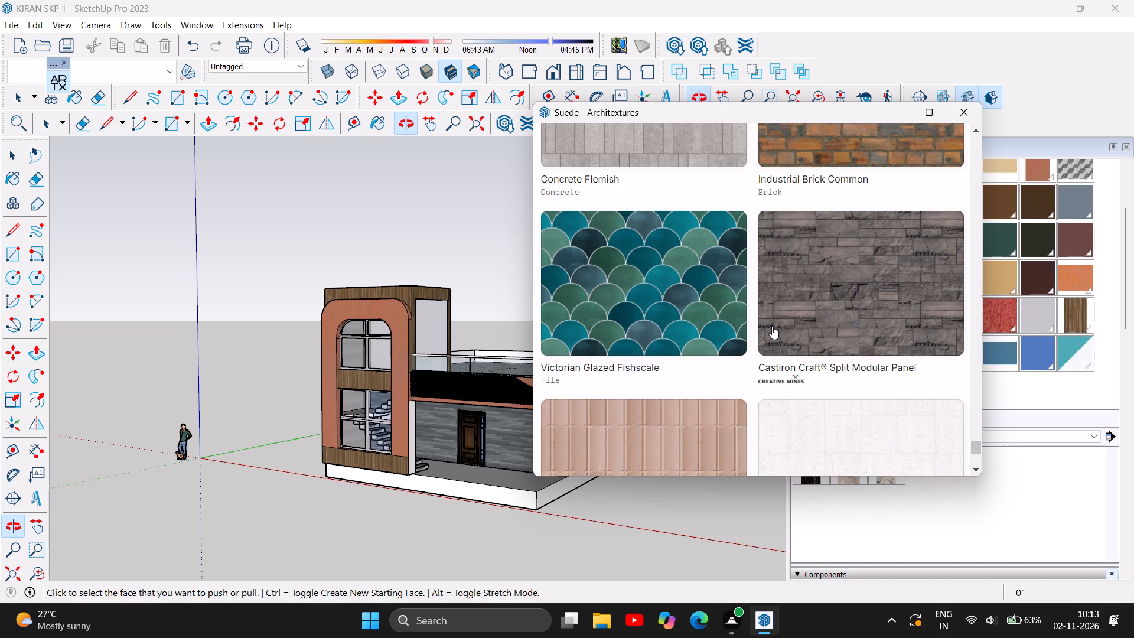
pyautogui.scroll(-2, 772, 326)
pyautogui.scroll(3, 772, 326)
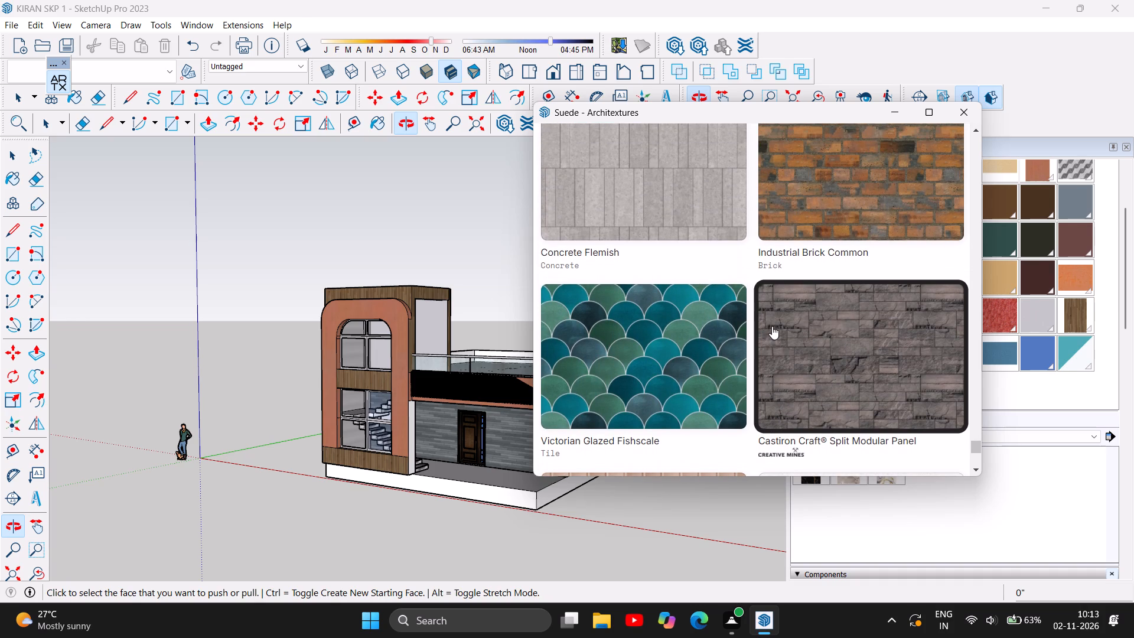
pyautogui.scroll(-6, 772, 326)
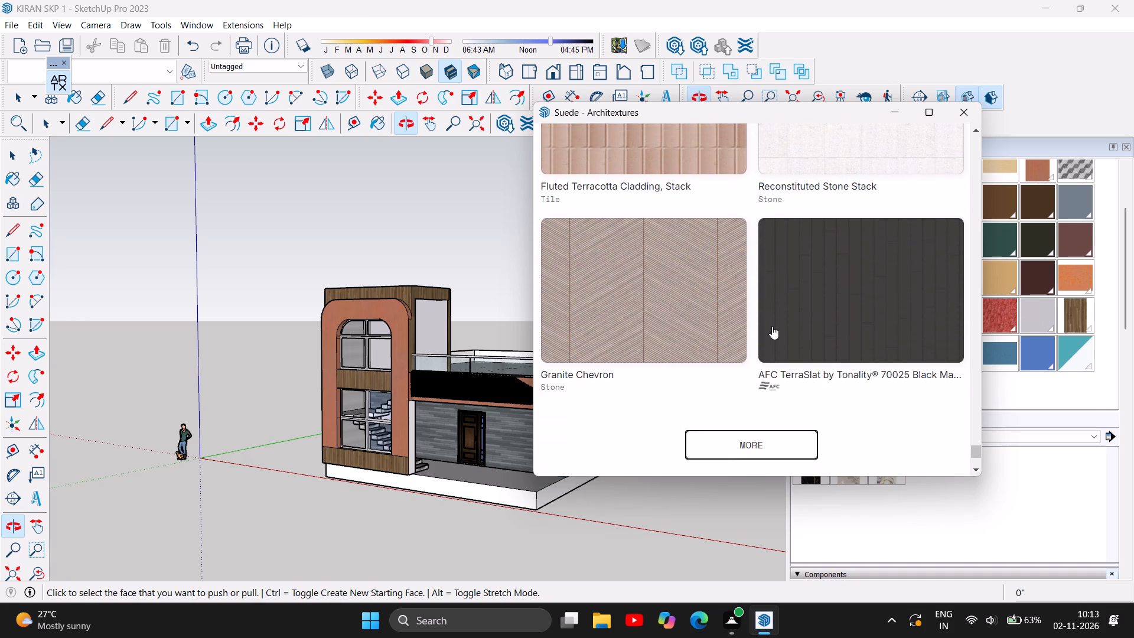
pyautogui.scroll(-1, 772, 326)
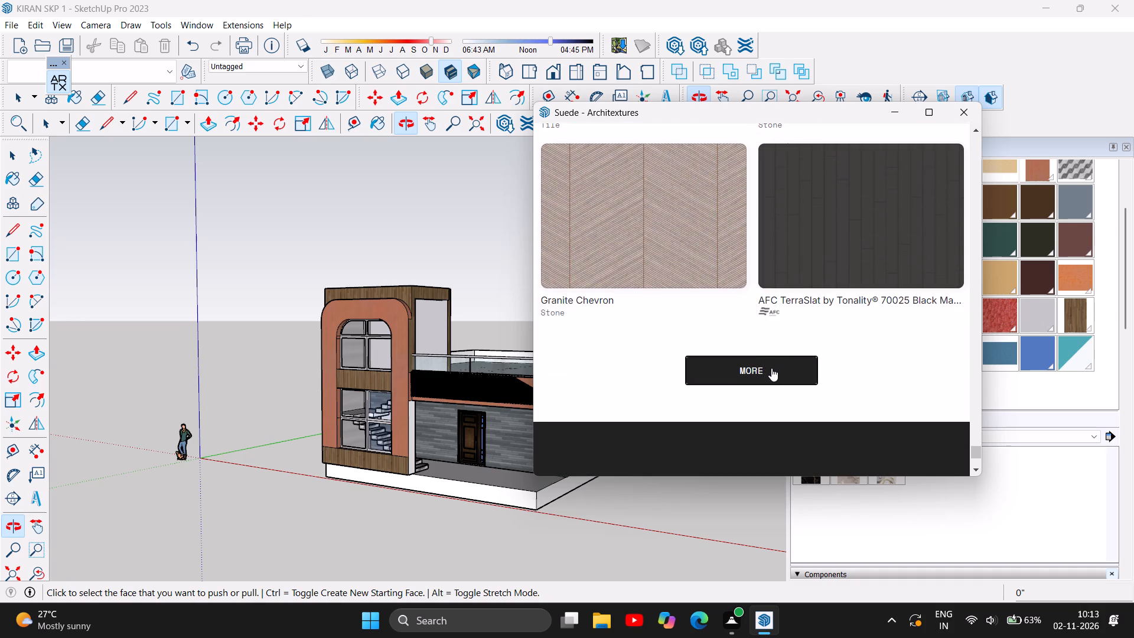
# Load the next batch of library textures and examine its timber, boardmarked concrete, tile, limestone, flagstone, basalt ashlar and patinated copper finishes.
pyautogui.click(771, 368)
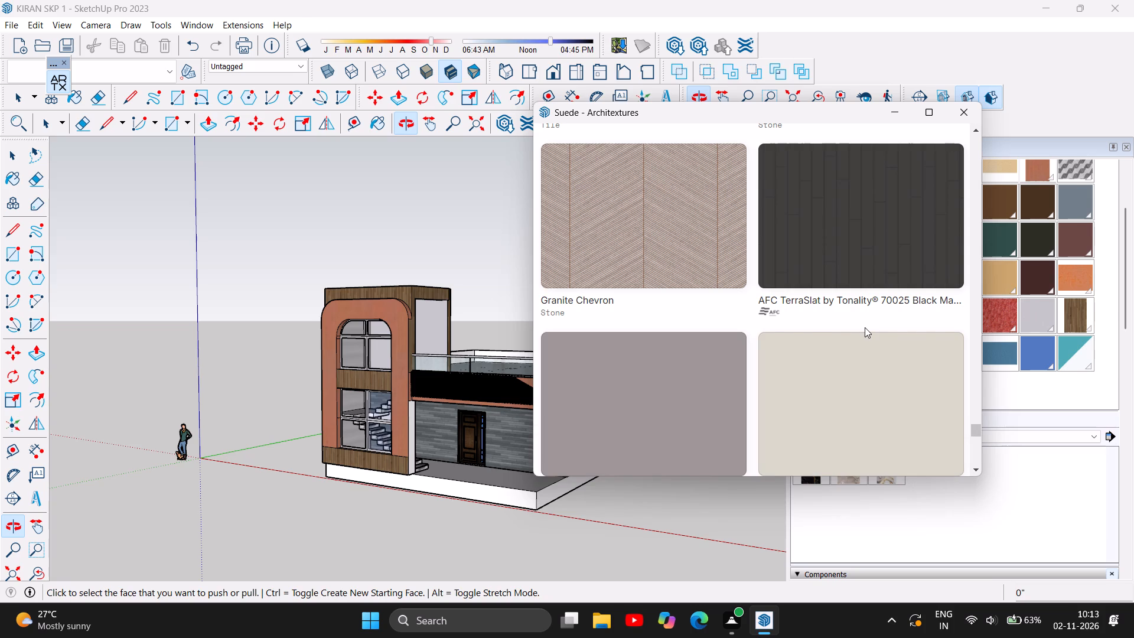
pyautogui.scroll(-1, 865, 327)
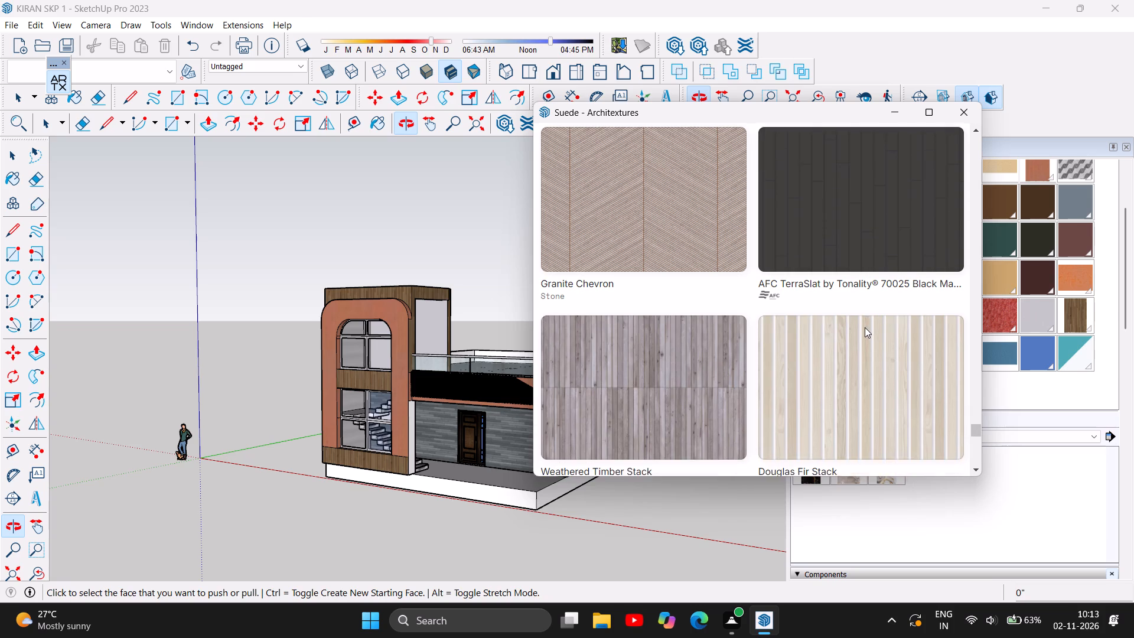
pyautogui.scroll(-5, 865, 327)
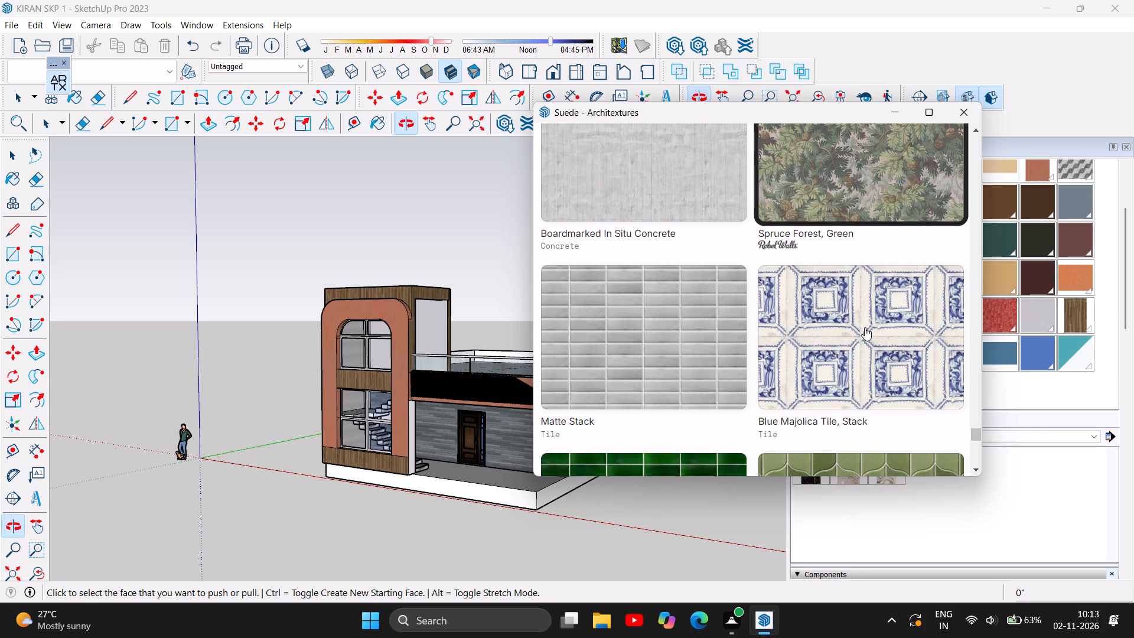
pyautogui.scroll(-5, 865, 327)
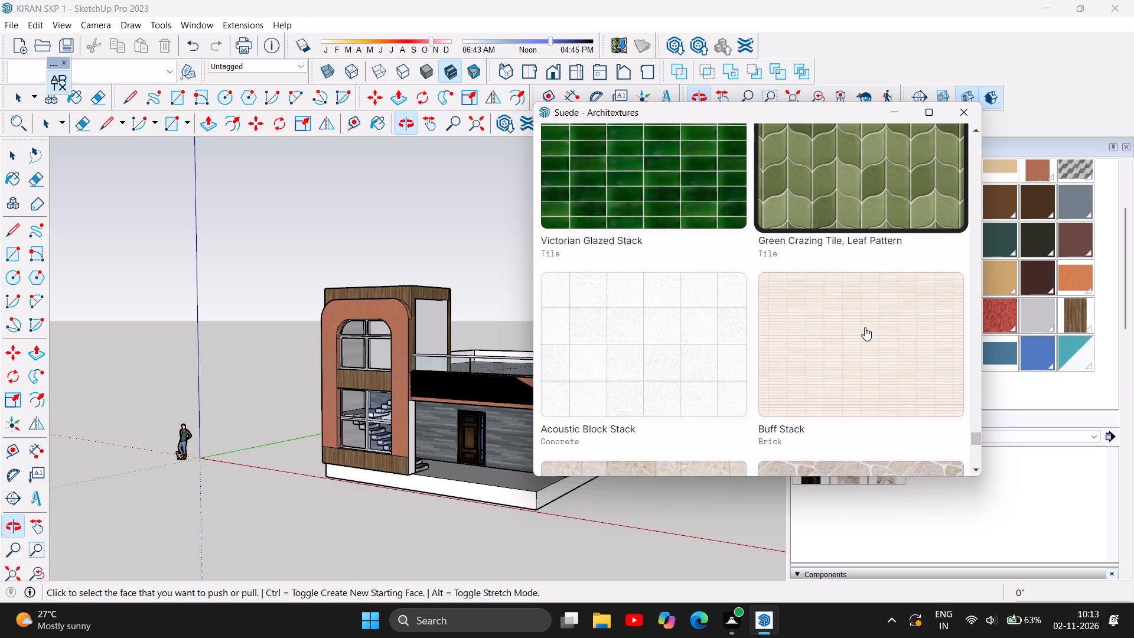
pyautogui.scroll(-4, 865, 327)
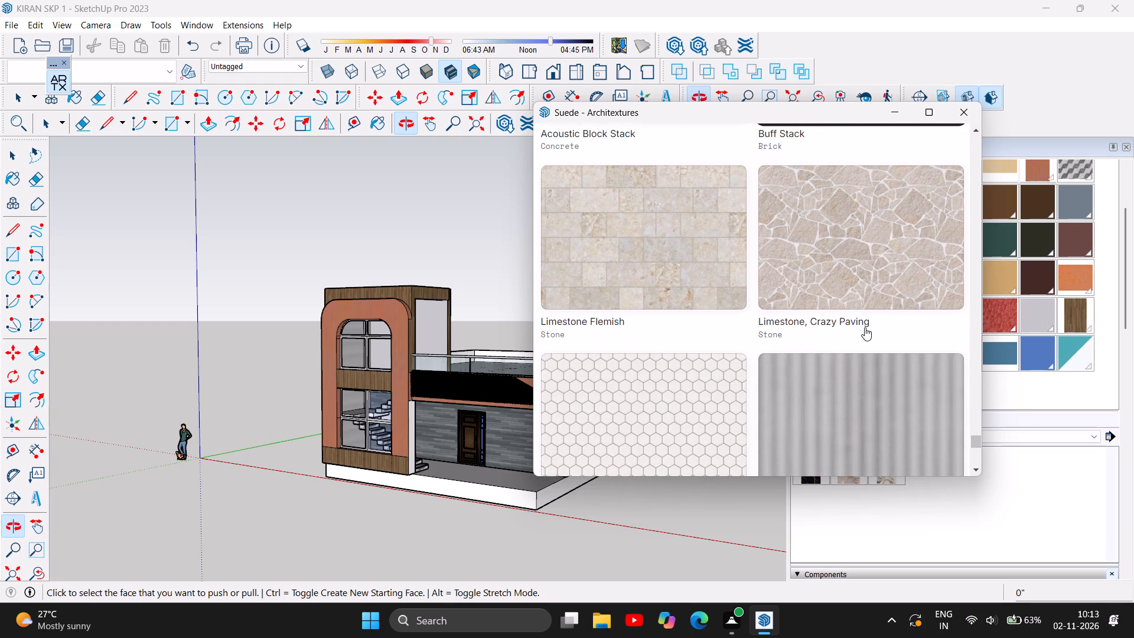
pyautogui.scroll(-1, 865, 327)
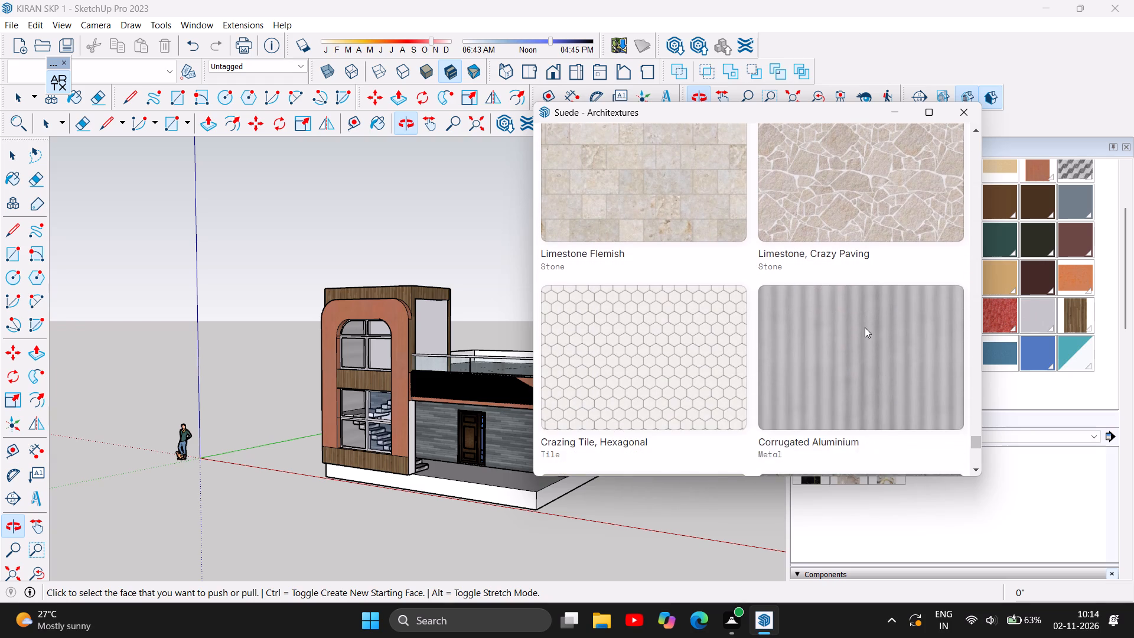
pyautogui.scroll(-5, 865, 327)
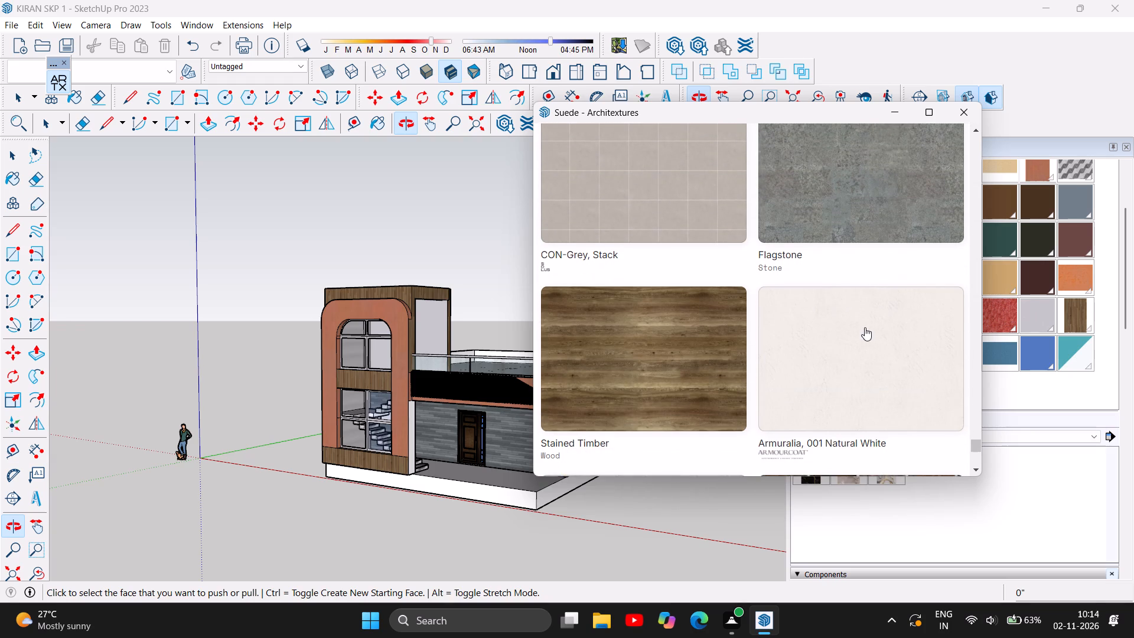
pyautogui.scroll(-7, 865, 327)
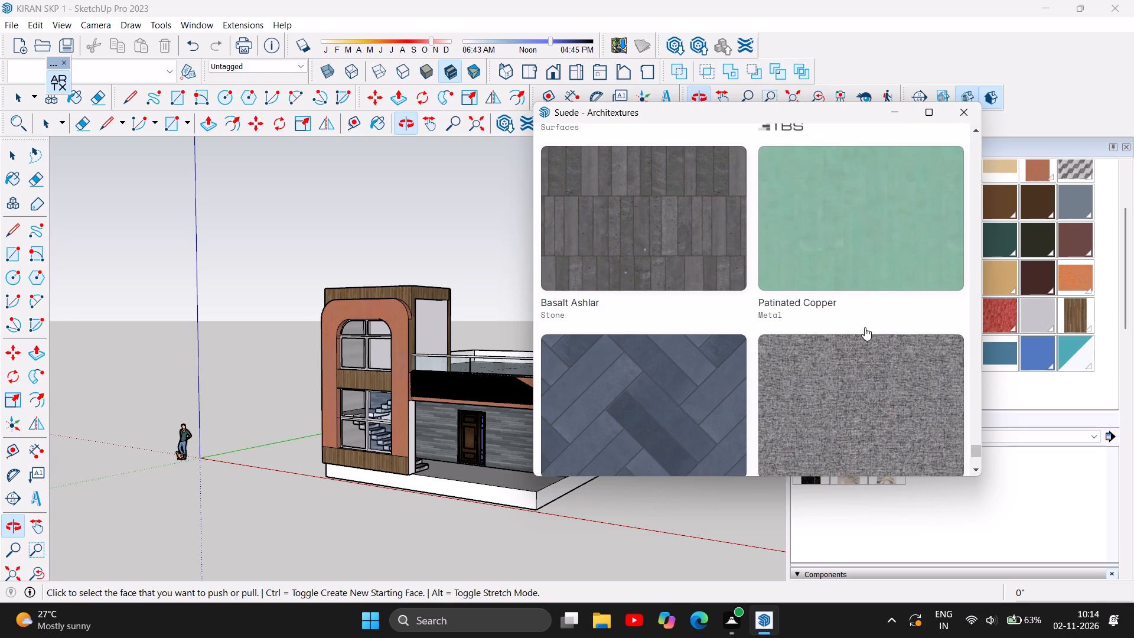
pyautogui.scroll(-5, 865, 327)
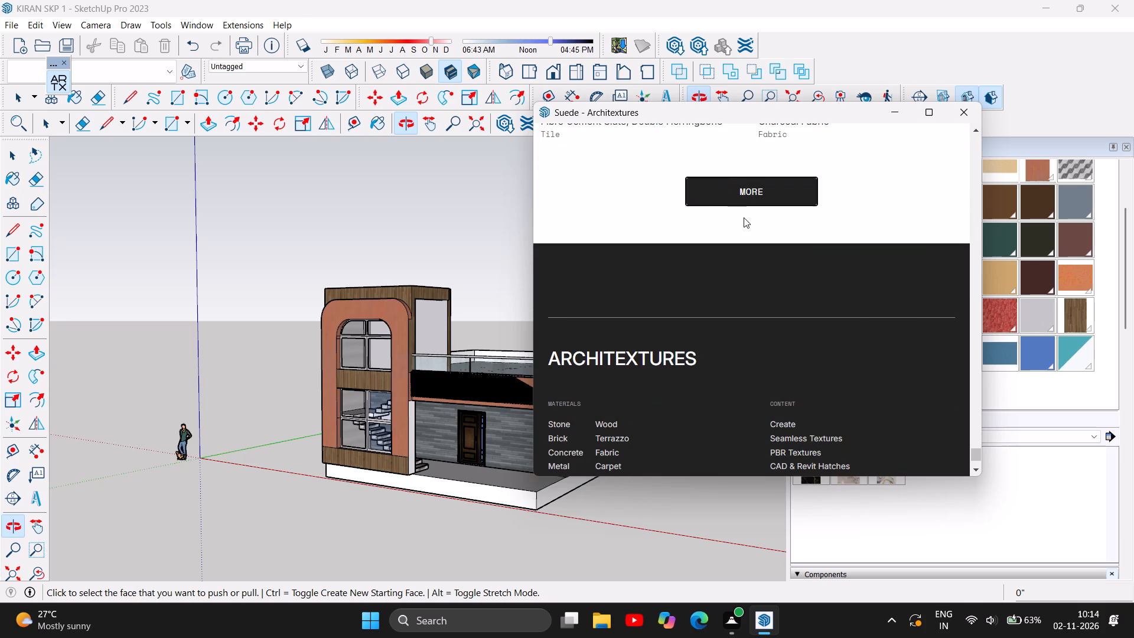
# Load a further batch of textures and examine its flagstone, brick, larch, marble, gravel, hammered limestone, painted block and brushed concrete finishes.
pyautogui.click(742, 201)
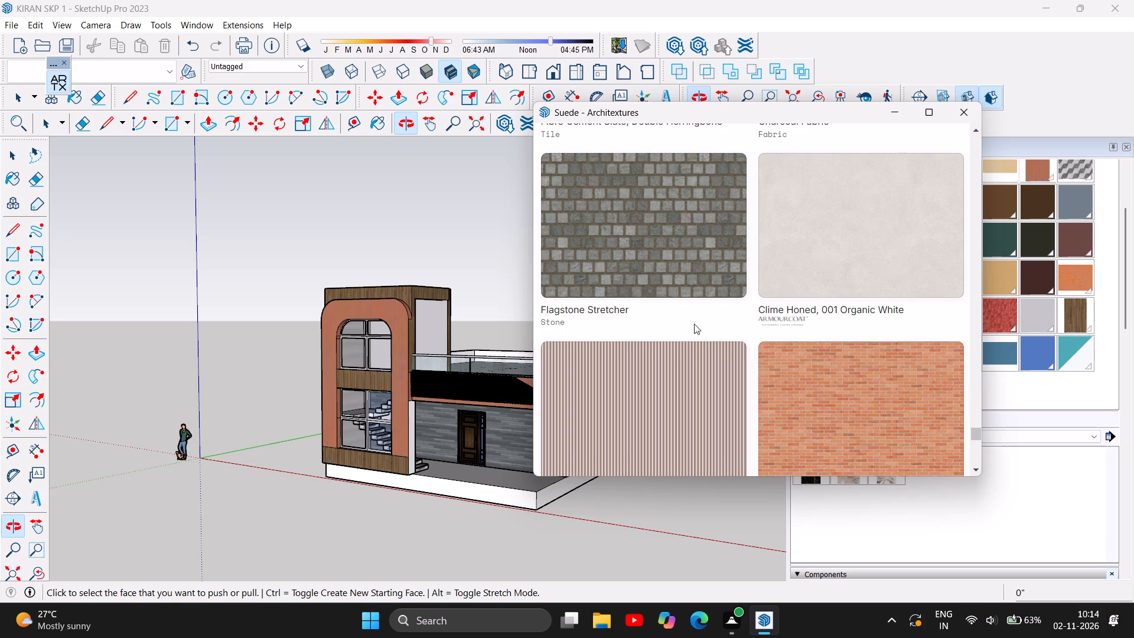
pyautogui.scroll(-6, 694, 324)
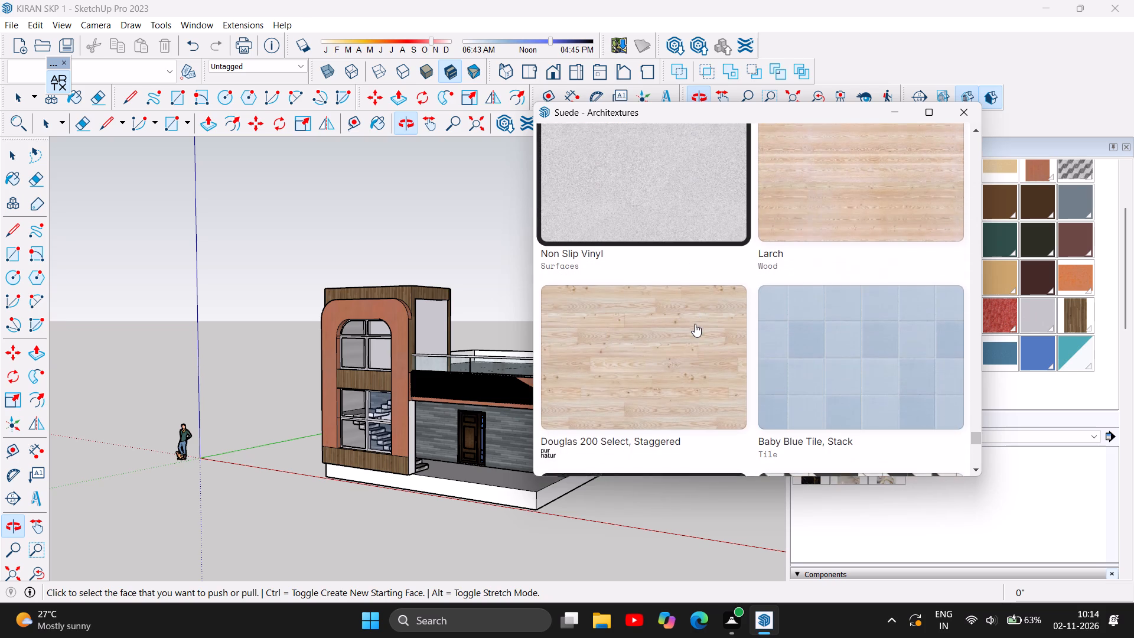
pyautogui.scroll(-5, 696, 323)
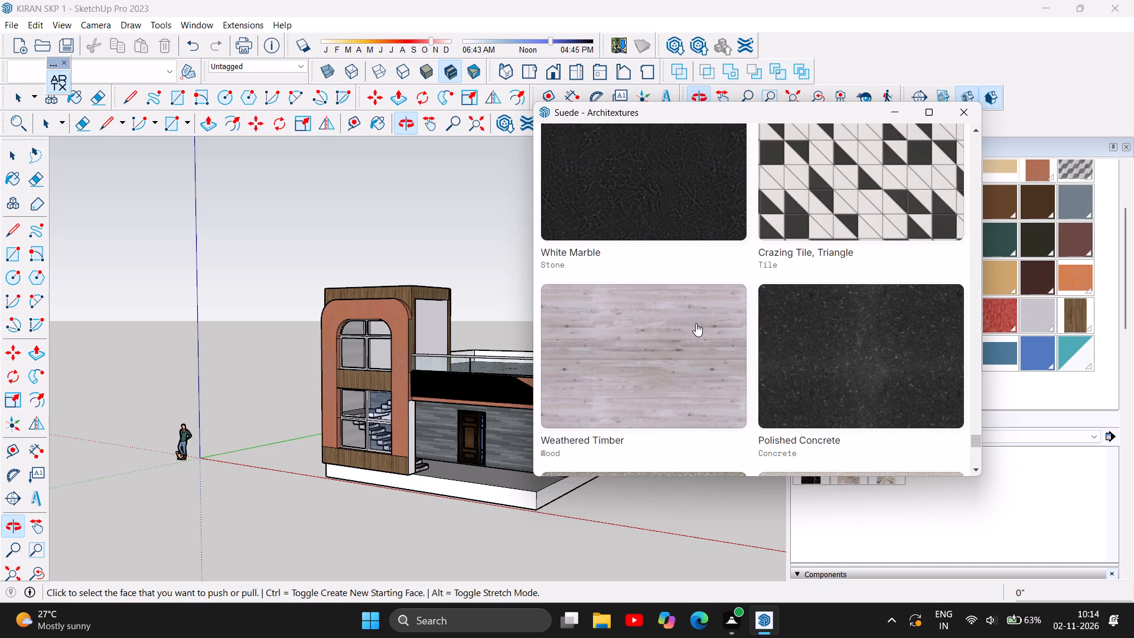
pyautogui.scroll(1, 696, 323)
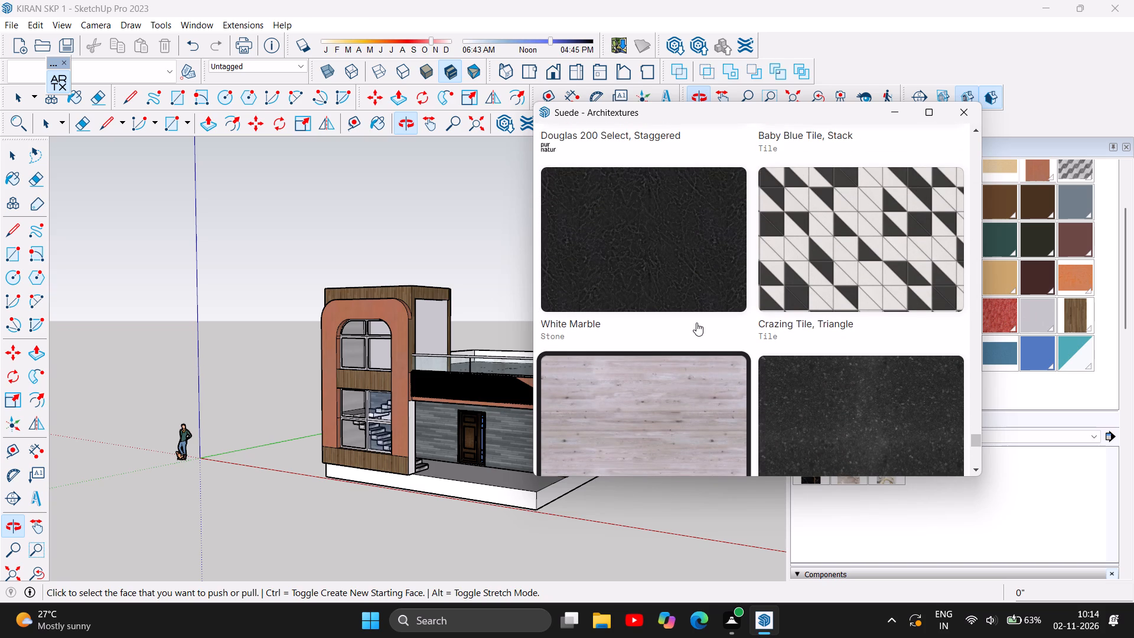
pyautogui.scroll(-1, 696, 323)
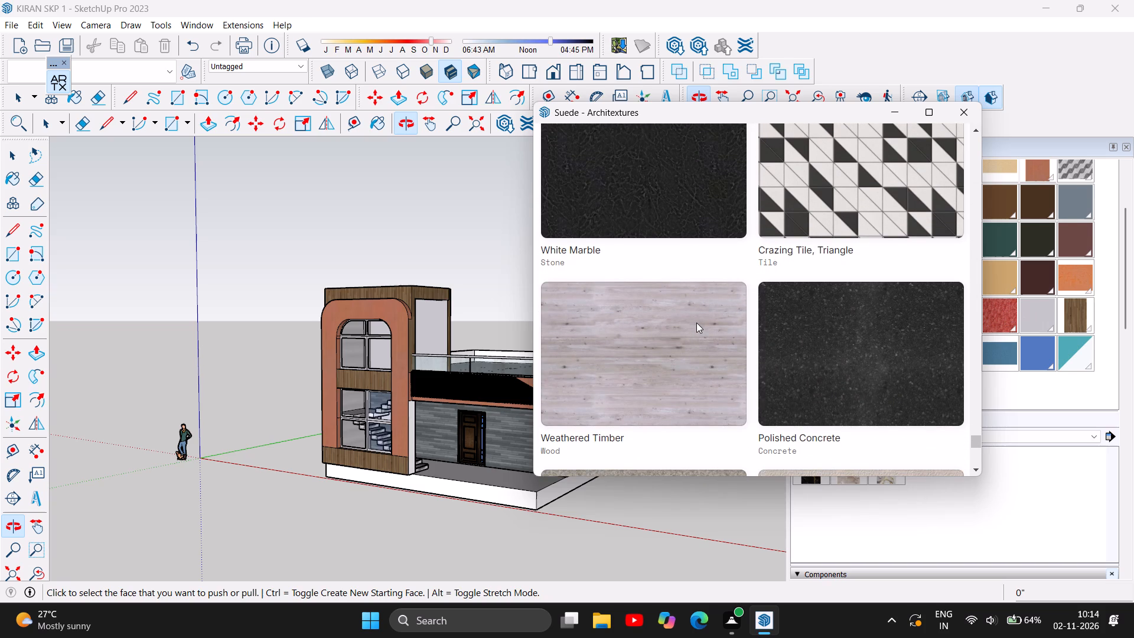
pyautogui.scroll(-3, 696, 323)
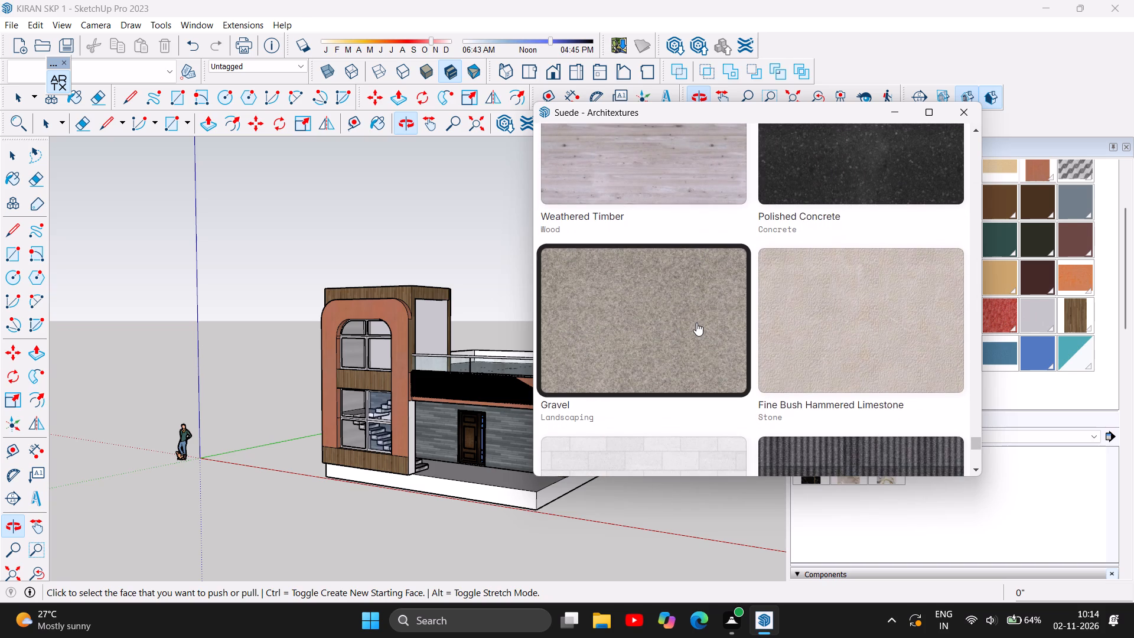
pyautogui.scroll(-1, 696, 323)
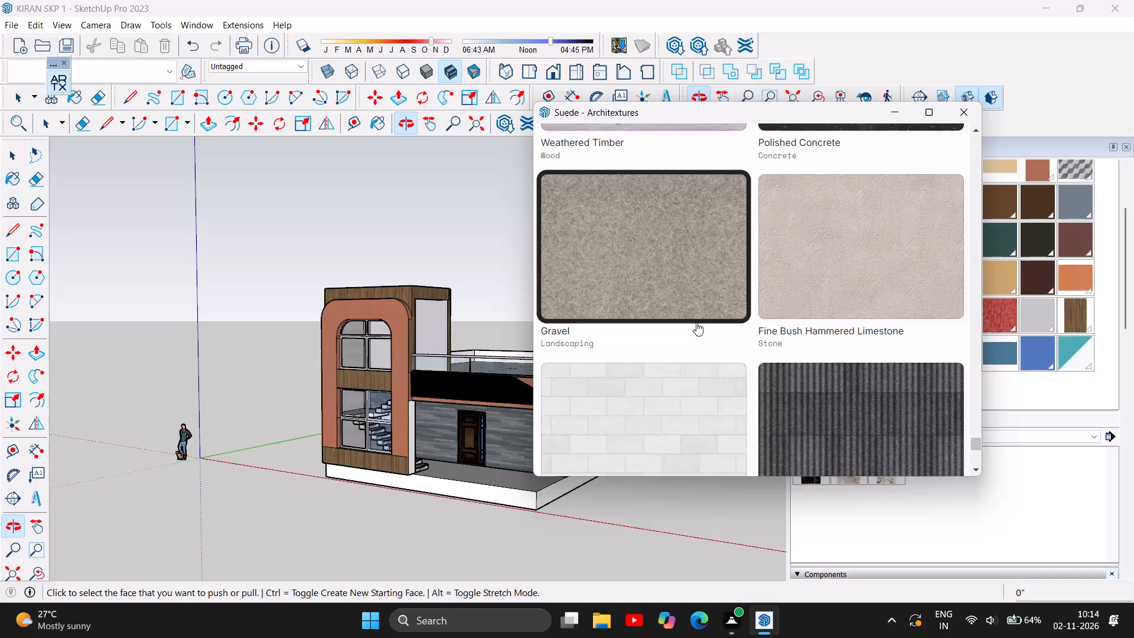
pyautogui.scroll(-5, 696, 323)
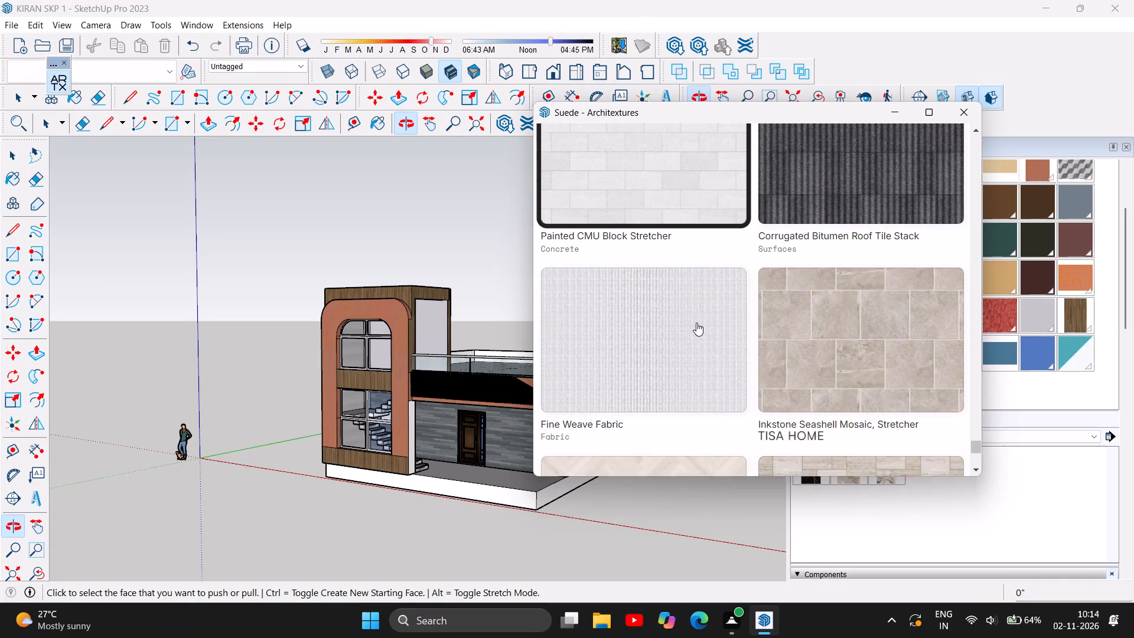
pyautogui.scroll(-9, 696, 323)
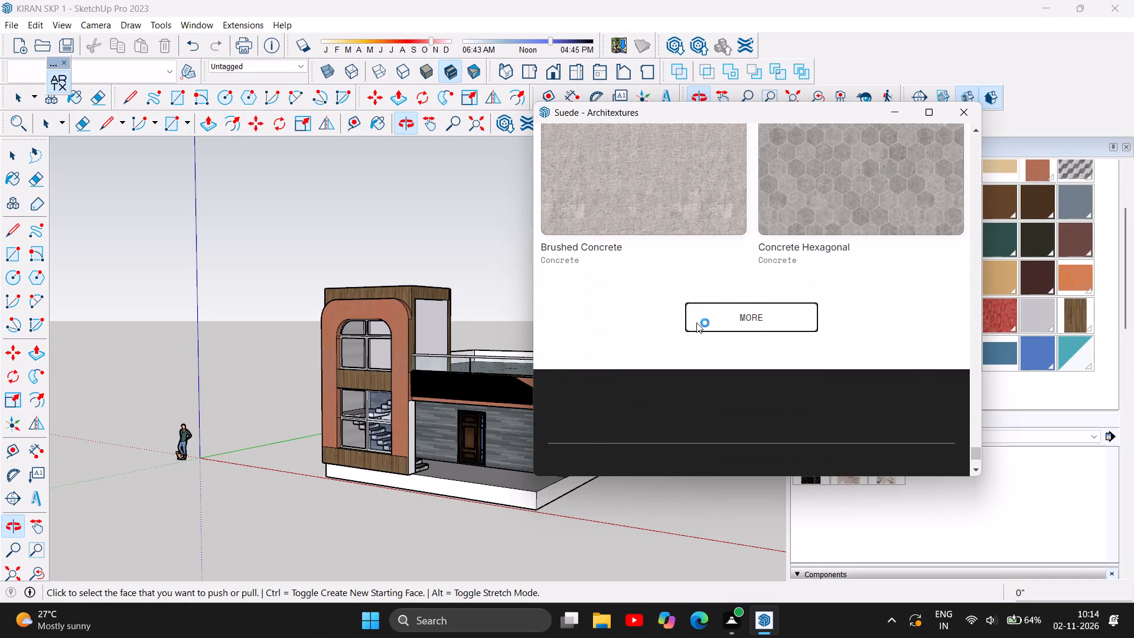
# Load another batch of textures and examine its brick, oak, terrazzo, marble, slate ashlar, limestone, clay plaster and pink granite finishes.
pyautogui.click(721, 314)
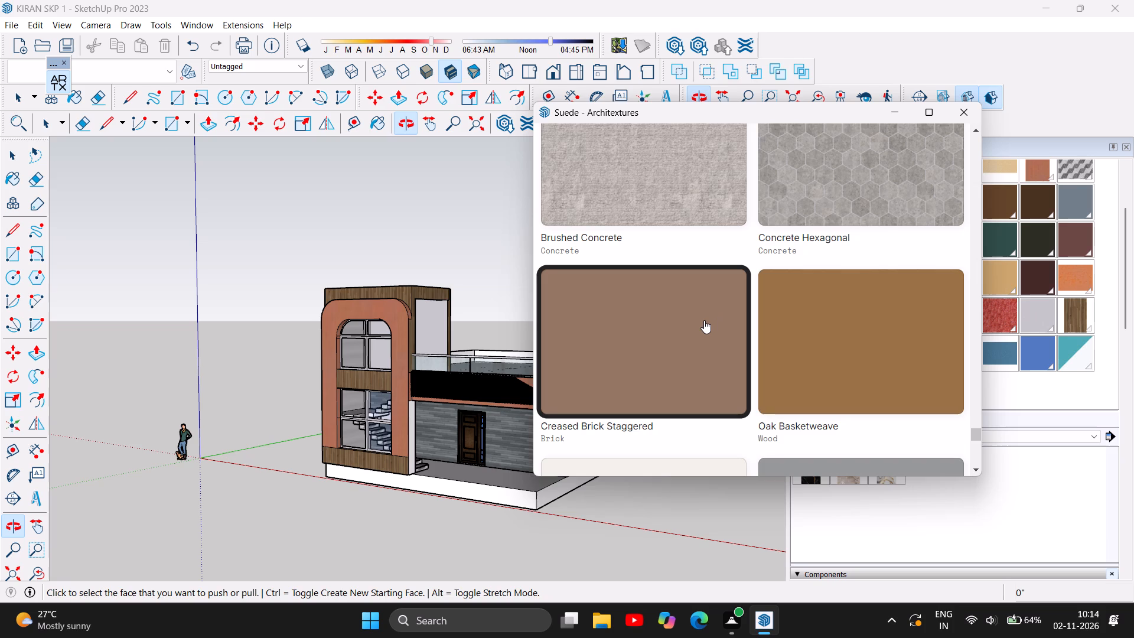
pyautogui.scroll(-1, 704, 320)
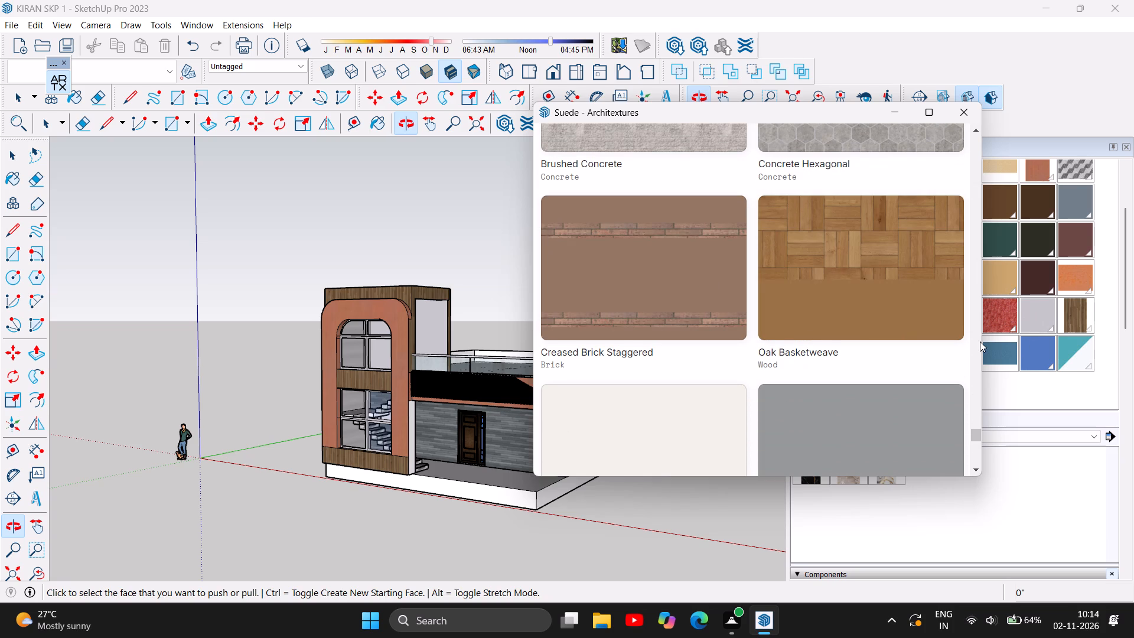
pyautogui.scroll(-3, 979, 349)
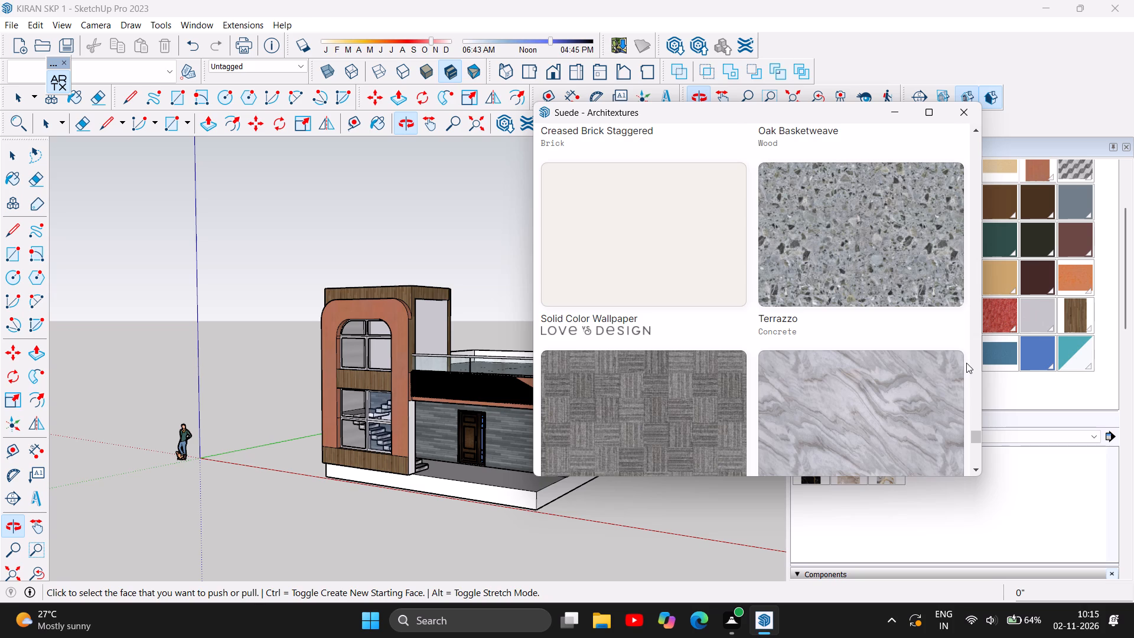
pyautogui.scroll(-1, 966, 363)
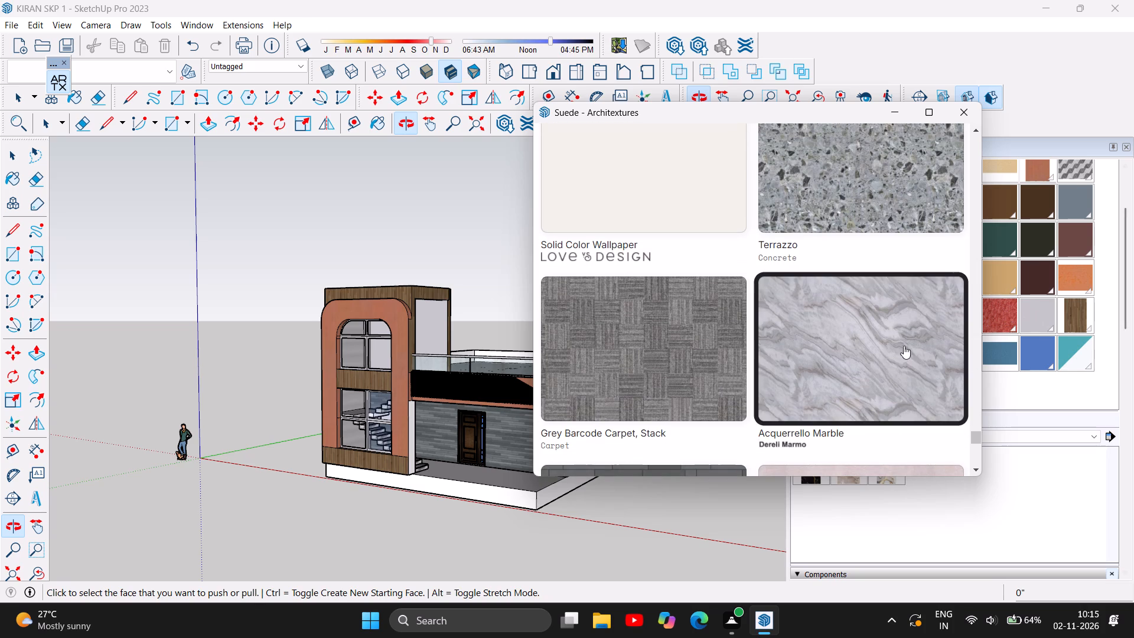
pyautogui.scroll(-4, 664, 388)
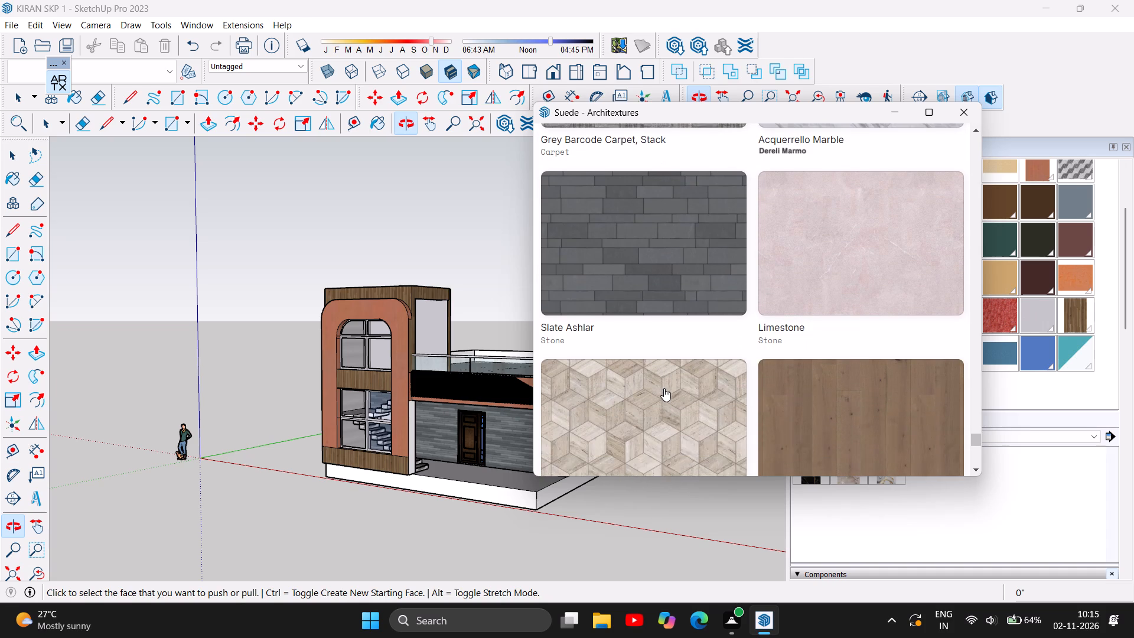
pyautogui.scroll(3, 664, 388)
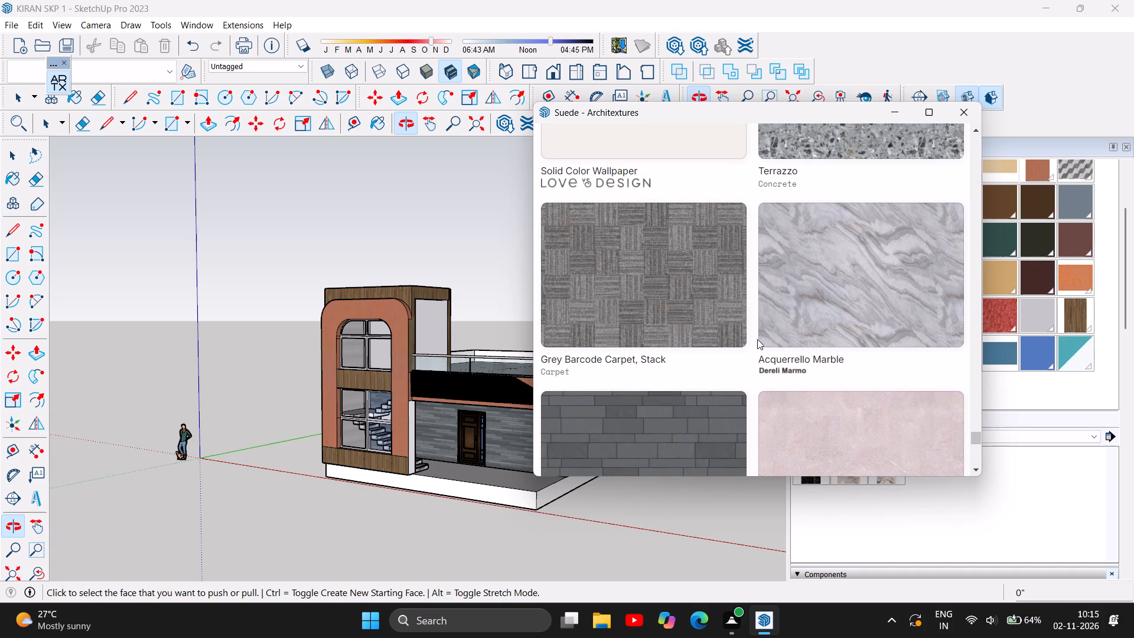
pyautogui.scroll(-3, 763, 337)
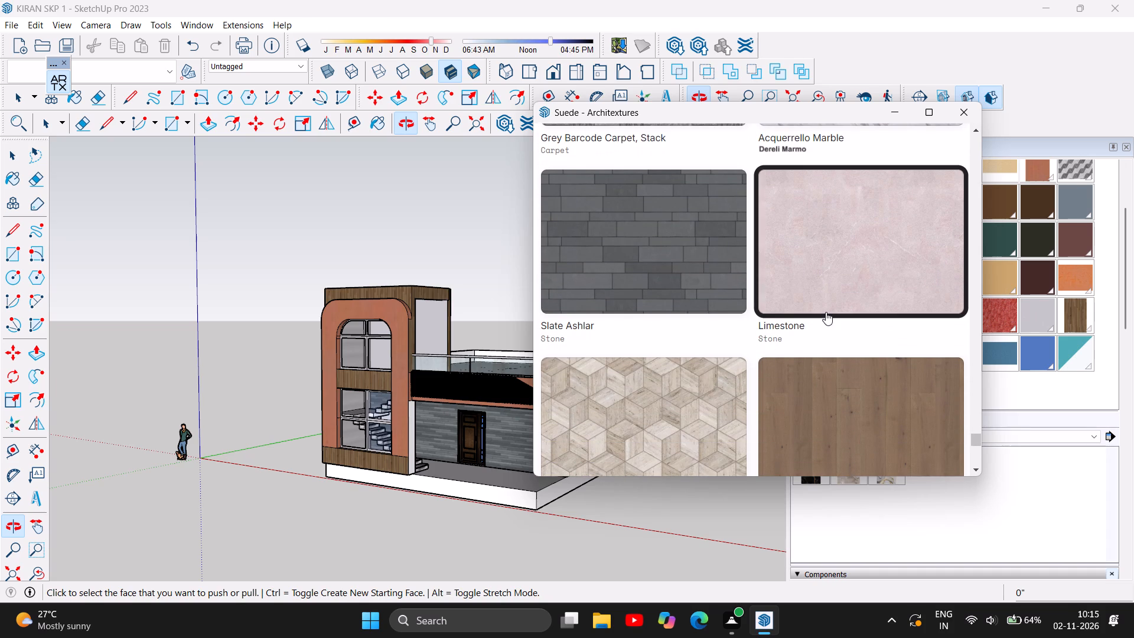
pyautogui.scroll(-7, 826, 312)
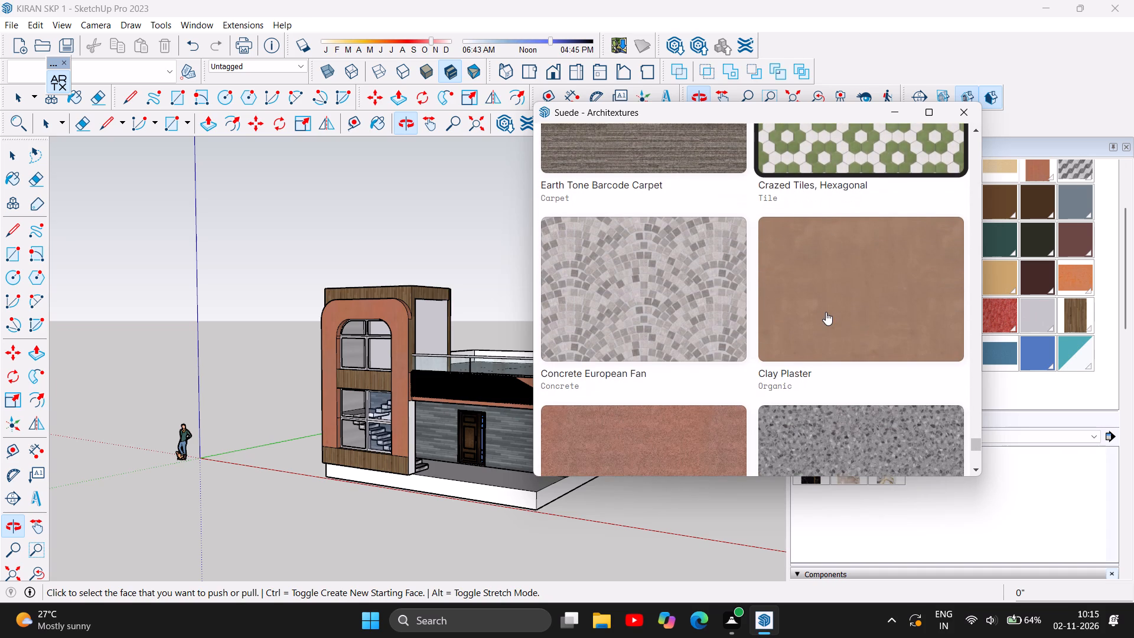
pyautogui.scroll(-3, 826, 312)
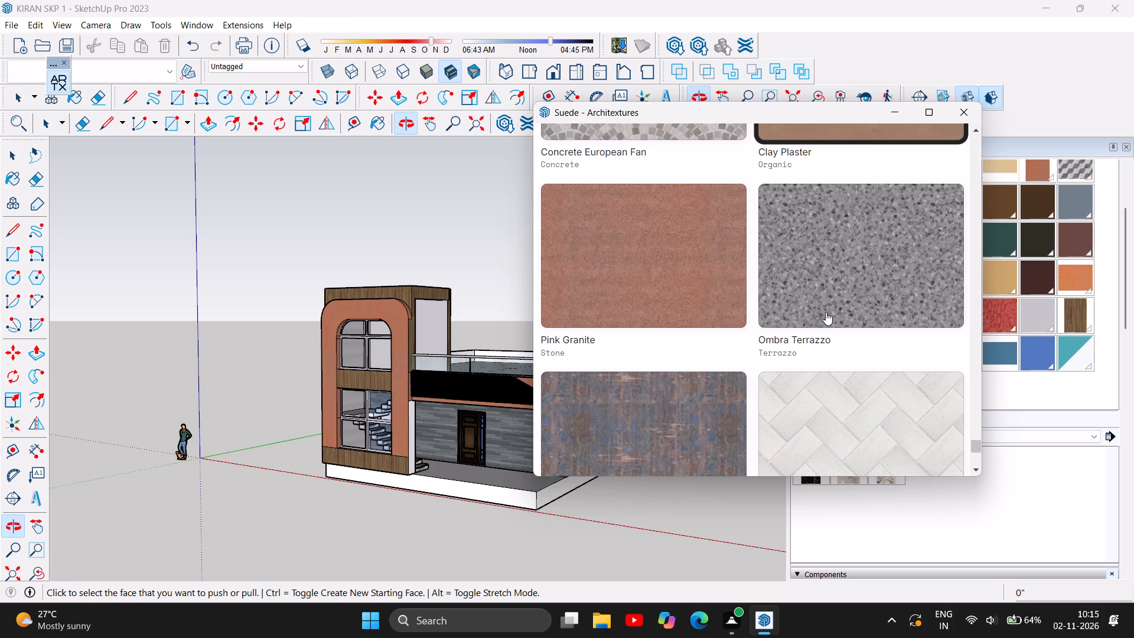
pyautogui.scroll(1, 814, 337)
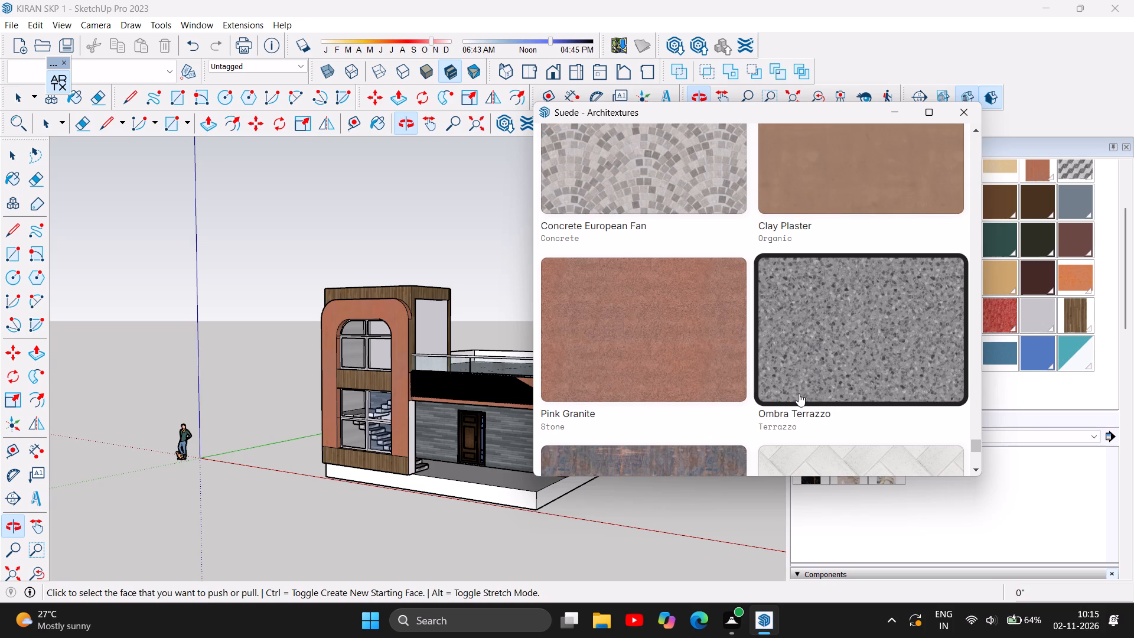
# Open the reddish-brown Clay Plaster texture, review its description and related textures, and import it into the model's materials.
pyautogui.rightClick(752, 396)
pyautogui.scroll(1, 752, 396)
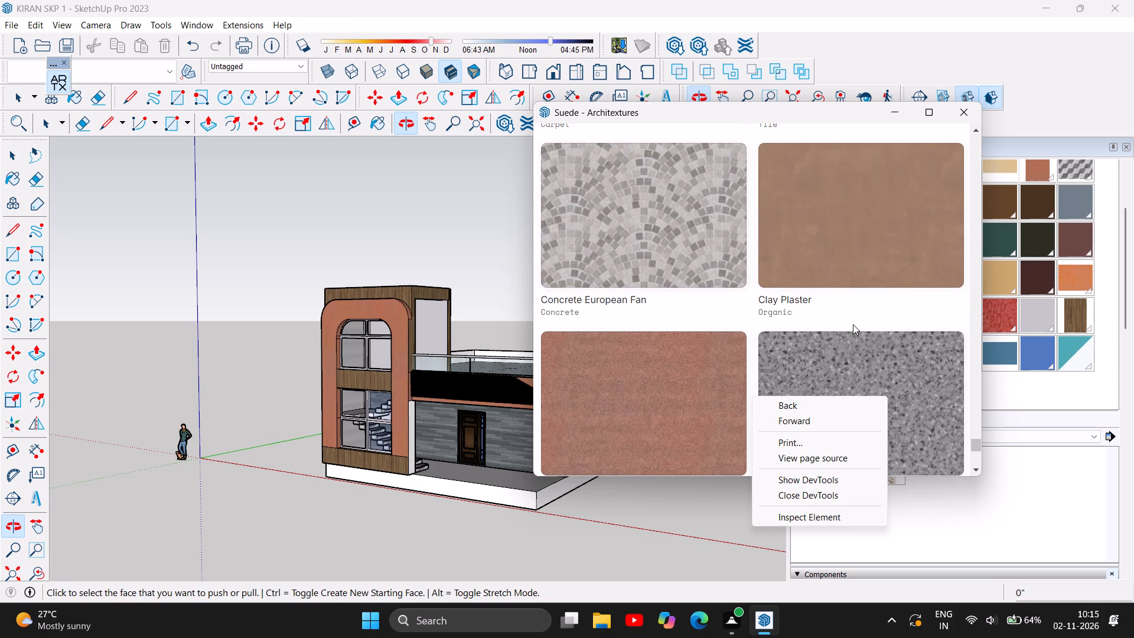
pyautogui.click(868, 312)
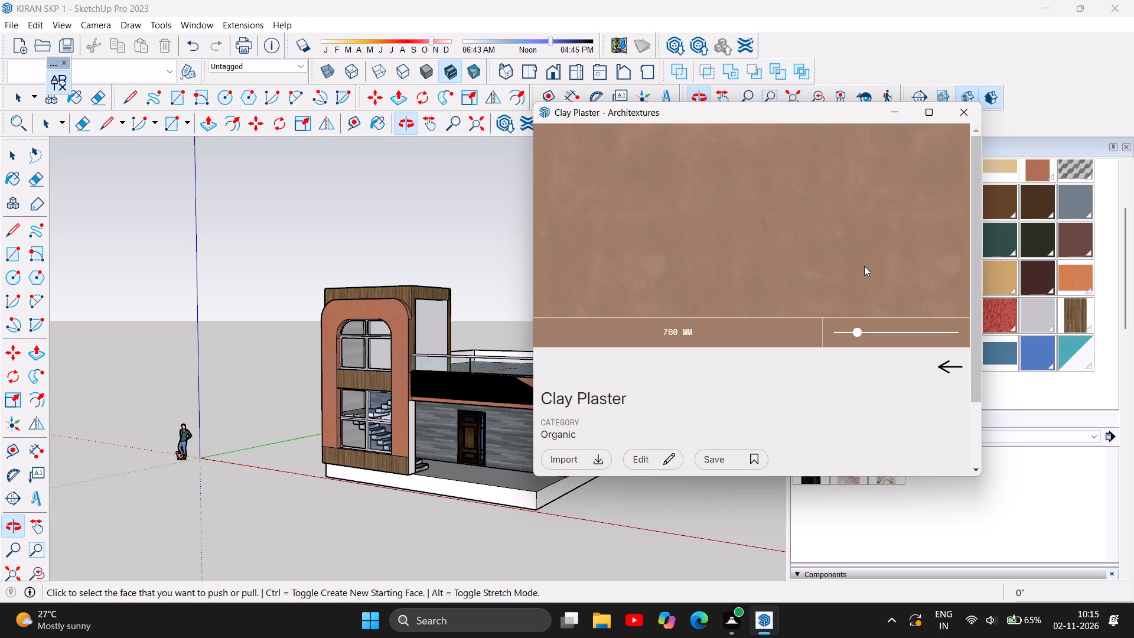
pyautogui.scroll(-5, 767, 422)
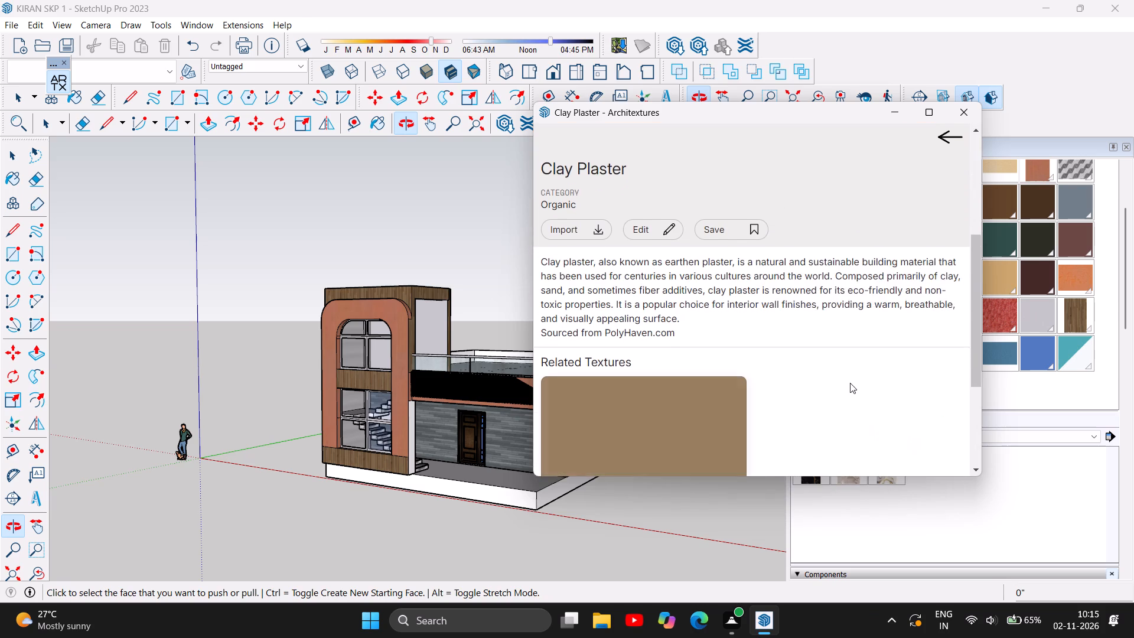
pyautogui.scroll(-6, 850, 383)
pyautogui.scroll(2, 850, 383)
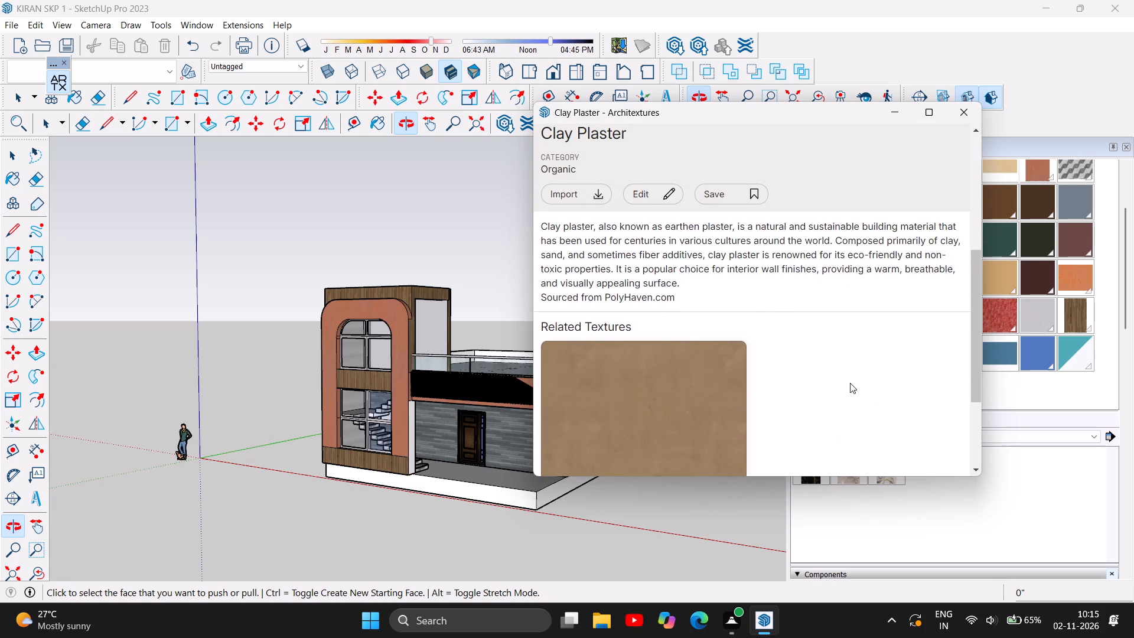
pyautogui.click(572, 194)
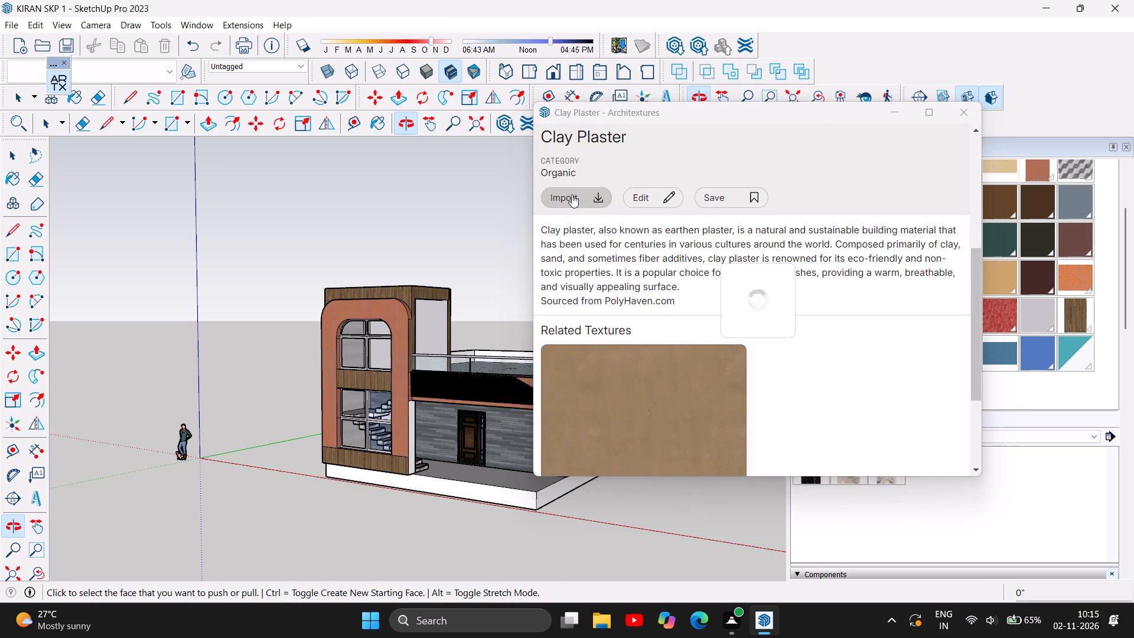
pyautogui.scroll(-2, 805, 345)
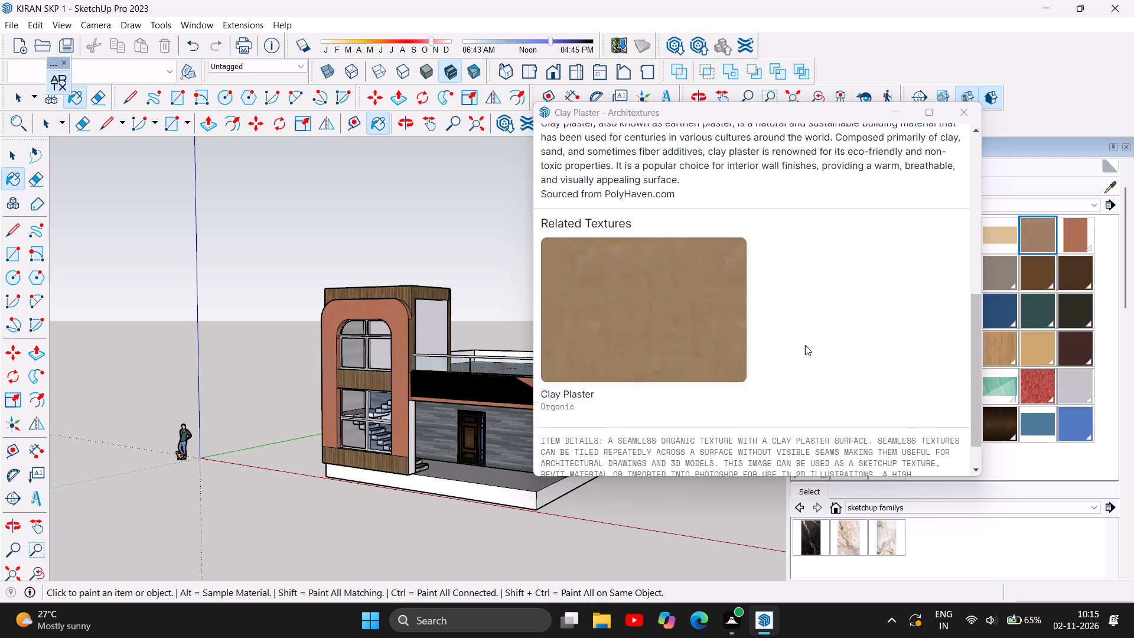
pyautogui.scroll(-3, 806, 345)
pyautogui.scroll(4, 806, 344)
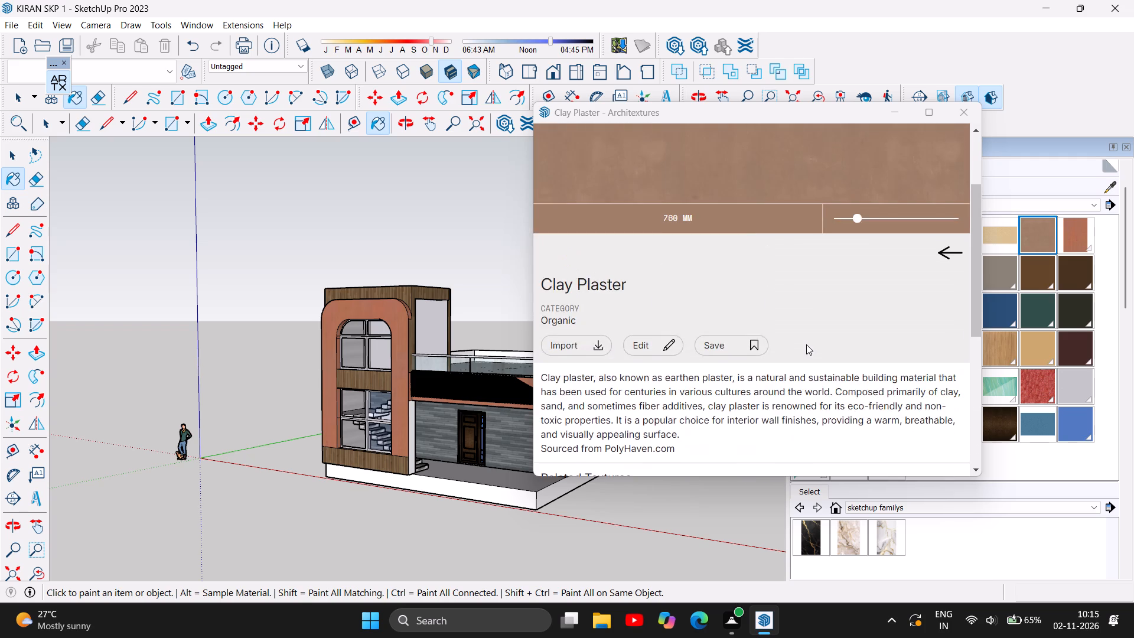
# Go back to the texture library list and examine its corten steel, herringbone, glazed tile, slate roof tile, limestone ashlar and Venetian plaster finishes.
pyautogui.scroll(1, 806, 344)
pyautogui.click(949, 328)
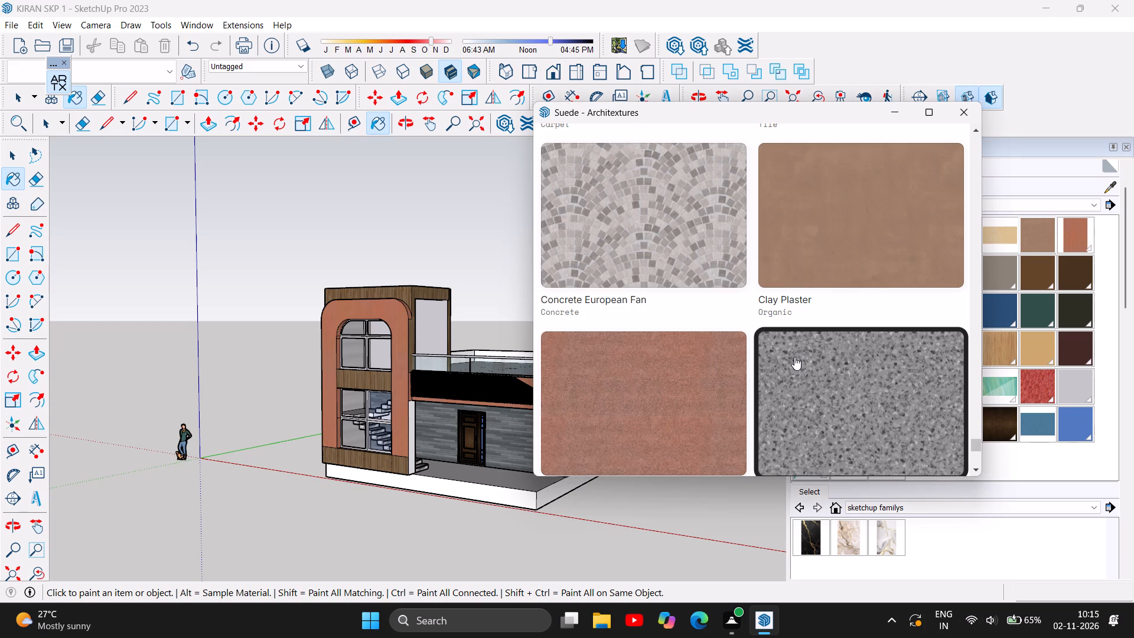
pyautogui.scroll(-6, 794, 357)
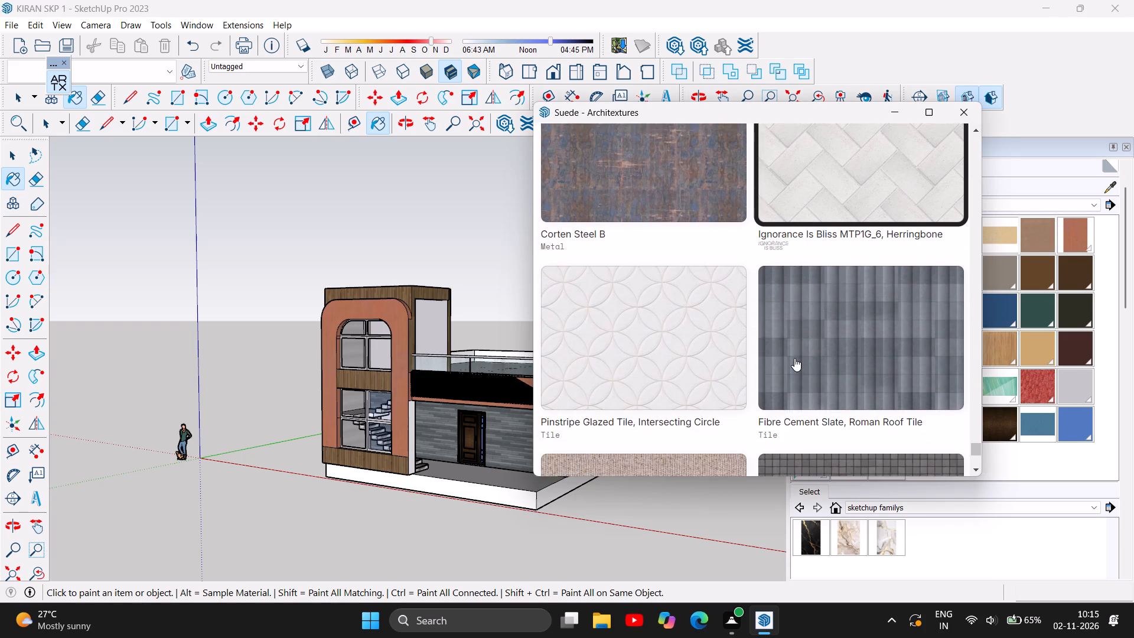
pyautogui.scroll(-7, 794, 358)
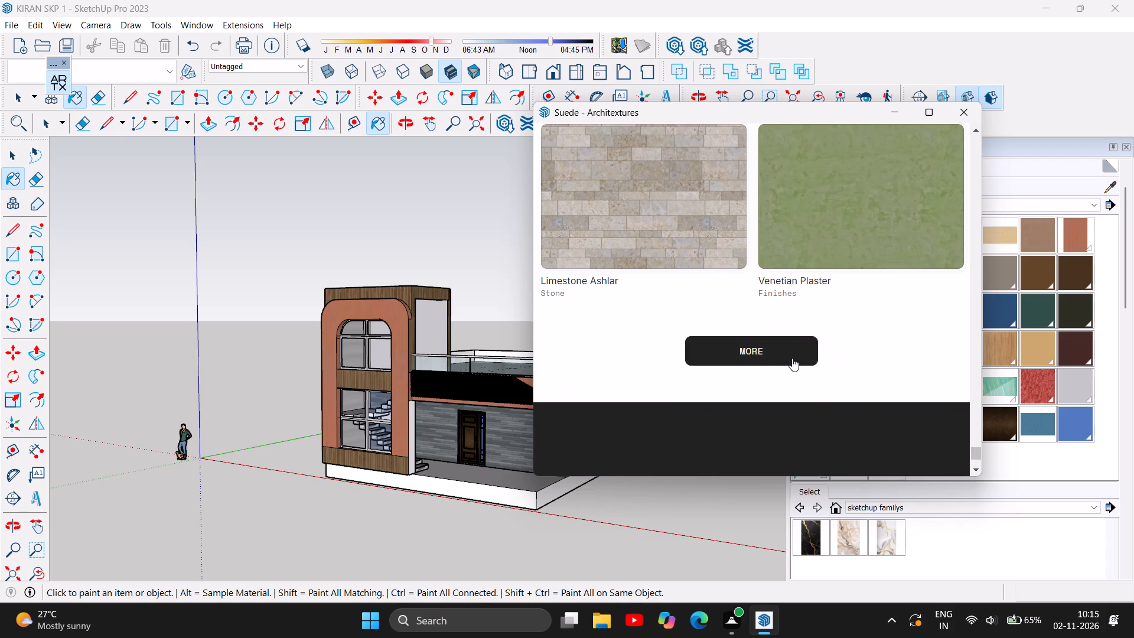
# Load the next batch of library textures and examine its concrete paver, gravel, slate, spalted beech, carpet and rammed earth finishes.
pyautogui.click(777, 347)
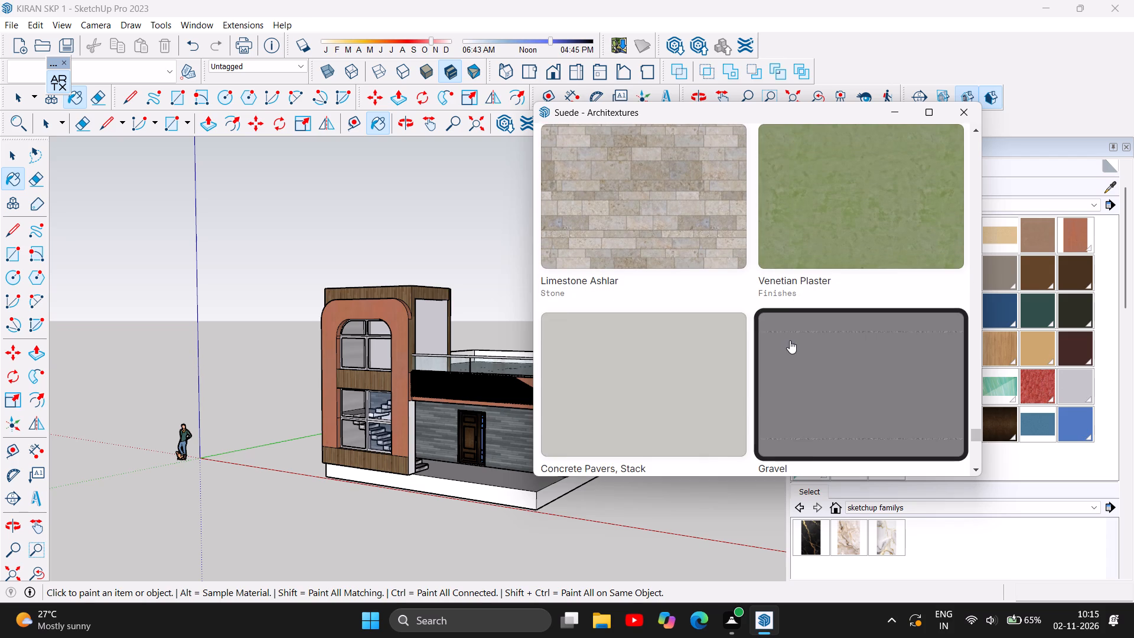
pyautogui.scroll(-4, 800, 325)
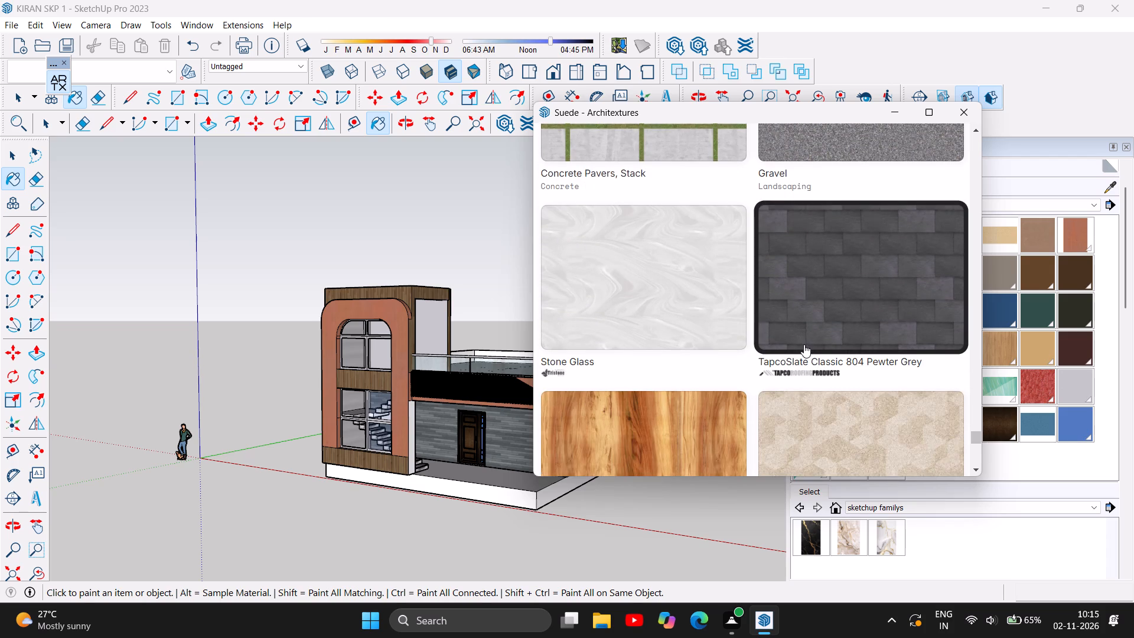
pyautogui.scroll(-4, 804, 344)
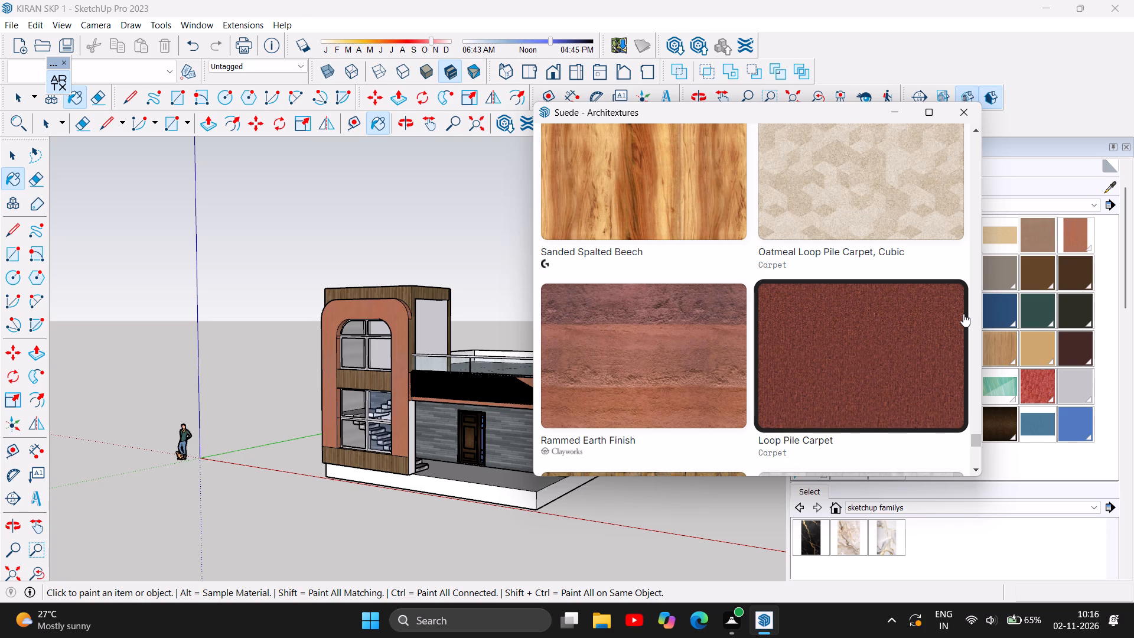
pyautogui.scroll(-2, 967, 319)
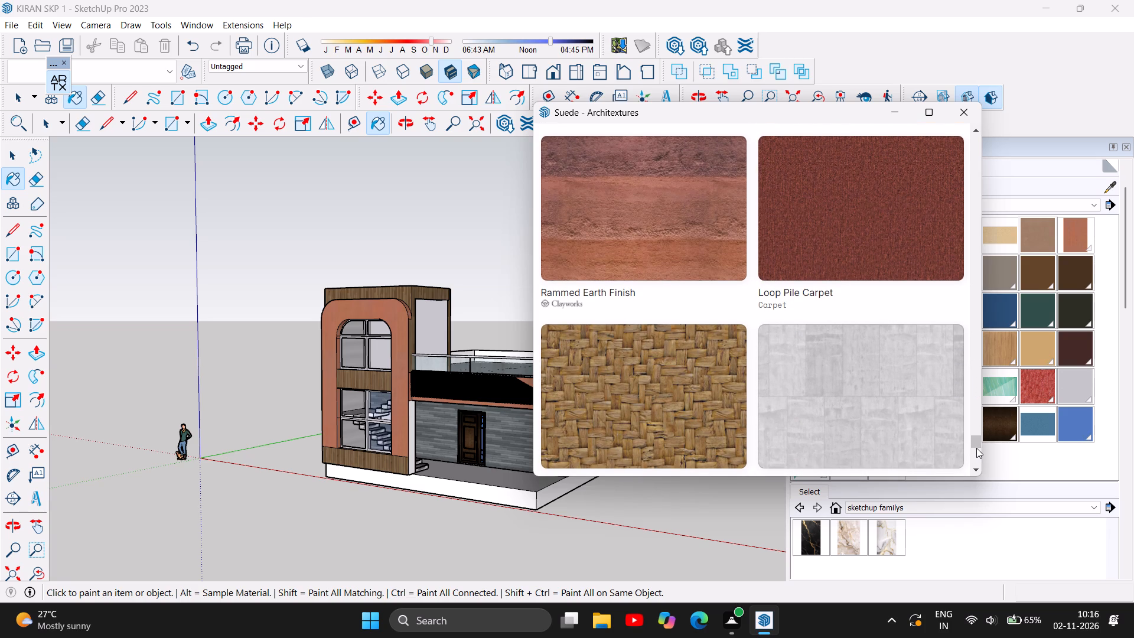
pyautogui.moveTo(976, 448); pyautogui.dragTo(971, 457)
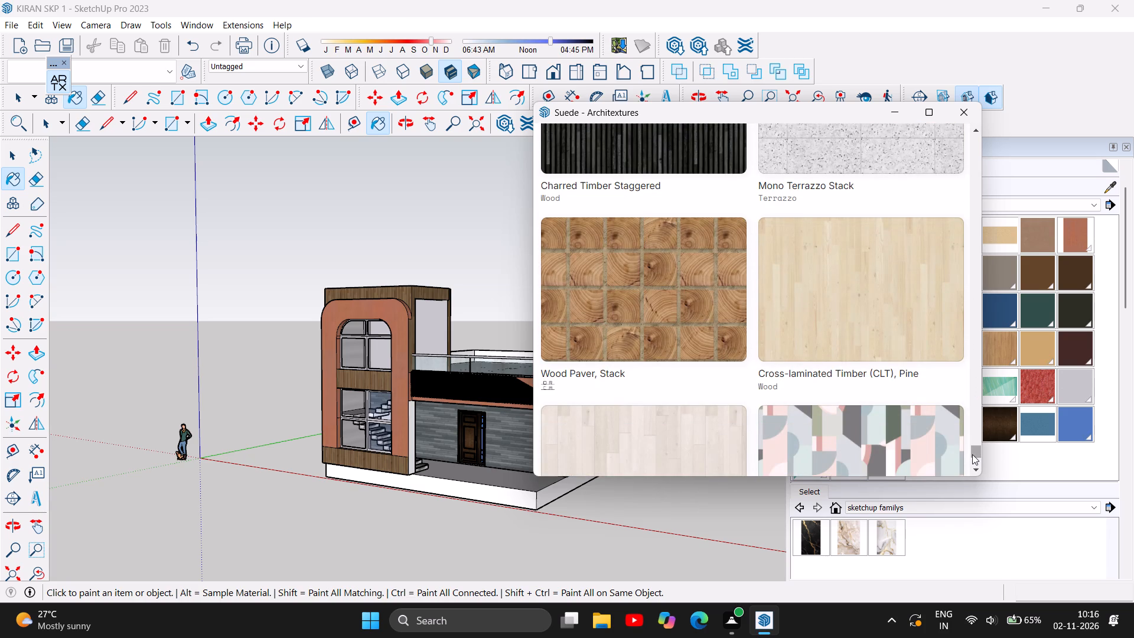
pyautogui.moveTo(977, 455); pyautogui.dragTo(974, 461)
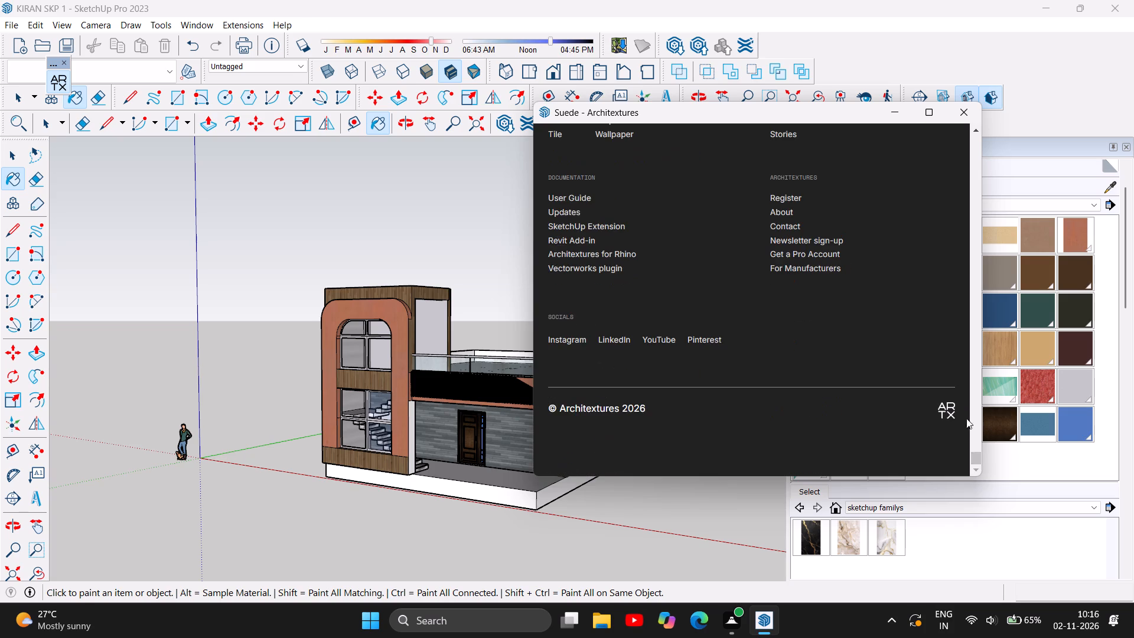
# Go back over the rest of this batch and examine its terracotta, granite and grass, charred timber, terrazzo, wood paver and pine finishes.
pyautogui.scroll(2, 961, 413)
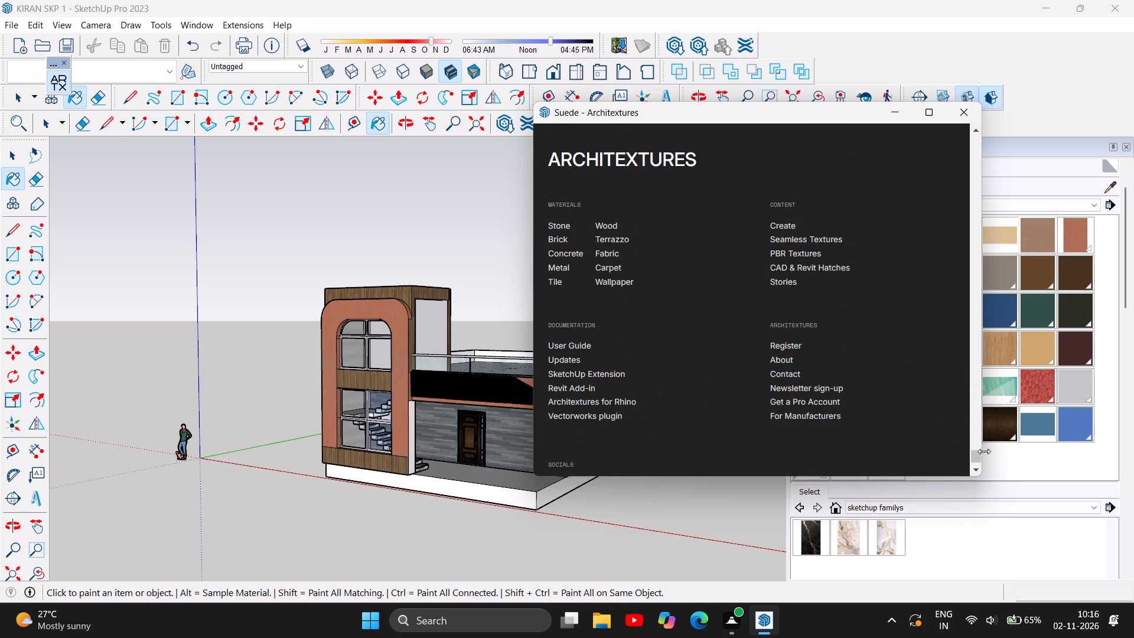
pyautogui.moveTo(974, 463); pyautogui.dragTo(970, 446)
pyautogui.moveTo(977, 466); pyautogui.dragTo(976, 463)
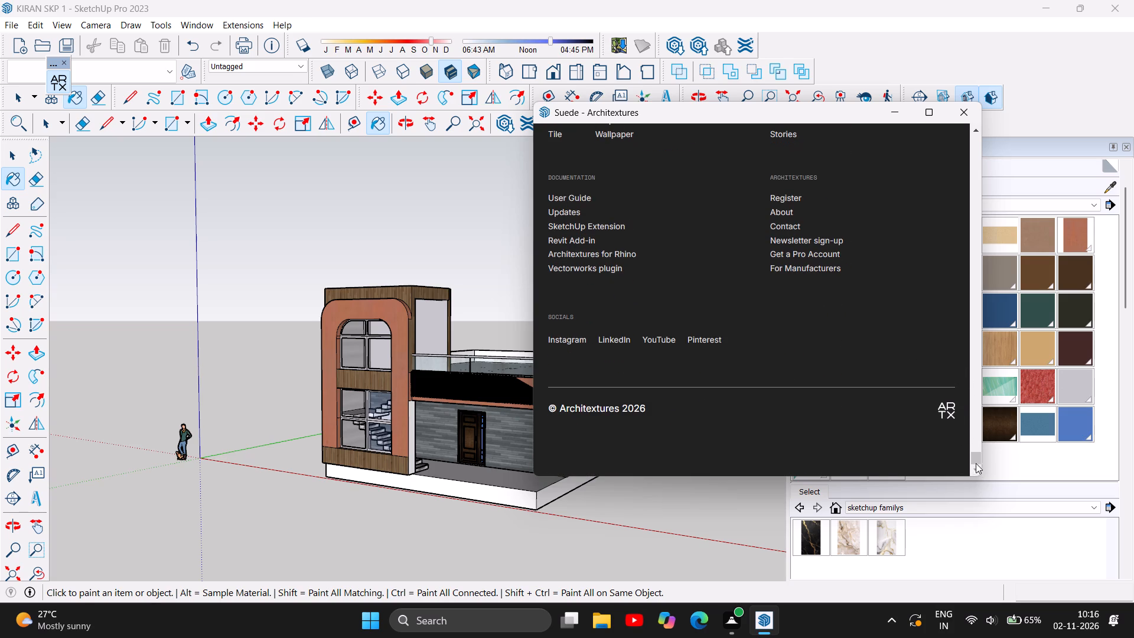
pyautogui.moveTo(976, 463); pyautogui.dragTo(973, 451)
pyautogui.moveTo(979, 464); pyautogui.dragTo(975, 454)
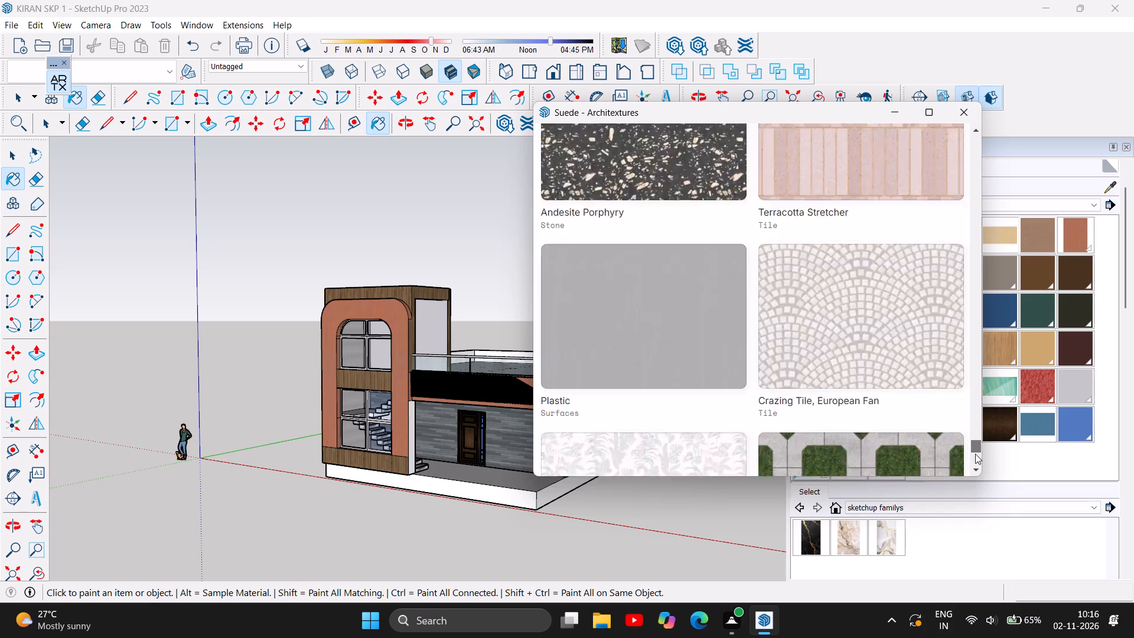
pyautogui.moveTo(975, 454); pyautogui.dragTo(975, 452)
pyautogui.moveTo(975, 452); pyautogui.dragTo(976, 467)
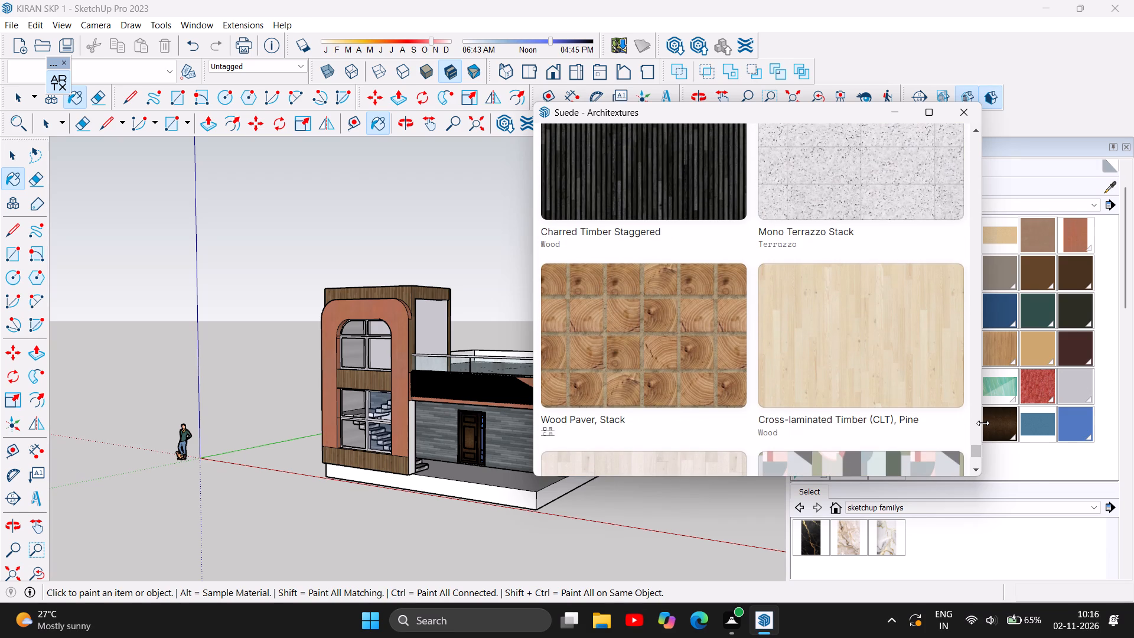
pyautogui.click(981, 443)
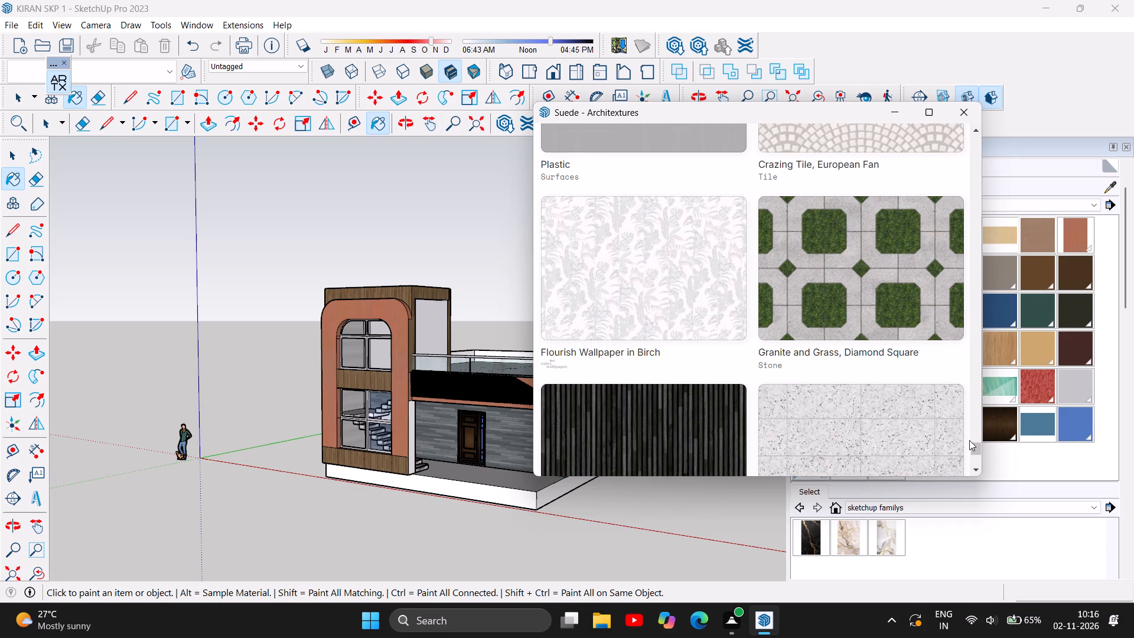
pyautogui.scroll(-5, 967, 440)
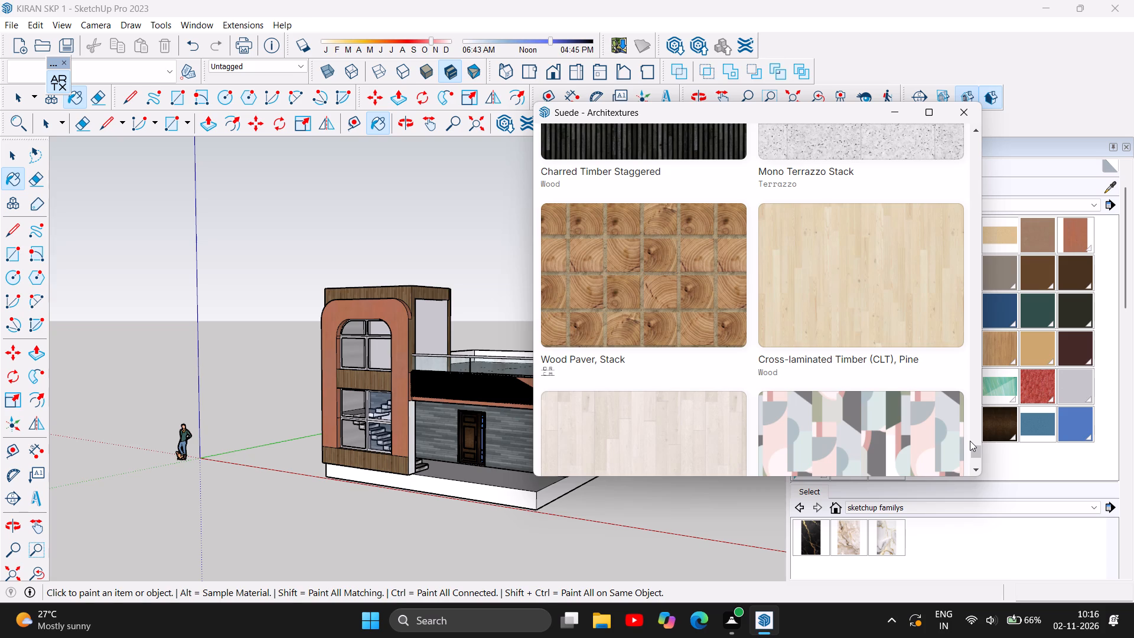
pyautogui.scroll(-3, 970, 441)
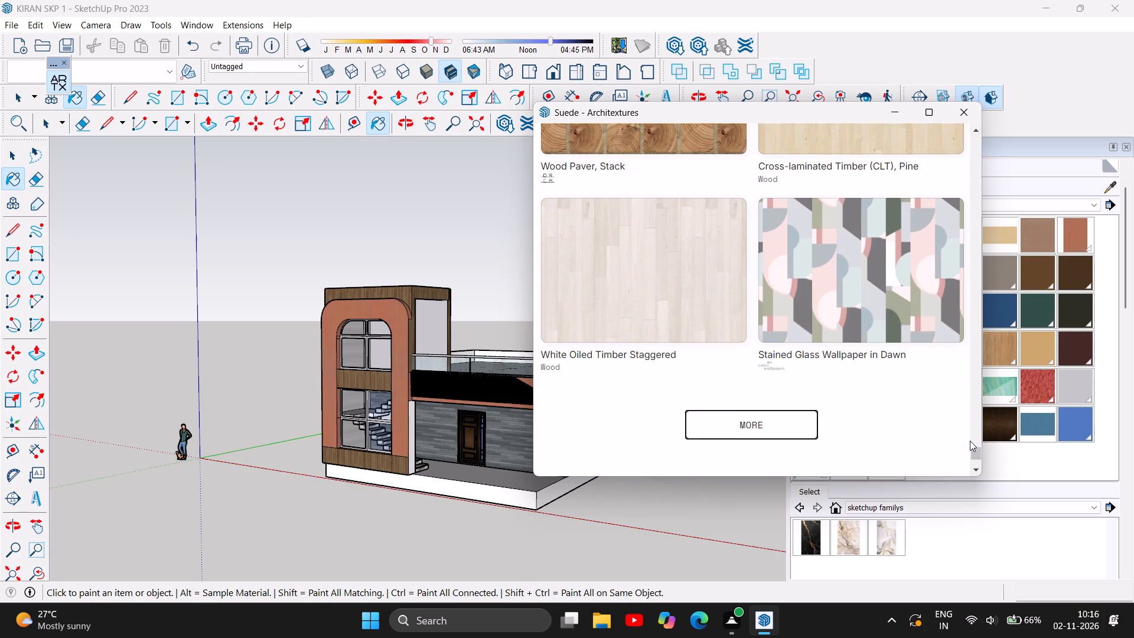
pyautogui.scroll(-2, 970, 441)
# Load another batch of textures and examine its rough stucco, dragfaced brick, marble, pigmented concrete, burnt terracotta, limestone, bamboo and zinc cladding finishes.
pyautogui.click(737, 240)
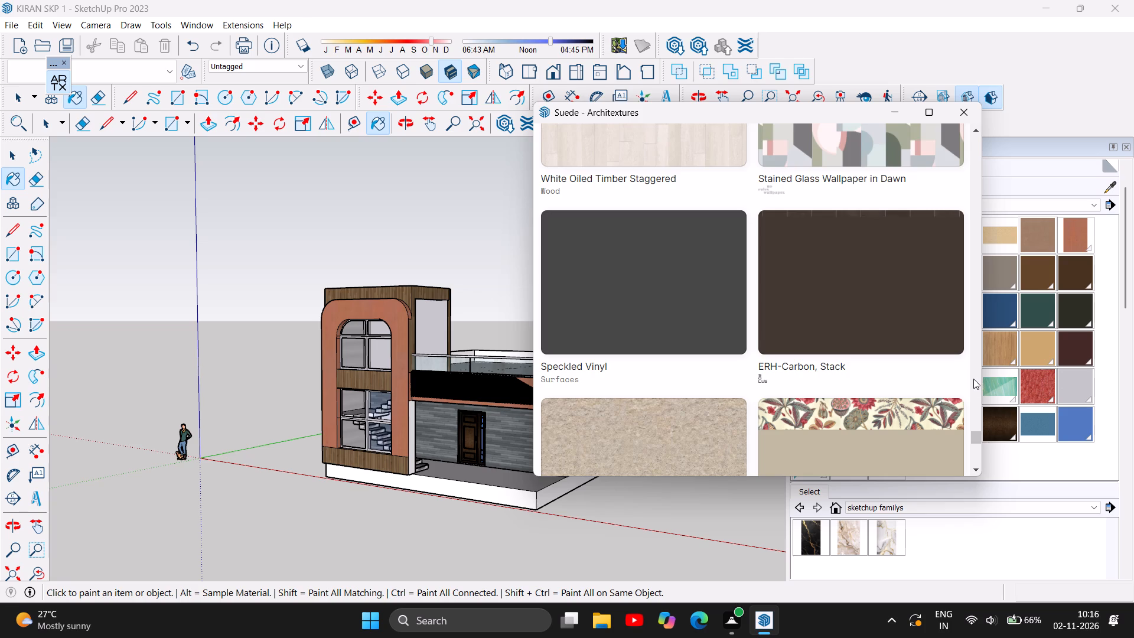
pyautogui.scroll(-2, 973, 380)
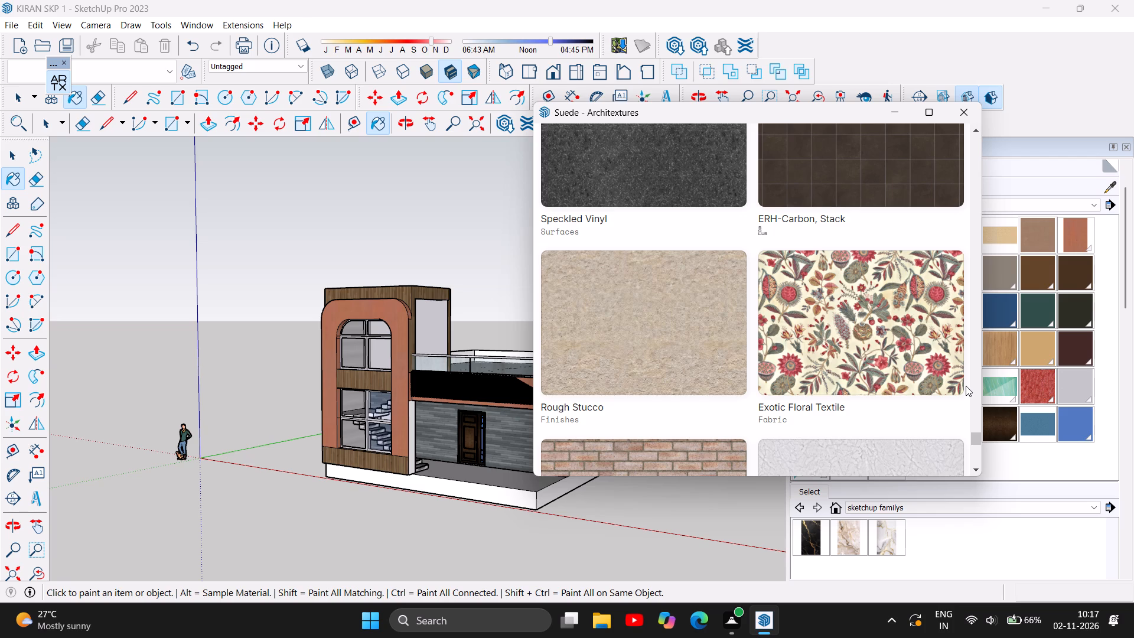
pyautogui.scroll(-2, 965, 424)
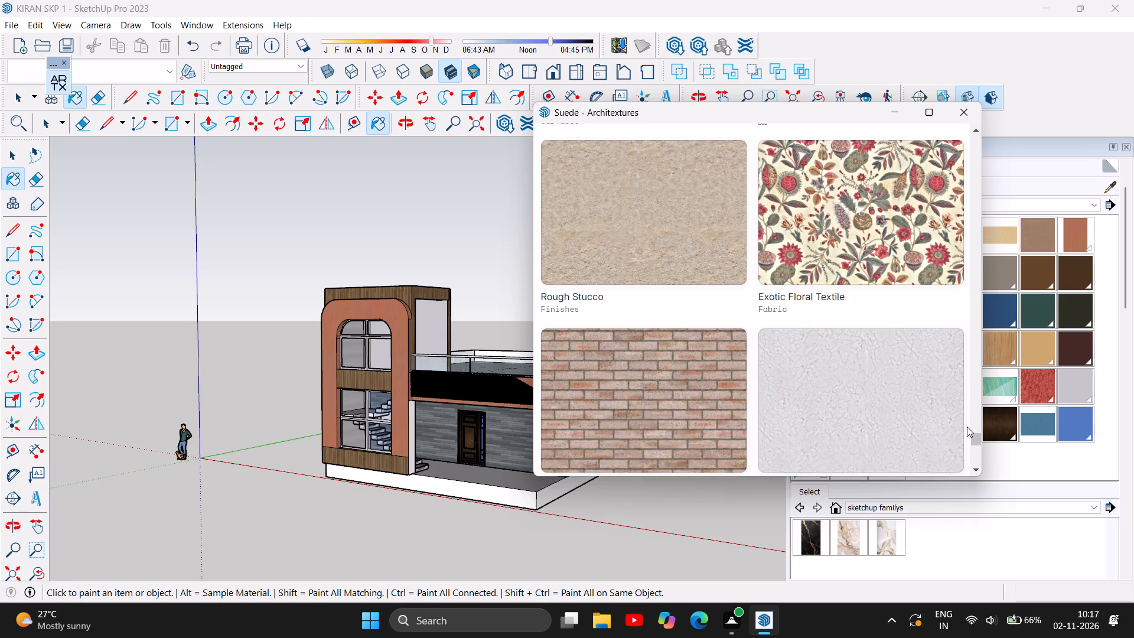
pyautogui.scroll(-4, 967, 427)
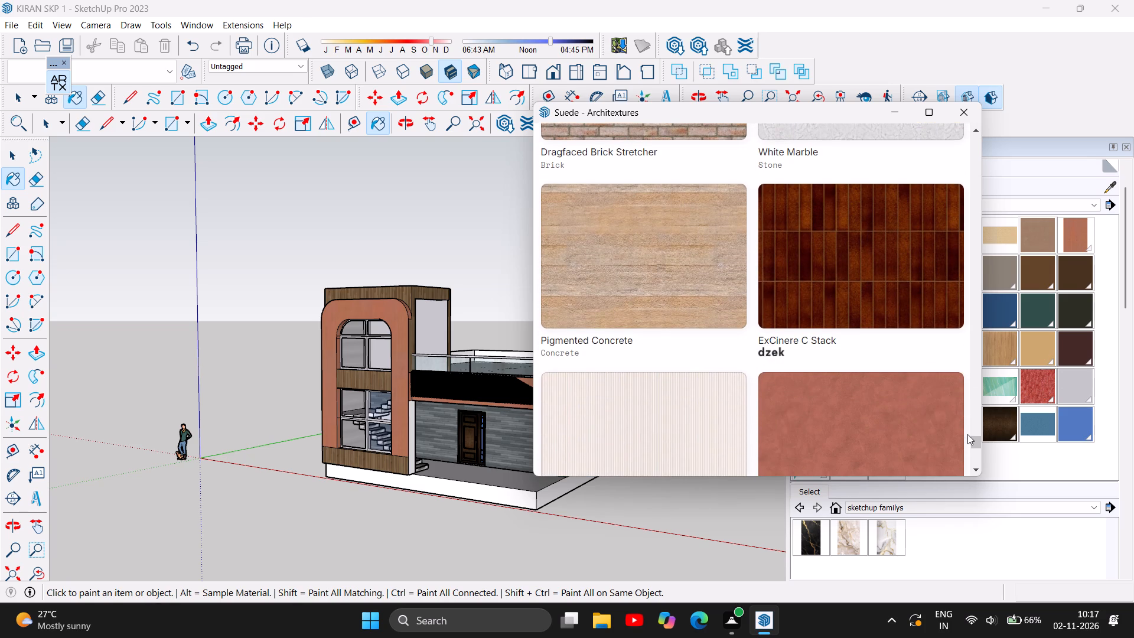
pyautogui.scroll(-3, 967, 434)
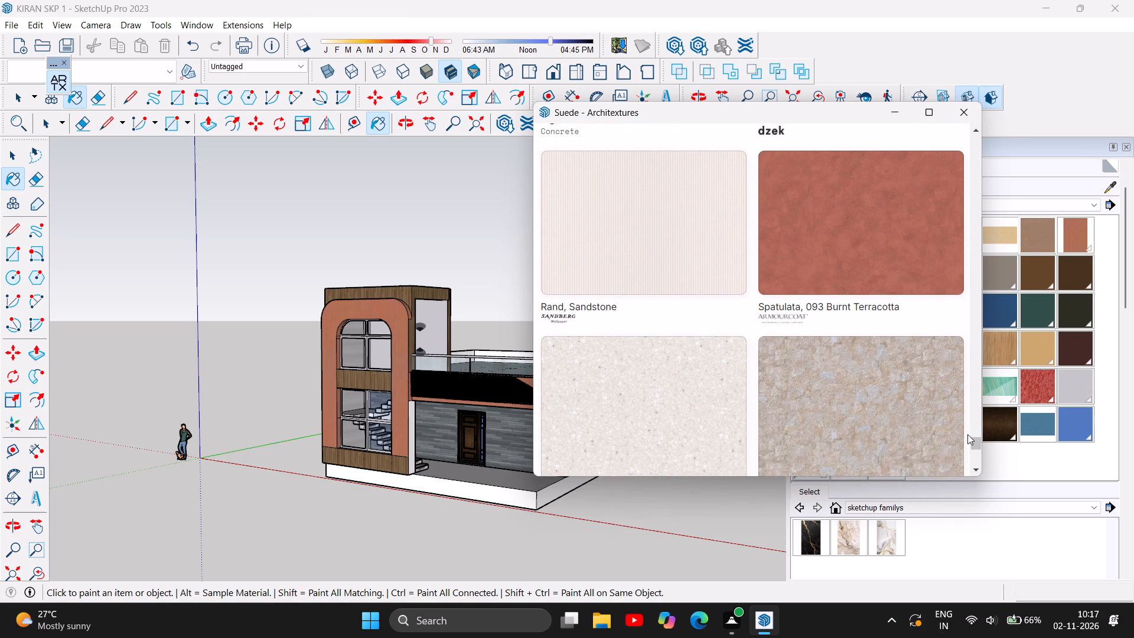
pyautogui.scroll(-3, 967, 434)
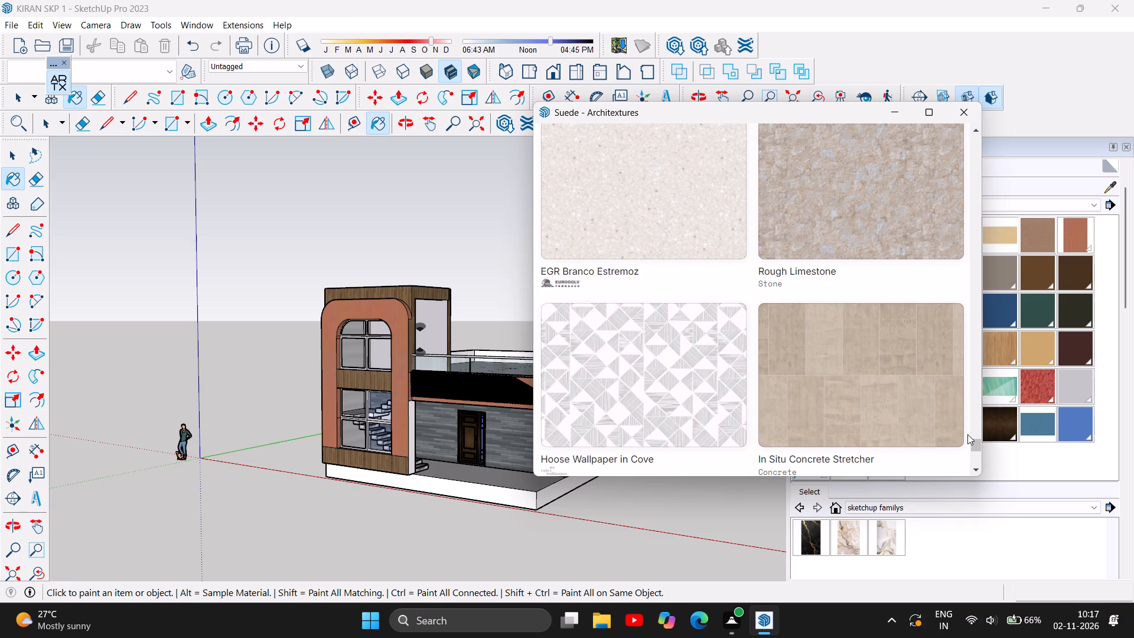
pyautogui.scroll(-1, 863, 443)
pyautogui.scroll(-2, 695, 393)
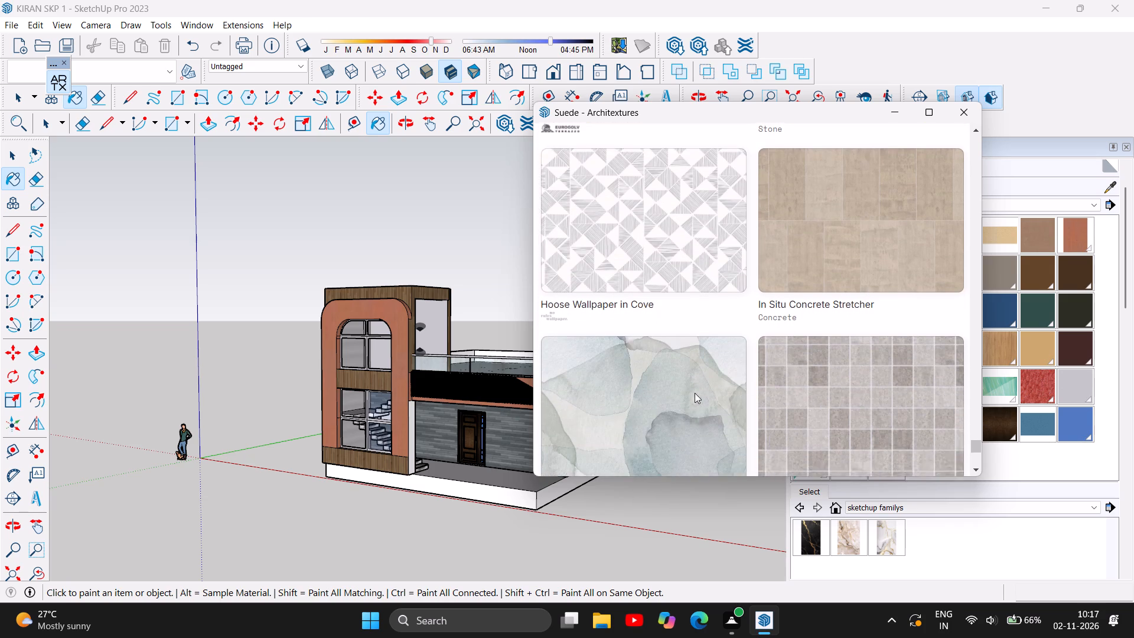
pyautogui.scroll(-1, 695, 393)
pyautogui.scroll(-5, 894, 424)
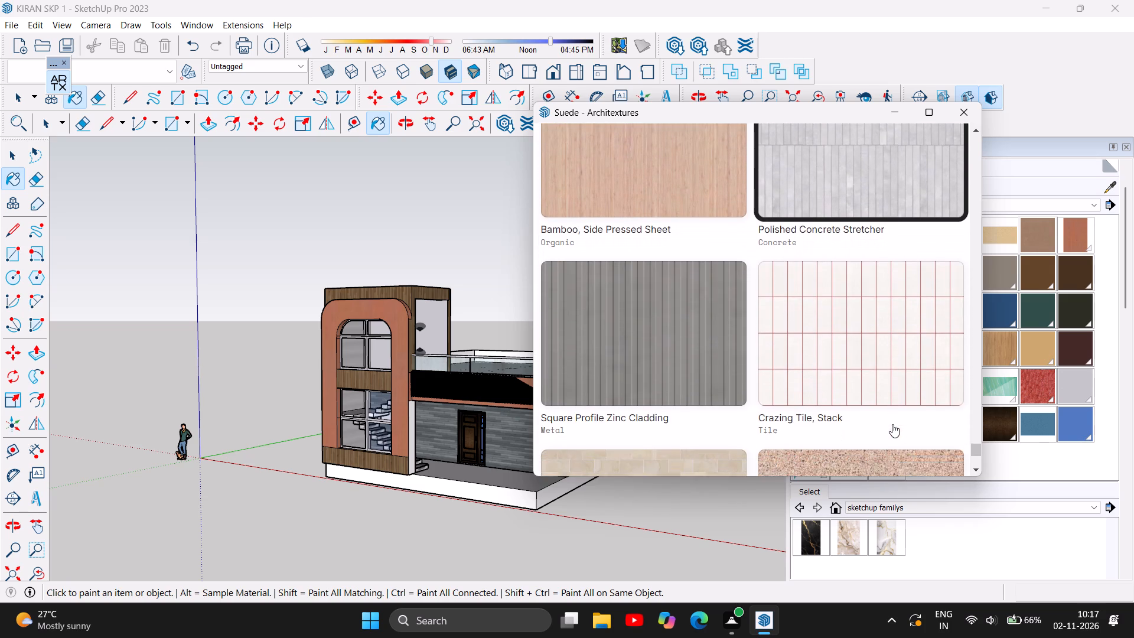
pyautogui.scroll(-7, 893, 424)
# Load a further batch of textures and examine its adobe, terrazzo, sandstone, fibre cement slate, brick, ebony, marble, ash veneer and limewash finishes.
pyautogui.click(775, 294)
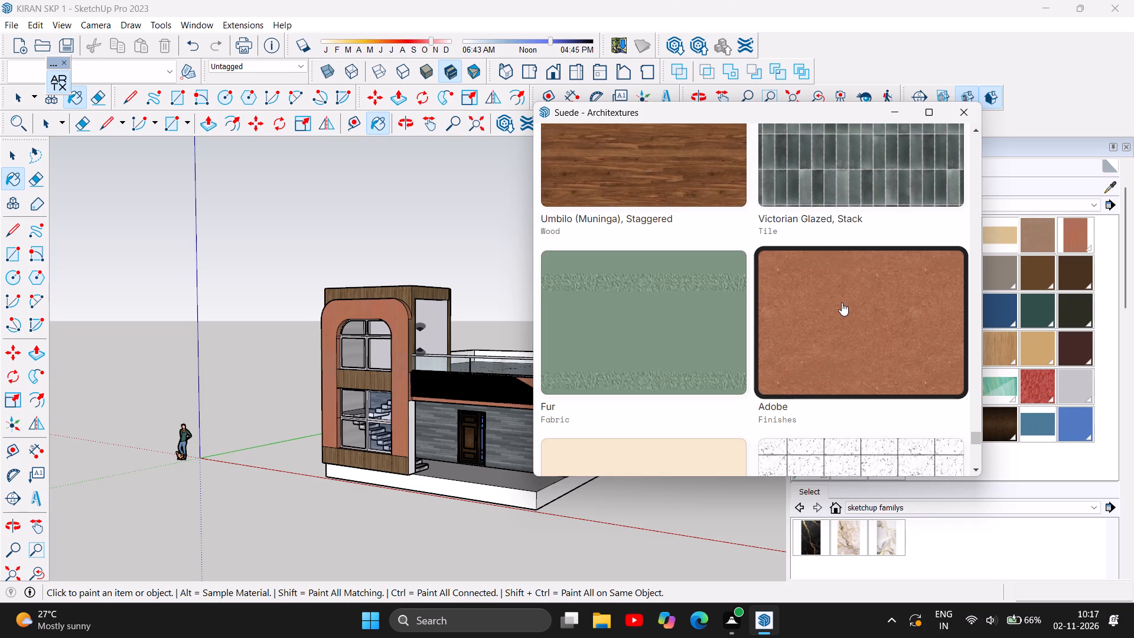
pyautogui.scroll(-2, 842, 302)
pyautogui.scroll(-3, 941, 375)
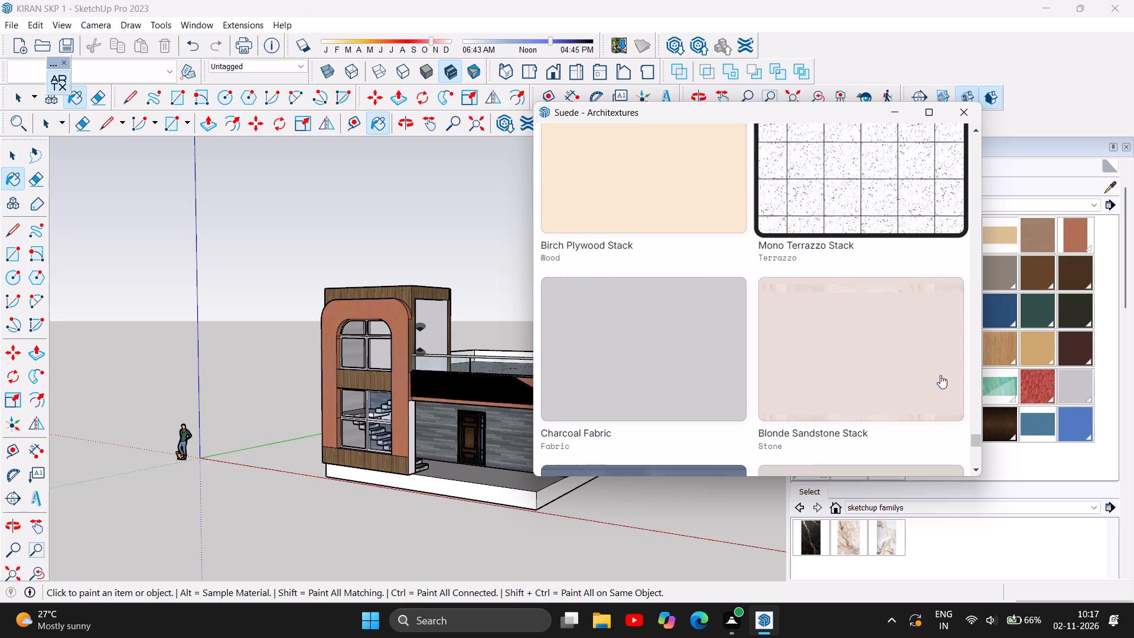
pyautogui.scroll(-1, 970, 275)
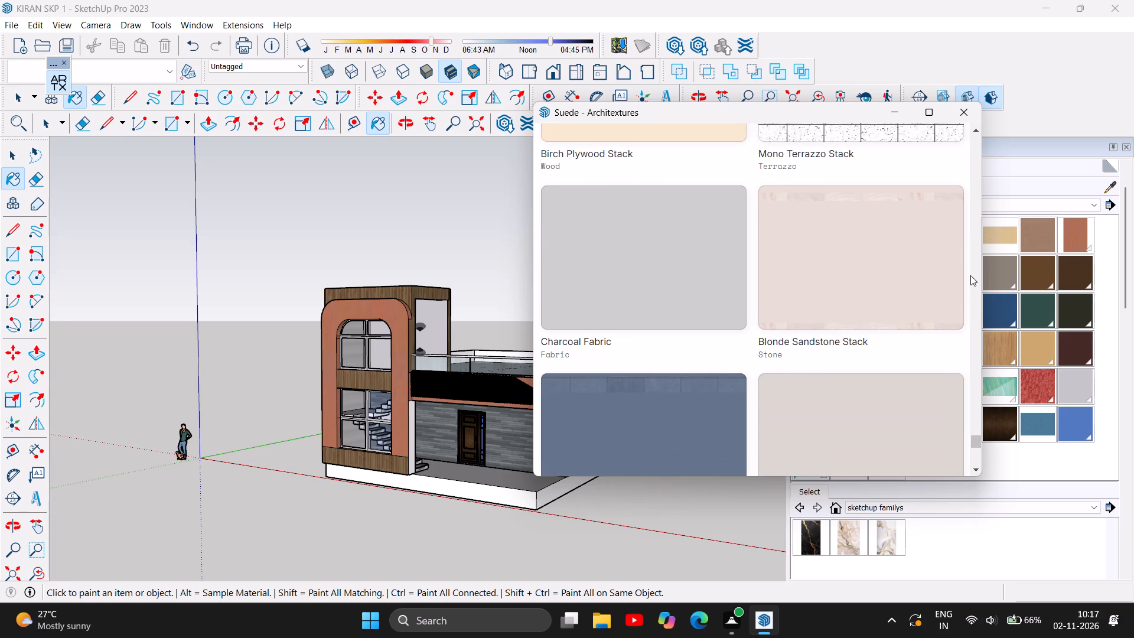
pyautogui.scroll(-2, 970, 275)
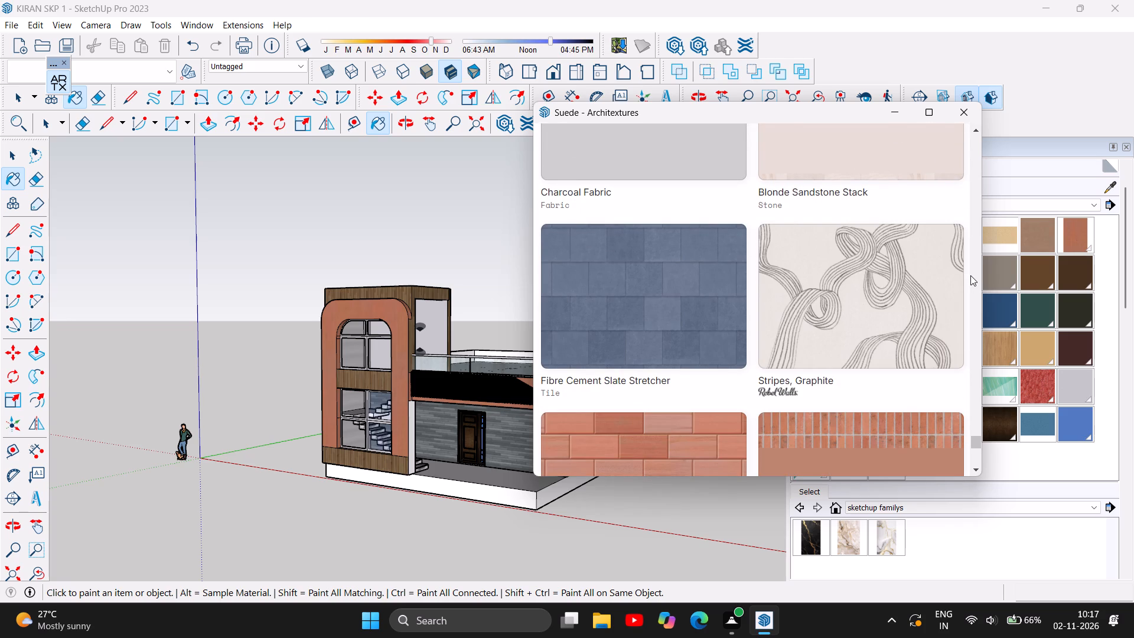
pyautogui.scroll(-1, 970, 275)
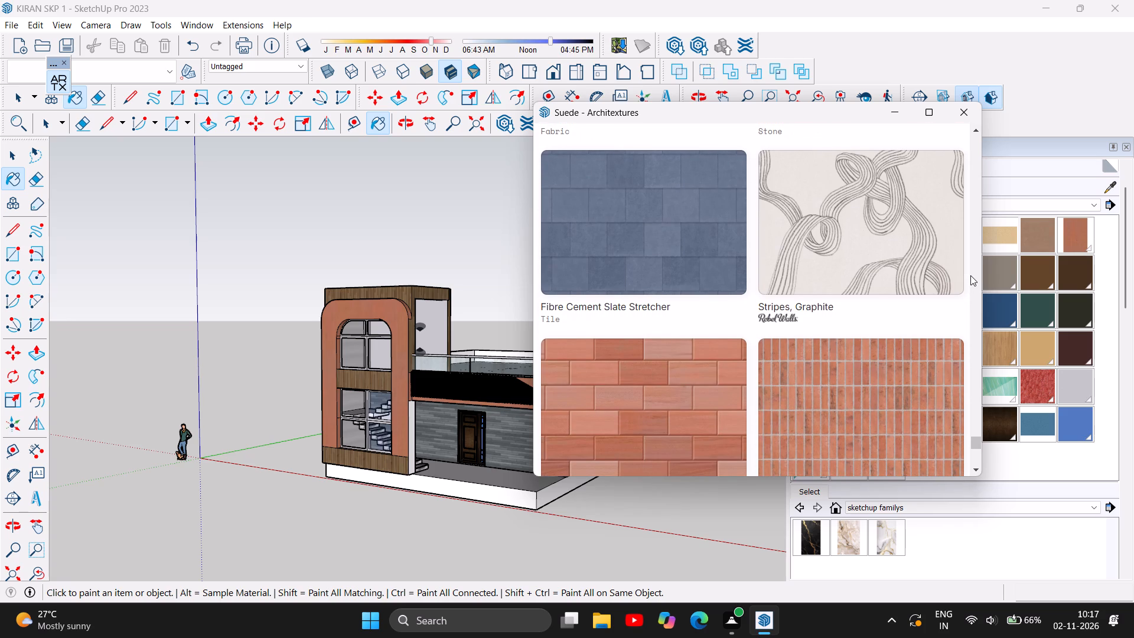
pyautogui.scroll(-6, 970, 275)
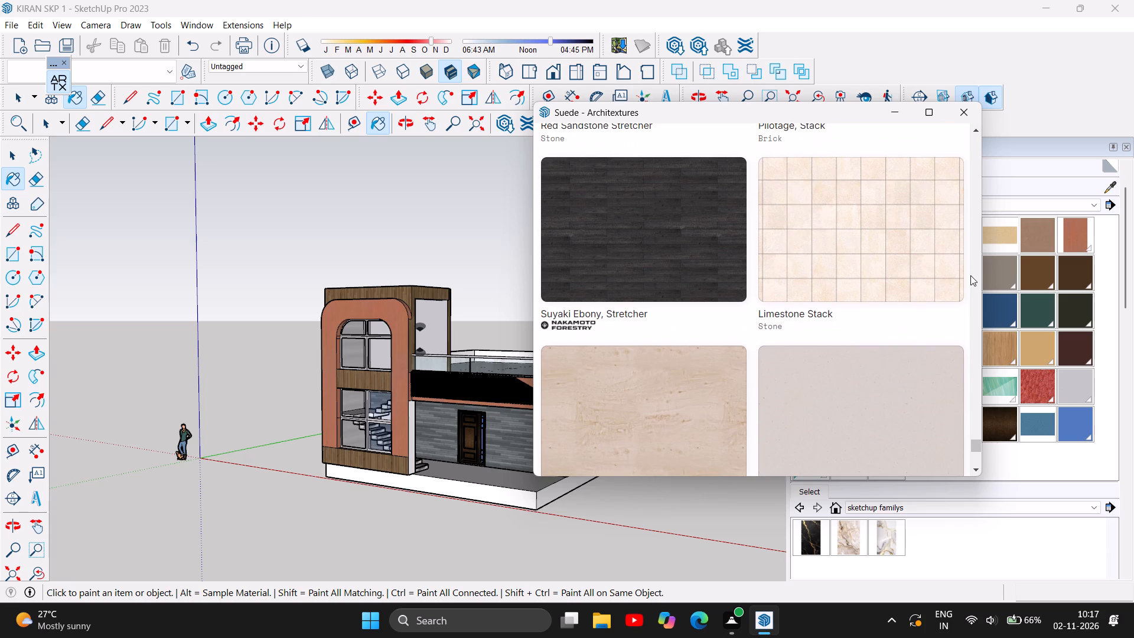
pyautogui.scroll(-4, 970, 275)
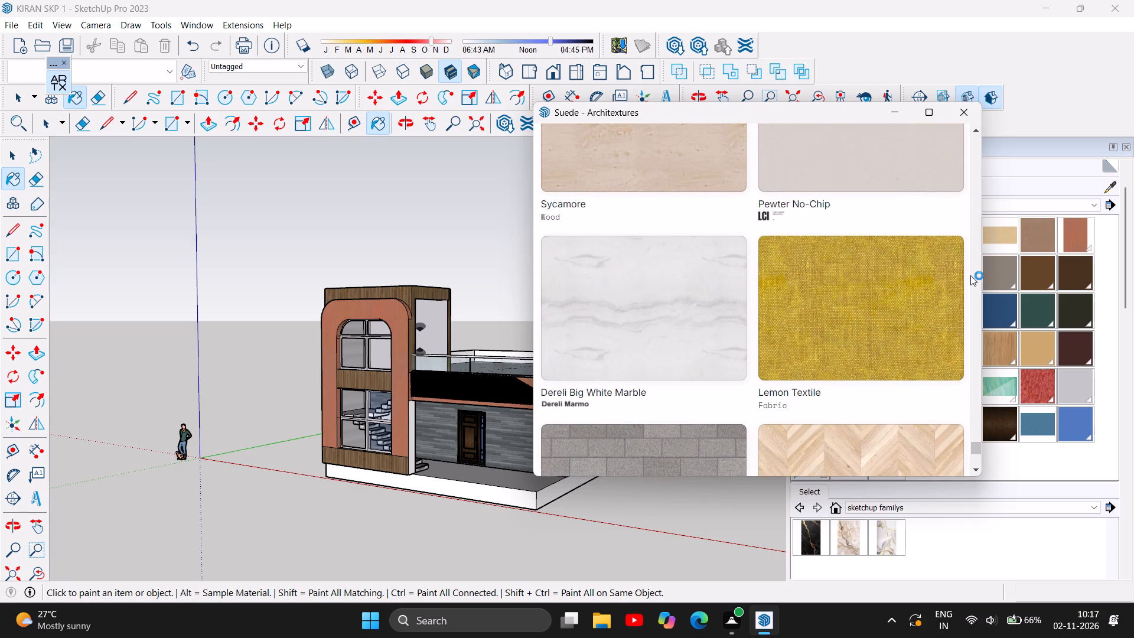
pyautogui.scroll(-8, 970, 275)
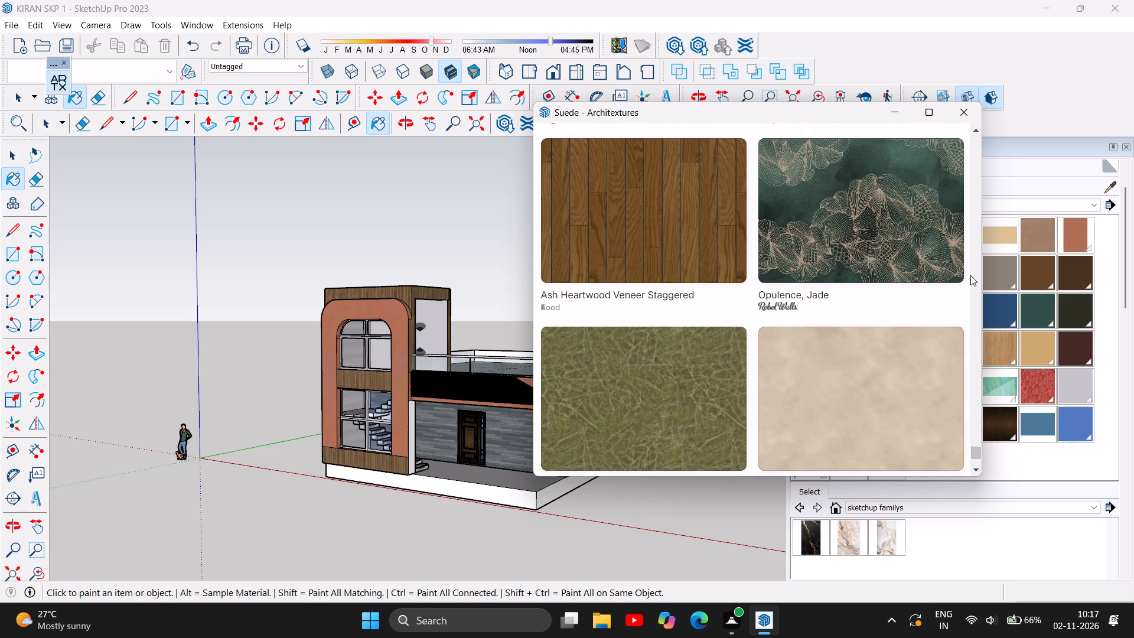
pyautogui.scroll(-1, 970, 275)
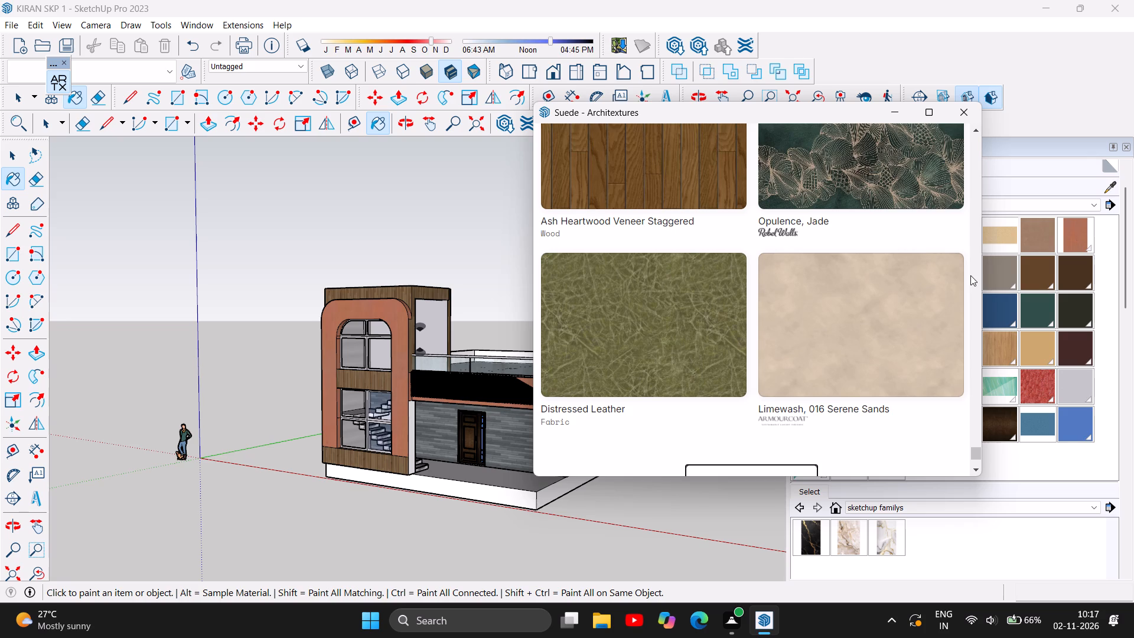
pyautogui.scroll(-2, 970, 275)
# Load the next batch of library textures and examine its striped cotton, granite fan, grey brick, flagstone, aggregate, larch, asphalt, sandstone and walnut finishes.
pyautogui.click(768, 327)
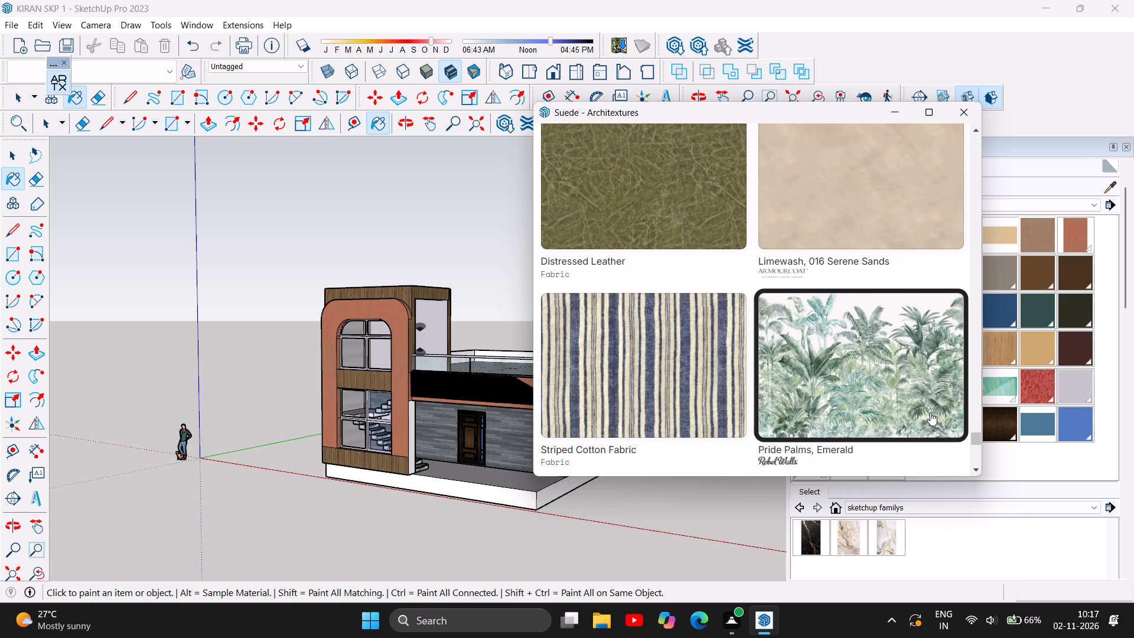
pyautogui.scroll(-4, 930, 412)
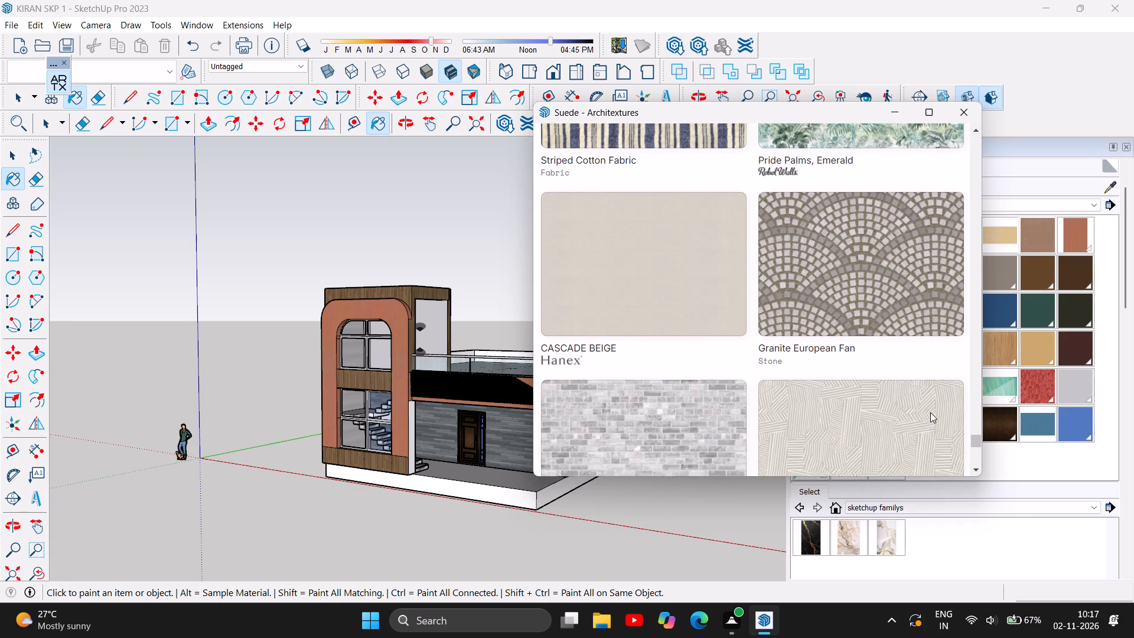
pyautogui.scroll(-3, 930, 412)
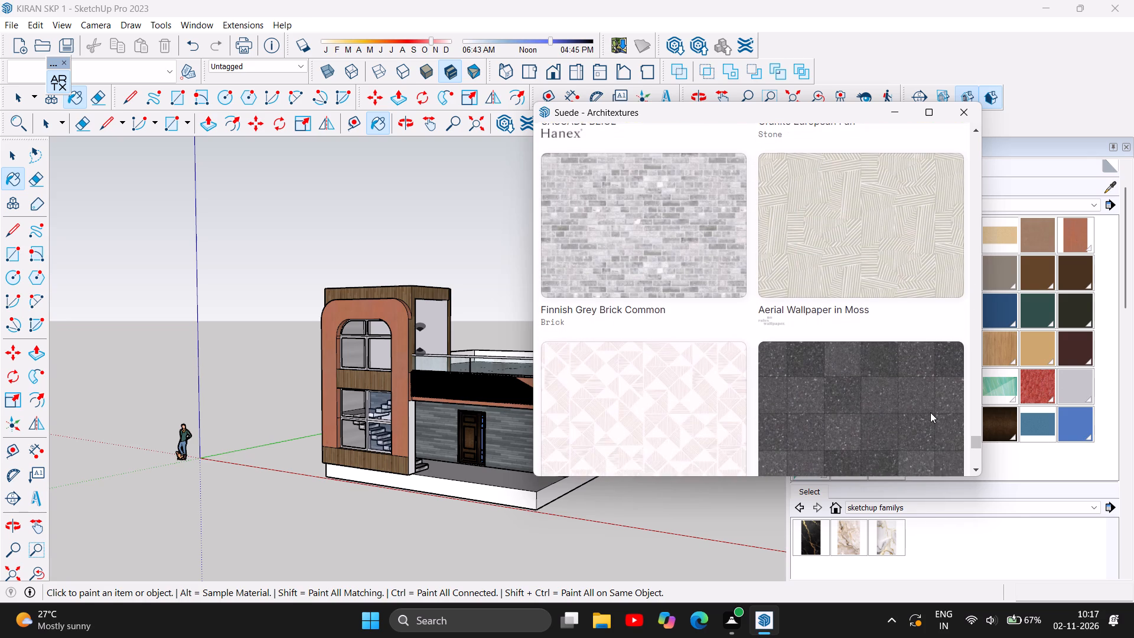
pyautogui.scroll(-6, 930, 412)
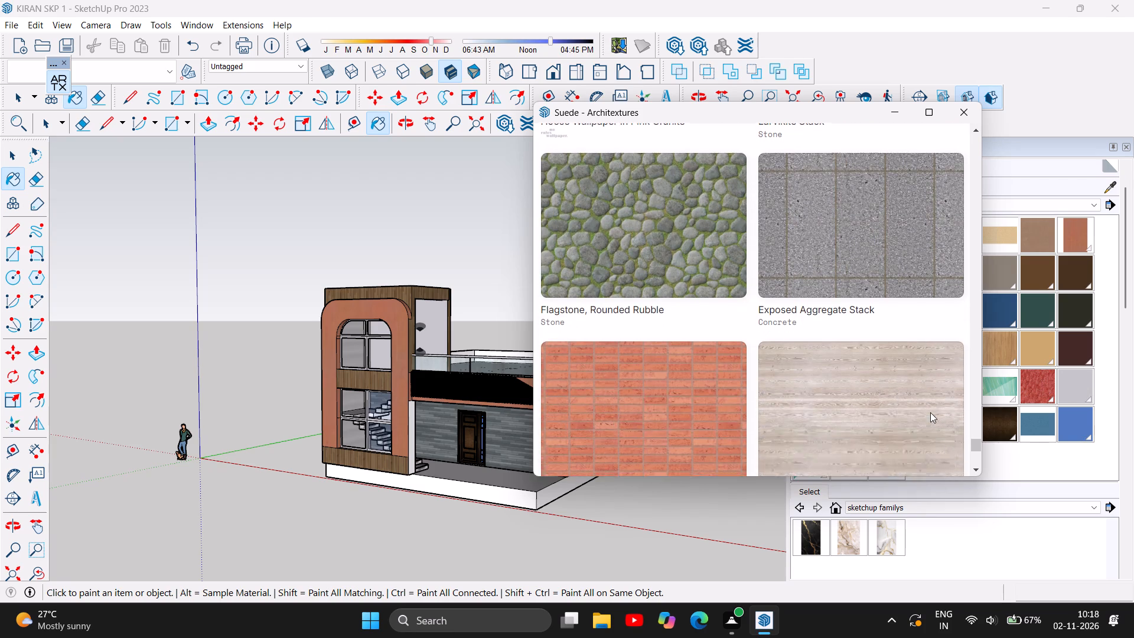
pyautogui.scroll(-3, 930, 412)
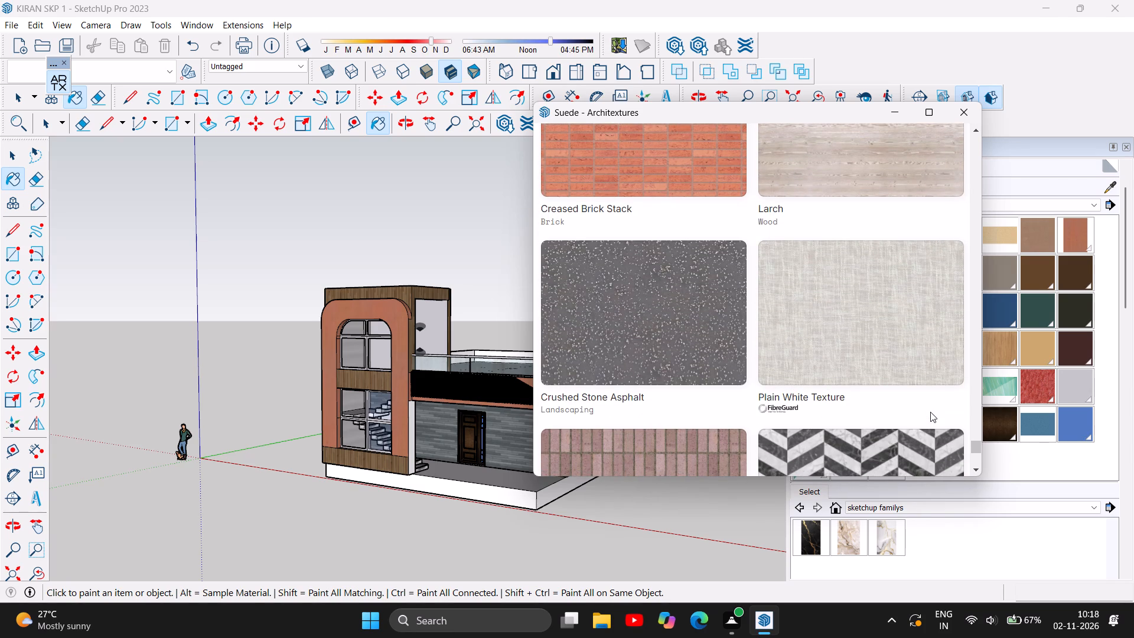
pyautogui.scroll(-11, 930, 412)
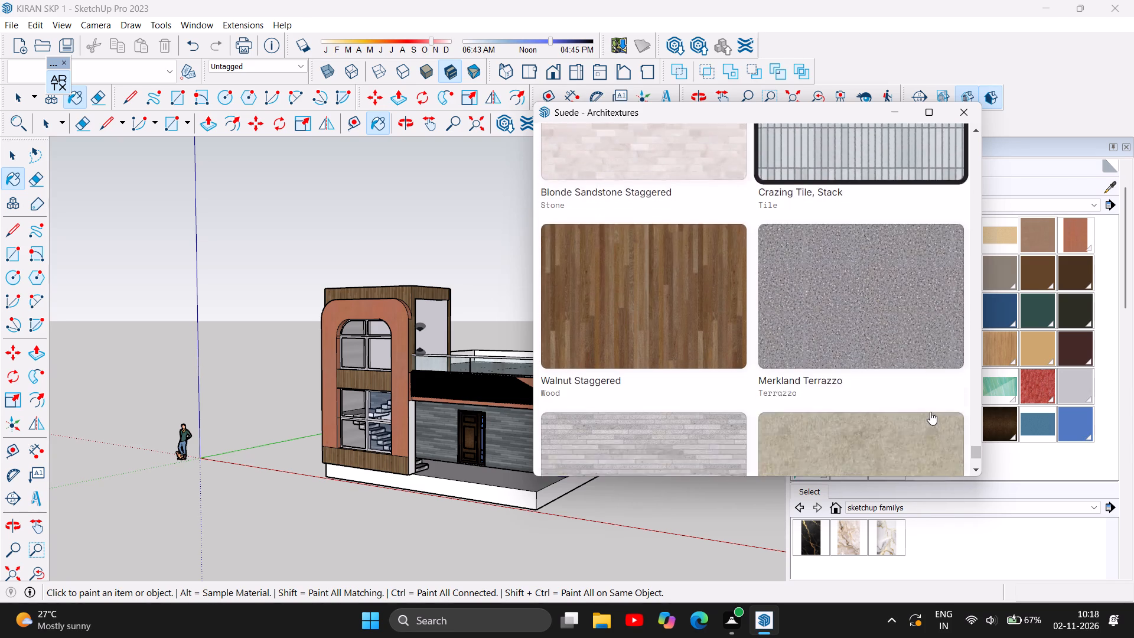
pyautogui.scroll(-6, 930, 412)
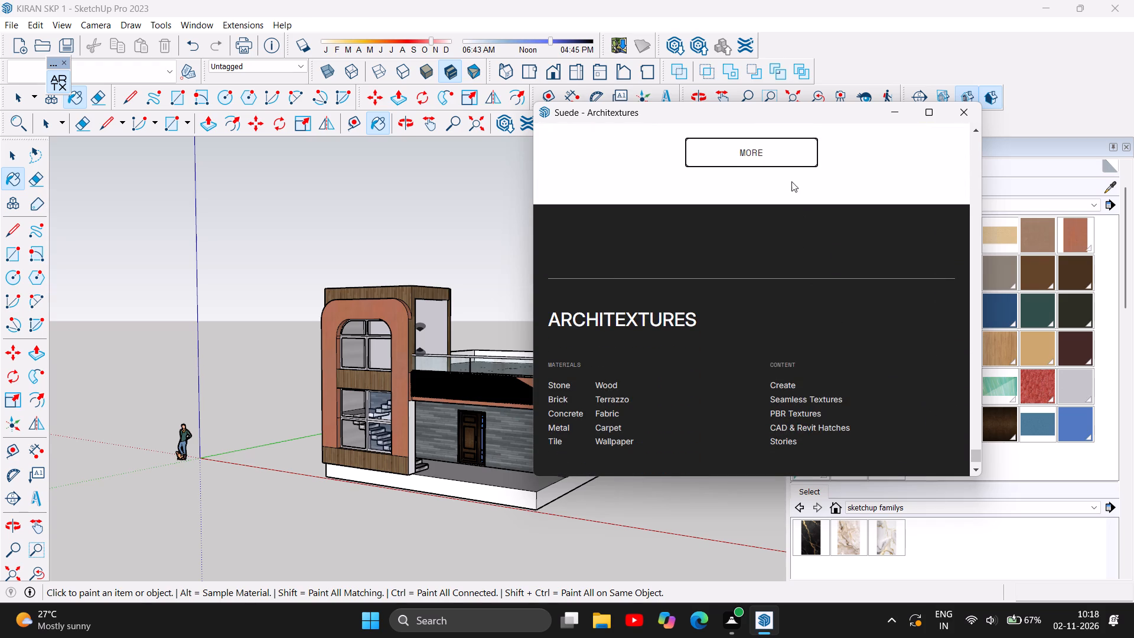
# Load another batch of textures and examine its terrazzo, herringbone brick, oak, basalt, painted block, fluted concrete, rammed earth and wood wool finishes.
pyautogui.click(762, 158)
pyautogui.scroll(6, 817, 304)
pyautogui.scroll(2, 872, 285)
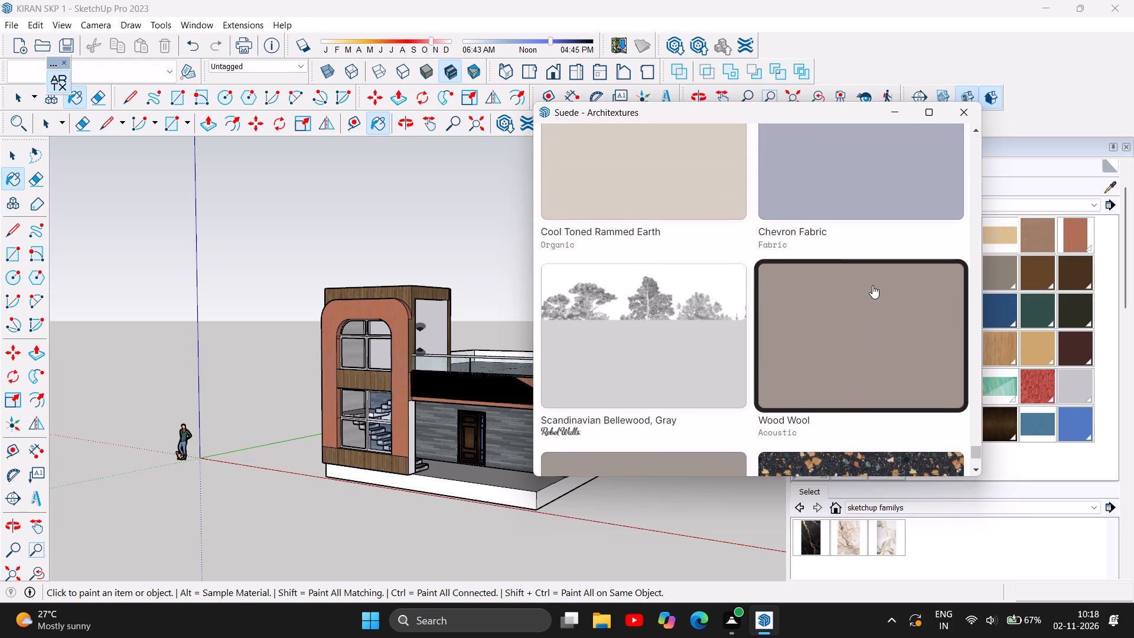
pyautogui.scroll(3, 872, 285)
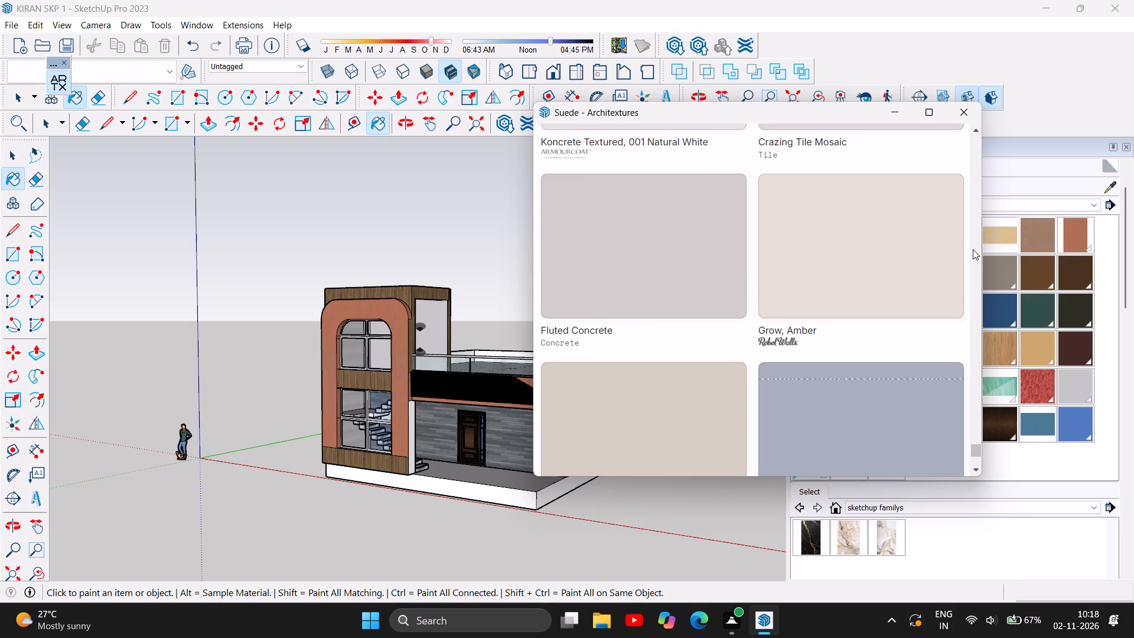
pyautogui.scroll(4, 973, 249)
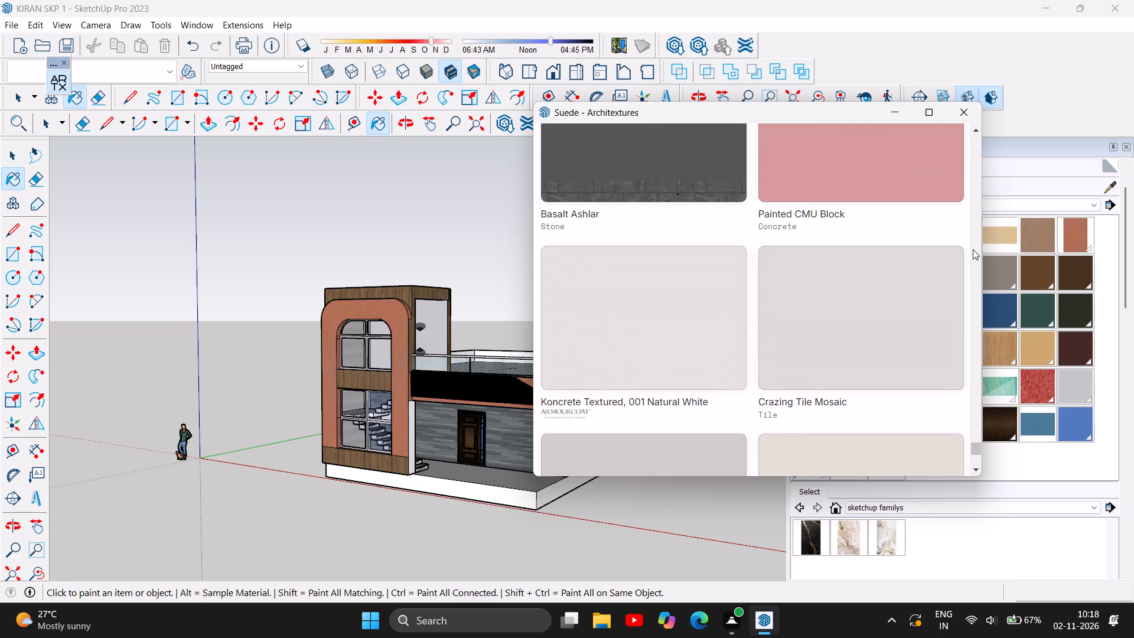
pyautogui.scroll(6, 973, 249)
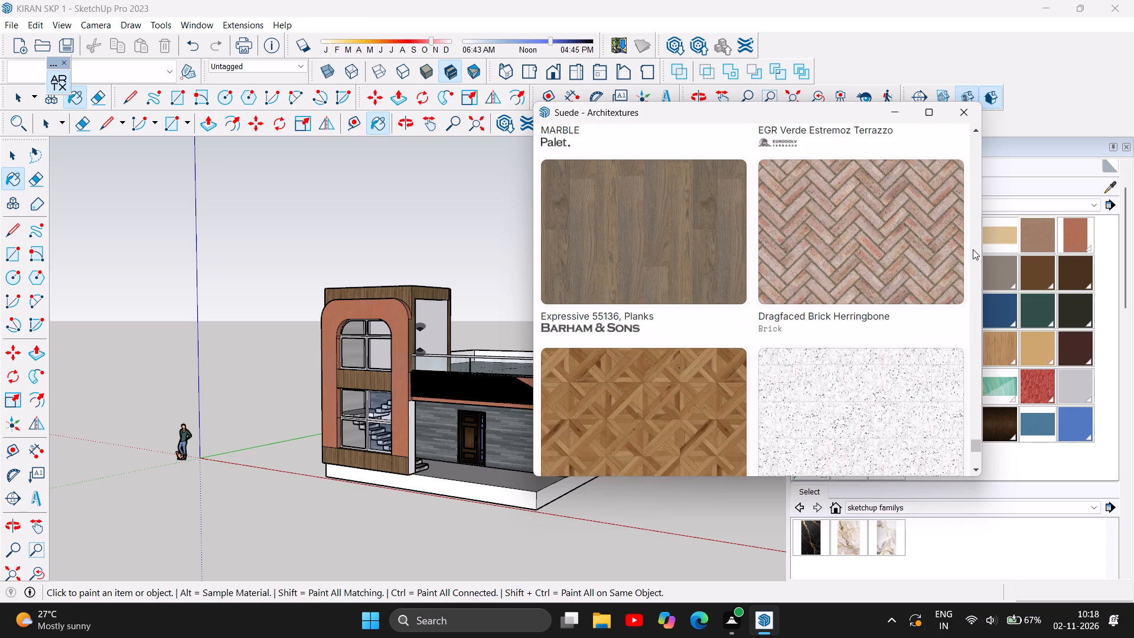
pyautogui.scroll(2, 973, 249)
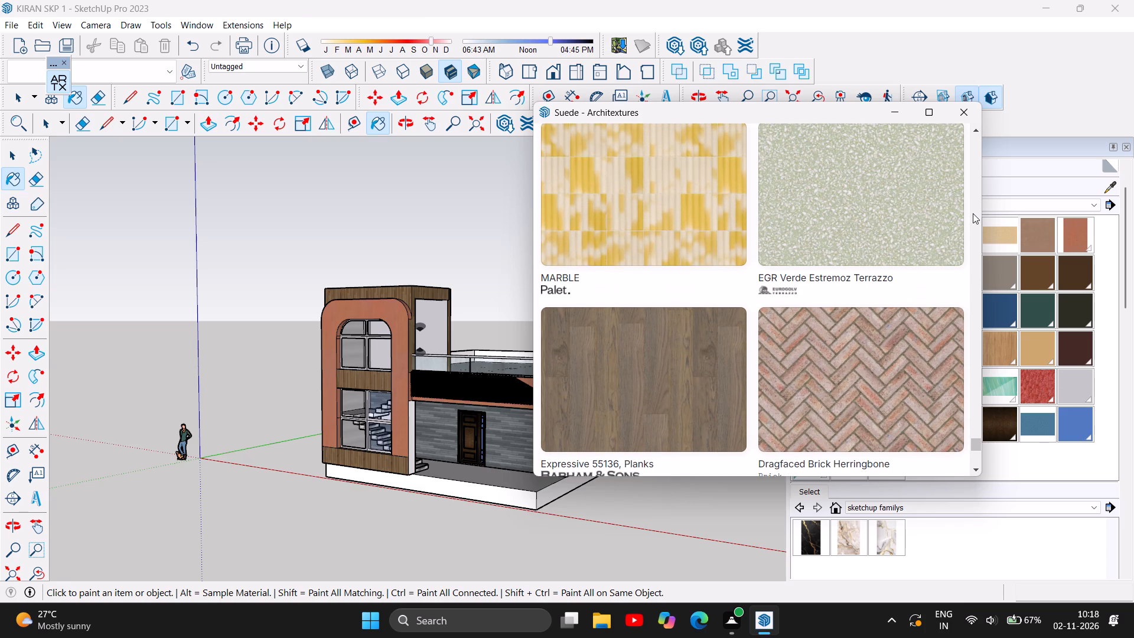
pyautogui.scroll(-7, 973, 213)
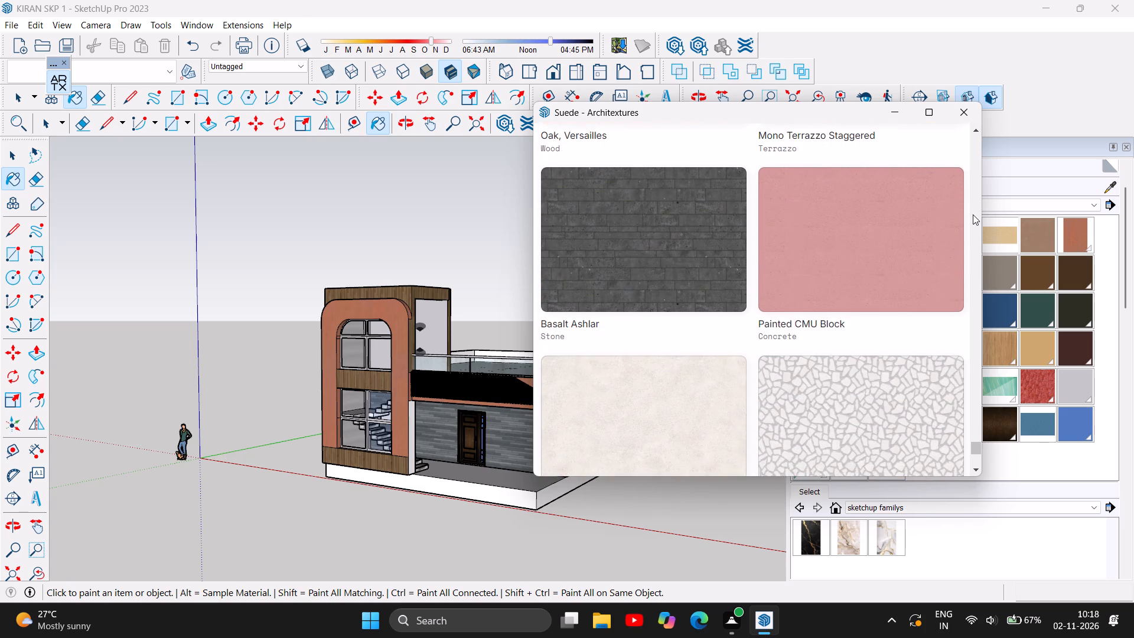
pyautogui.scroll(-5, 973, 214)
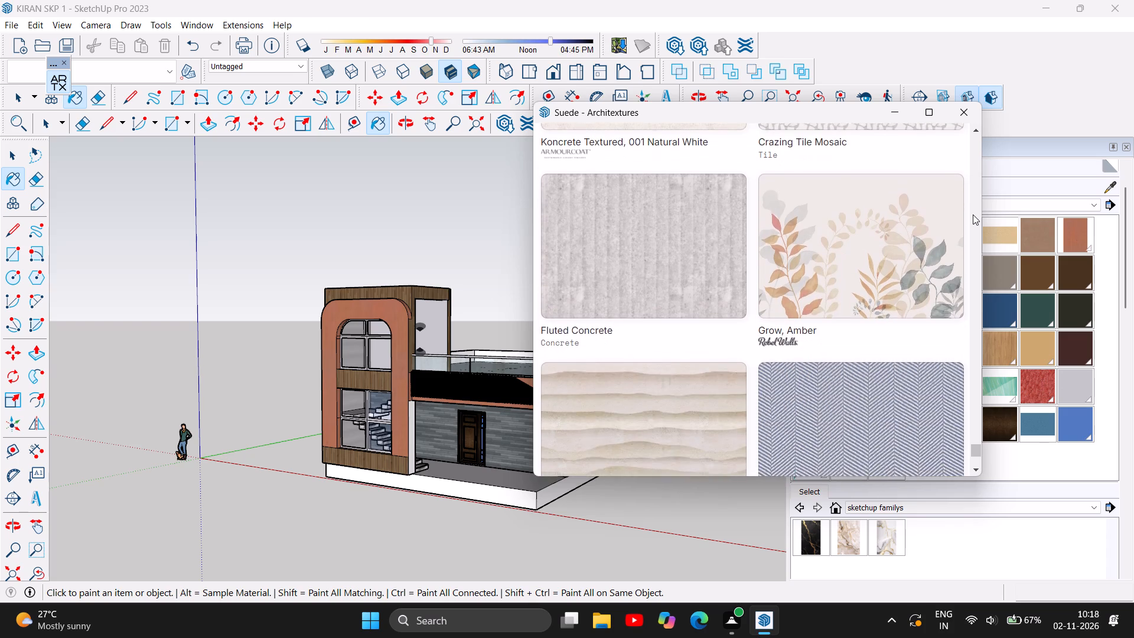
pyautogui.scroll(-5, 973, 214)
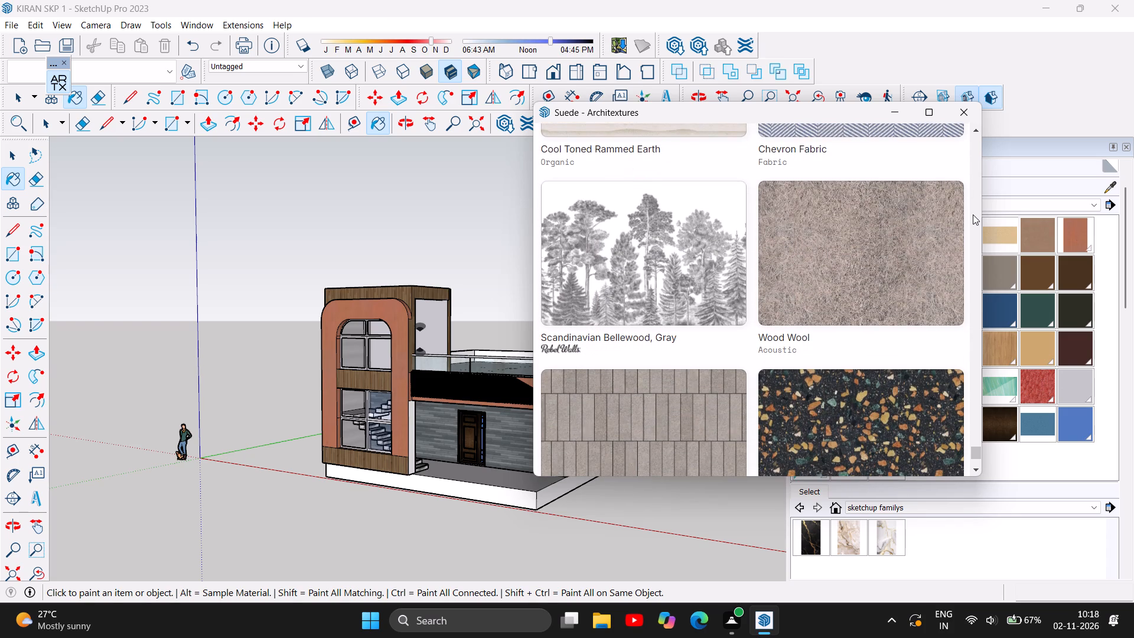
# Import the Wood Wool acoustic texture into the model's materials and return to the texture library.
pyautogui.scroll(-1, 973, 214)
pyautogui.click(852, 206)
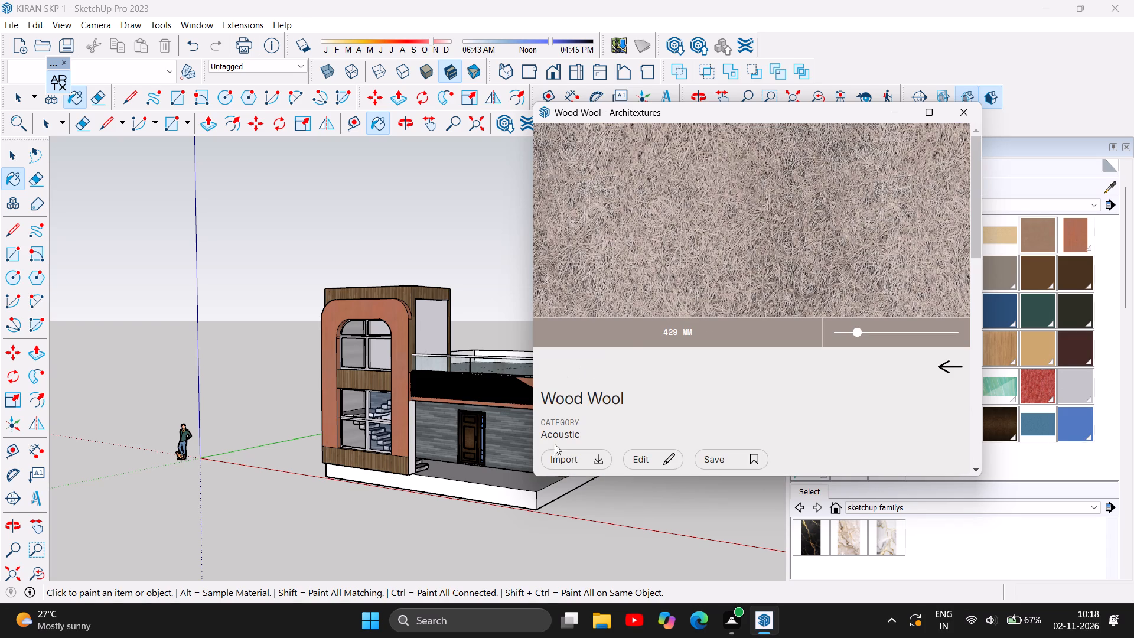
pyautogui.click(574, 459)
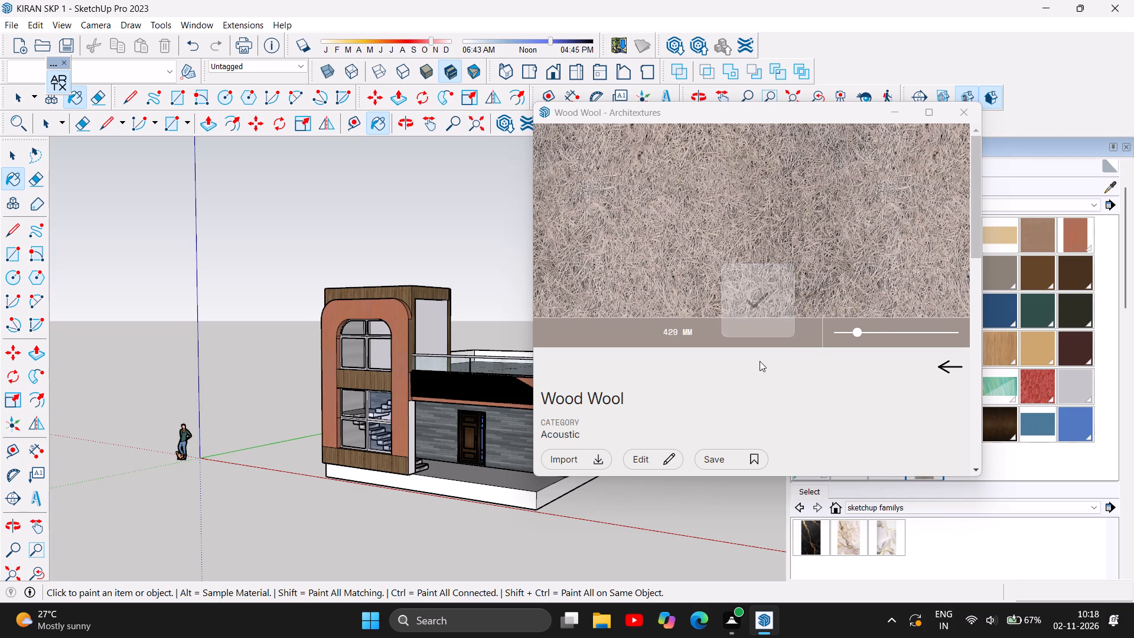
pyautogui.click(943, 362)
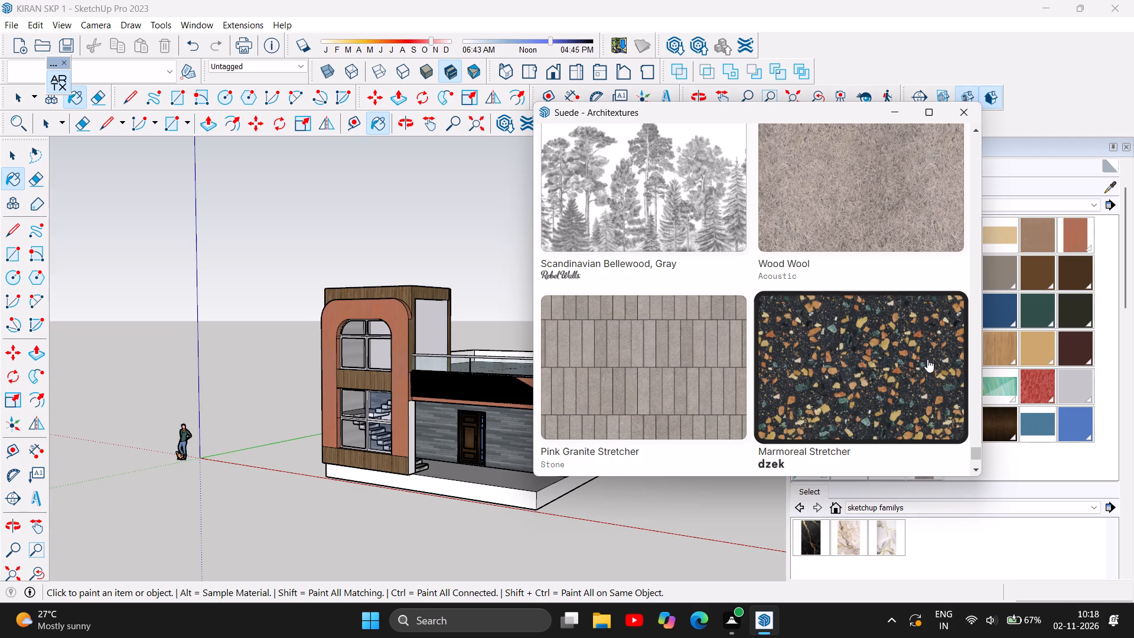
# Load a further batch of textures and examine its basketweave tile, eucalyptus, plywood, brick, ash herringbone, crazy paving, walnut chevron and weathered timber finishes.
pyautogui.scroll(-3, 927, 359)
pyautogui.click(715, 289)
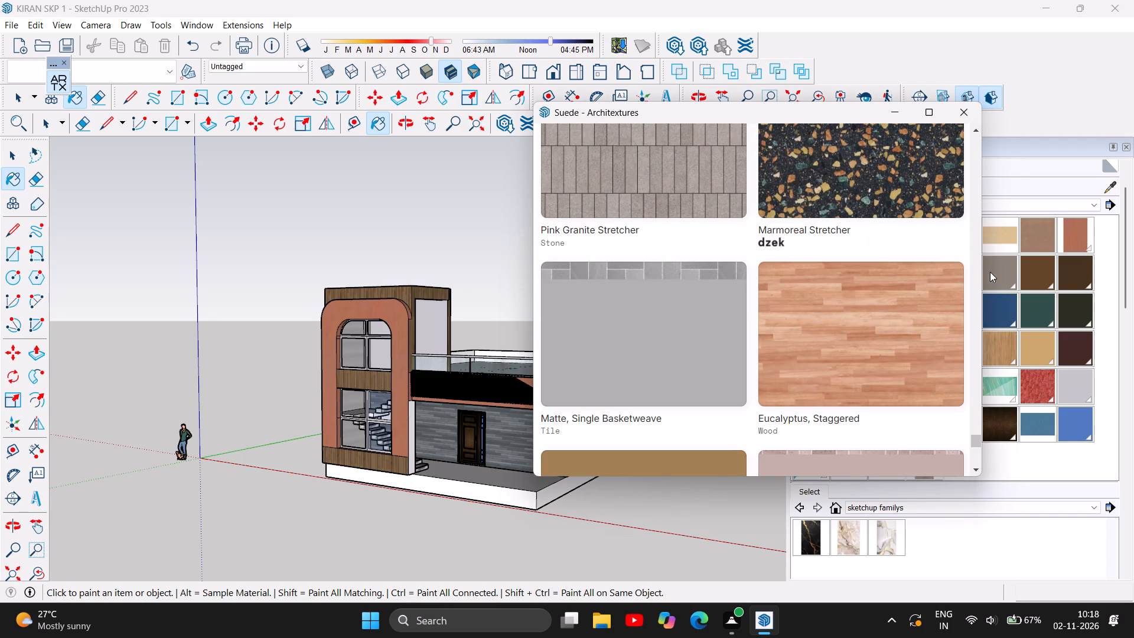
pyautogui.scroll(-3, 969, 281)
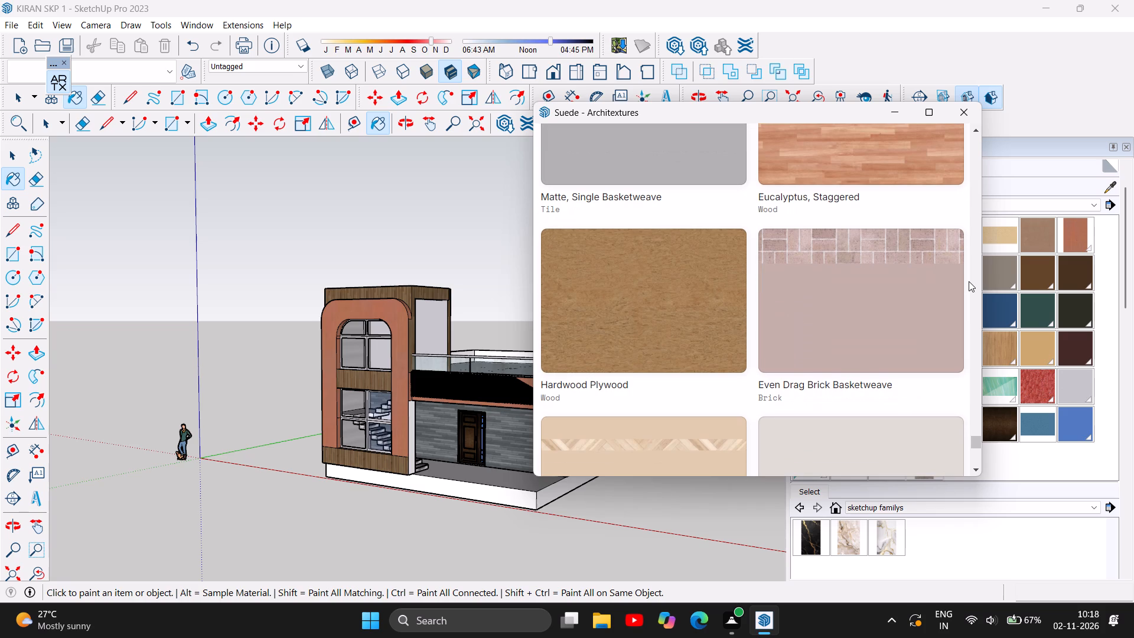
pyautogui.scroll(-2, 969, 281)
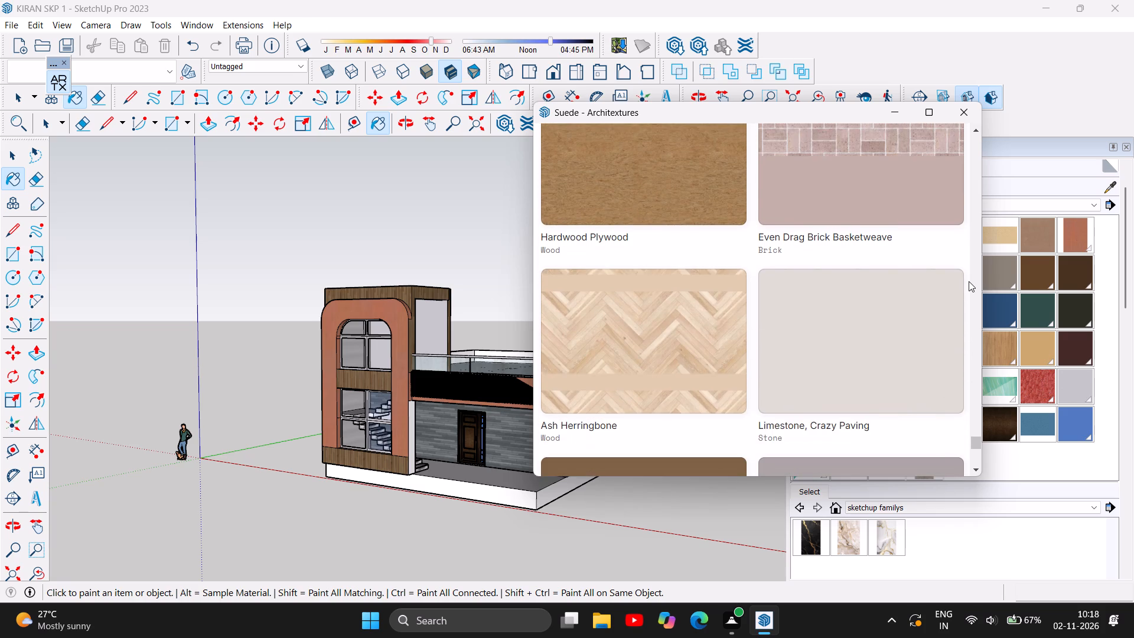
pyautogui.scroll(-2, 969, 281)
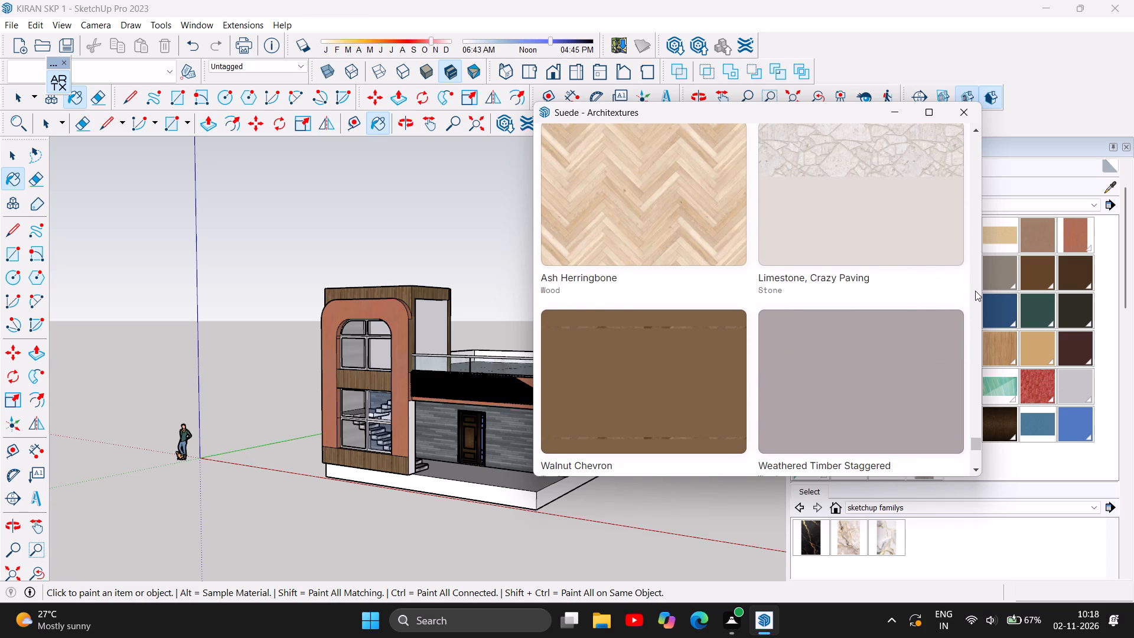
pyautogui.scroll(-1, 975, 291)
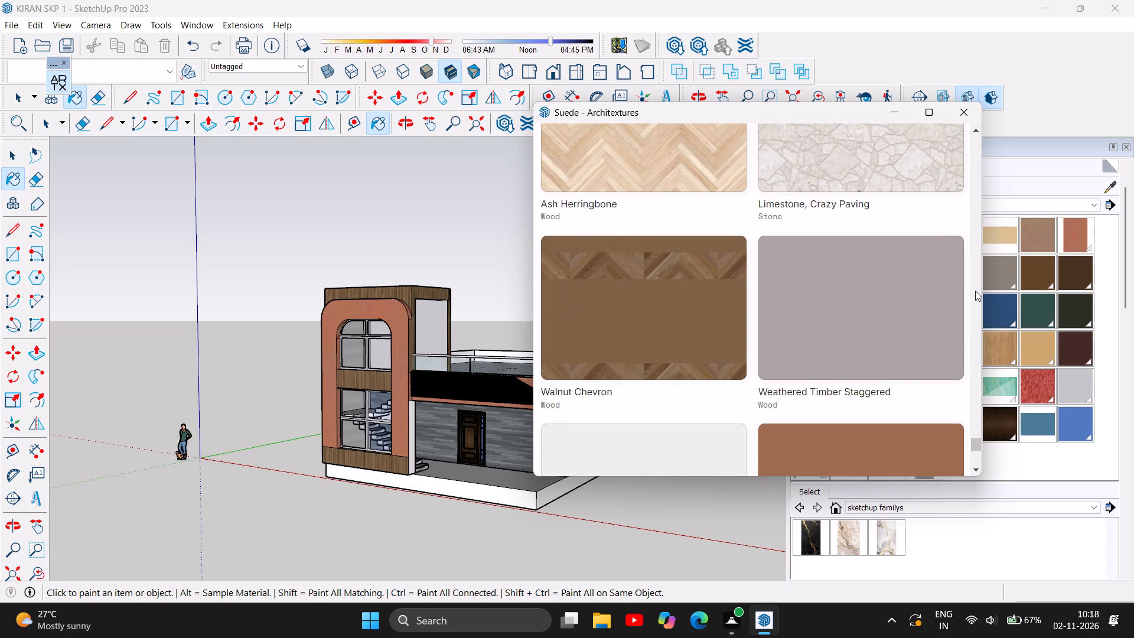
pyautogui.scroll(-1, 975, 291)
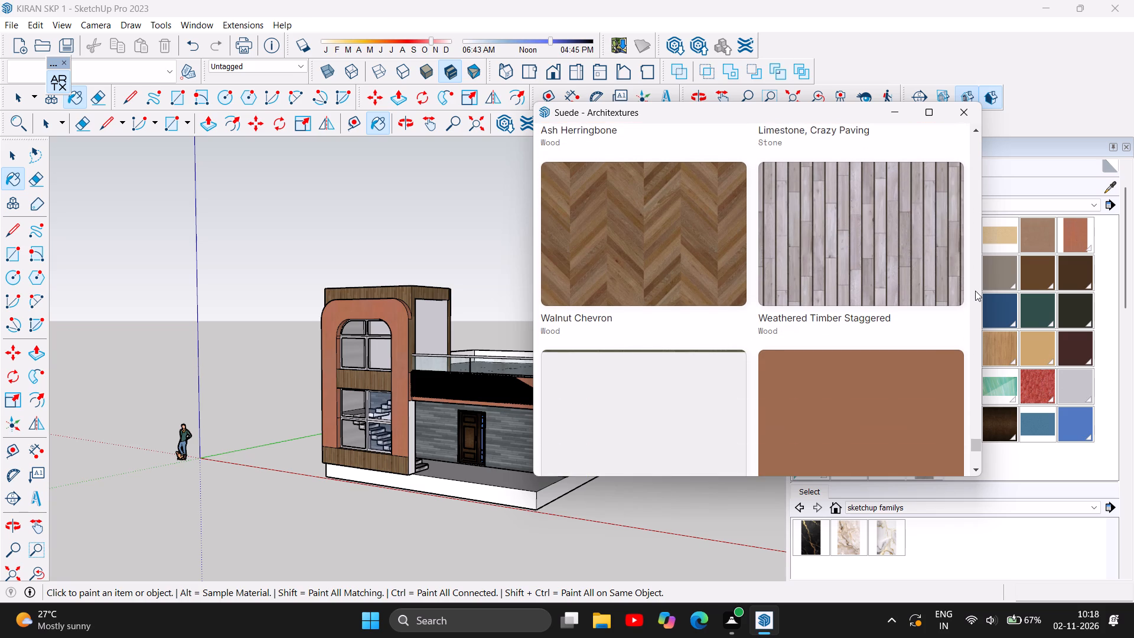
pyautogui.scroll(-1, 975, 291)
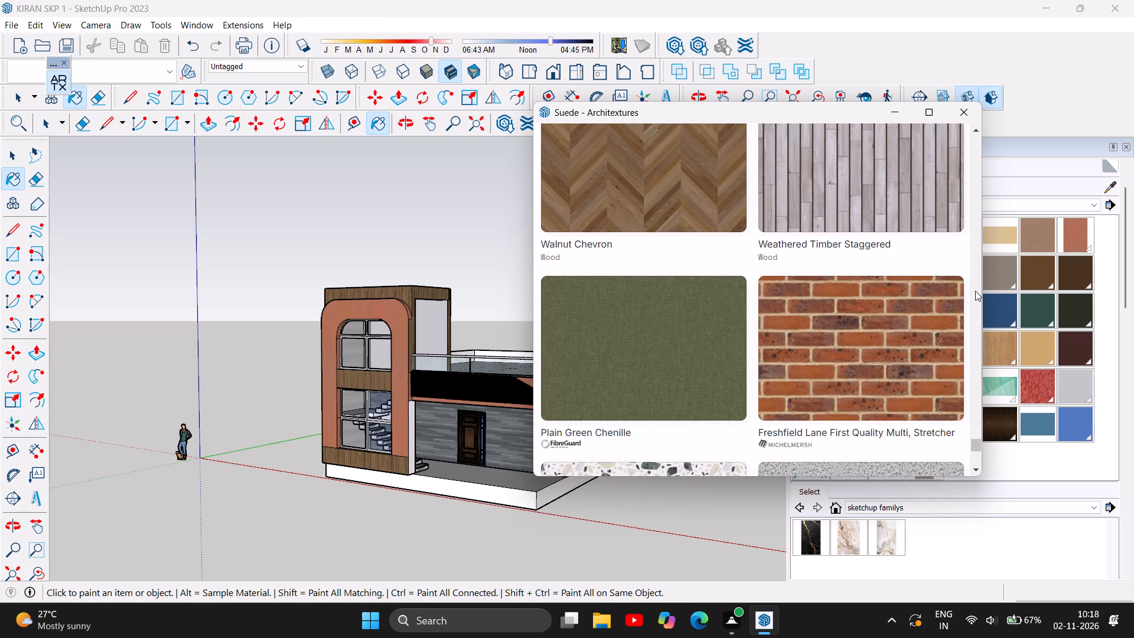
pyautogui.scroll(-1, 975, 291)
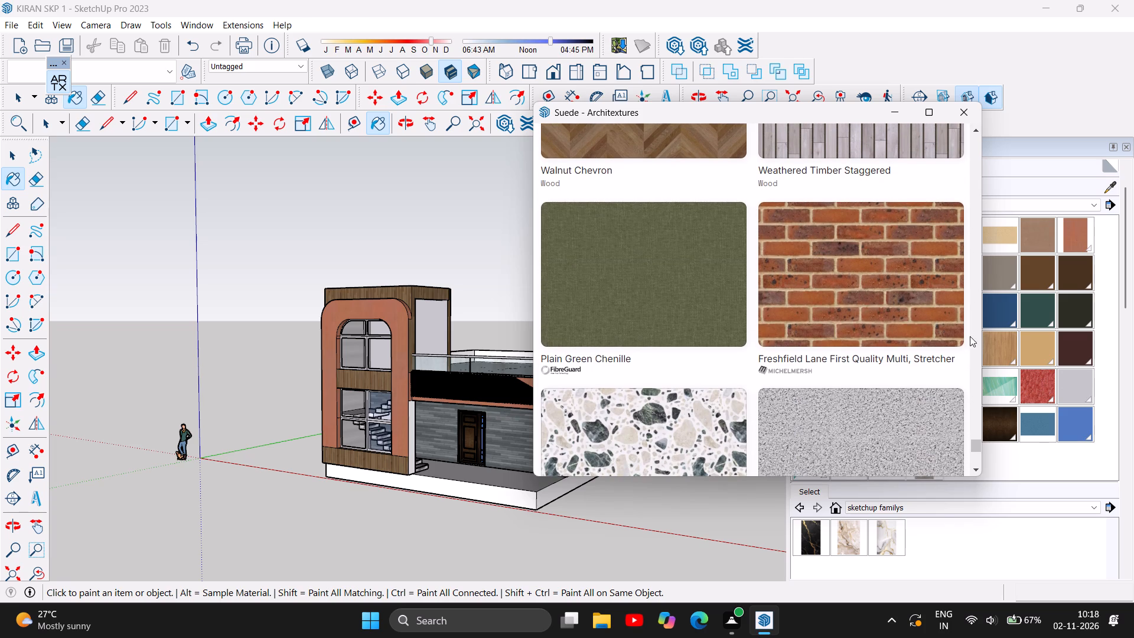
# Examine the rest of this batch, covering its terrazzo, pebbledash, mondo grass, oak chevron, gravel, metal panel, stone, green tile and cedar shake finishes.
pyautogui.scroll(-6, 973, 351)
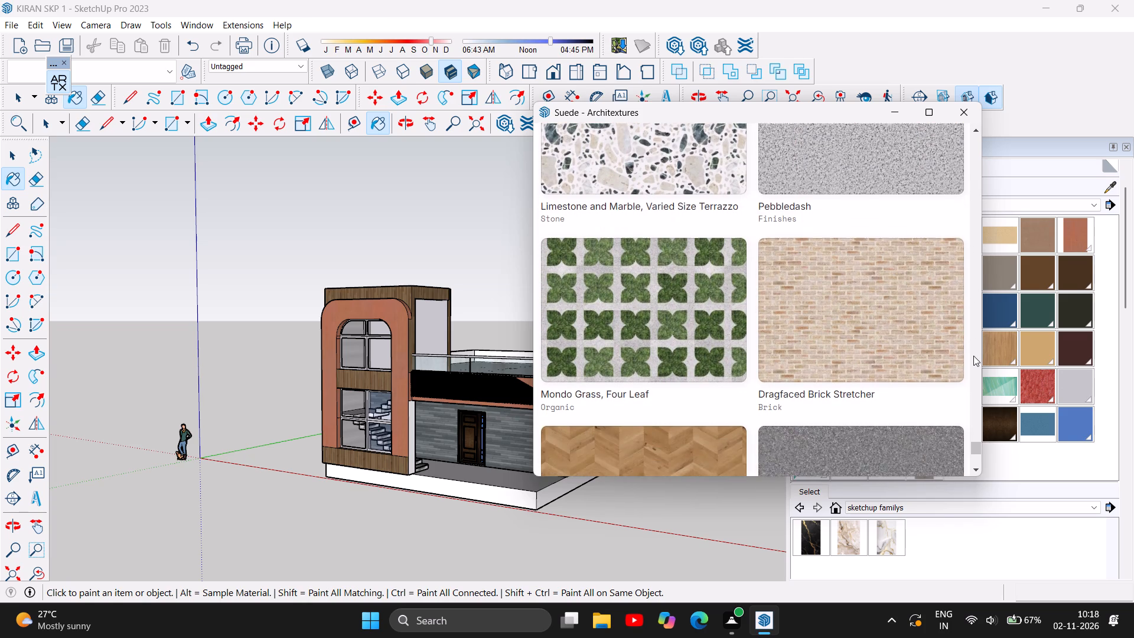
pyautogui.scroll(-4, 973, 356)
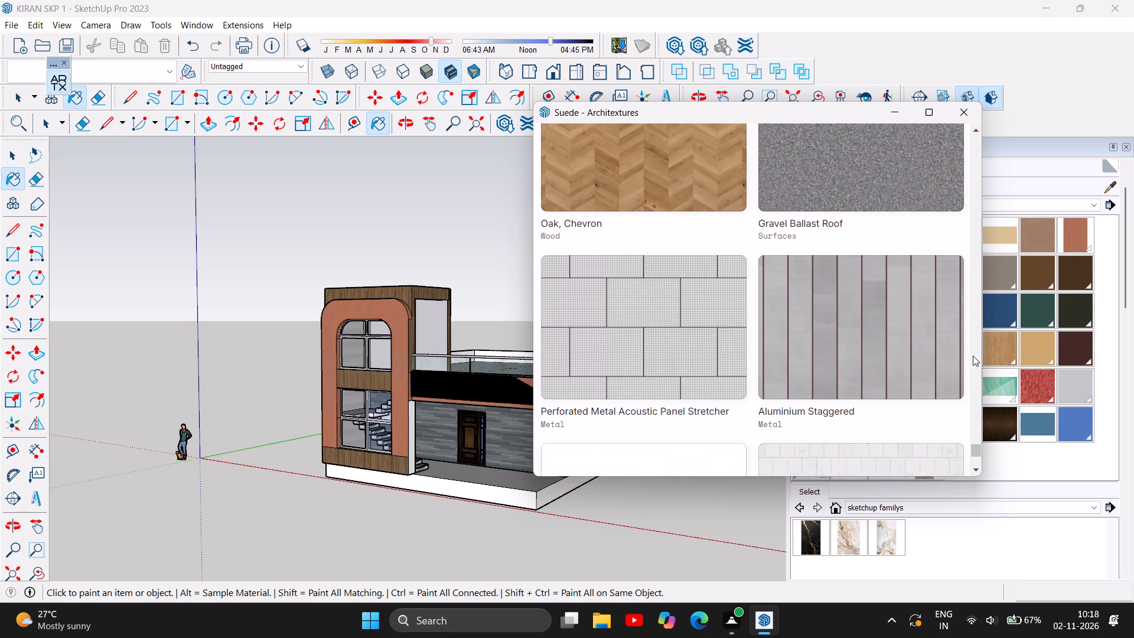
pyautogui.scroll(-2, 973, 356)
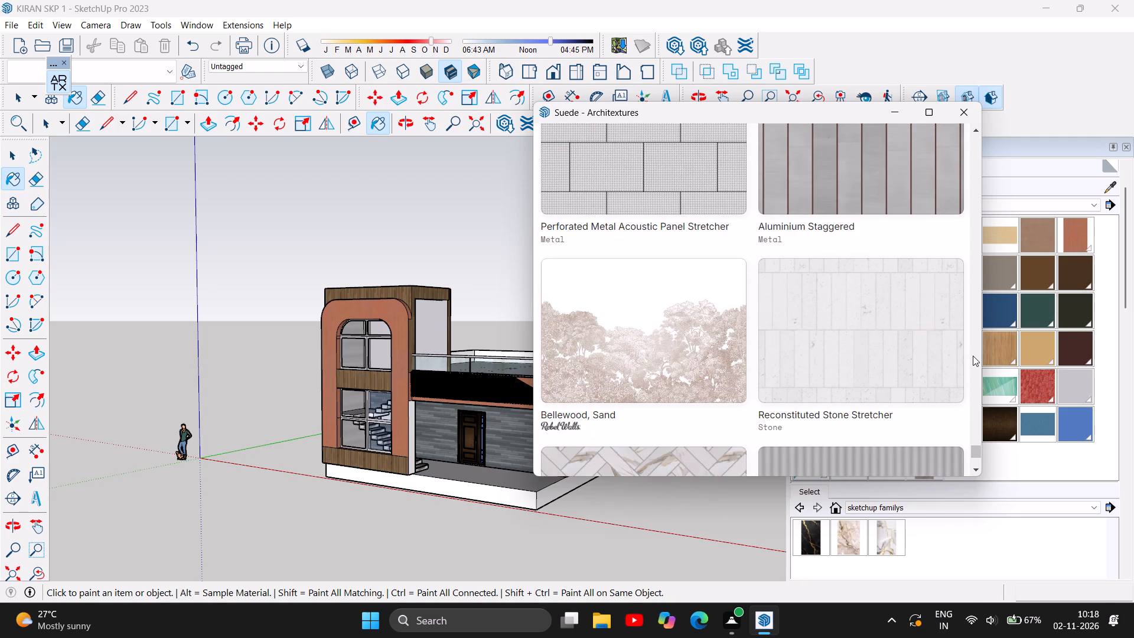
pyautogui.scroll(-4, 973, 356)
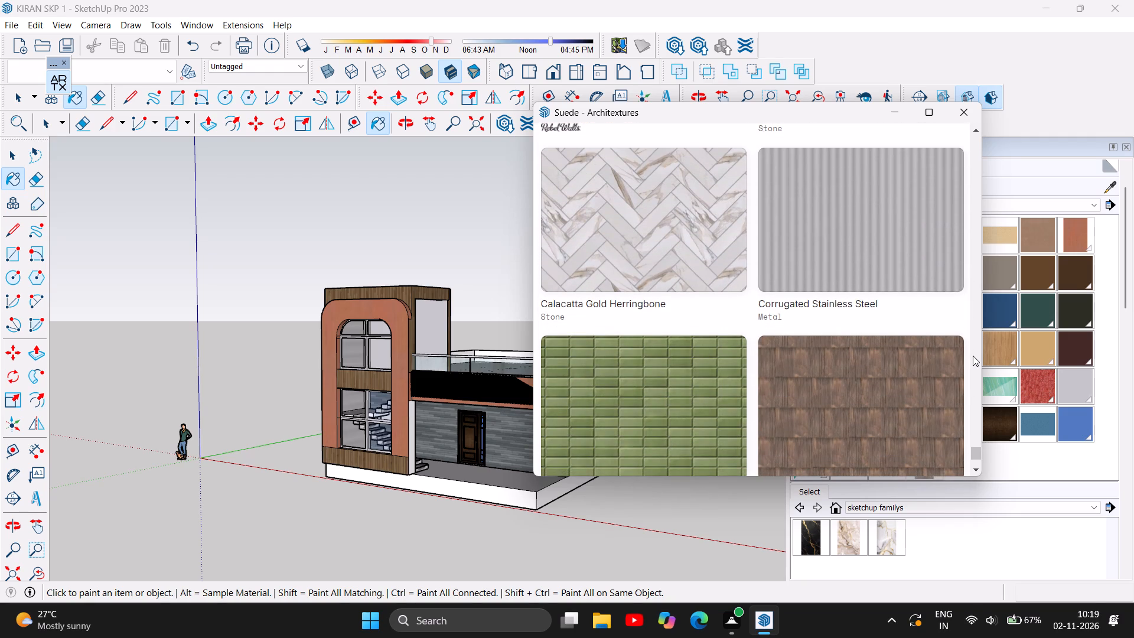
pyautogui.scroll(-2, 973, 356)
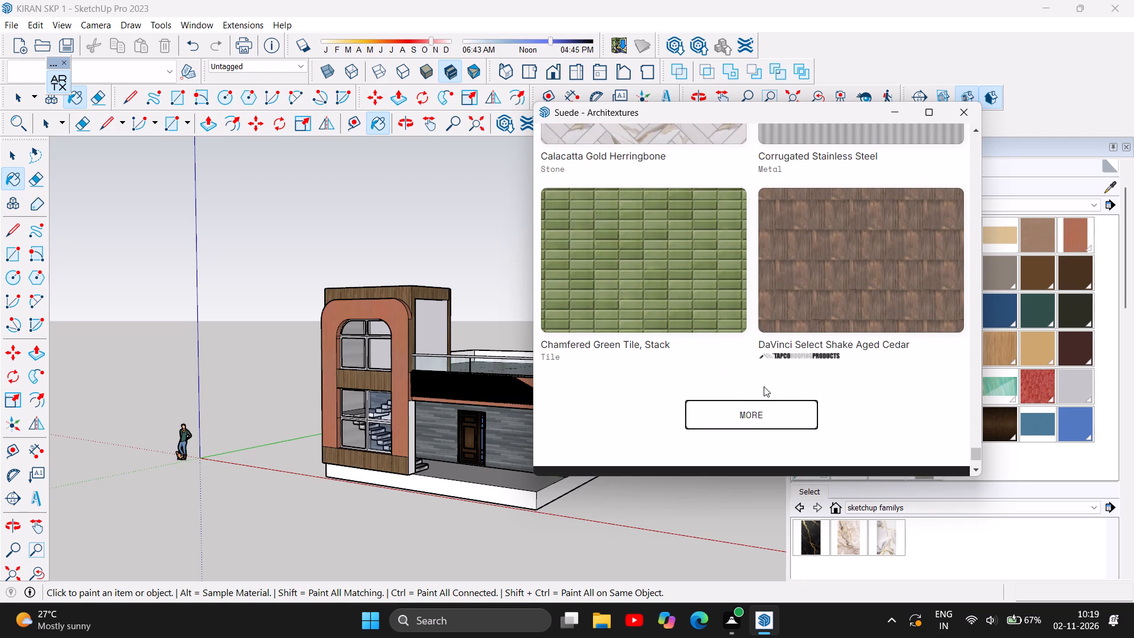
# Load another batch of textures and examine its carpet, basketweave tile, stainless steel, Ombra terrazzo, polystyrene, hammered concrete, ash veneer and olive wood finishes.
pyautogui.click(761, 411)
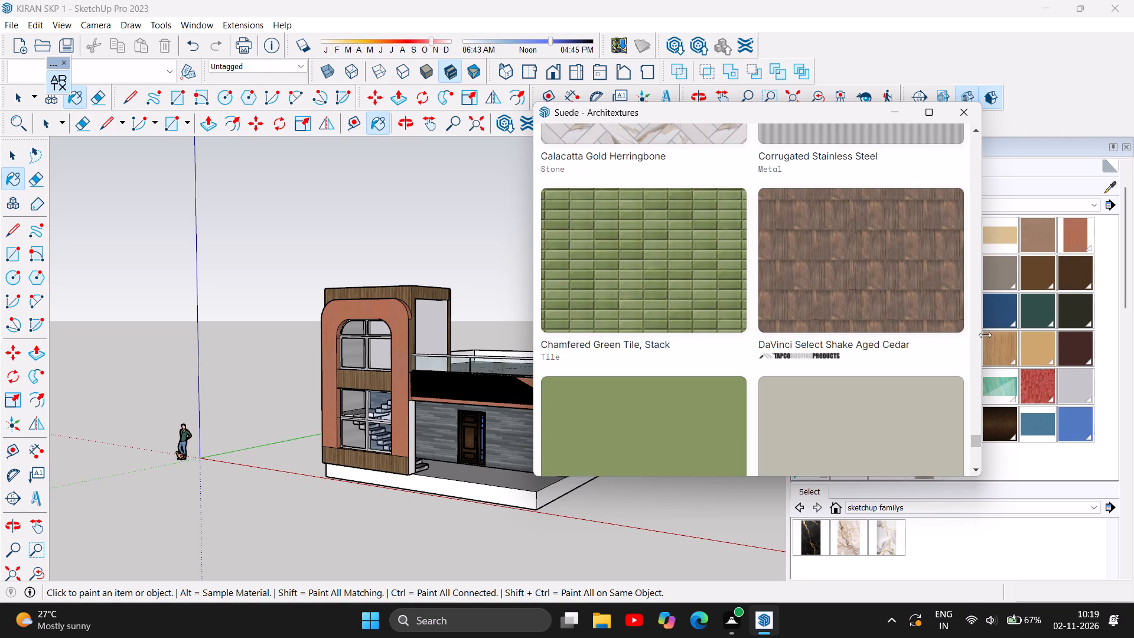
pyautogui.scroll(-4, 973, 344)
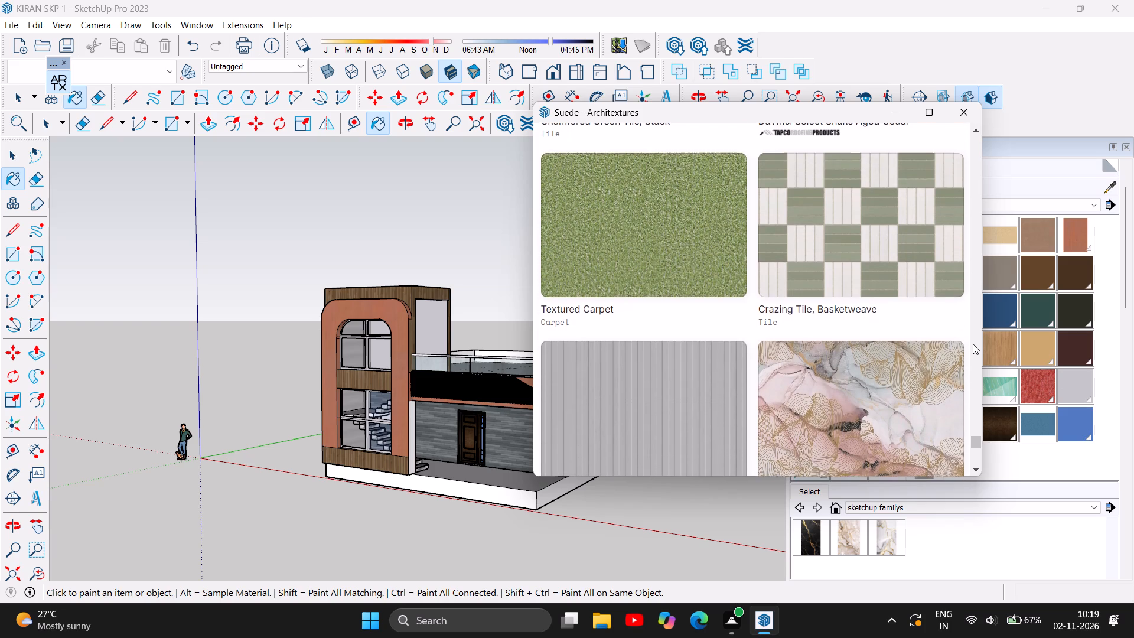
pyautogui.scroll(-5, 973, 344)
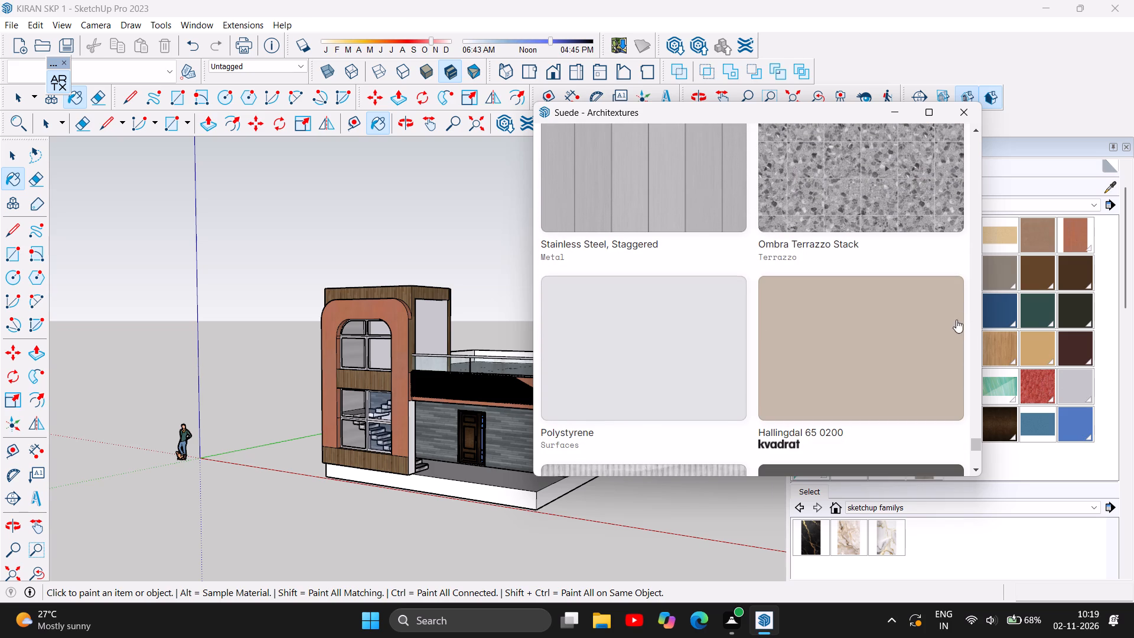
pyautogui.scroll(-3, 972, 367)
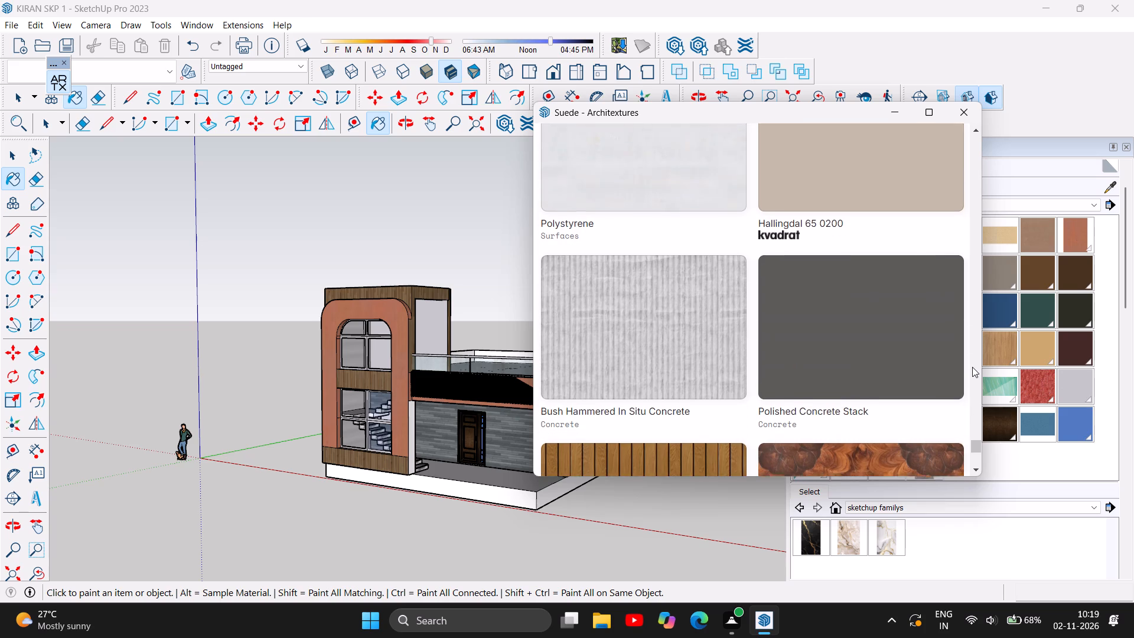
pyautogui.scroll(-4, 972, 367)
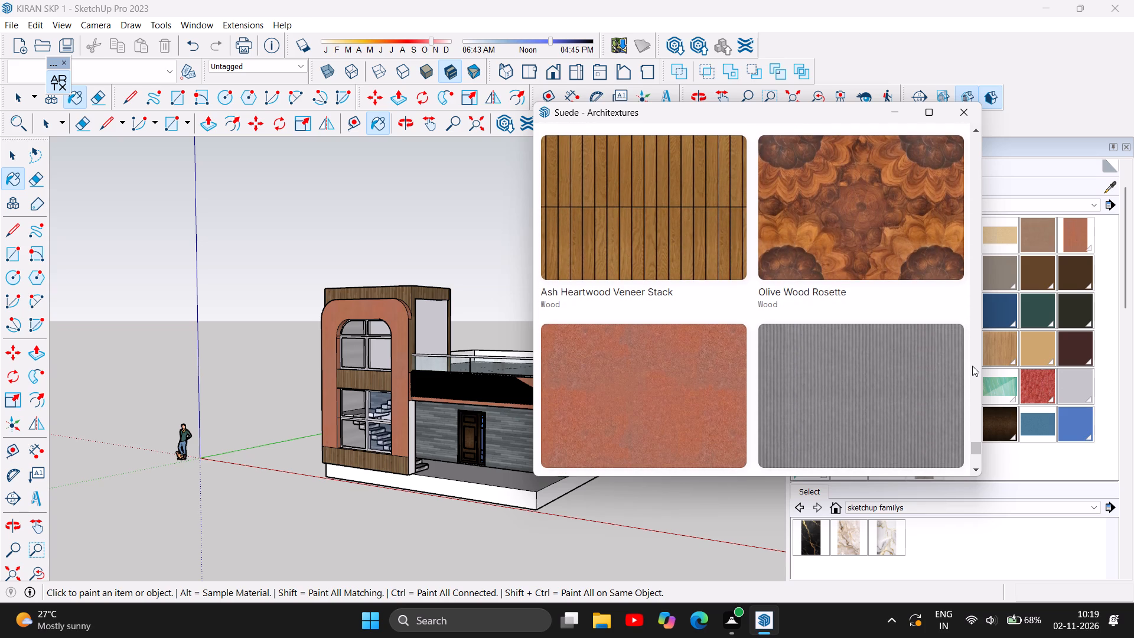
pyautogui.scroll(-2, 972, 366)
# Examine the rest of this batch, covering its oxidized metal, corduroy, rough plaster, felt, cedar siding, herringbone brick, flagstone, lattice weave and leatherstone finishes.
pyautogui.scroll(1, 972, 366)
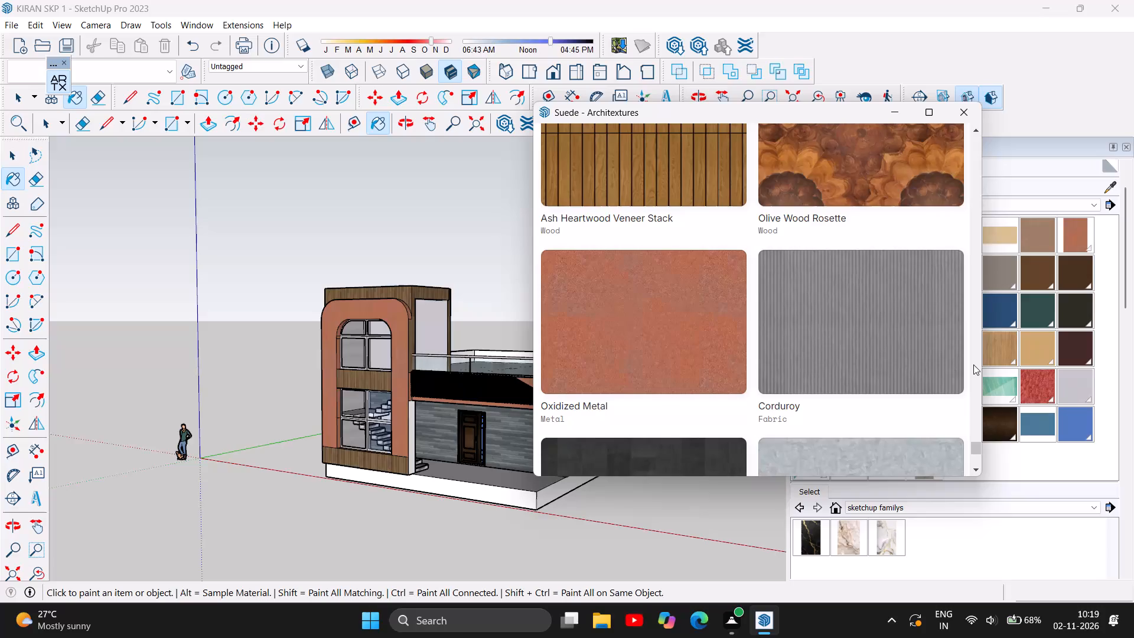
pyautogui.scroll(-3, 973, 364)
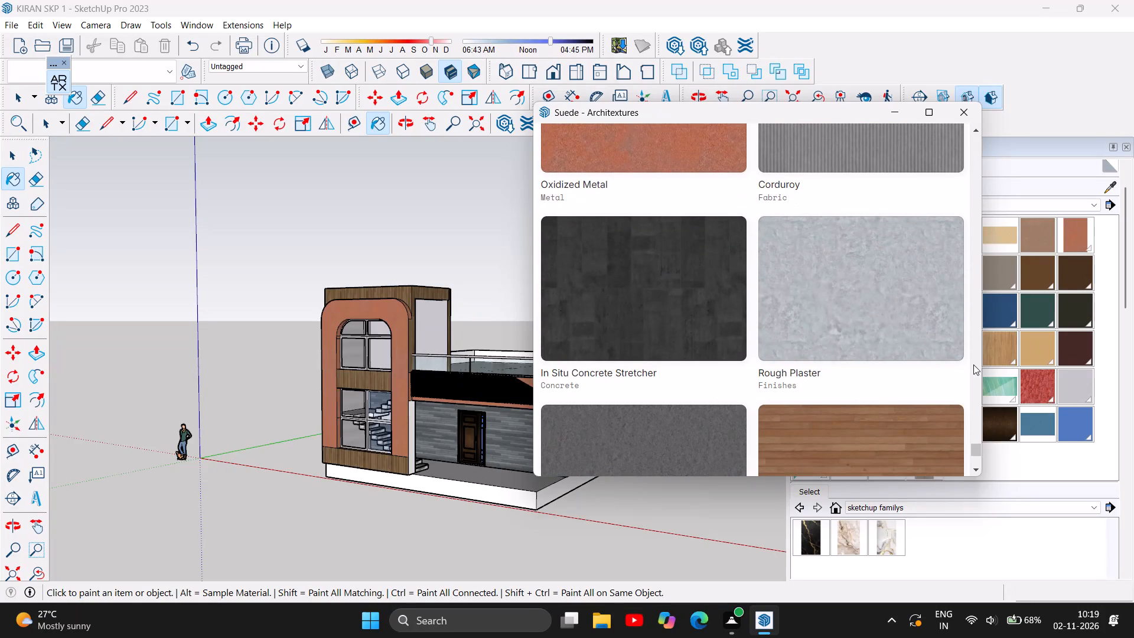
pyautogui.scroll(-1, 973, 364)
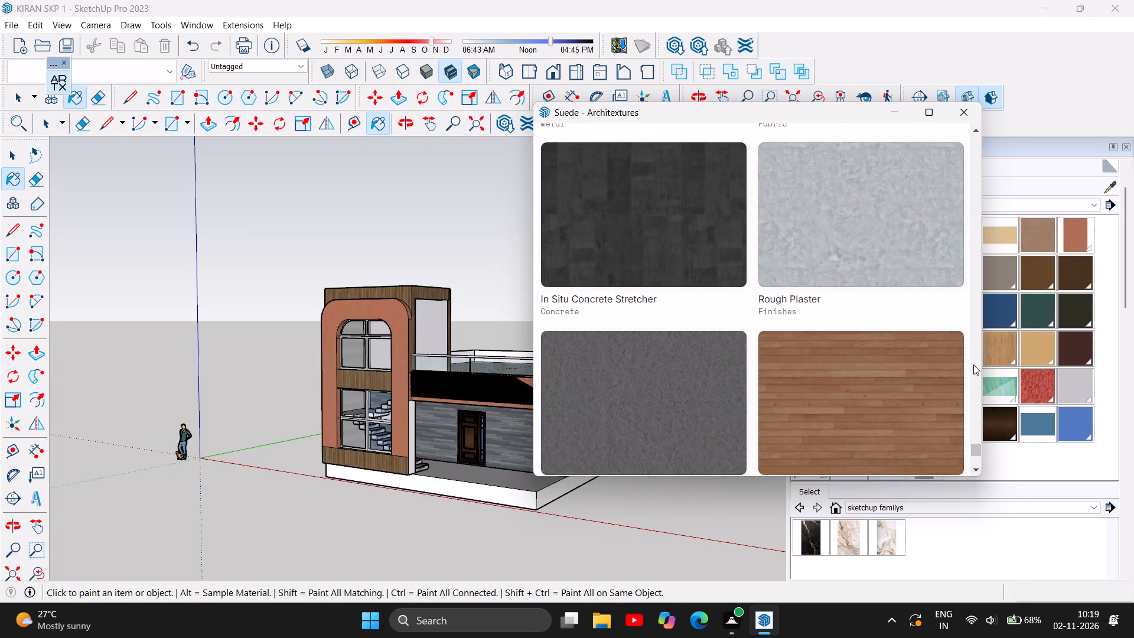
pyautogui.scroll(-1, 973, 364)
pyautogui.scroll(3, 973, 364)
pyautogui.scroll(-4, 973, 364)
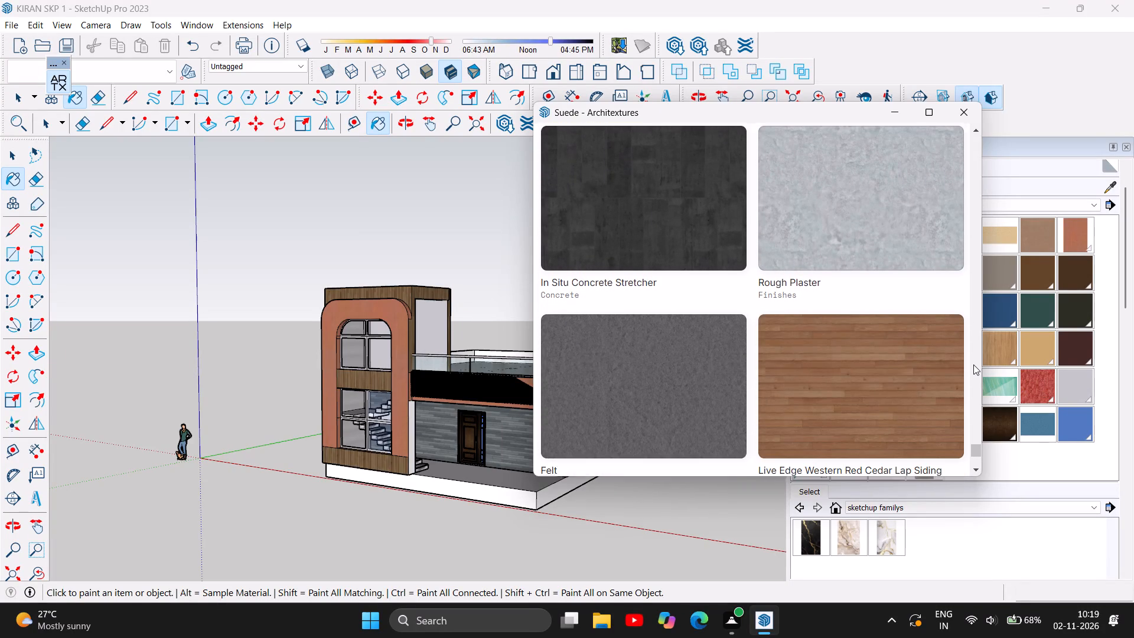
pyautogui.scroll(-4, 973, 364)
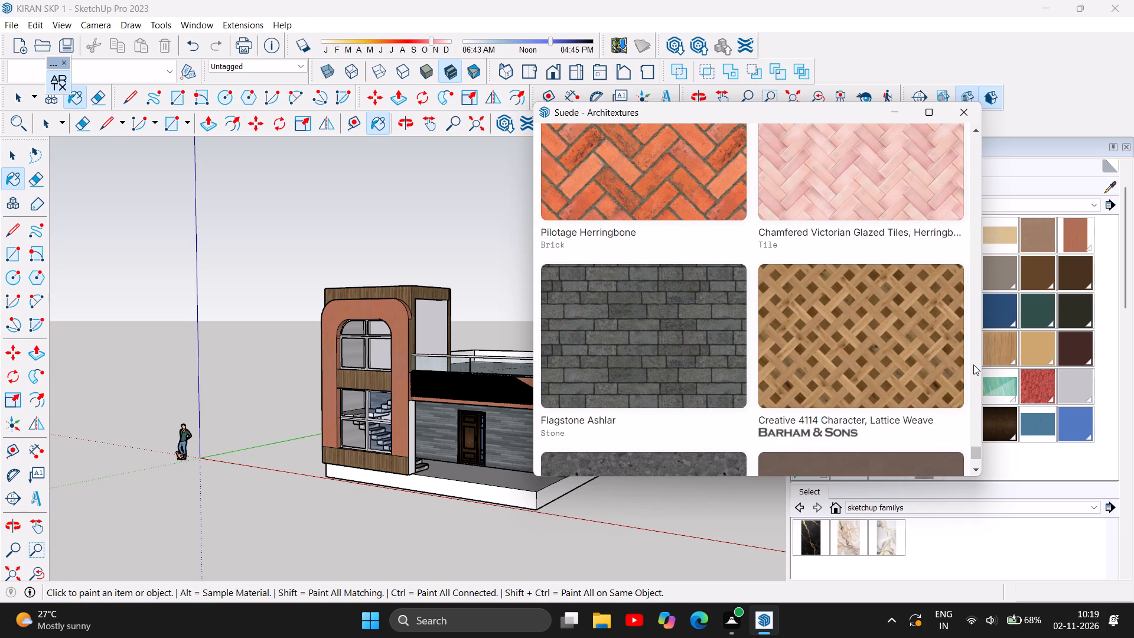
pyautogui.scroll(-3, 973, 364)
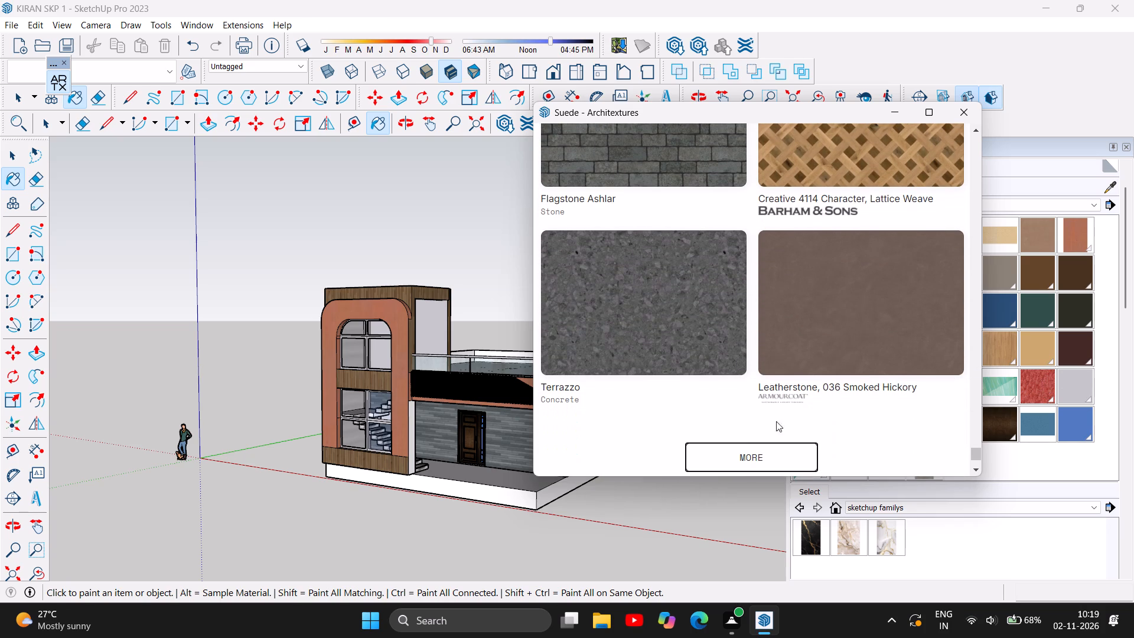
# Load a further batch of textures and examine its short pile carpet, Desert Ironspot brick, dressed spruce, linen wallpaper, hexagon tile, weathered timber and chevron finishes.
pyautogui.click(790, 451)
pyautogui.scroll(-1, 839, 407)
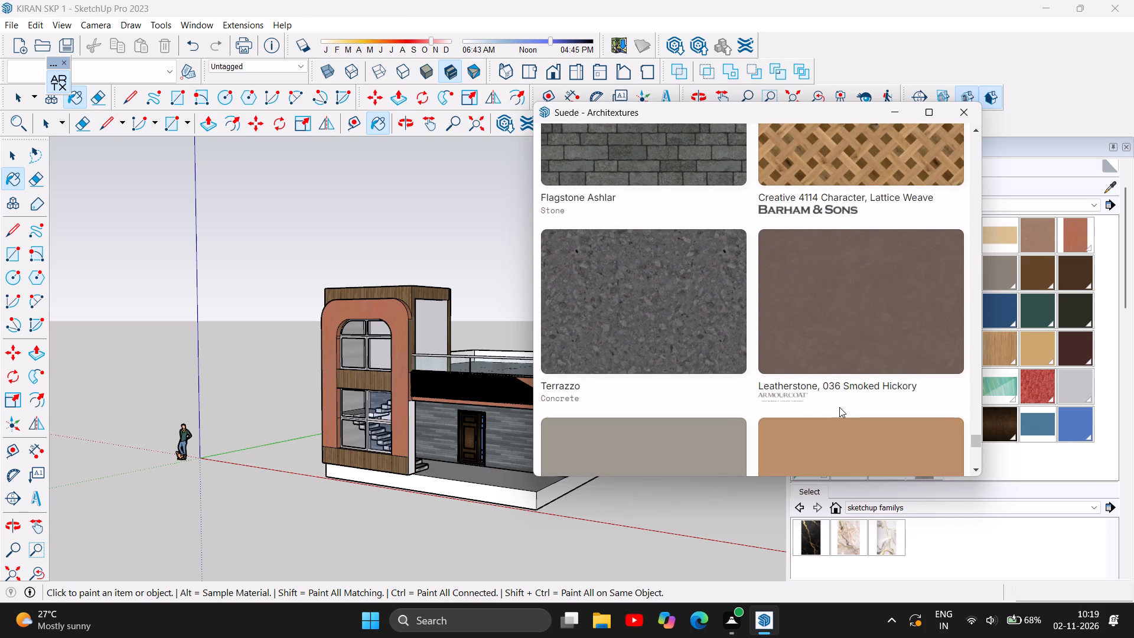
pyautogui.scroll(-2, 839, 407)
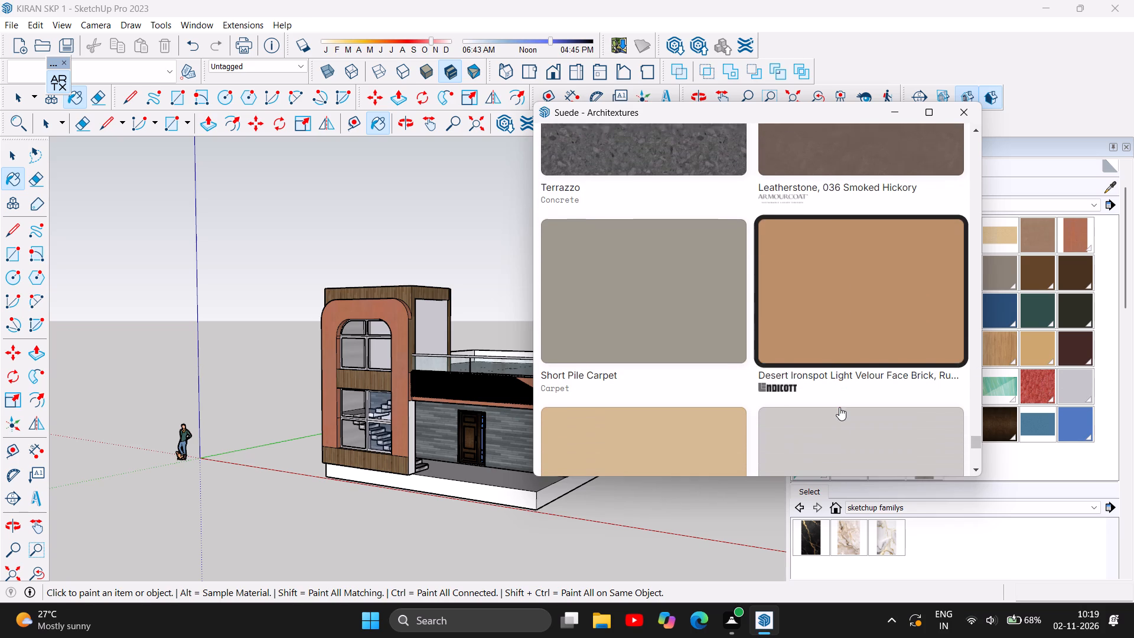
pyautogui.scroll(-1, 839, 407)
pyautogui.scroll(1, 918, 305)
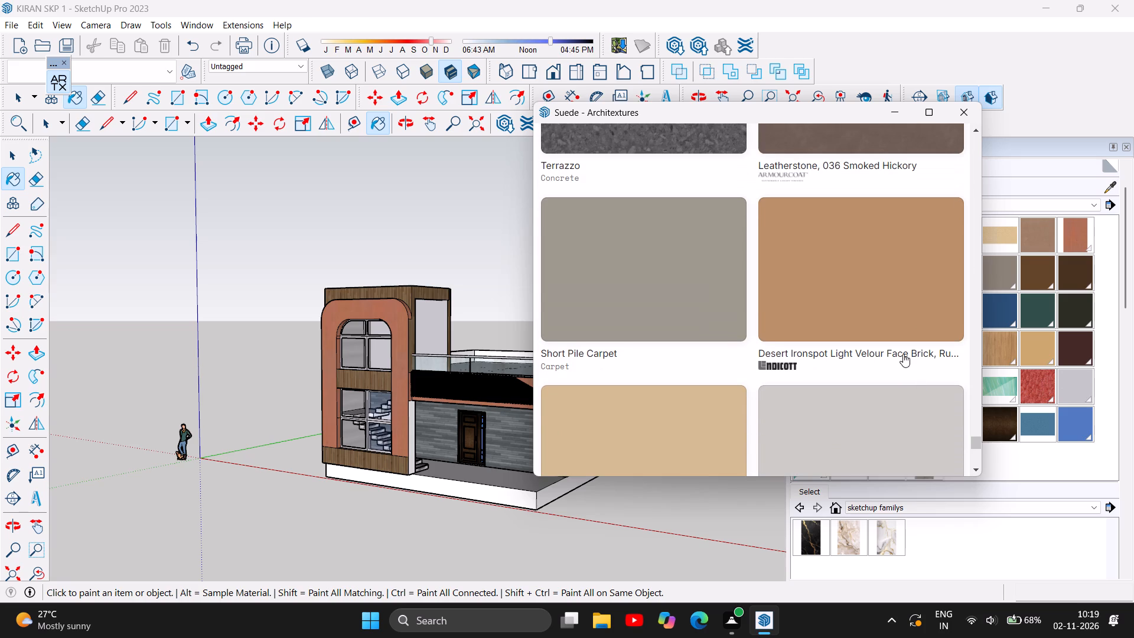
pyautogui.scroll(2, 905, 352)
pyautogui.scroll(-2, 906, 352)
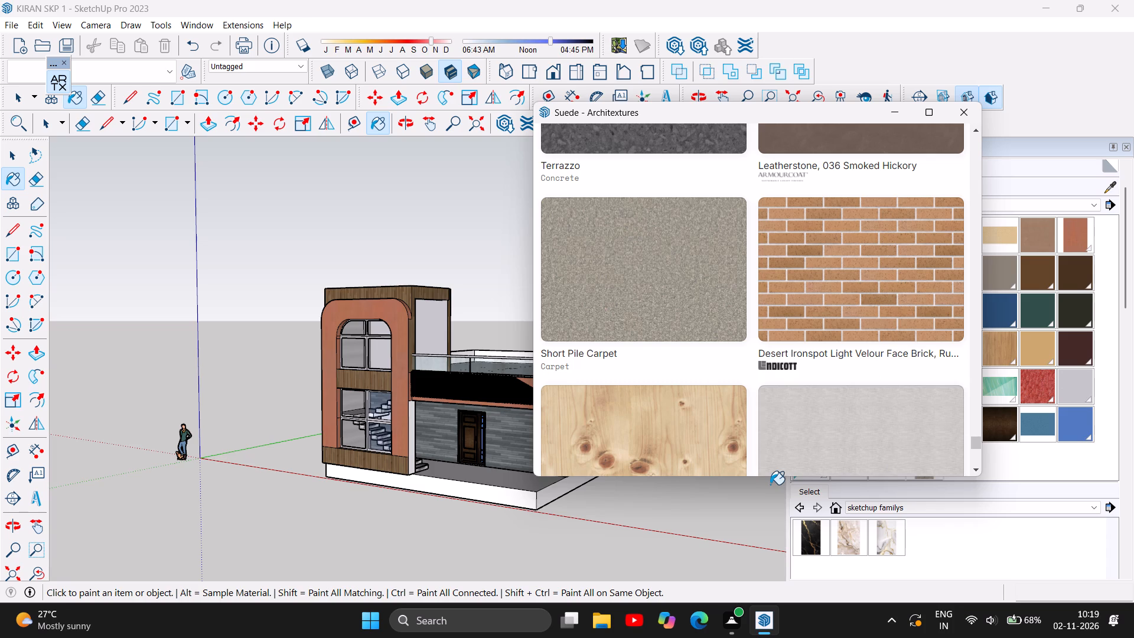
pyautogui.scroll(-1, 777, 481)
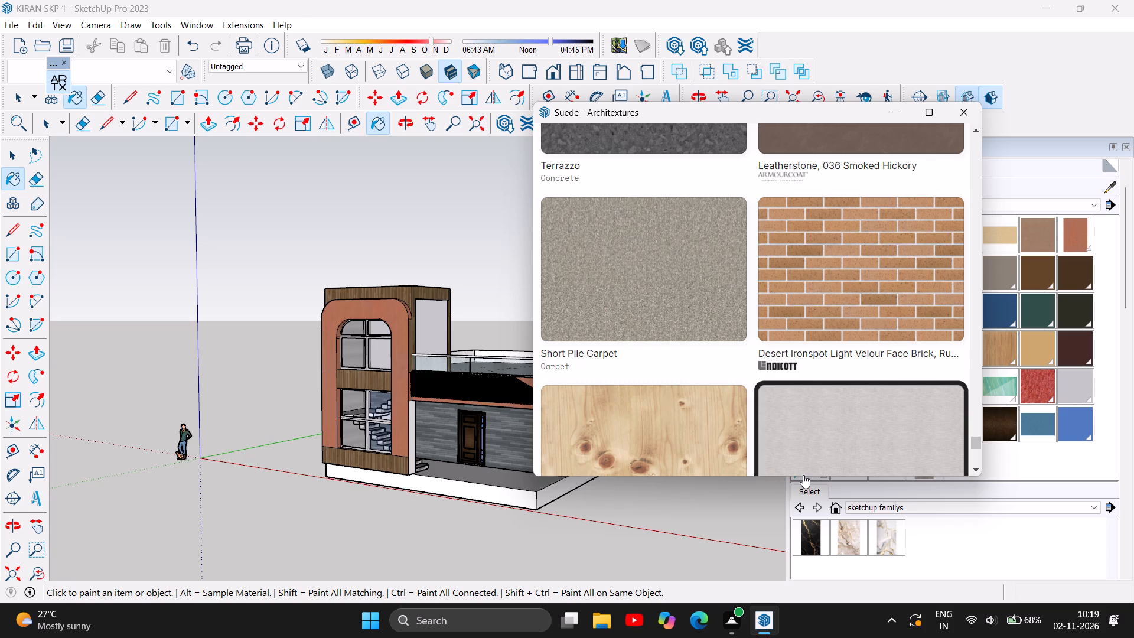
pyautogui.scroll(-1, 849, 451)
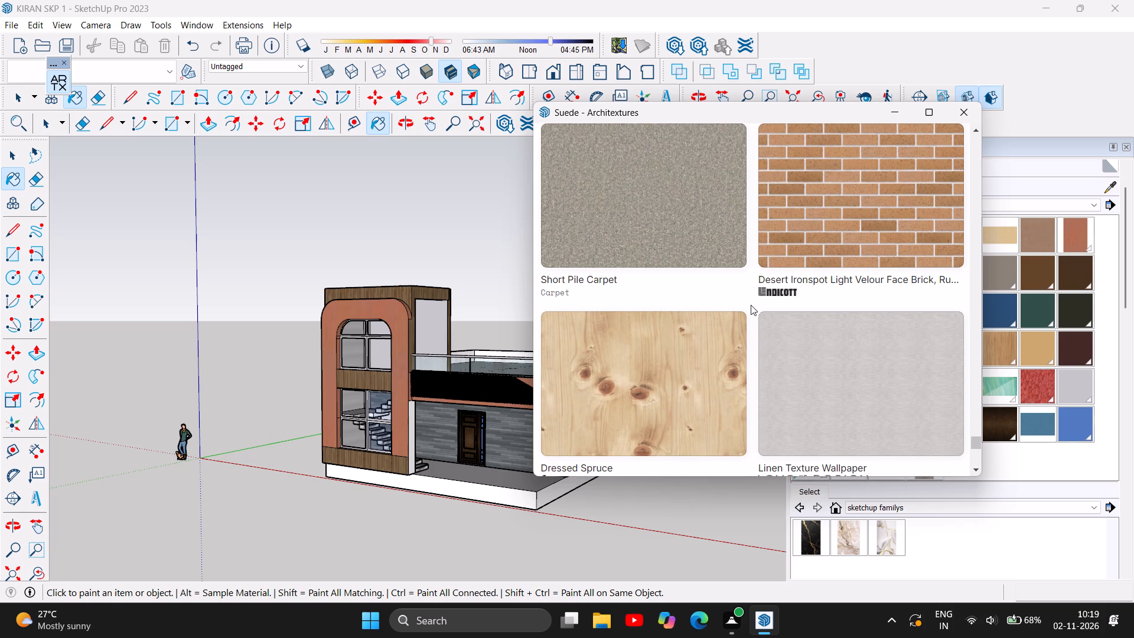
pyautogui.scroll(-2, 751, 306)
pyautogui.scroll(-3, 908, 343)
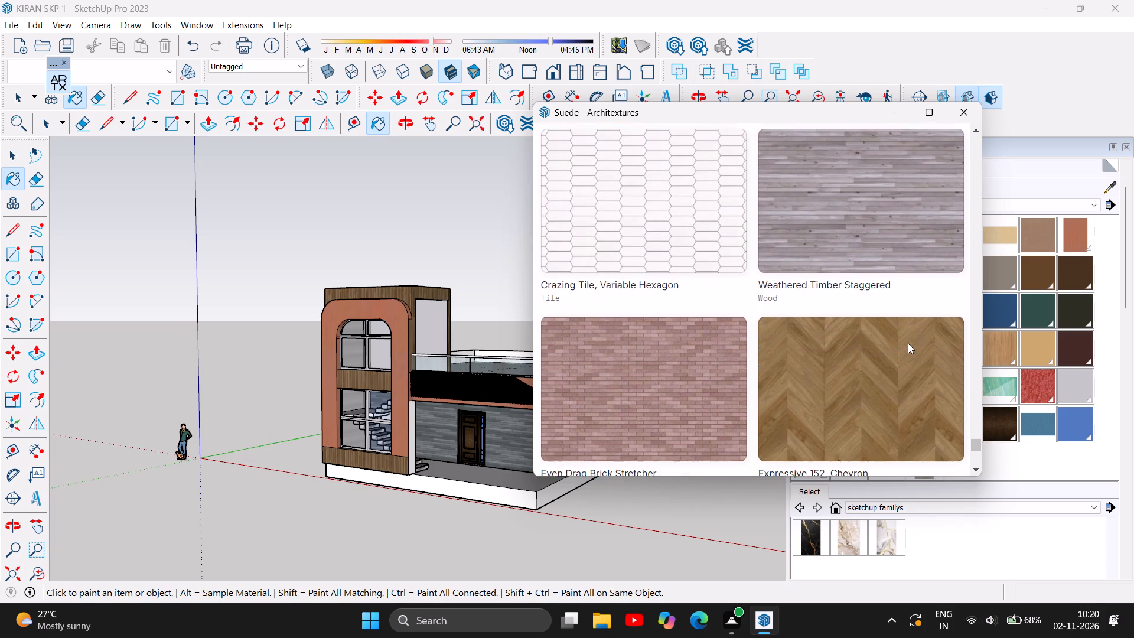
# Examine the rest of this batch, covering its ryegrass paving, chevron fabric, felt insulation, porcelain brick, granite, pebbledash, rammed earth, Acquerello marble and loop pile finishes.
pyautogui.scroll(-6, 908, 343)
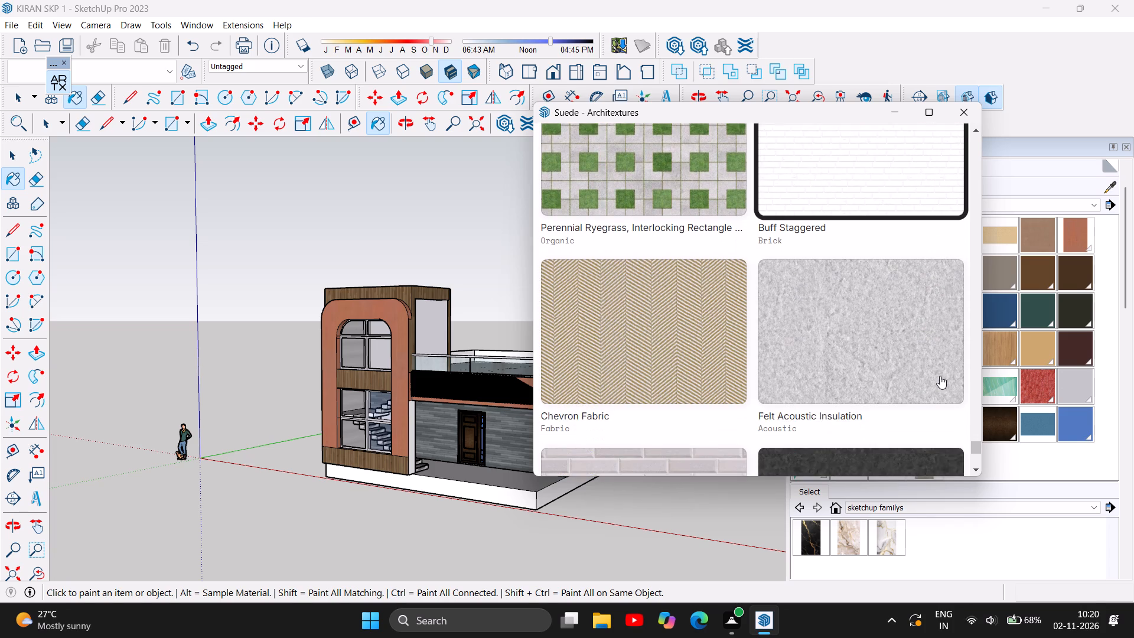
pyautogui.scroll(-2, 940, 376)
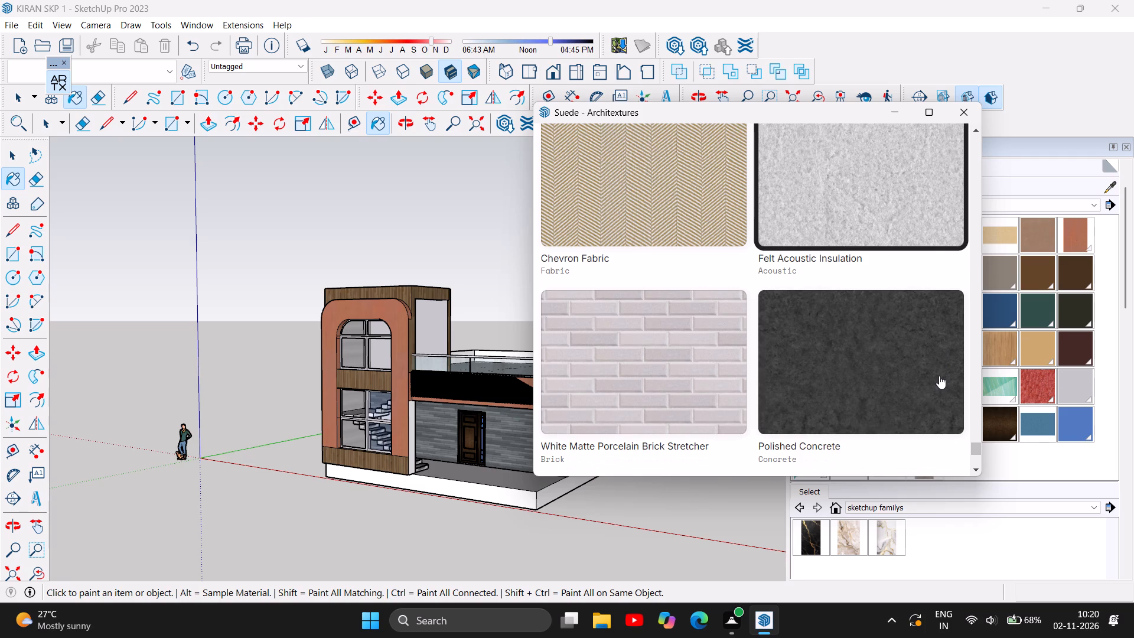
pyautogui.scroll(-6, 939, 376)
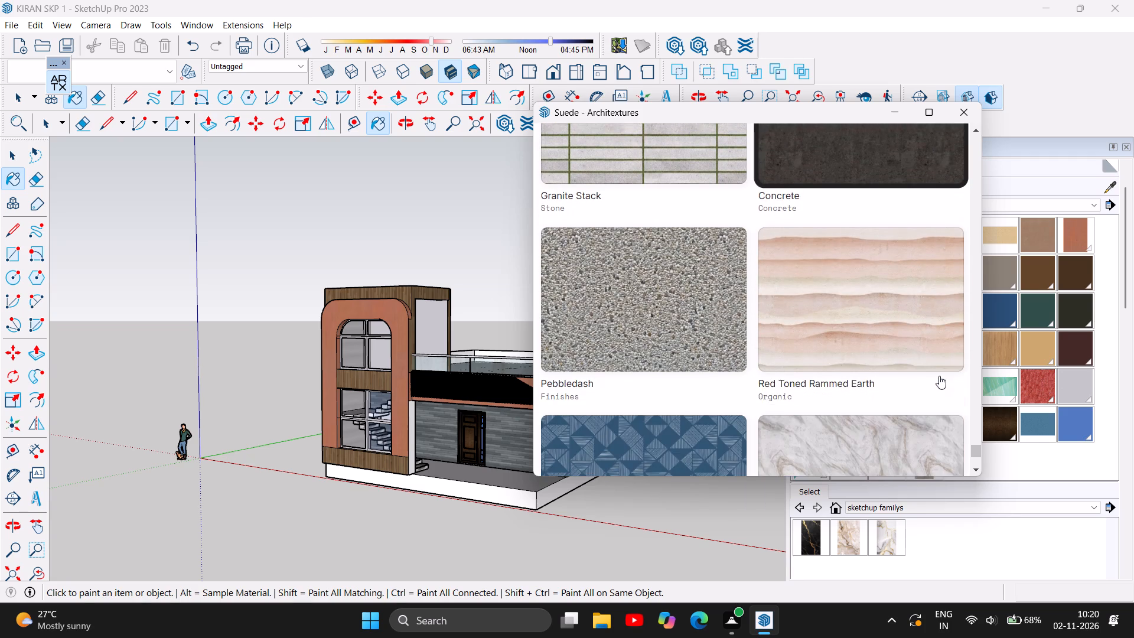
pyautogui.scroll(-4, 939, 376)
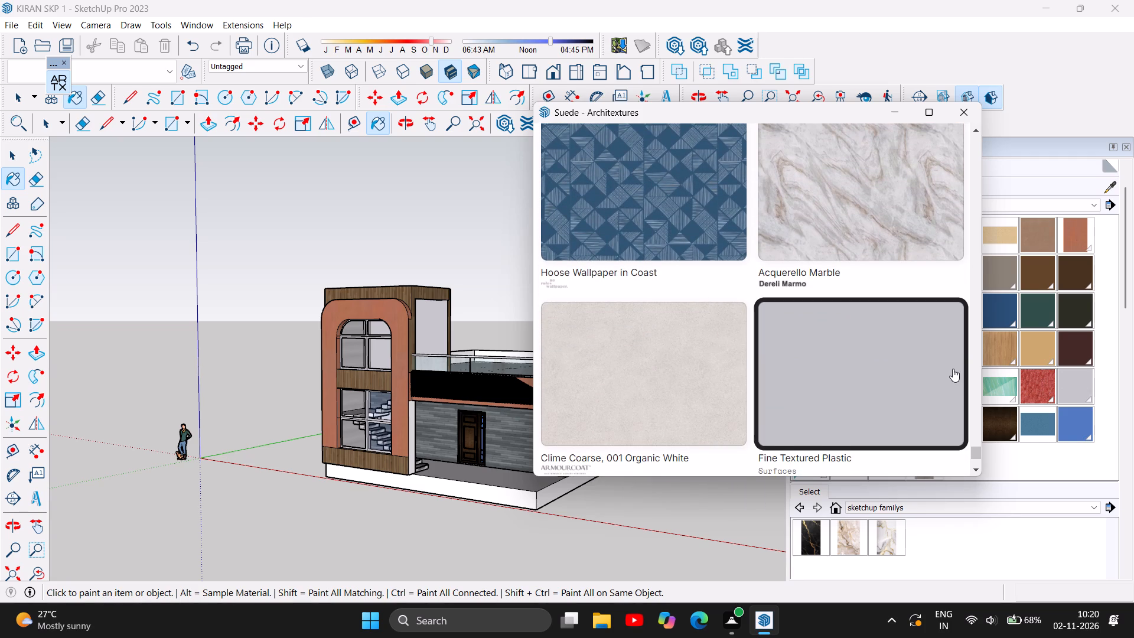
pyautogui.scroll(-3, 953, 369)
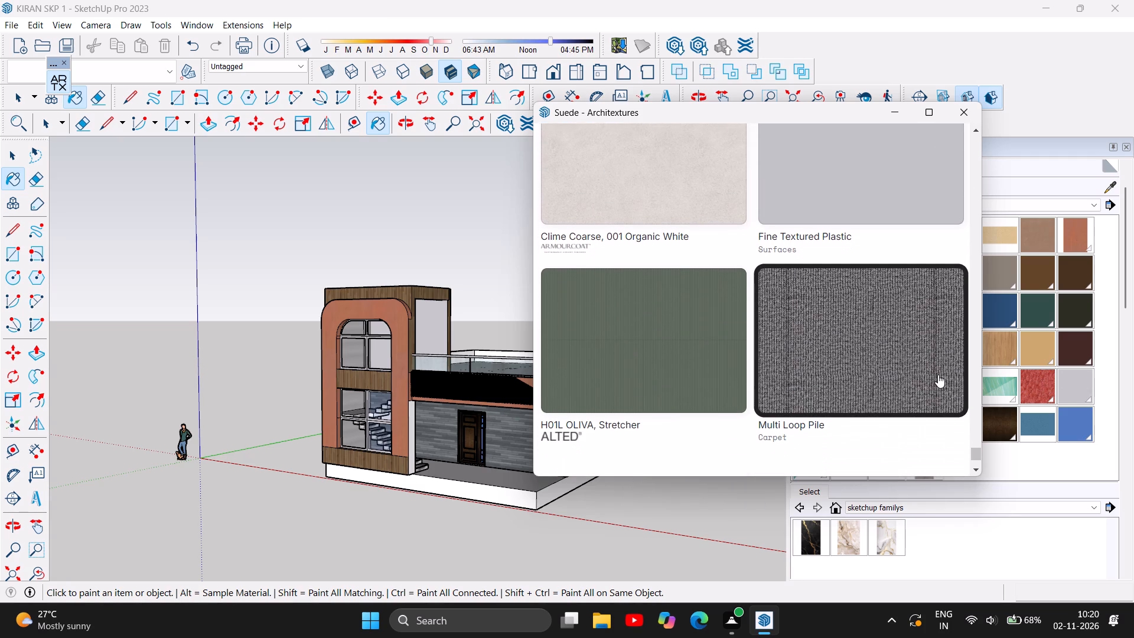
pyautogui.scroll(-1, 935, 375)
# Load the next batch of textures and examine its travertine, hexagonal marble, whinstone gravel, limestone, terrazzo, oak, knotted timber, patinated copper and OSB finishes.
pyautogui.click(797, 413)
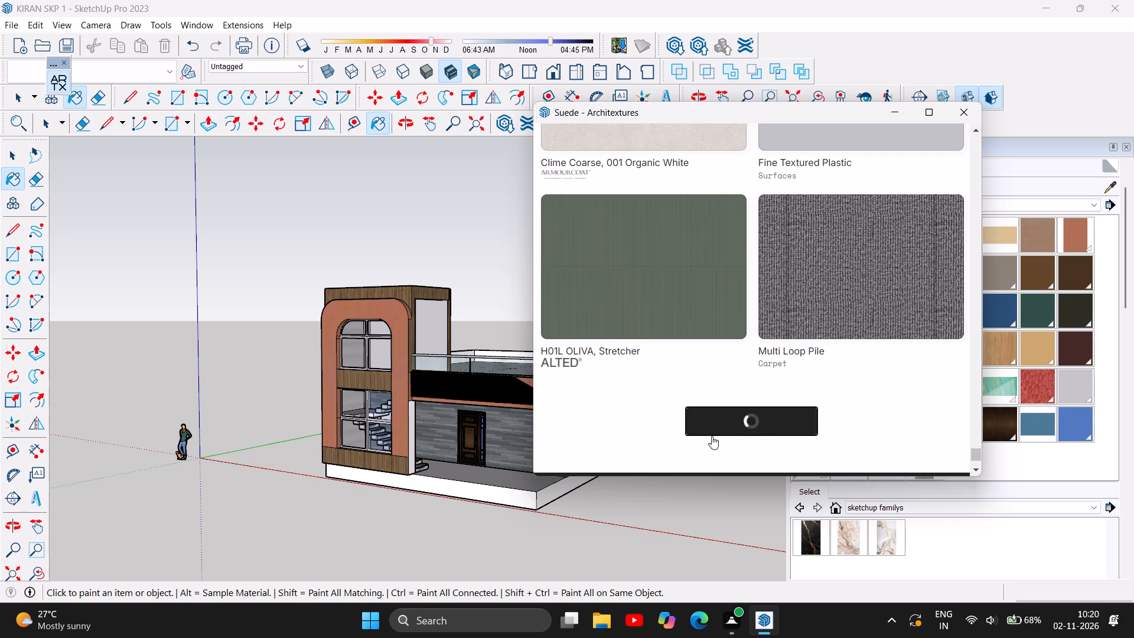
pyautogui.scroll(-4, 880, 445)
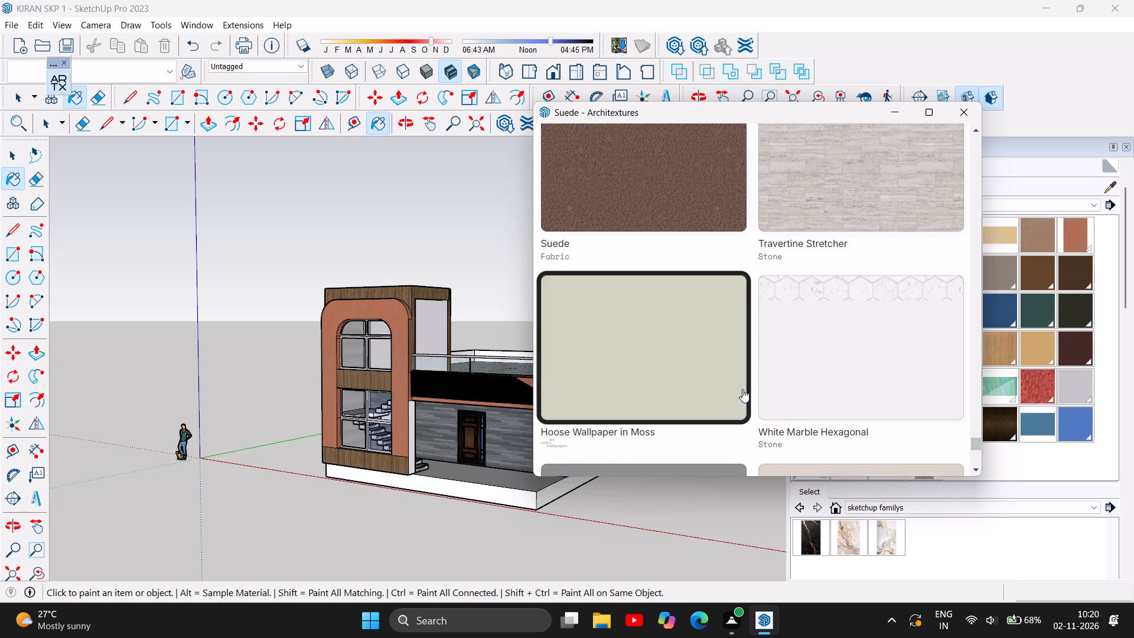
pyautogui.scroll(-4, 755, 313)
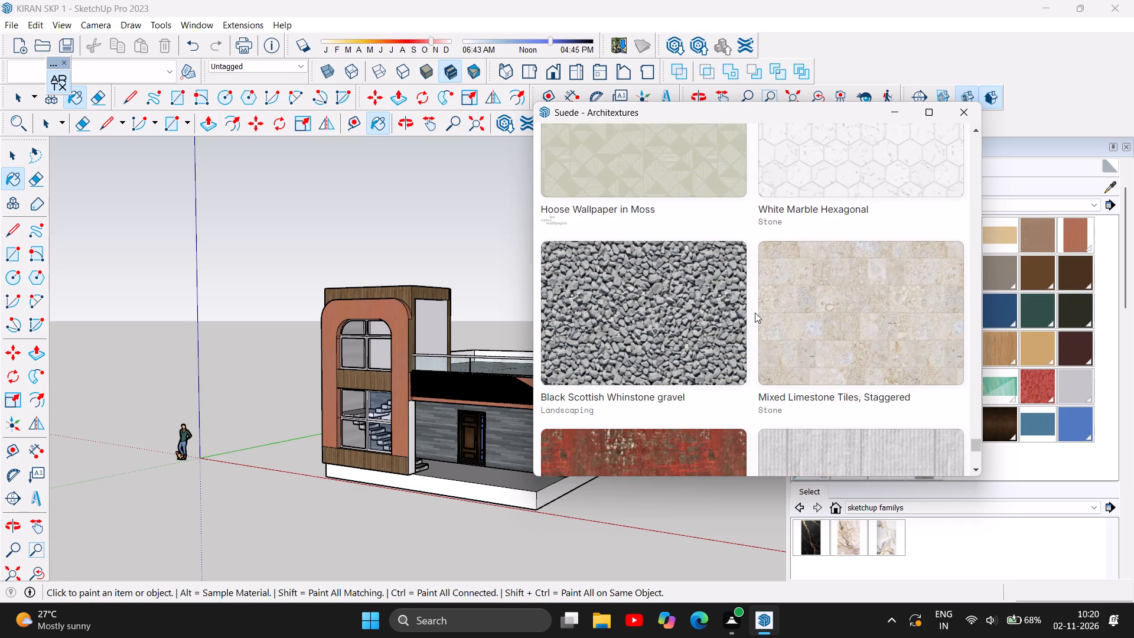
pyautogui.scroll(-9, 755, 313)
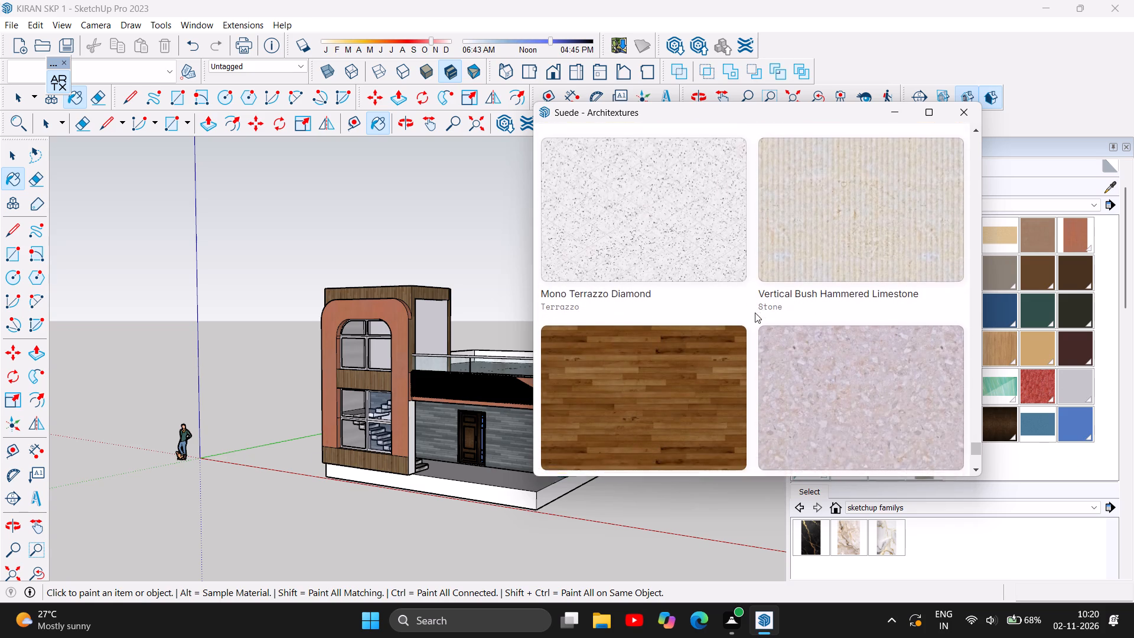
pyautogui.scroll(-6, 755, 313)
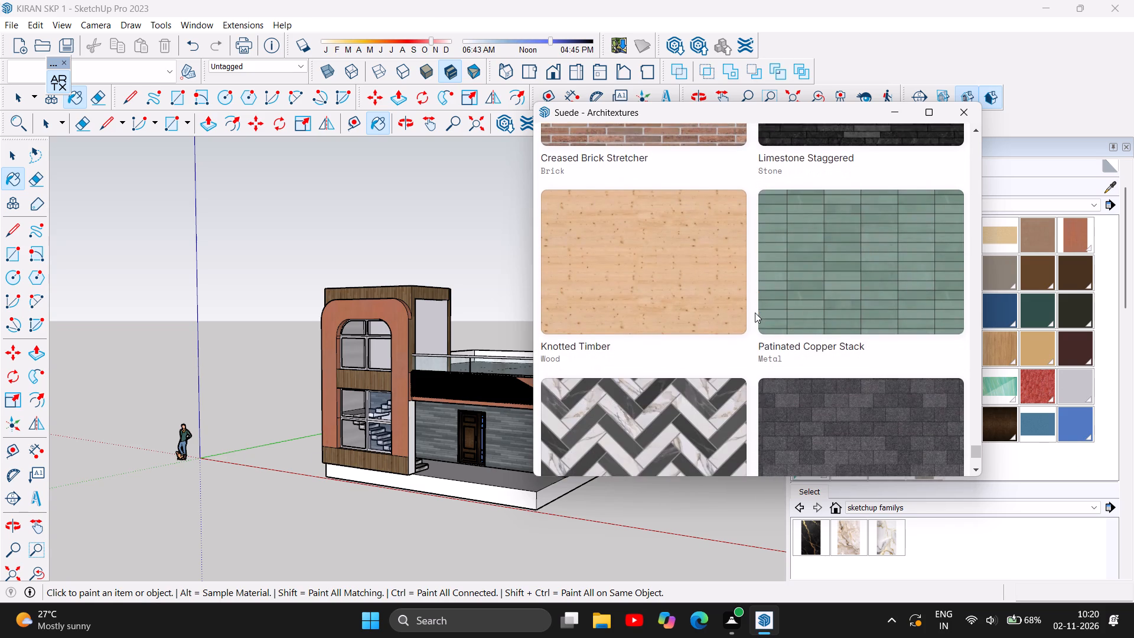
pyautogui.scroll(-5, 755, 313)
pyautogui.scroll(1, 755, 313)
pyautogui.scroll(-4, 755, 313)
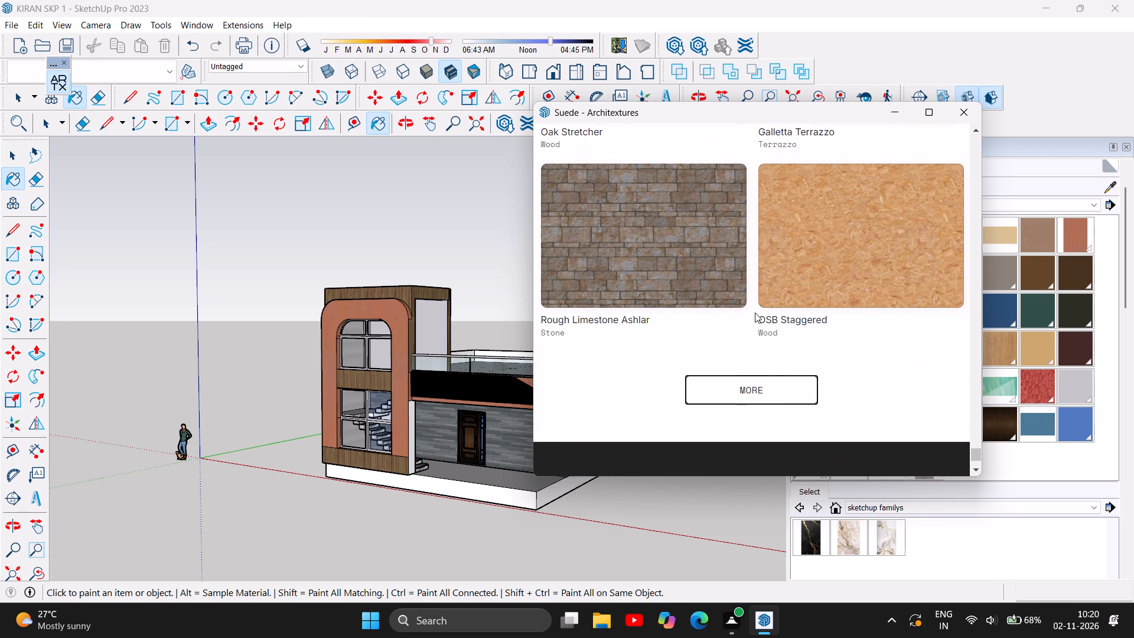
# Load one more batch of textures and examine its larvikite, terrazzo chevron, Douglas fir, hexagonal brick, concrete, bowtie paver and creased brick finishes.
pyautogui.click(783, 390)
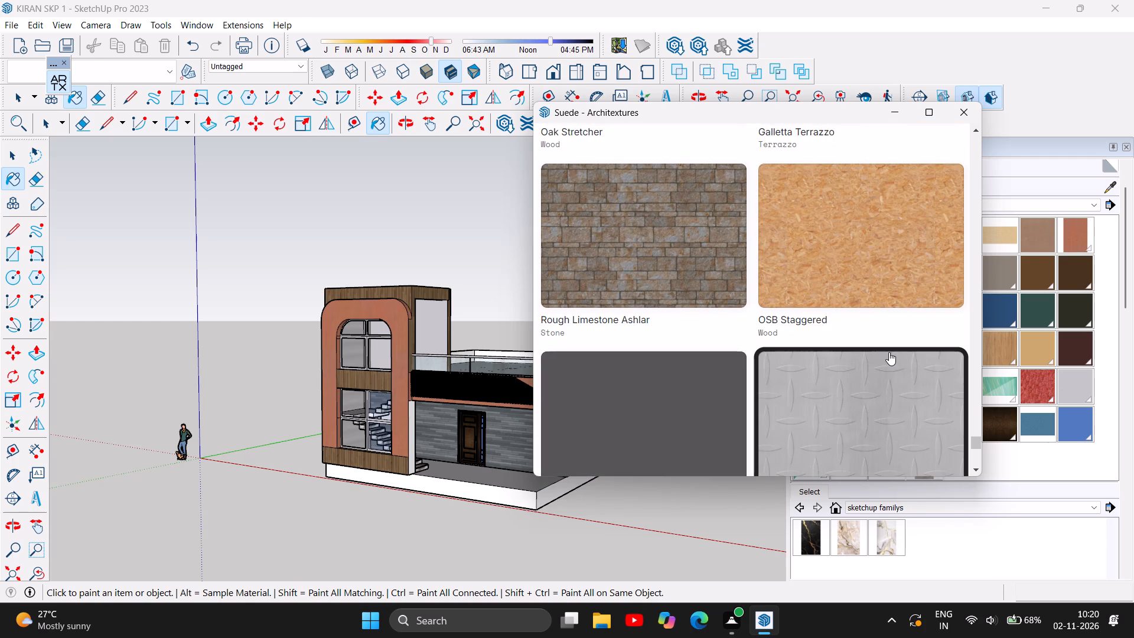
pyautogui.scroll(-2, 890, 355)
pyautogui.scroll(-5, 921, 391)
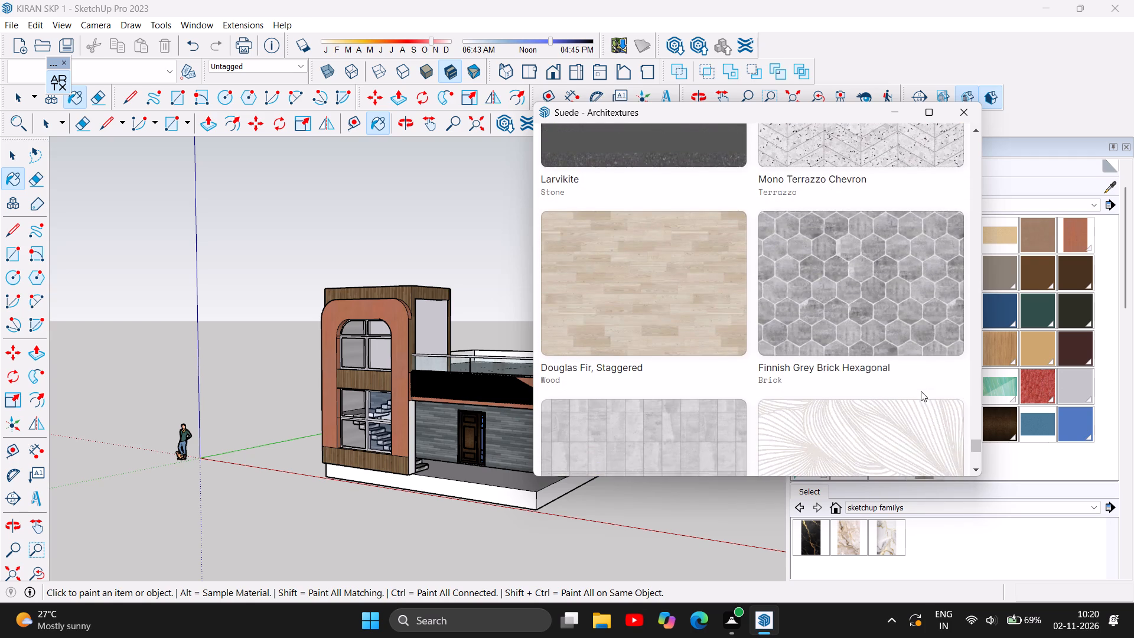
pyautogui.scroll(-4, 921, 391)
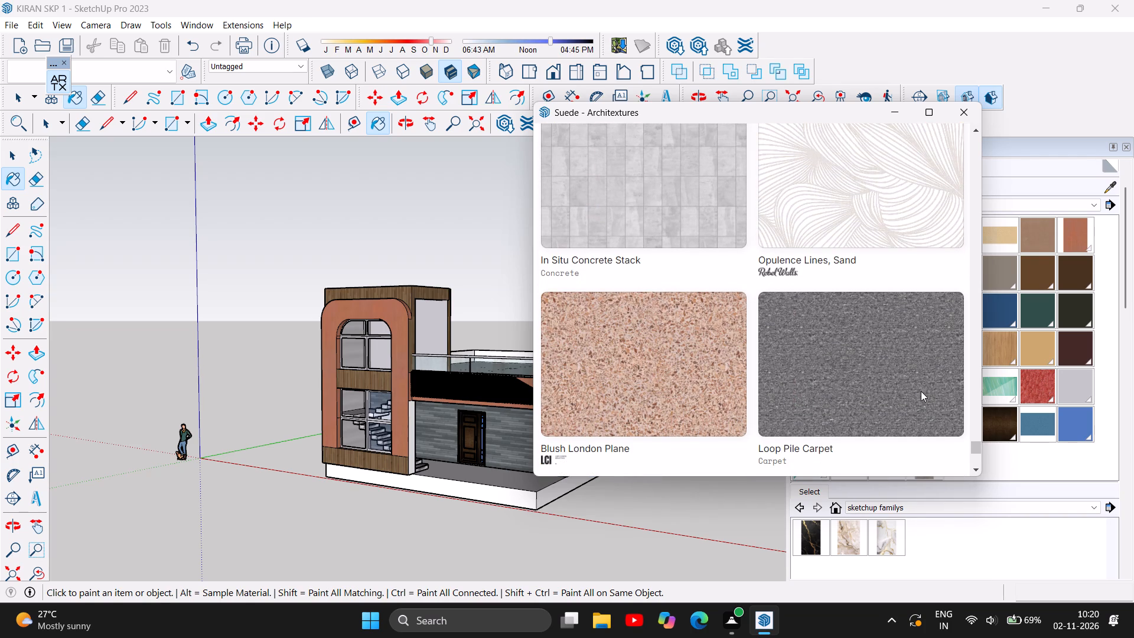
pyautogui.scroll(-8, 921, 391)
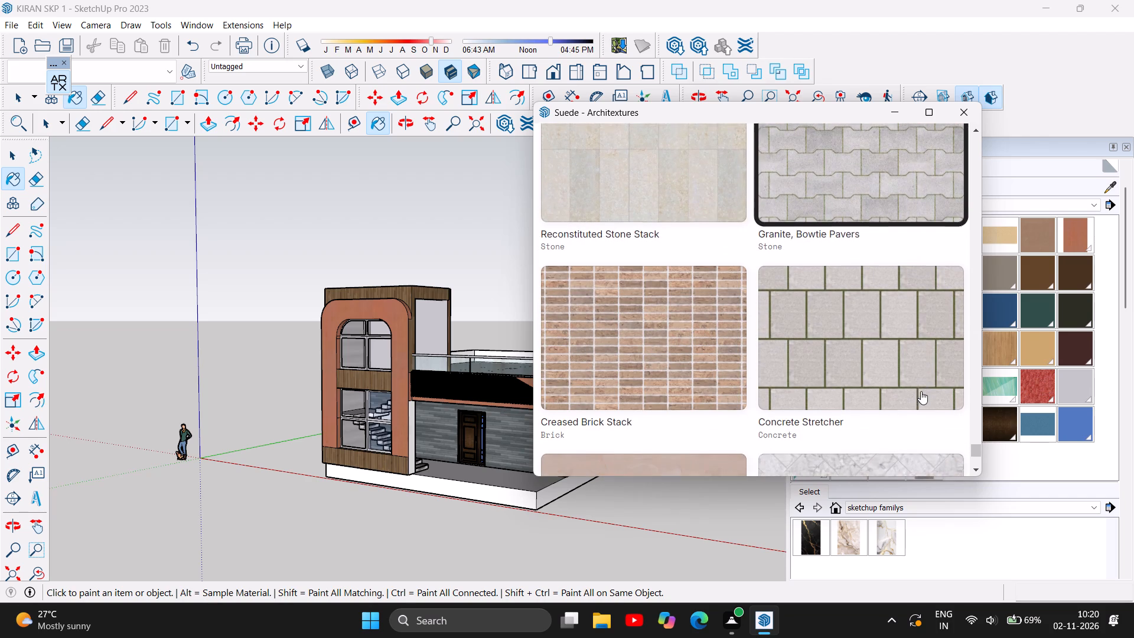
pyautogui.scroll(-1, 921, 391)
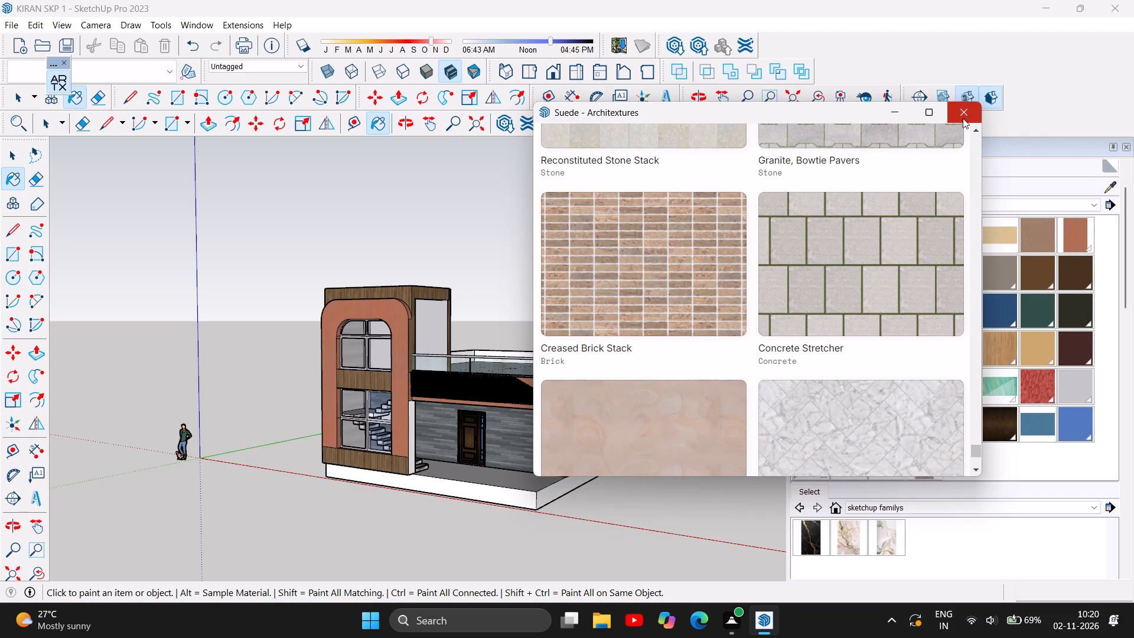
# Examine the rest of this batch, covering its sandstone, marble herringbone, oiled timber, red gravel and wheat straw finishes, and close the library.
pyautogui.scroll(-5, 794, 438)
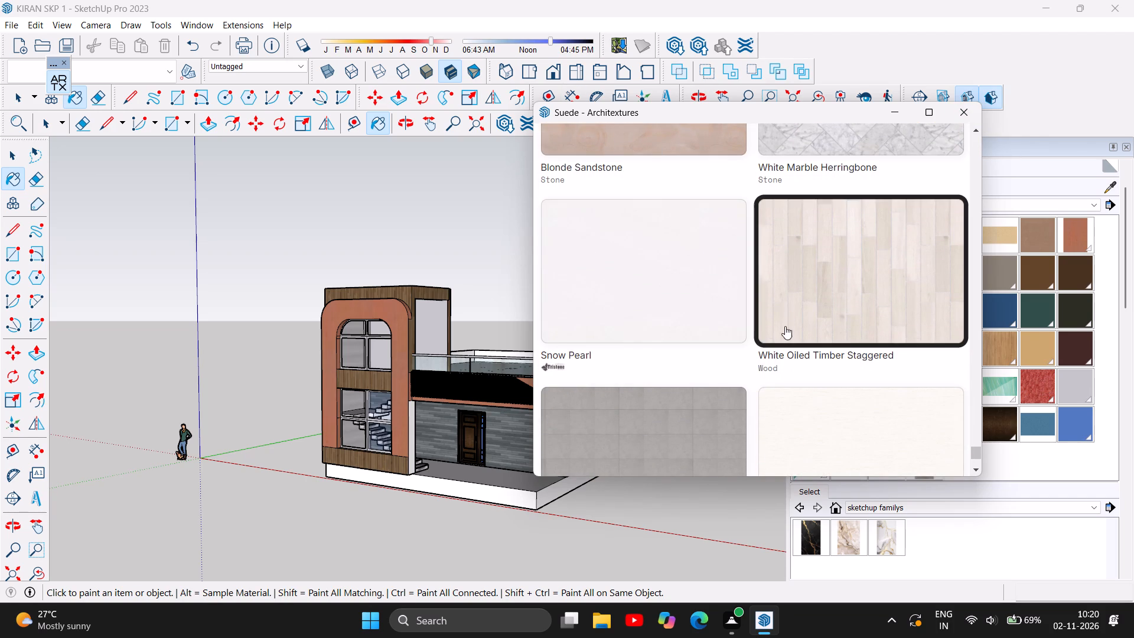
pyautogui.scroll(-4, 785, 327)
pyautogui.scroll(1, 679, 244)
pyautogui.scroll(-1, 679, 245)
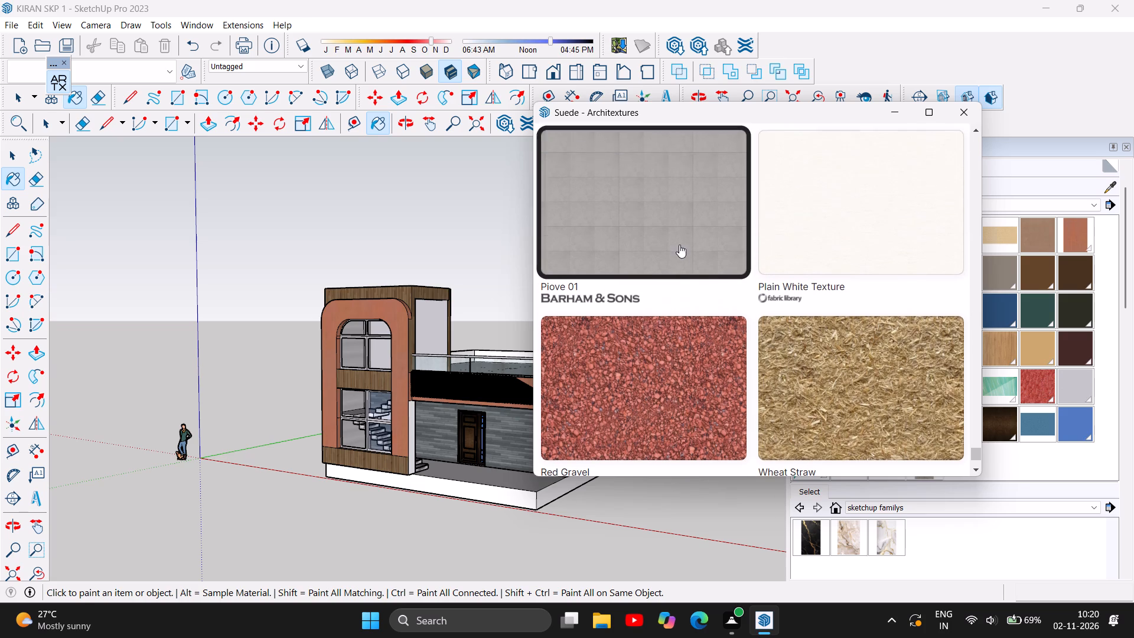
pyautogui.scroll(-3, 679, 245)
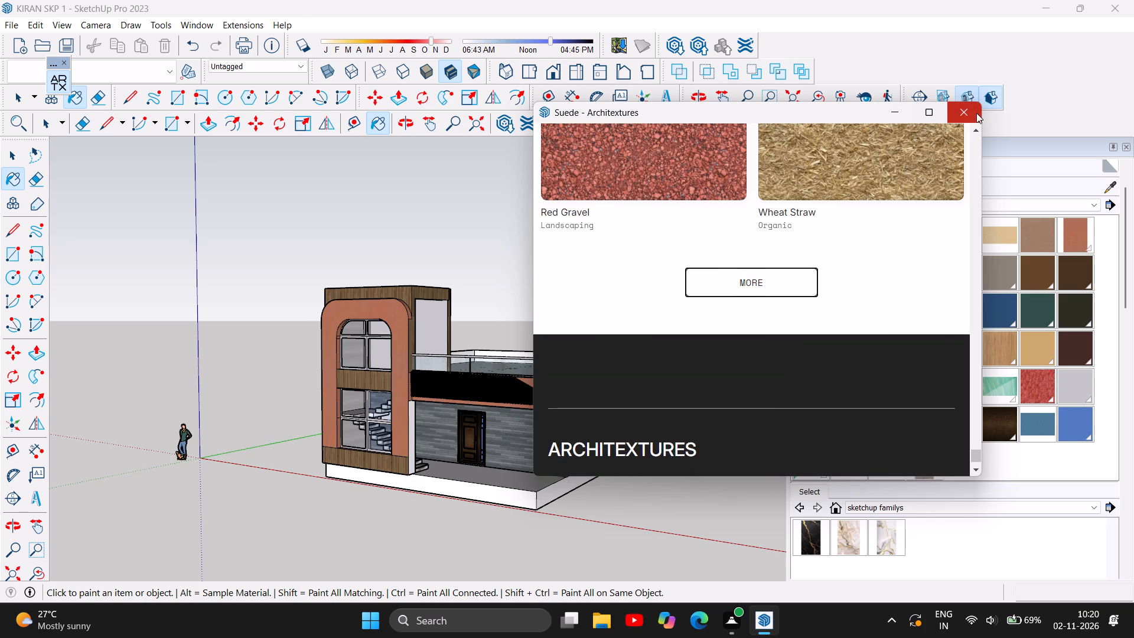
pyautogui.click(967, 112)
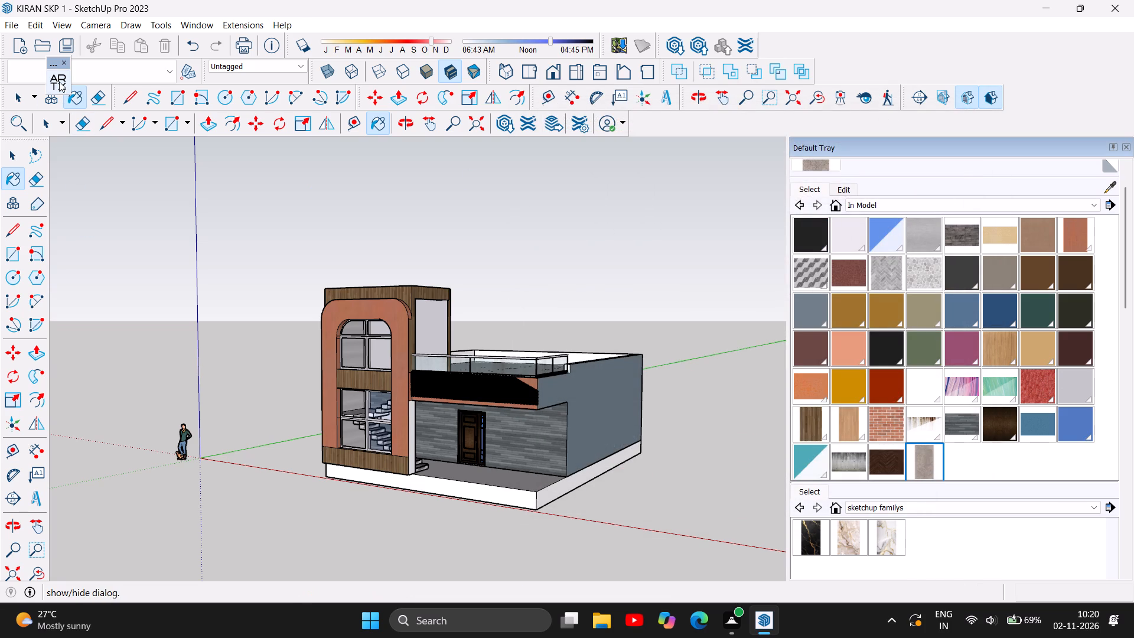
# Reopen Architextures and show the textures already used in the model.
pyautogui.click(59, 82)
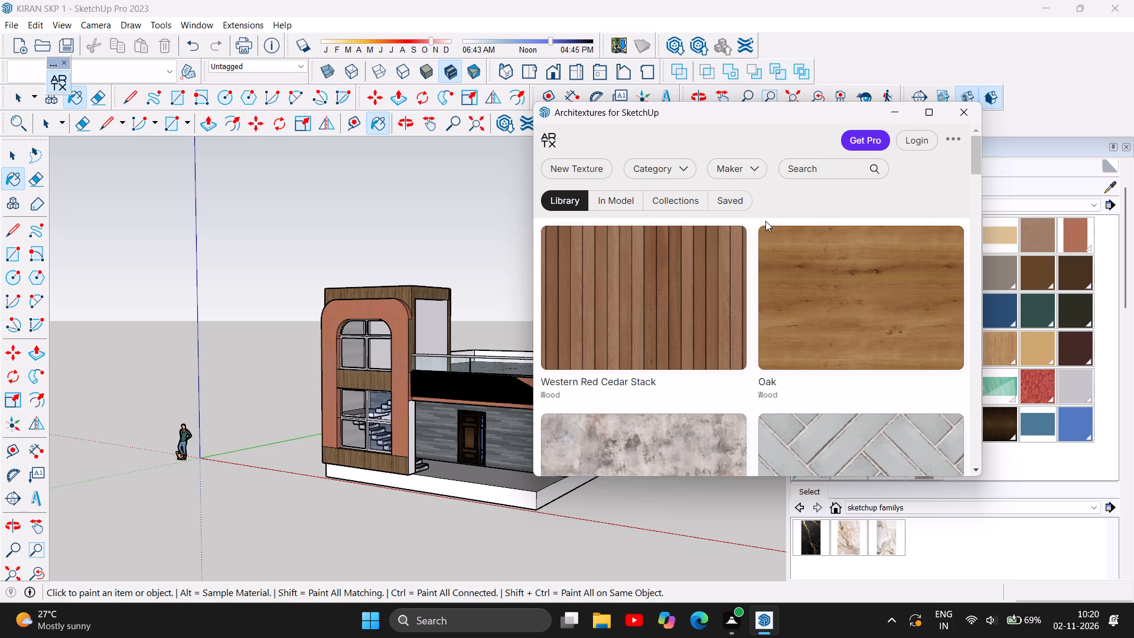
pyautogui.click(614, 195)
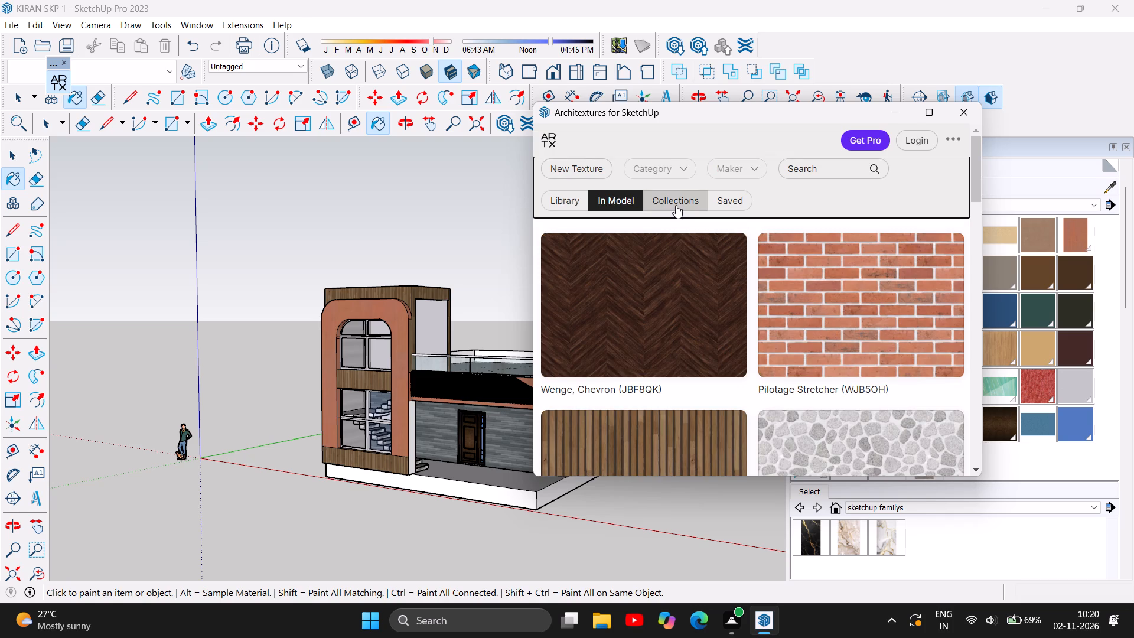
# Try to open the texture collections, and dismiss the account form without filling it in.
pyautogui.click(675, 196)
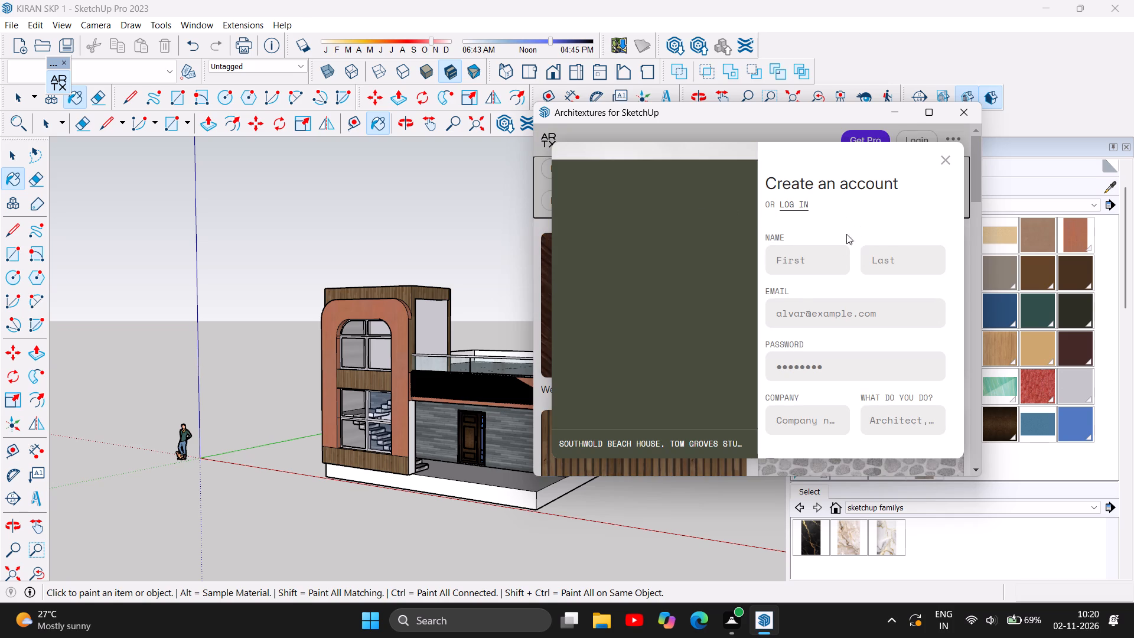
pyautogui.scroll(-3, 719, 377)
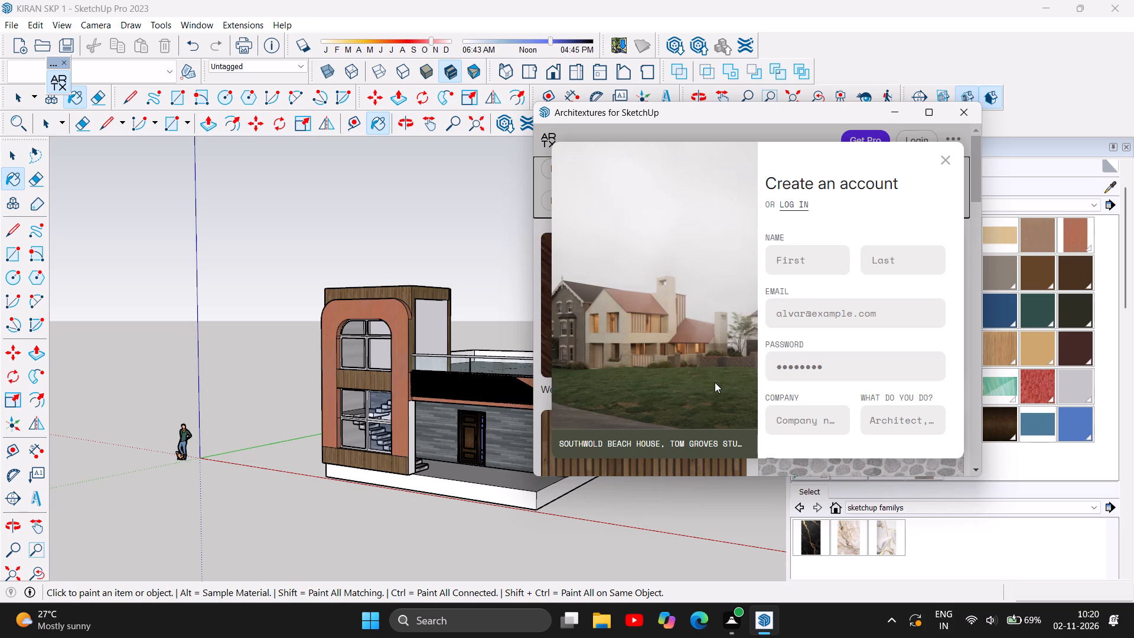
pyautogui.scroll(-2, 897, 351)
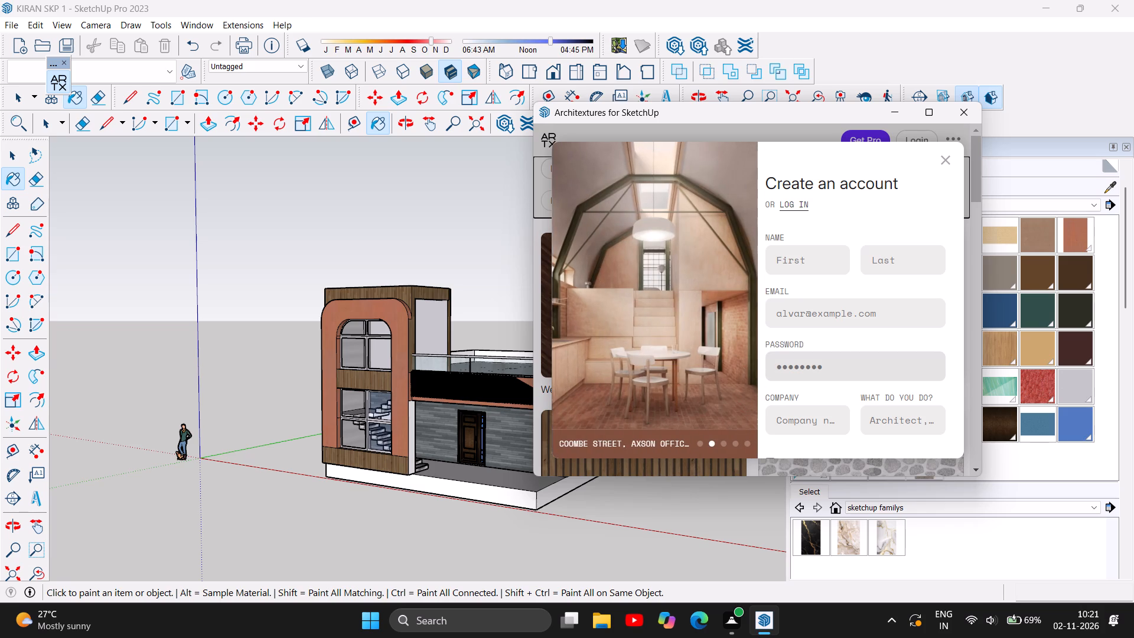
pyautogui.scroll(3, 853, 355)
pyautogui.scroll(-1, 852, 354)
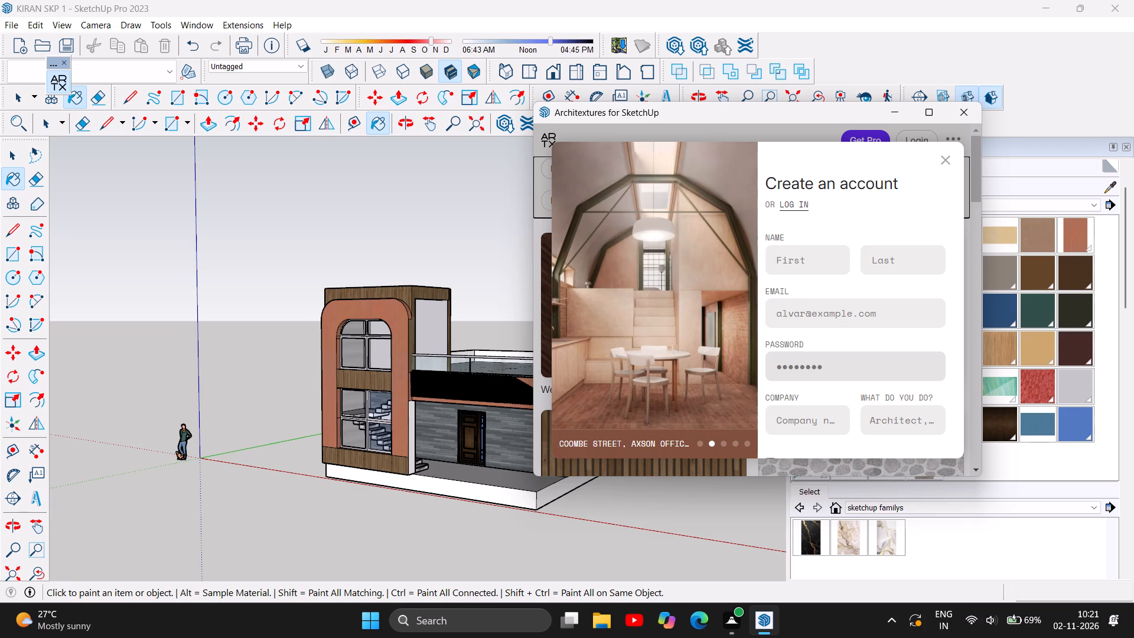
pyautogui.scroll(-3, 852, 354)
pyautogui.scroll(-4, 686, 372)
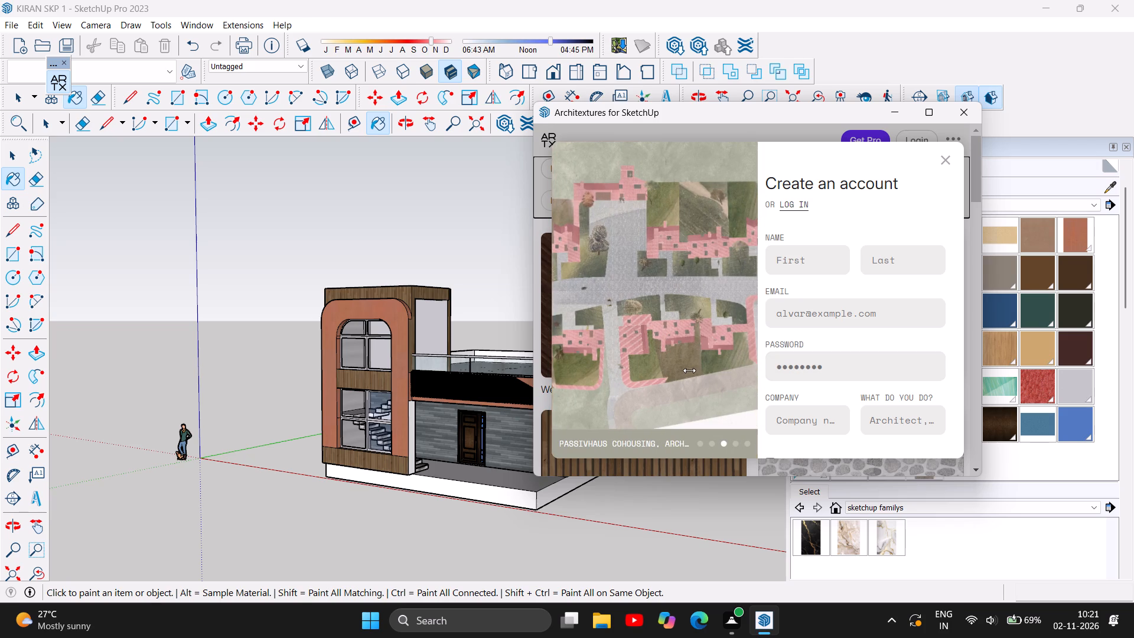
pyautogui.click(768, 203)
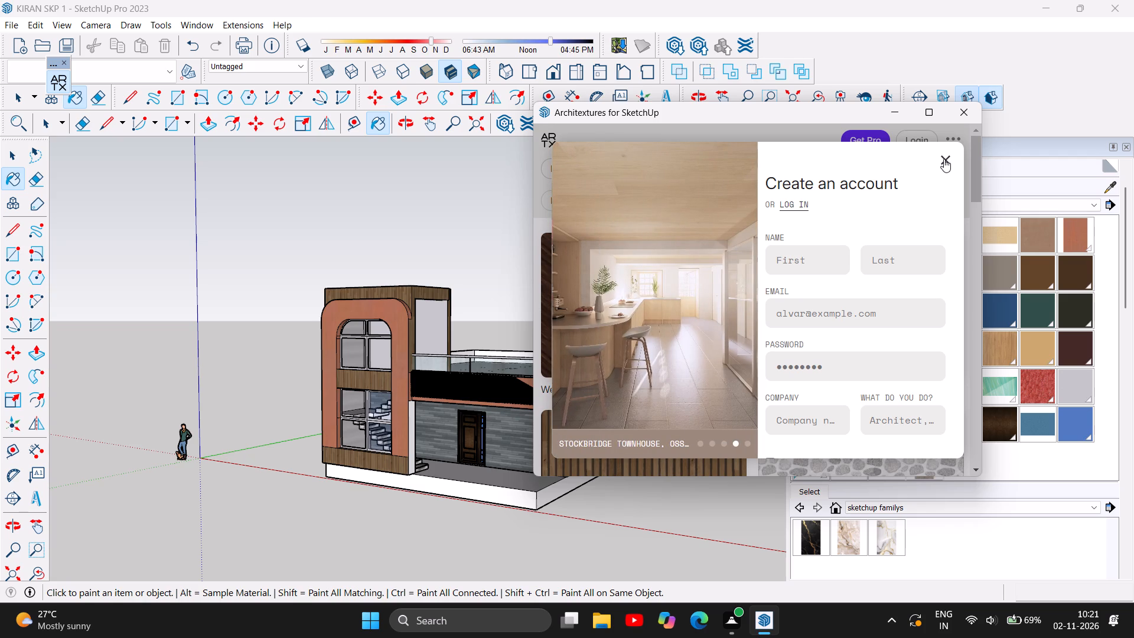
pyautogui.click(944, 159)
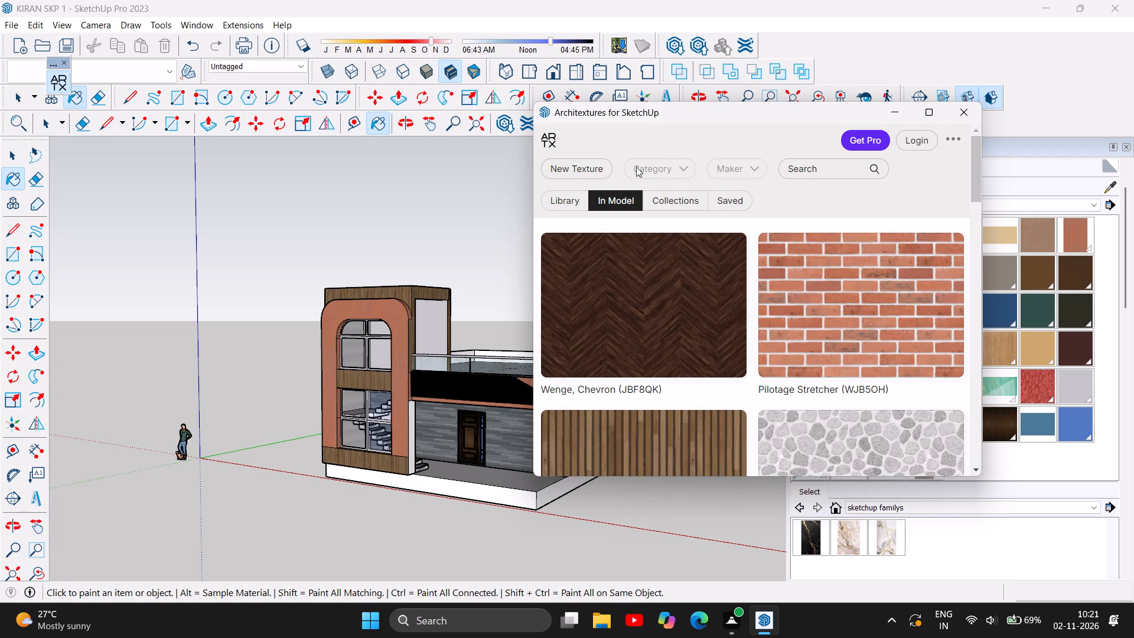
# Start a new texture and examine the available patterns, from the basic brick bonds through chevron, hexagonal, drystone, Swiss Cross and octagon layouts.
pyautogui.click(601, 165)
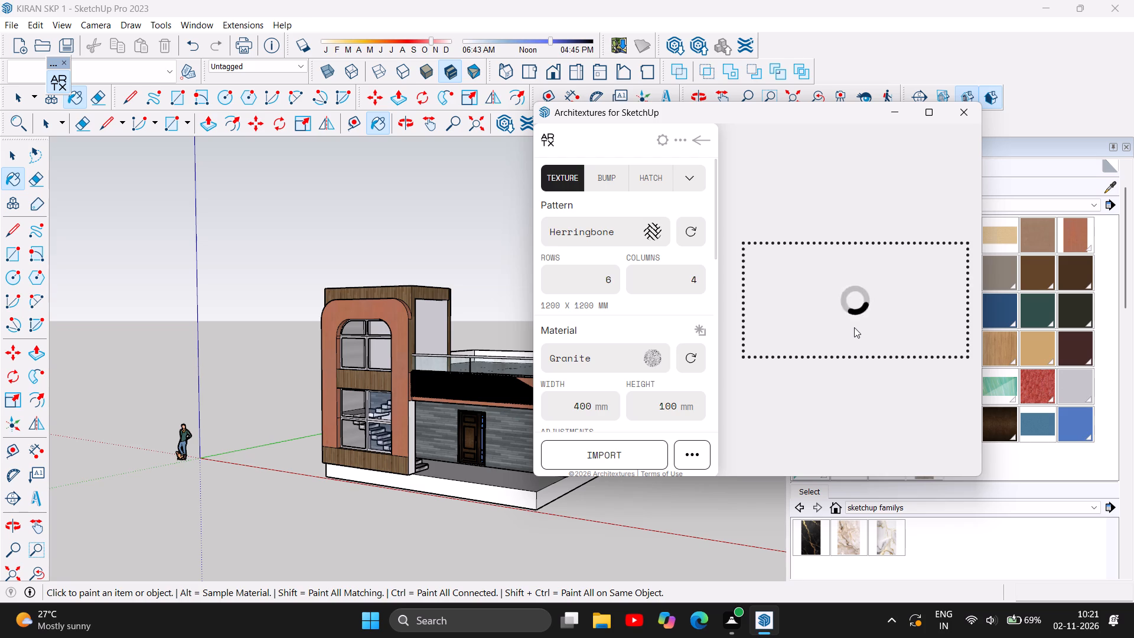
pyautogui.scroll(-4, 872, 330)
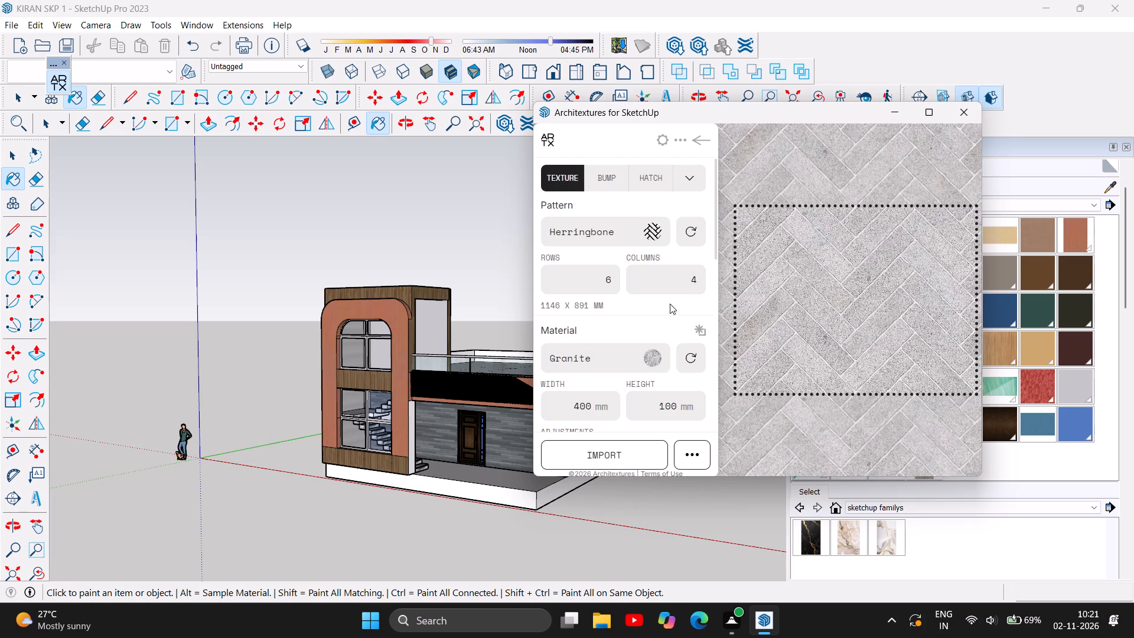
pyautogui.click(656, 229)
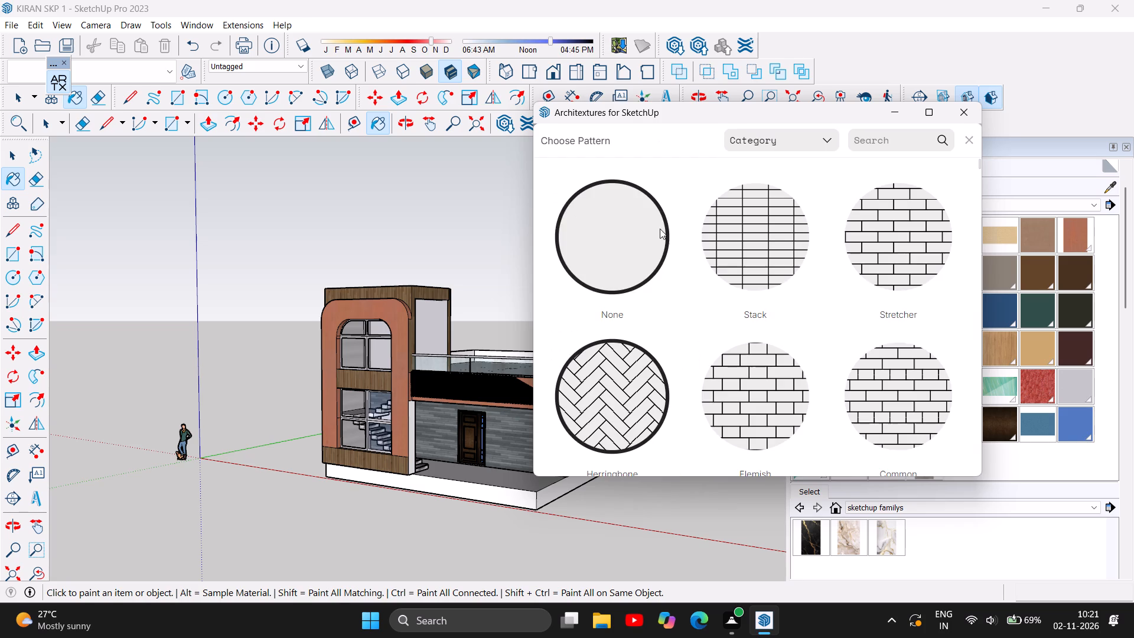
pyautogui.scroll(-6, 880, 378)
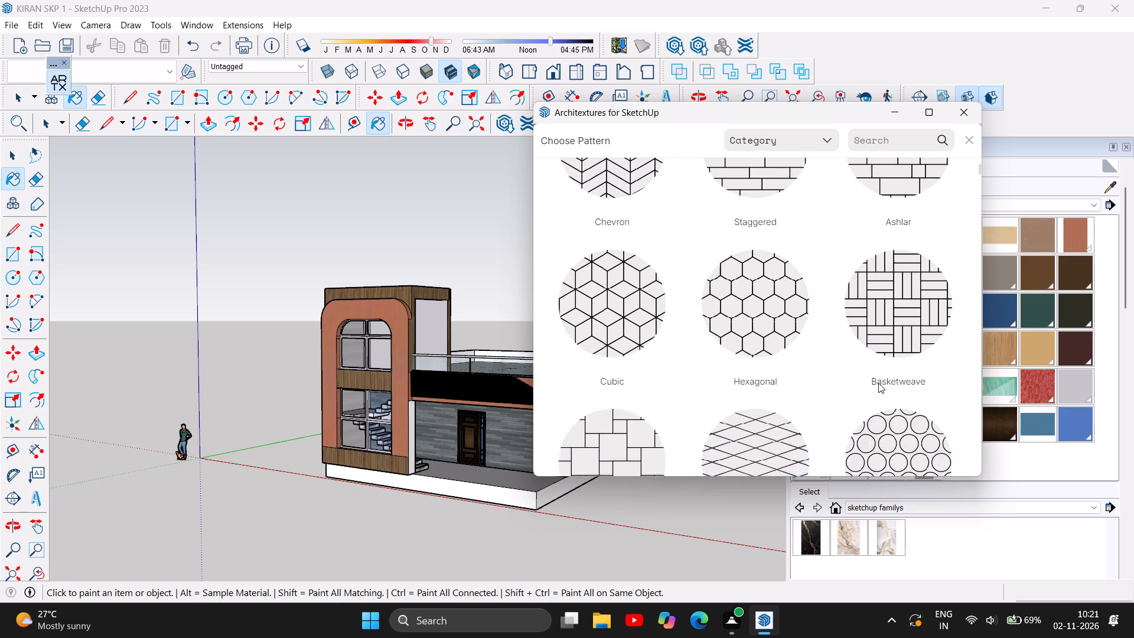
pyautogui.scroll(-7, 878, 383)
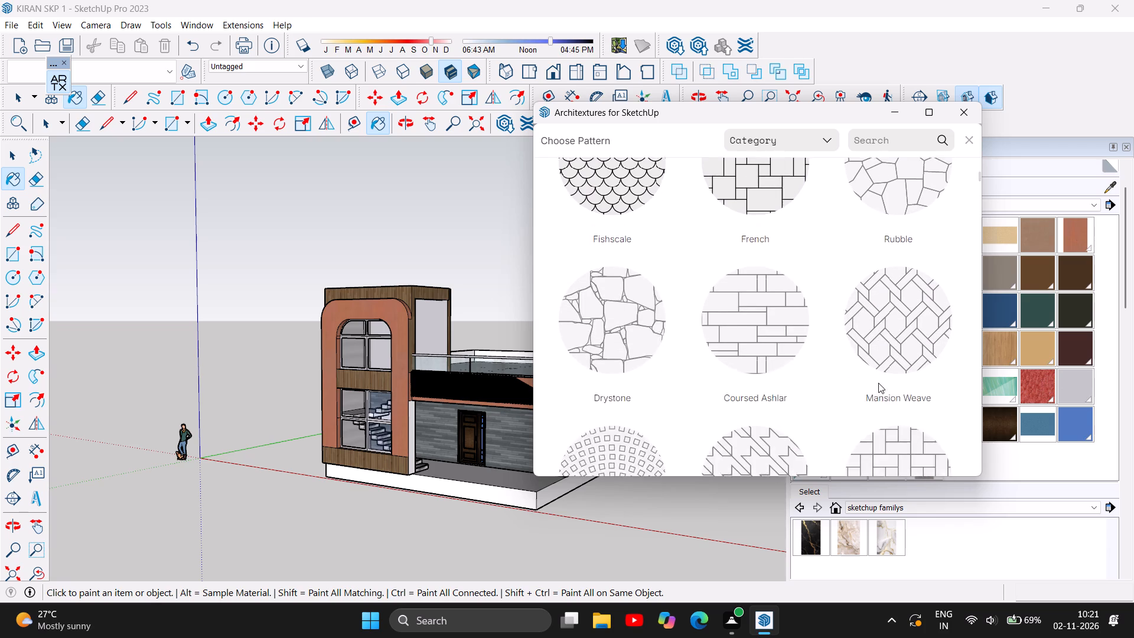
pyautogui.scroll(-7, 878, 383)
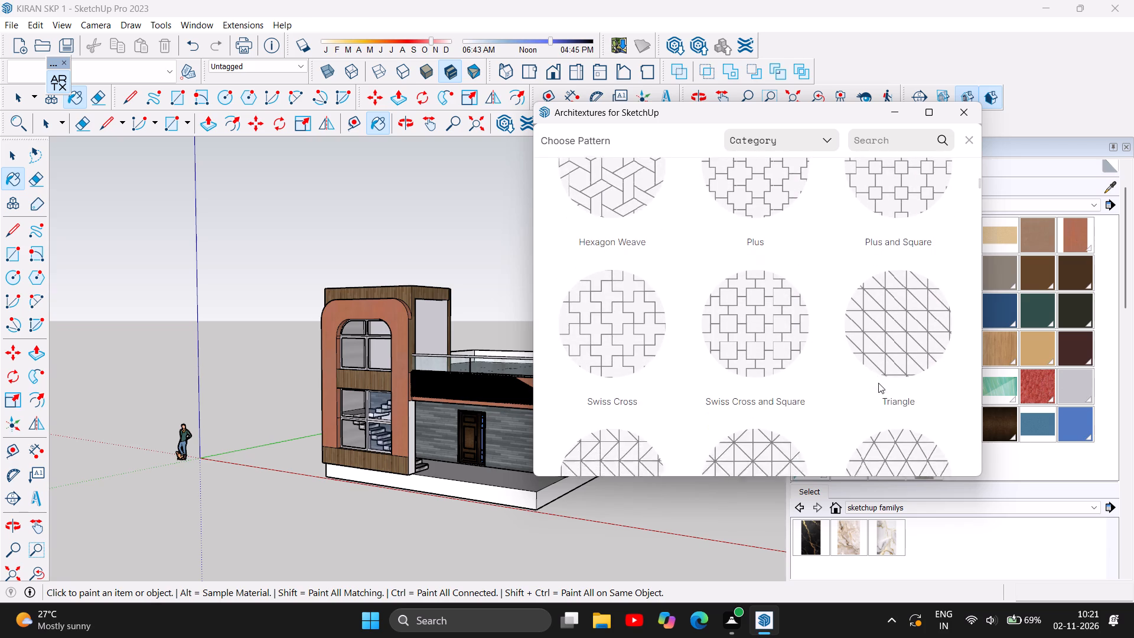
pyautogui.scroll(-6, 878, 383)
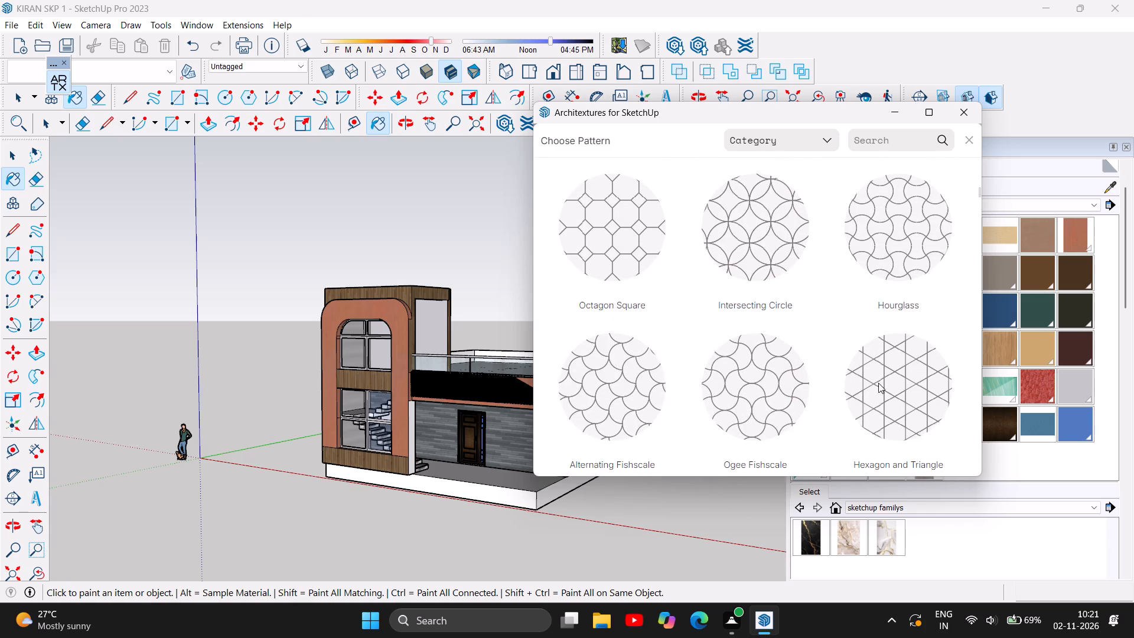
# Examine the Versailles, multiple herringbone, 45° chevron, terrazzo, leaf, diamond, trapeze and zig-zag paver patterns.
pyautogui.scroll(-7, 878, 383)
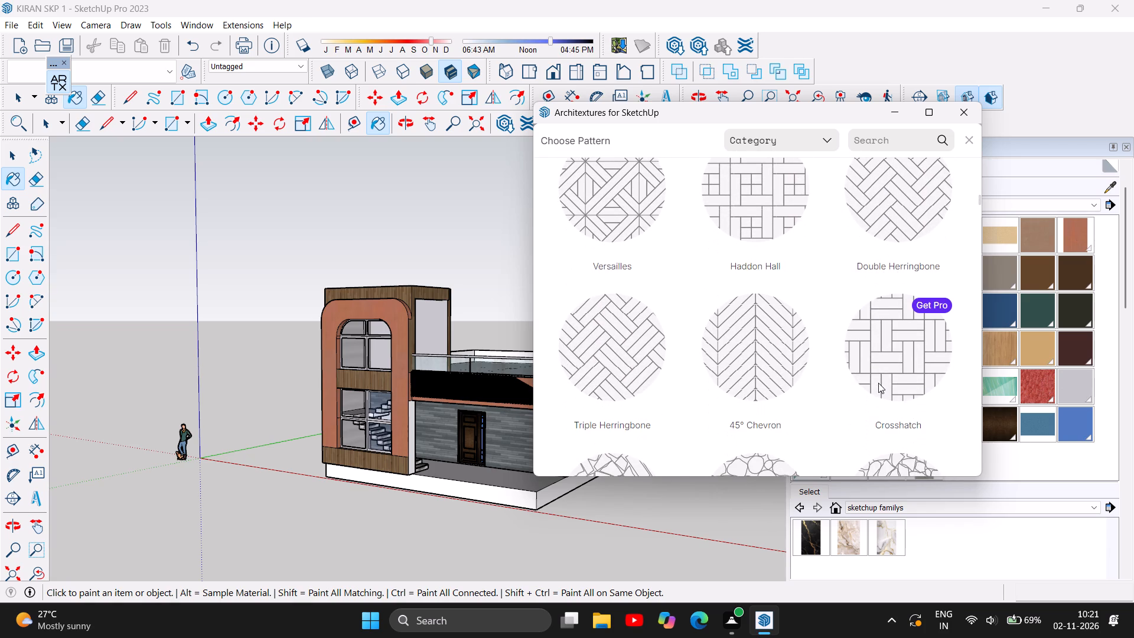
pyautogui.scroll(-6, 878, 383)
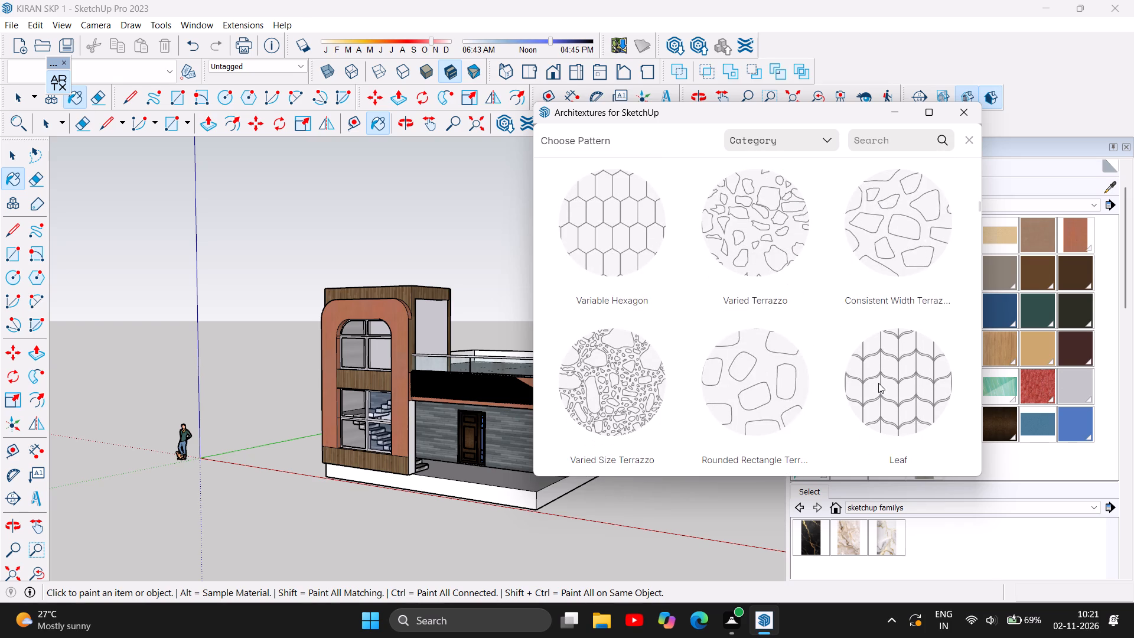
pyautogui.scroll(-8, 878, 383)
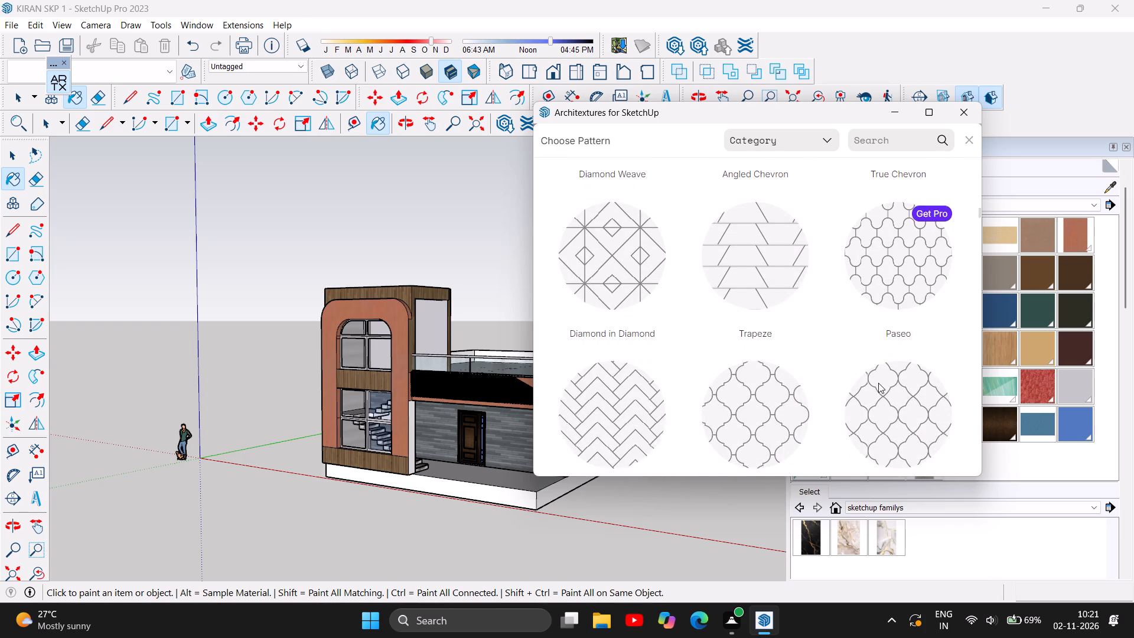
pyautogui.scroll(-11, 878, 383)
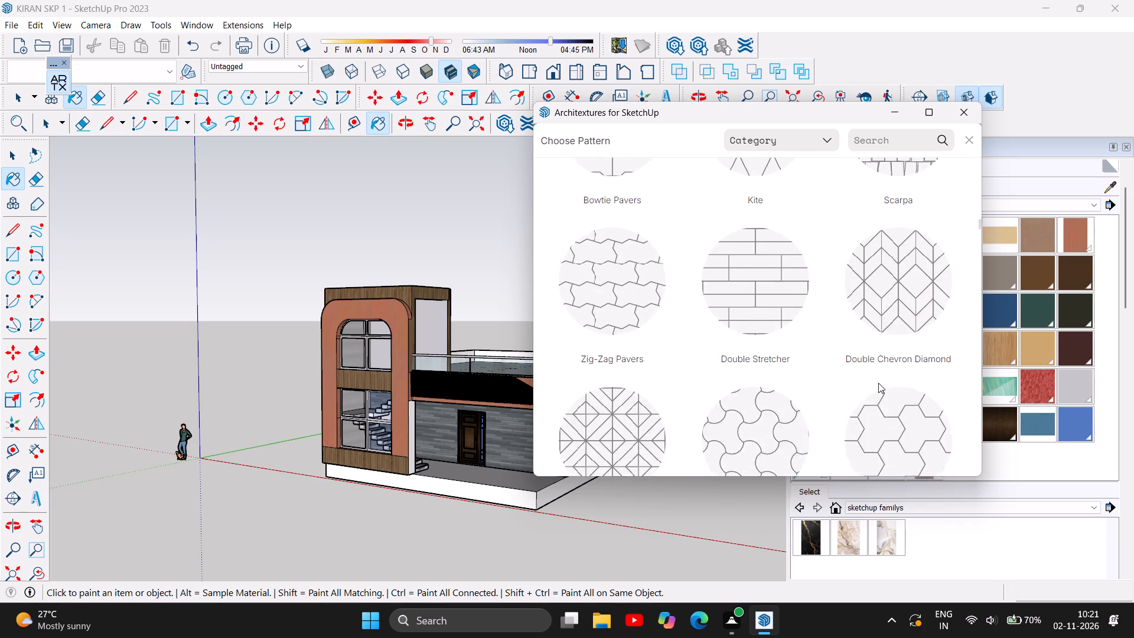
# Examine the running bond, interlocking rectangle, framed Versailles, Triple Flemish, mosaic, basketweave and Cambridge Cobble patterns.
pyautogui.scroll(-8, 878, 383)
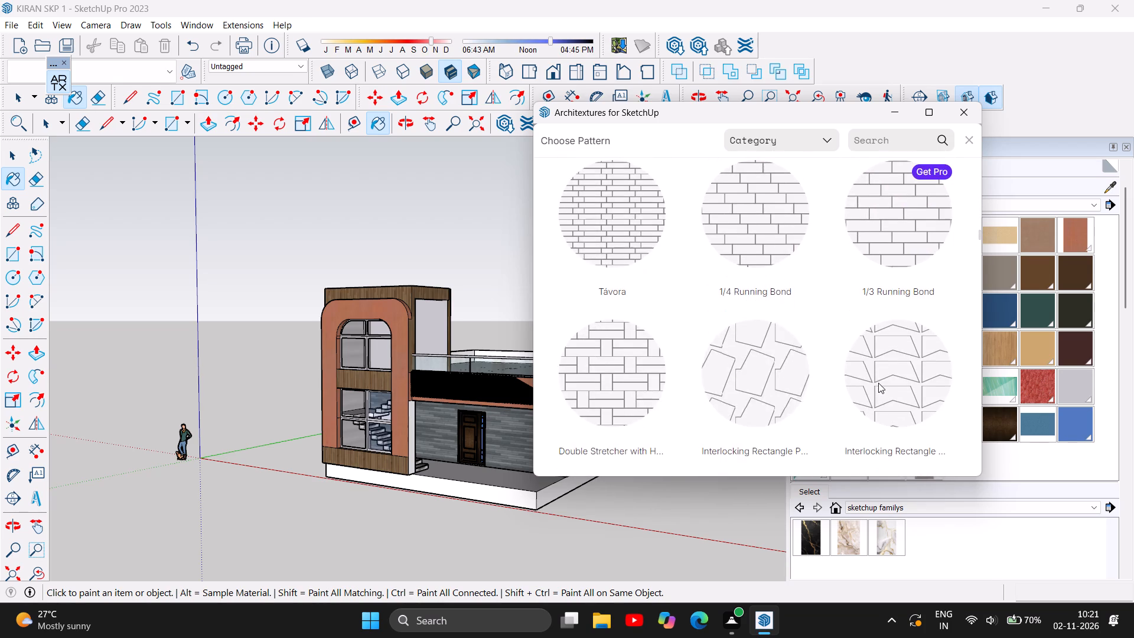
pyautogui.scroll(-11, 878, 383)
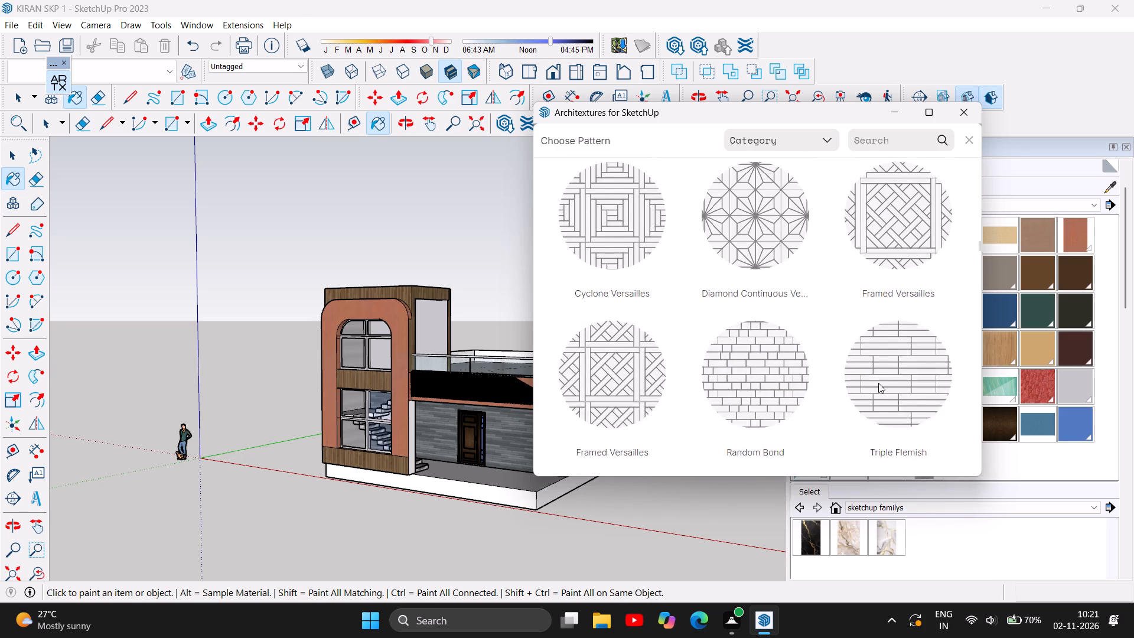
pyautogui.scroll(-10, 878, 383)
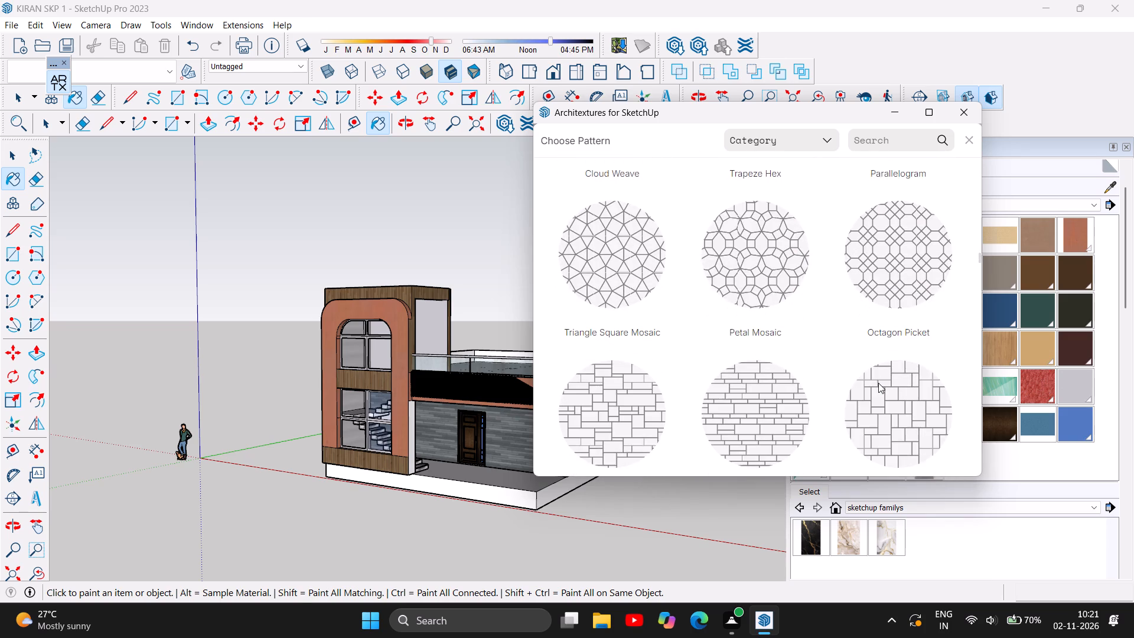
pyautogui.scroll(-17, 878, 383)
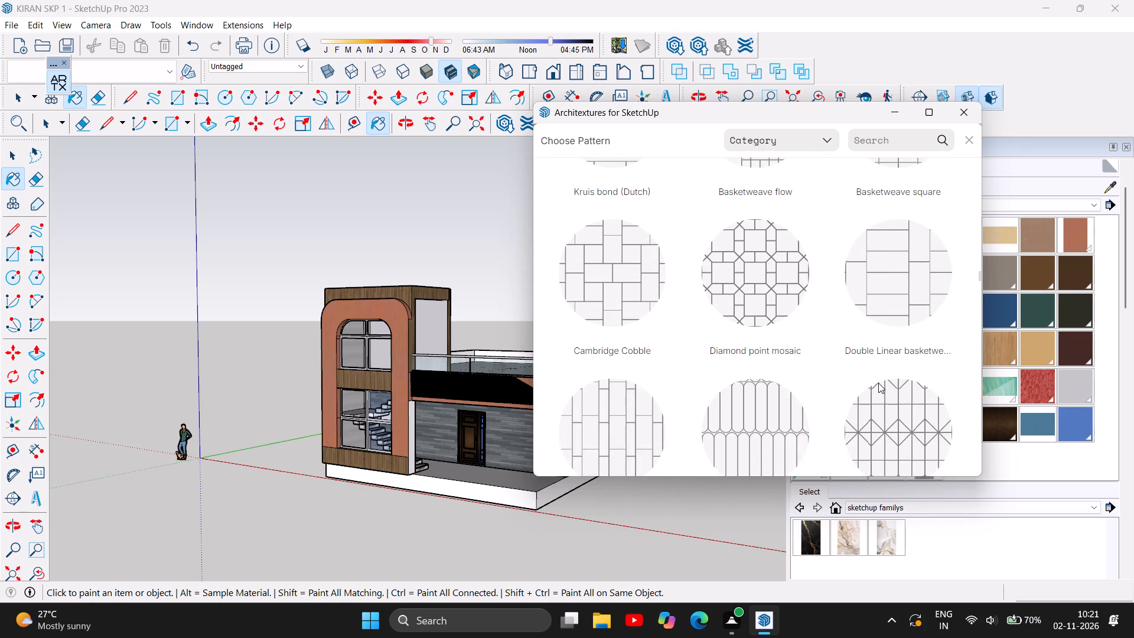
# Examine the star and cross, Turfstone, interlocking polygon, domino paving, H tile, tumbling block, parallelogram and Art Deco patterns.
pyautogui.scroll(-8, 878, 383)
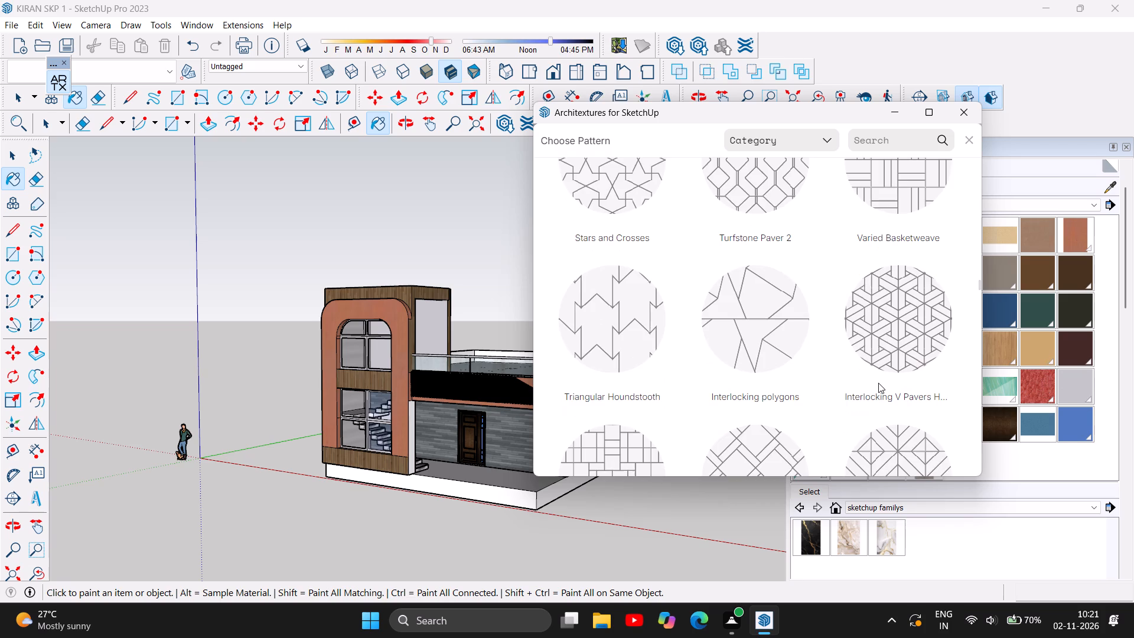
pyautogui.scroll(-6, 878, 383)
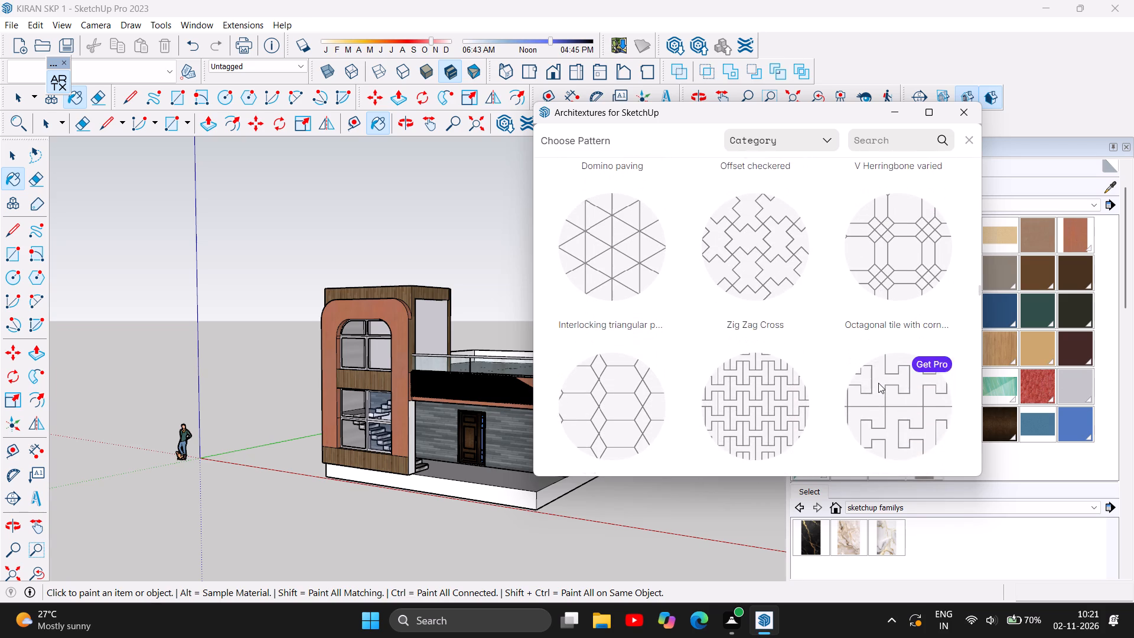
pyautogui.scroll(-2, 878, 383)
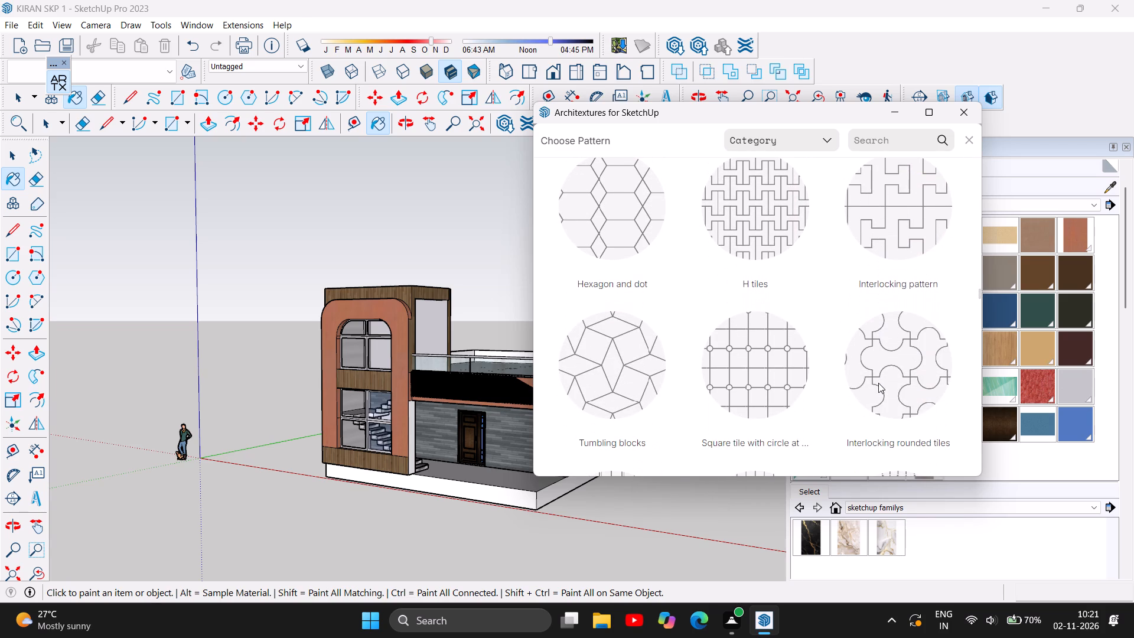
pyautogui.scroll(-1, 878, 383)
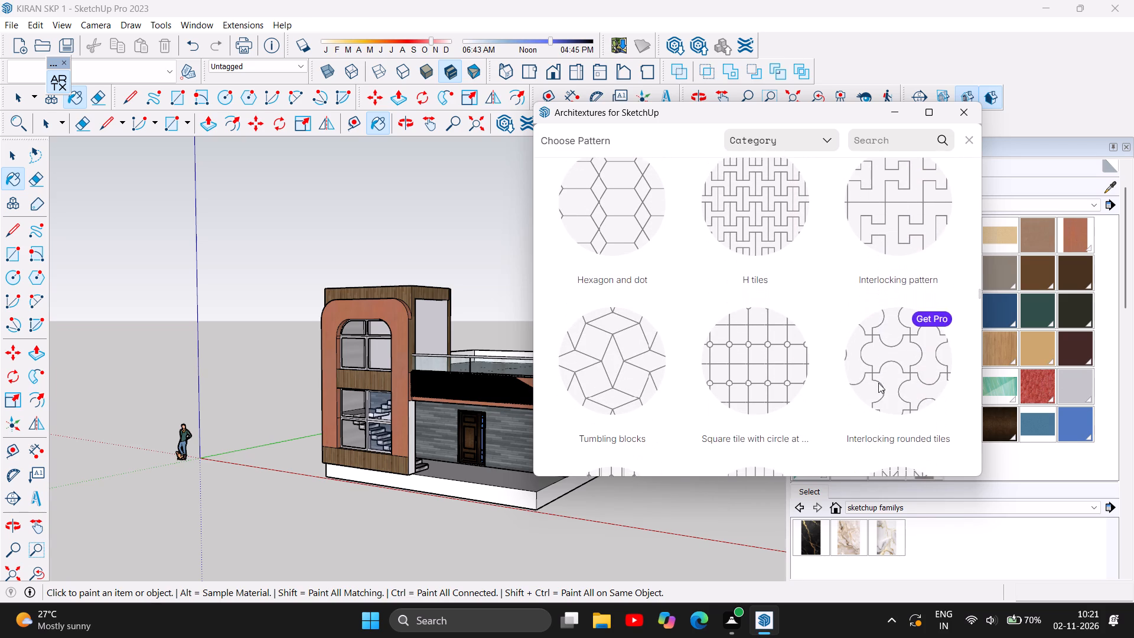
pyautogui.scroll(-3, 878, 383)
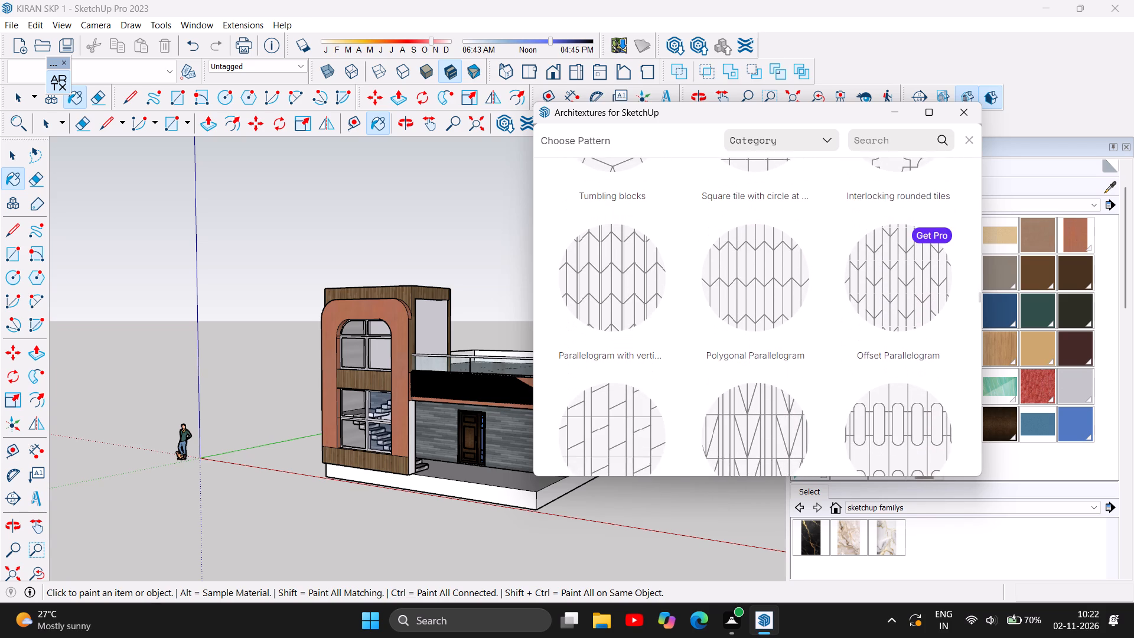
pyautogui.scroll(-2, 878, 383)
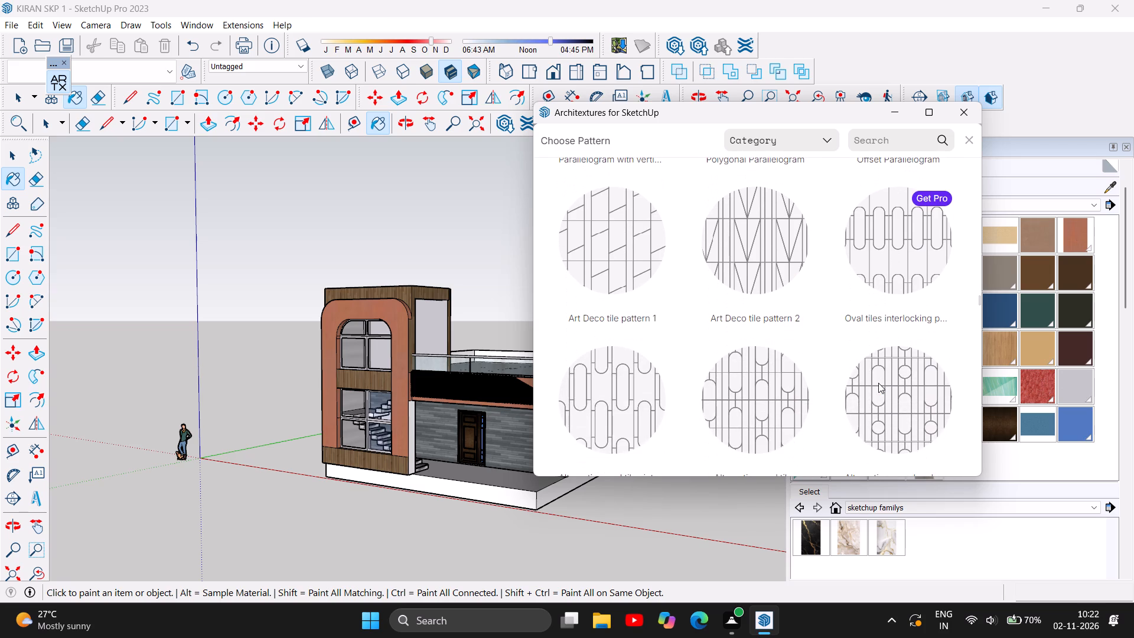
# Examine the alternating oval, helix, rotating, fish scale, Zellige, cross tile weave, geometric mosaic and semicircle patterns.
pyautogui.scroll(-4, 878, 383)
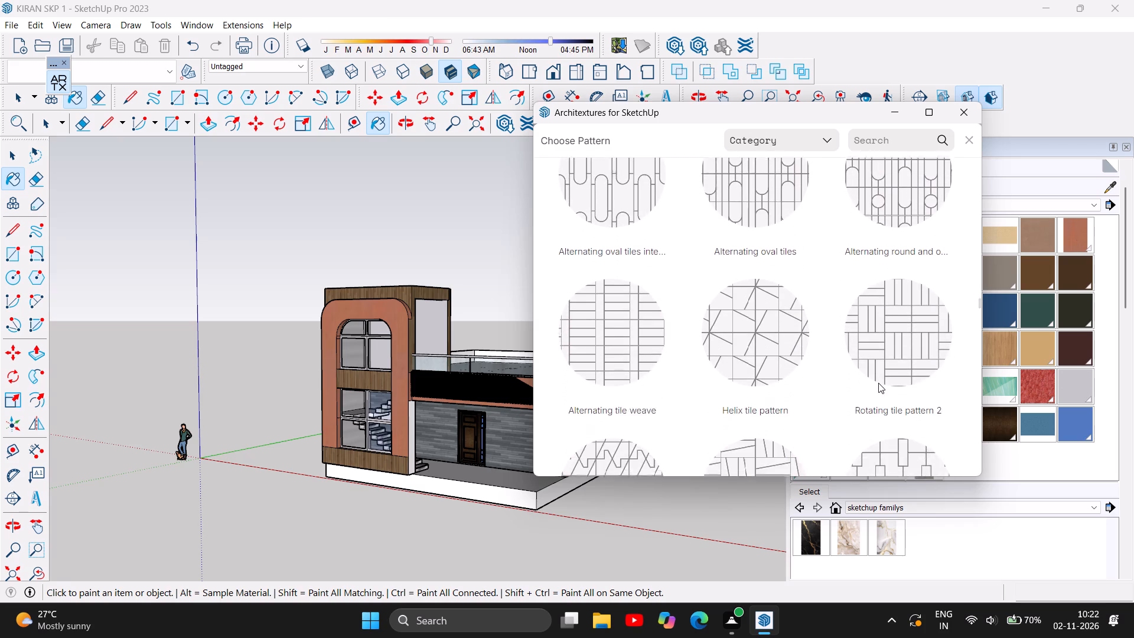
pyautogui.scroll(-3, 878, 383)
pyautogui.scroll(2, 878, 383)
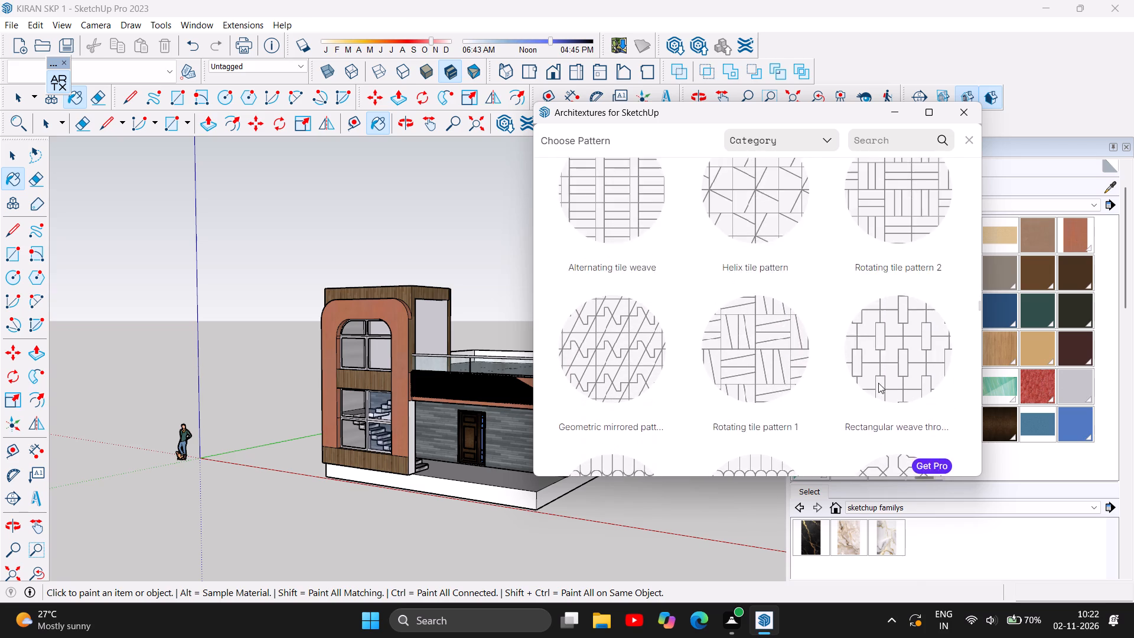
pyautogui.scroll(-4, 878, 383)
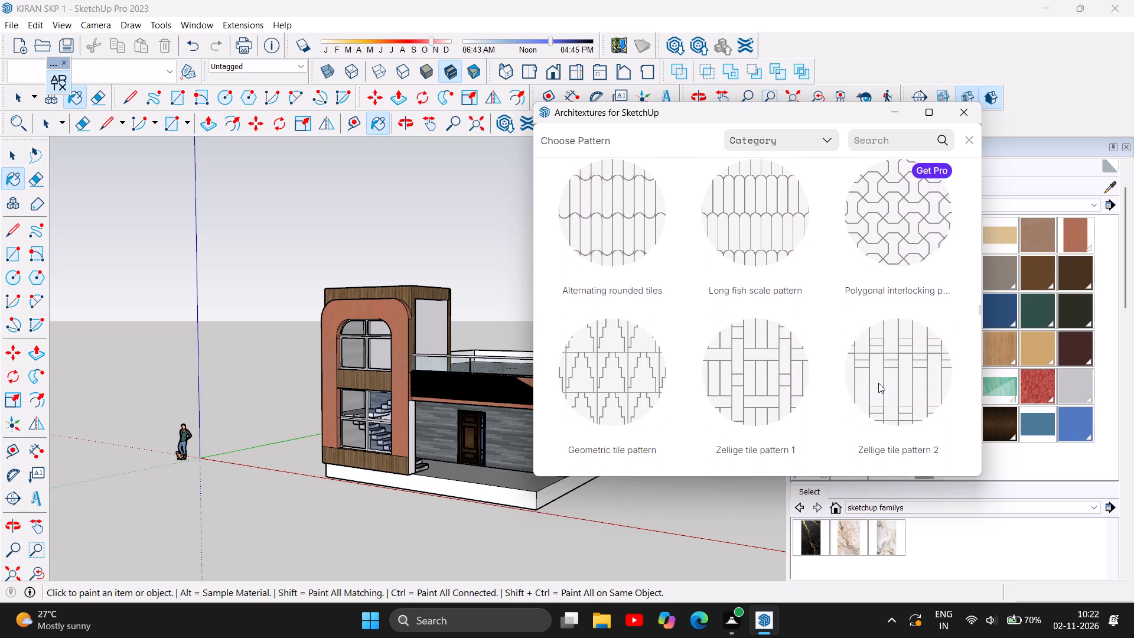
pyautogui.scroll(-4, 878, 383)
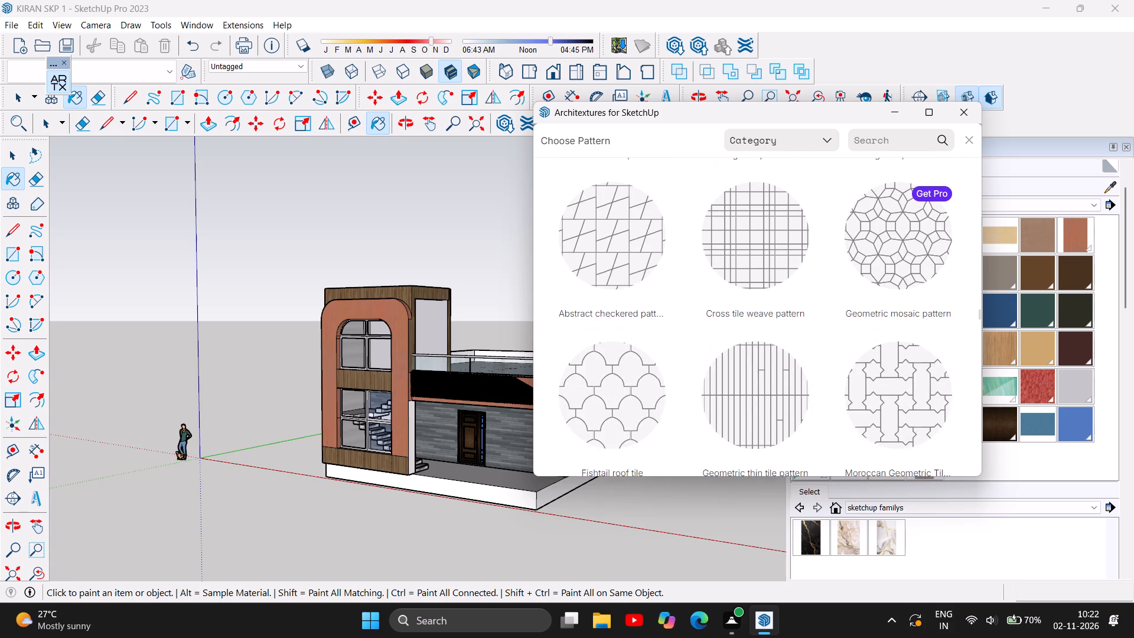
pyautogui.scroll(-7, 878, 383)
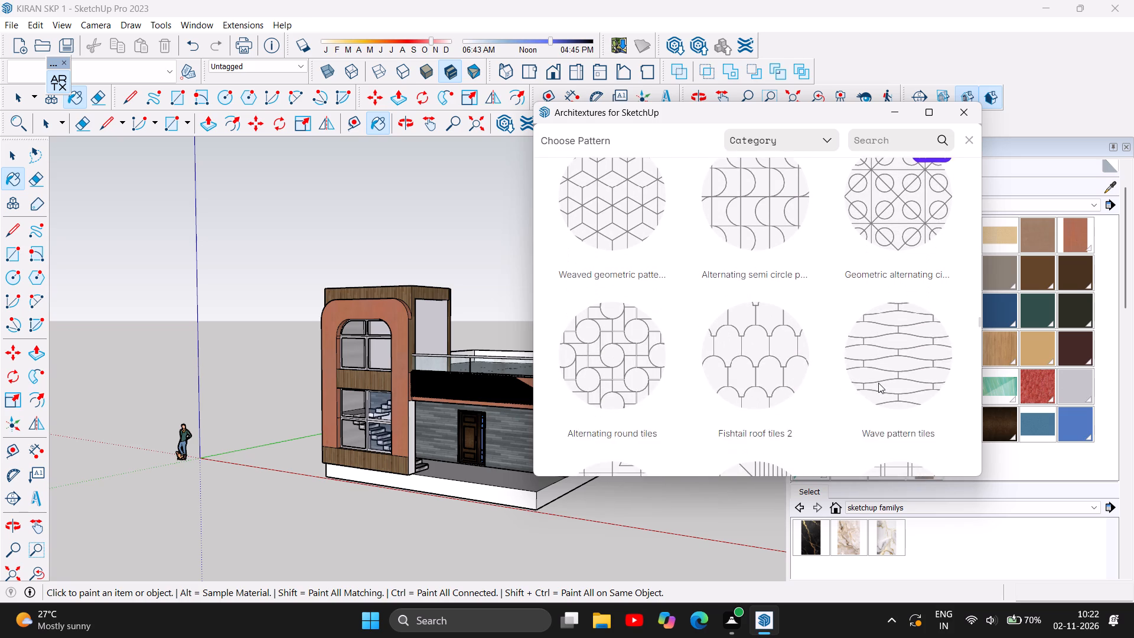
# Examine the striped, tile size grid, diagonal, diamond mosaic, mazelike, split fishscale, Venetian, metro tile and curved tile patterns.
pyautogui.scroll(-2, 878, 383)
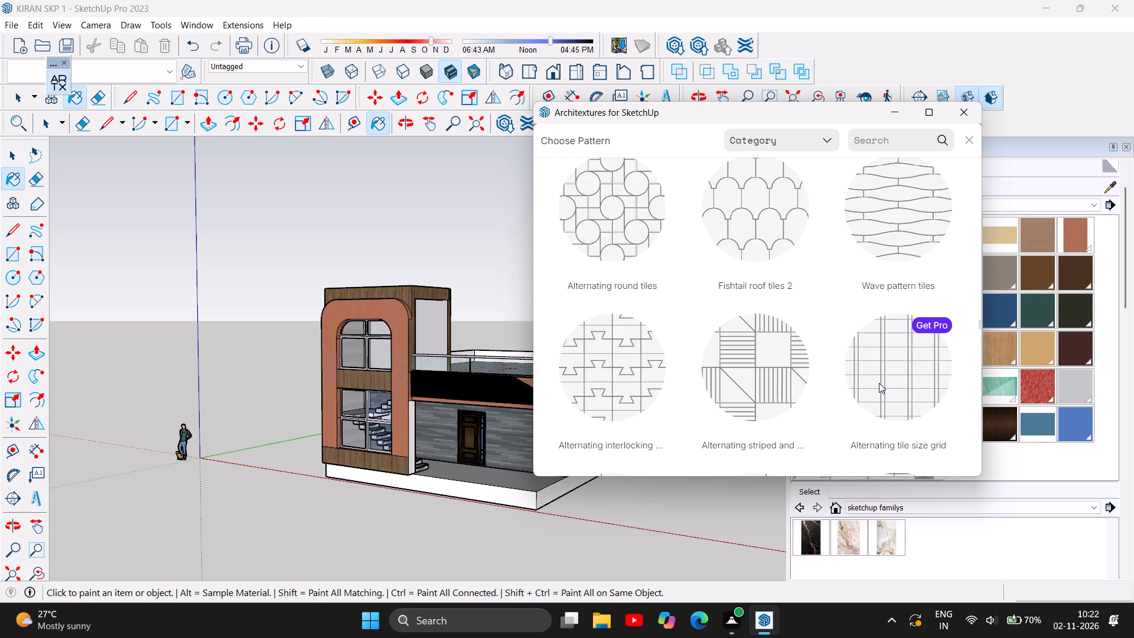
pyautogui.scroll(-7, 879, 383)
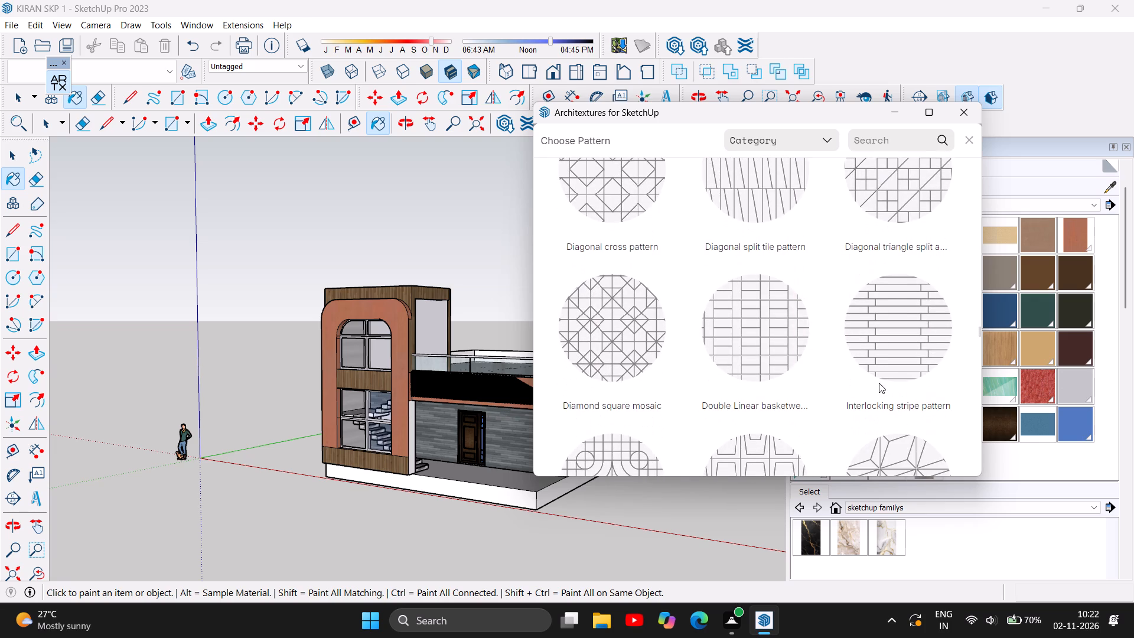
pyautogui.scroll(-5, 879, 383)
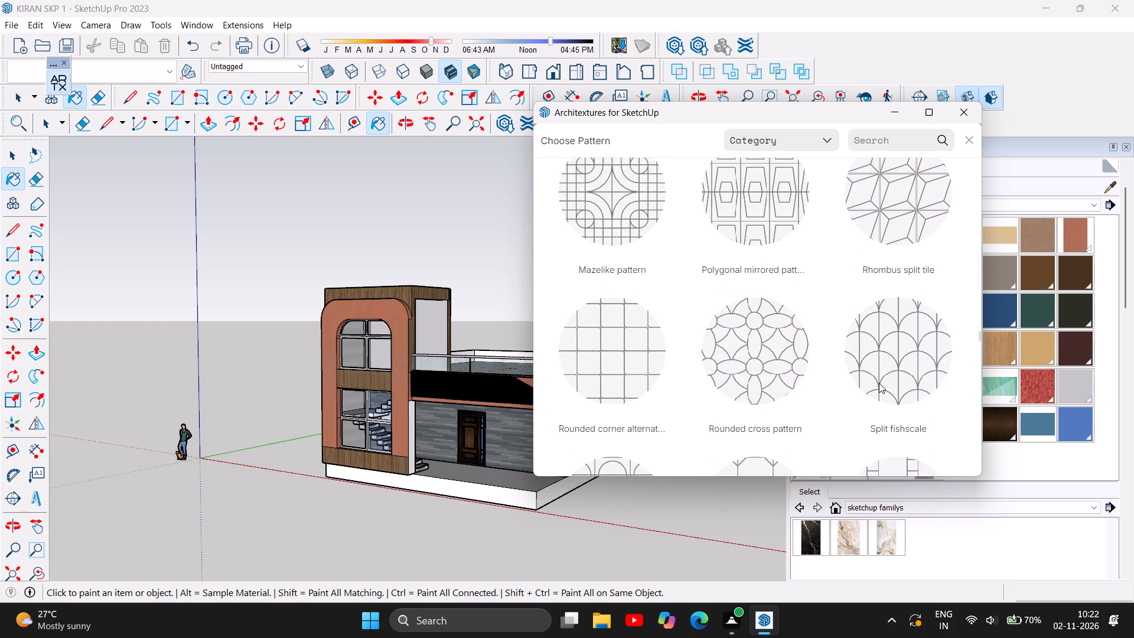
pyautogui.scroll(-9, 879, 383)
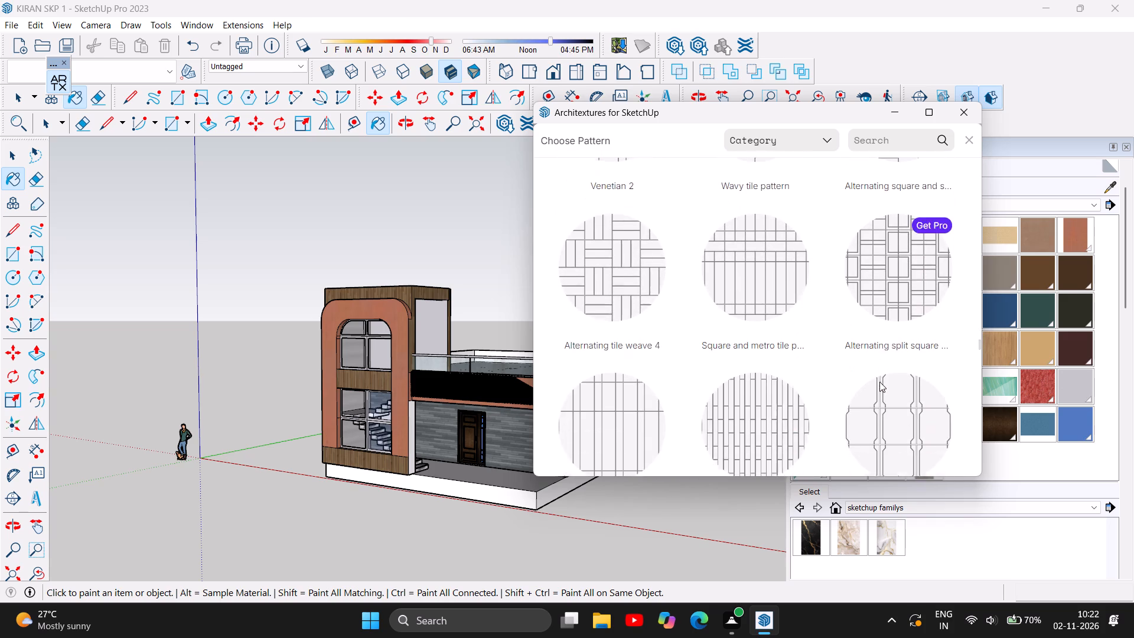
pyautogui.scroll(-9, 879, 382)
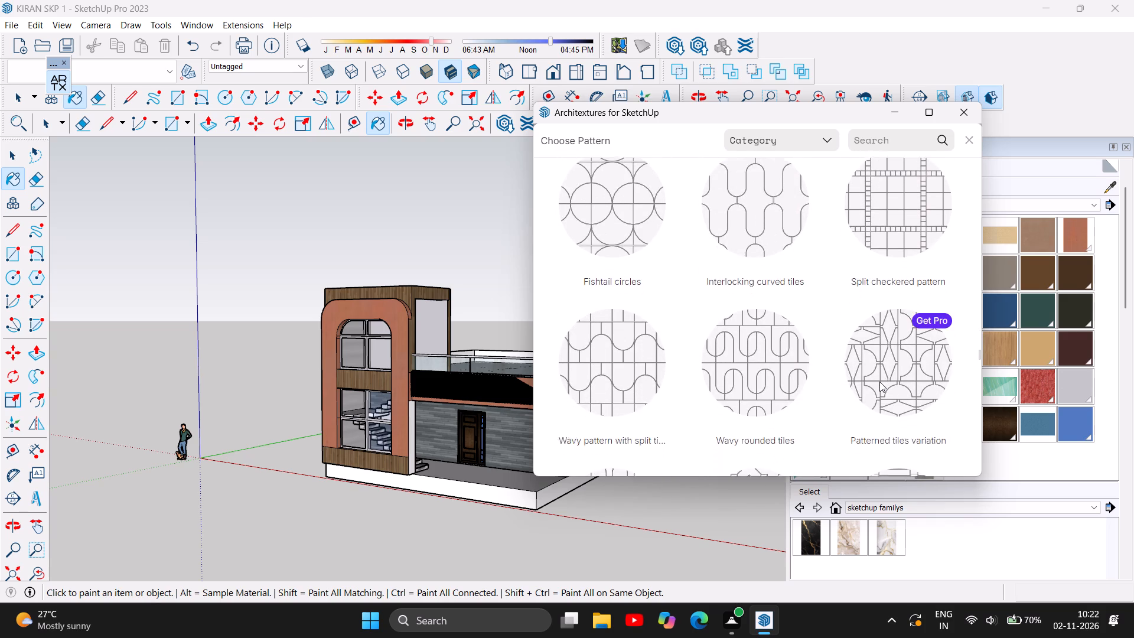
# Examine the remaining patterns, from checkered and star variations to Aberdeen Bond and modern geometric, and close the list keeping Herringbone.
pyautogui.scroll(-1, 879, 382)
pyautogui.scroll(1, 879, 382)
pyautogui.scroll(-1, 879, 382)
pyautogui.scroll(-3, 823, 464)
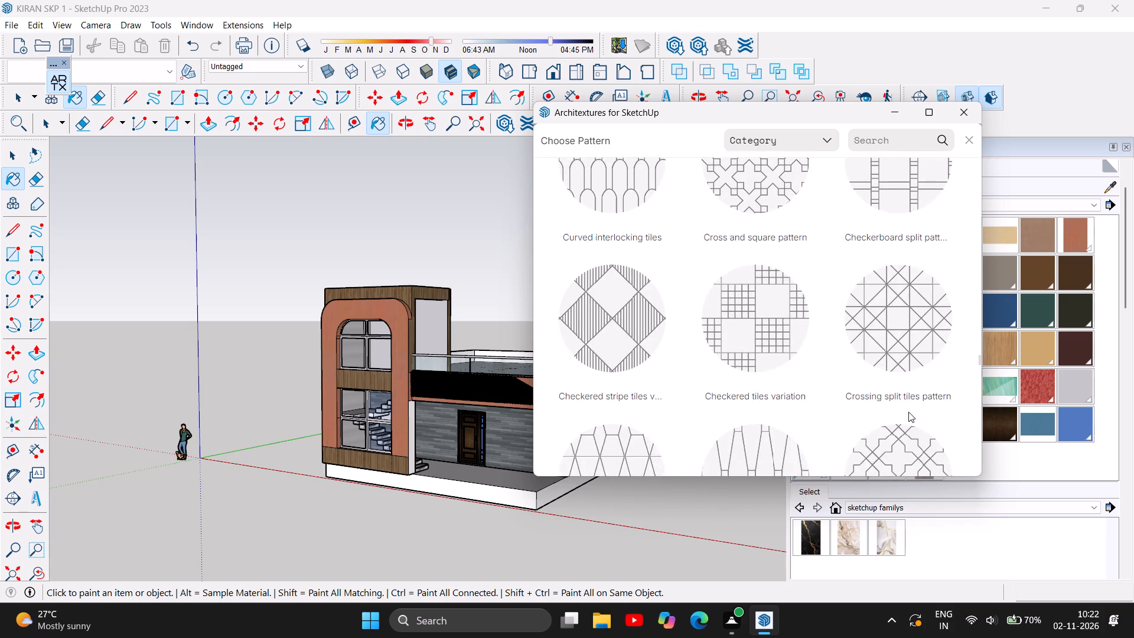
pyautogui.scroll(-3, 914, 406)
pyautogui.scroll(-3, 702, 399)
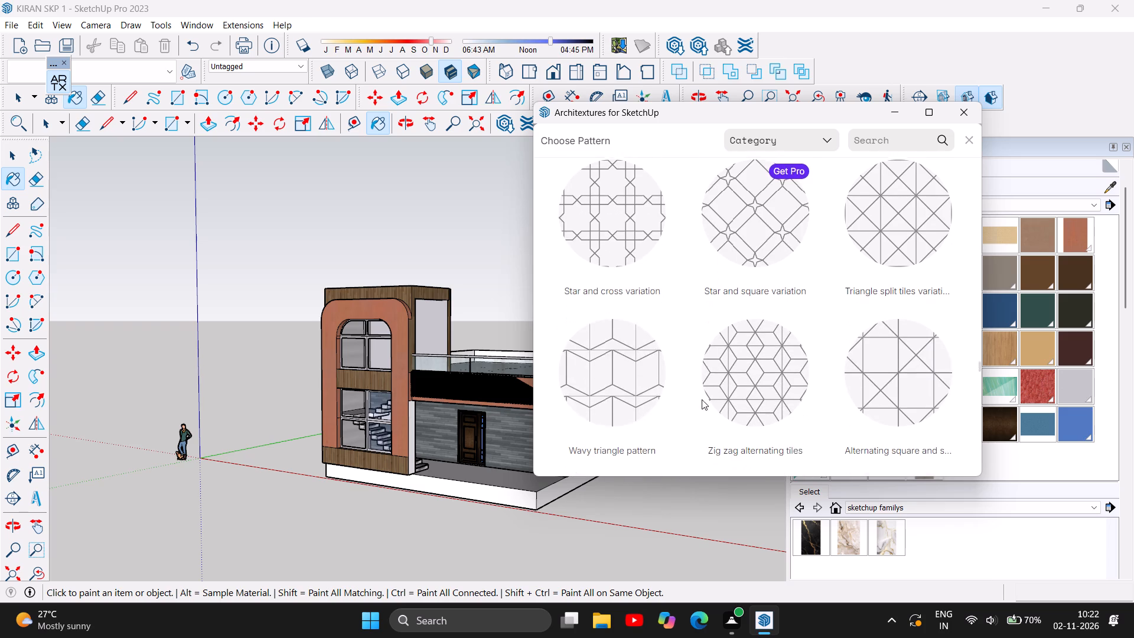
pyautogui.scroll(-4, 702, 399)
pyautogui.scroll(-4, 913, 410)
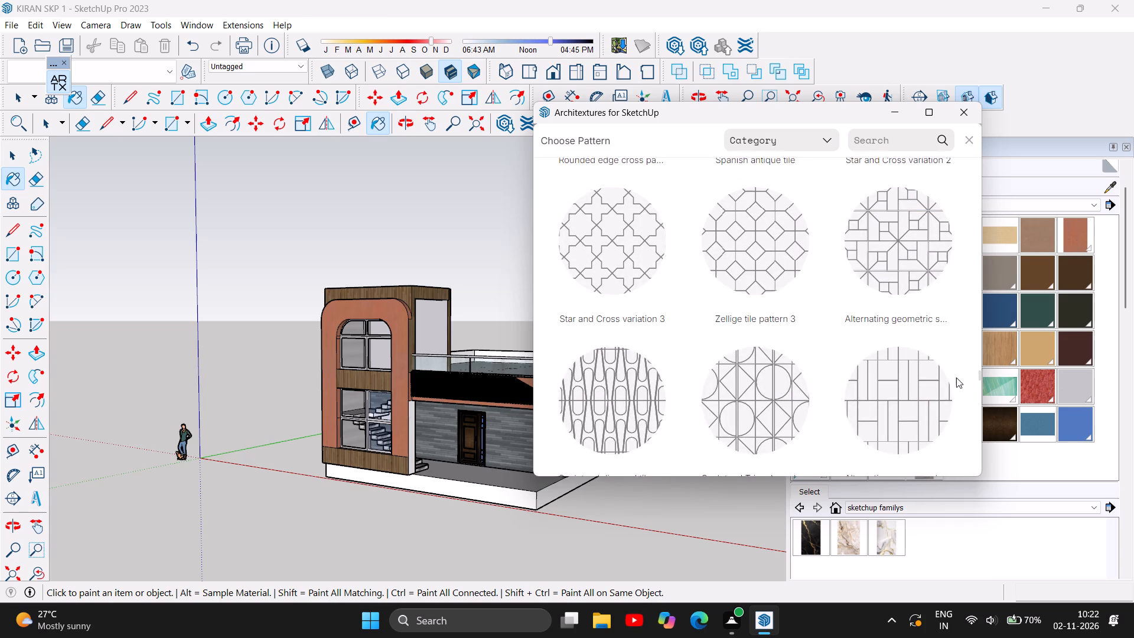
pyautogui.moveTo(979, 375); pyautogui.dragTo(980, 379)
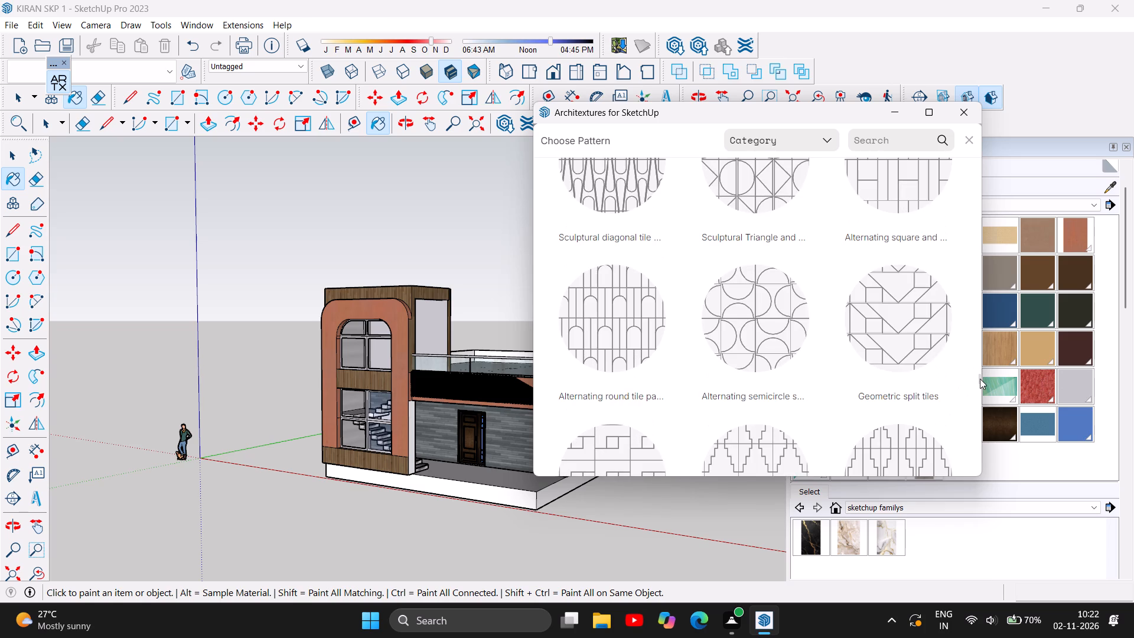
pyautogui.moveTo(980, 379); pyautogui.dragTo(980, 387)
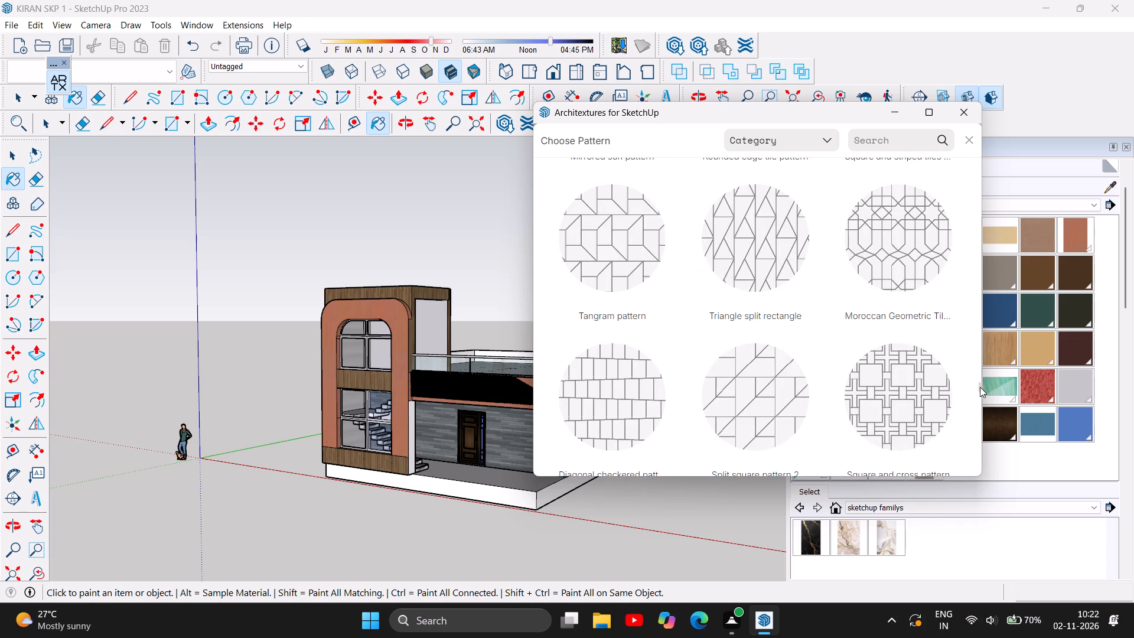
pyautogui.moveTo(980, 387); pyautogui.dragTo(979, 399)
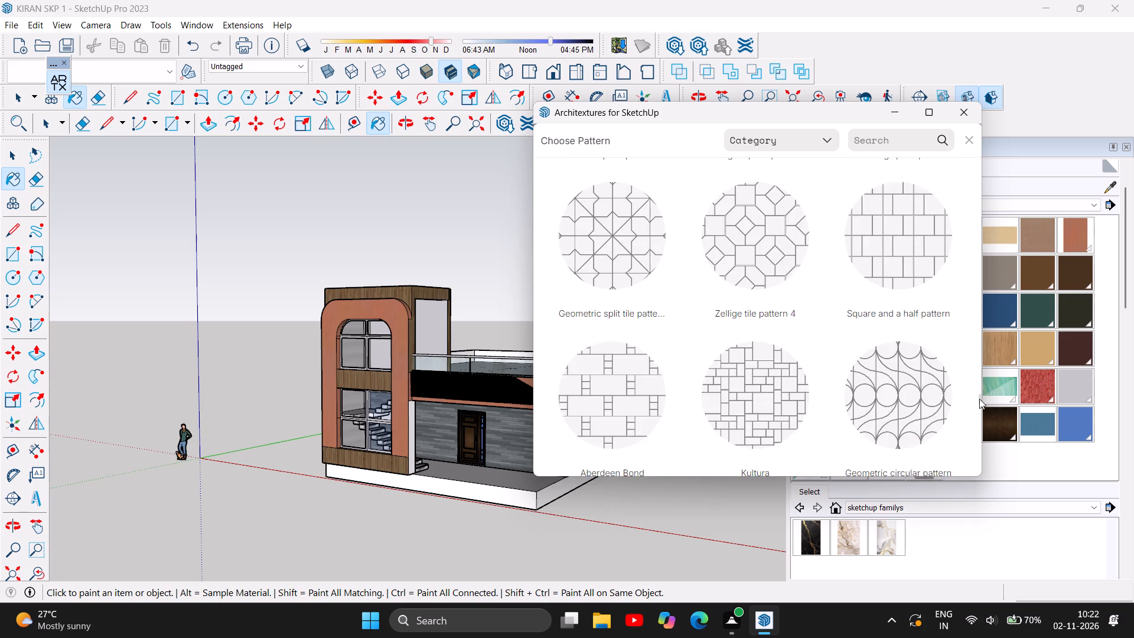
pyautogui.moveTo(979, 399); pyautogui.dragTo(983, 468)
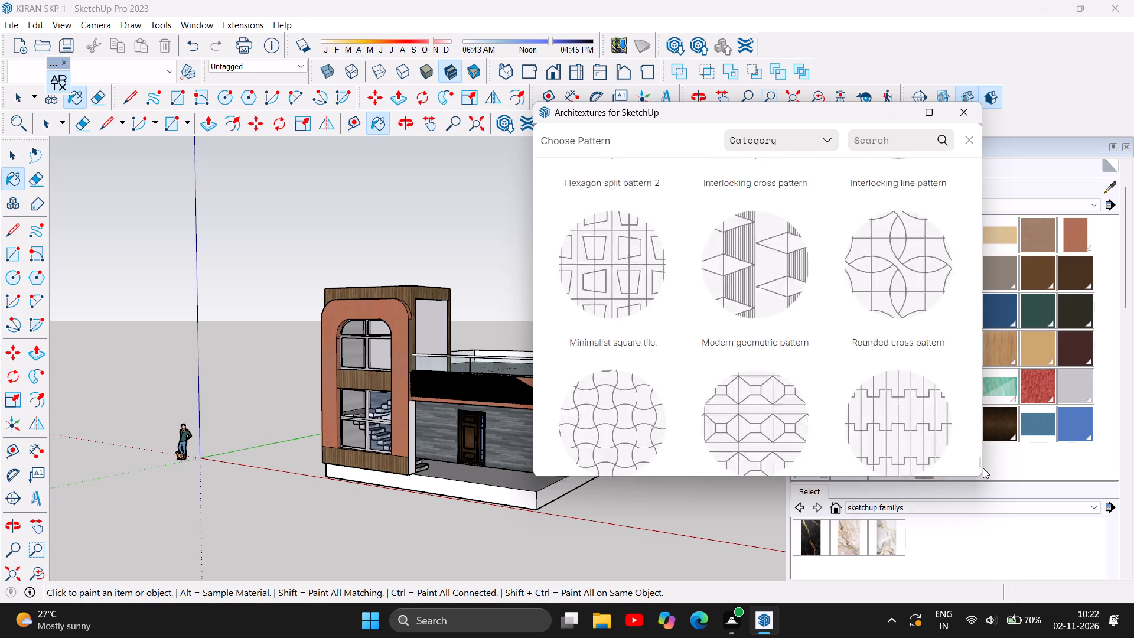
pyautogui.moveTo(983, 468); pyautogui.dragTo(985, 486)
pyautogui.click(964, 139)
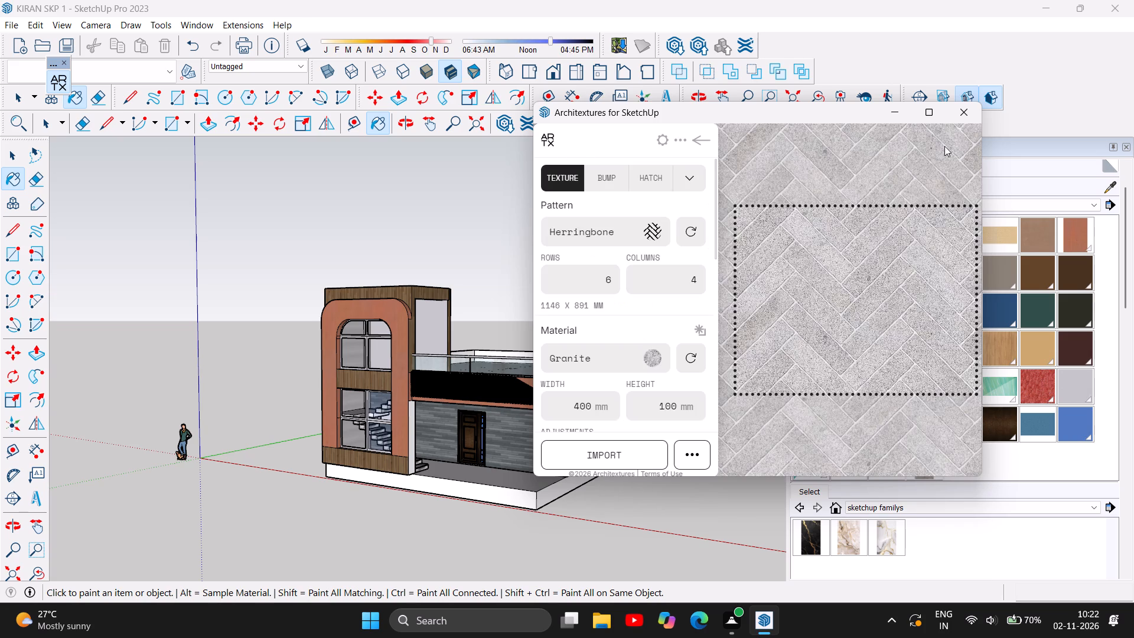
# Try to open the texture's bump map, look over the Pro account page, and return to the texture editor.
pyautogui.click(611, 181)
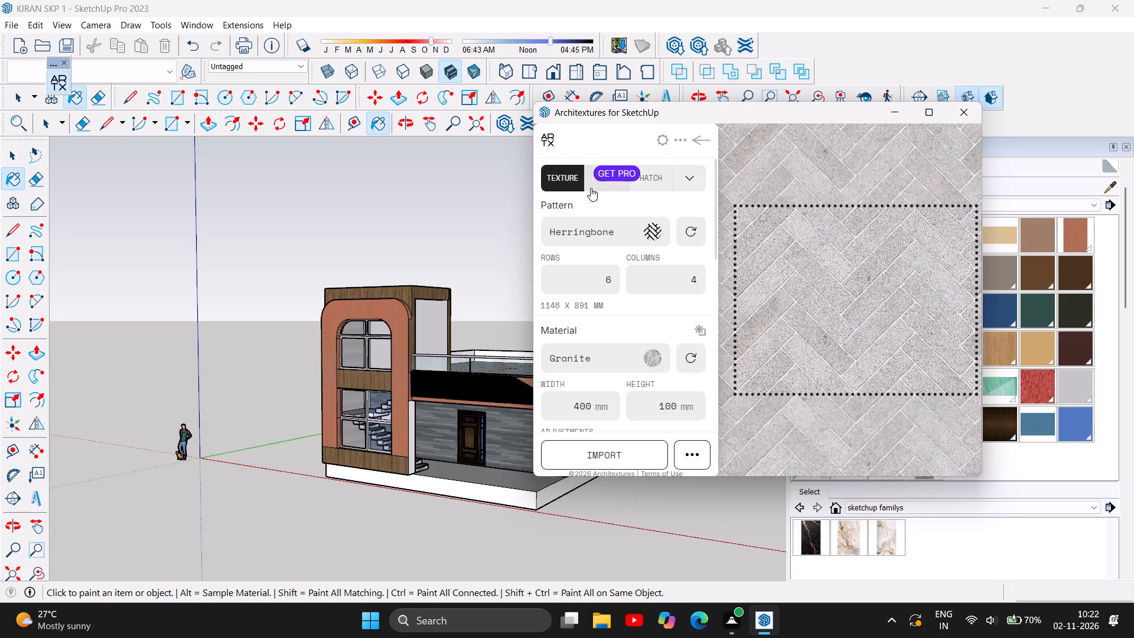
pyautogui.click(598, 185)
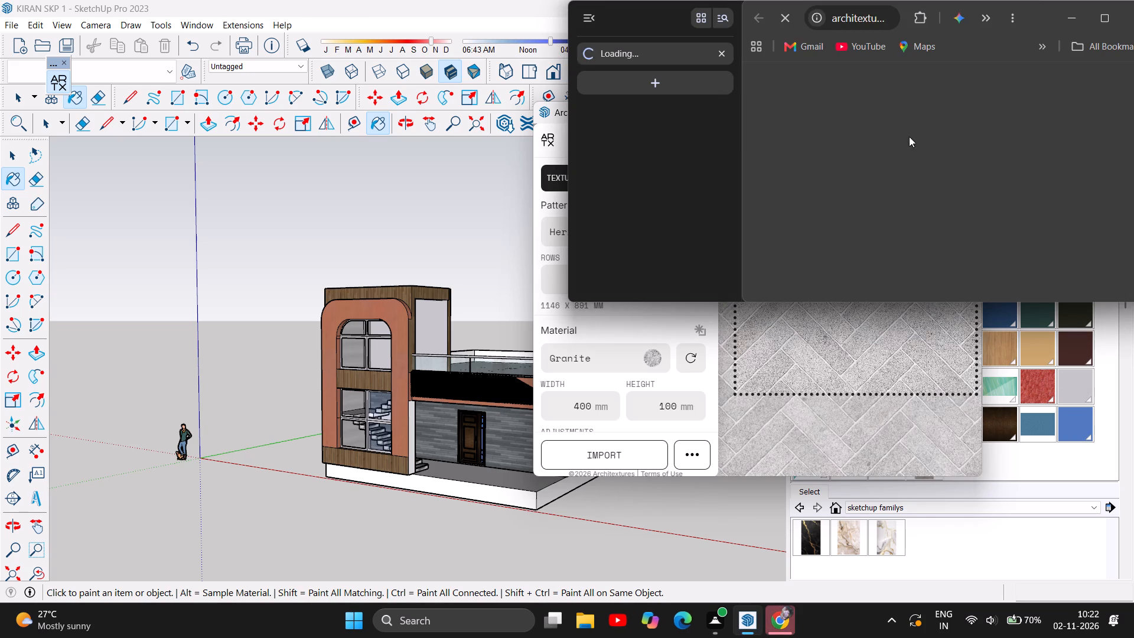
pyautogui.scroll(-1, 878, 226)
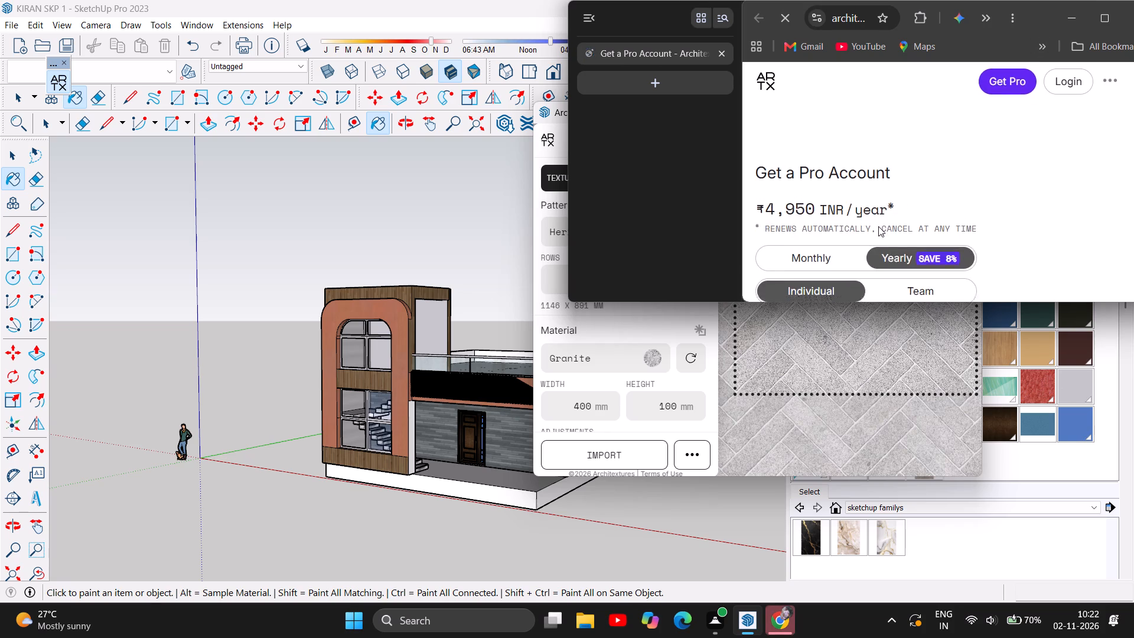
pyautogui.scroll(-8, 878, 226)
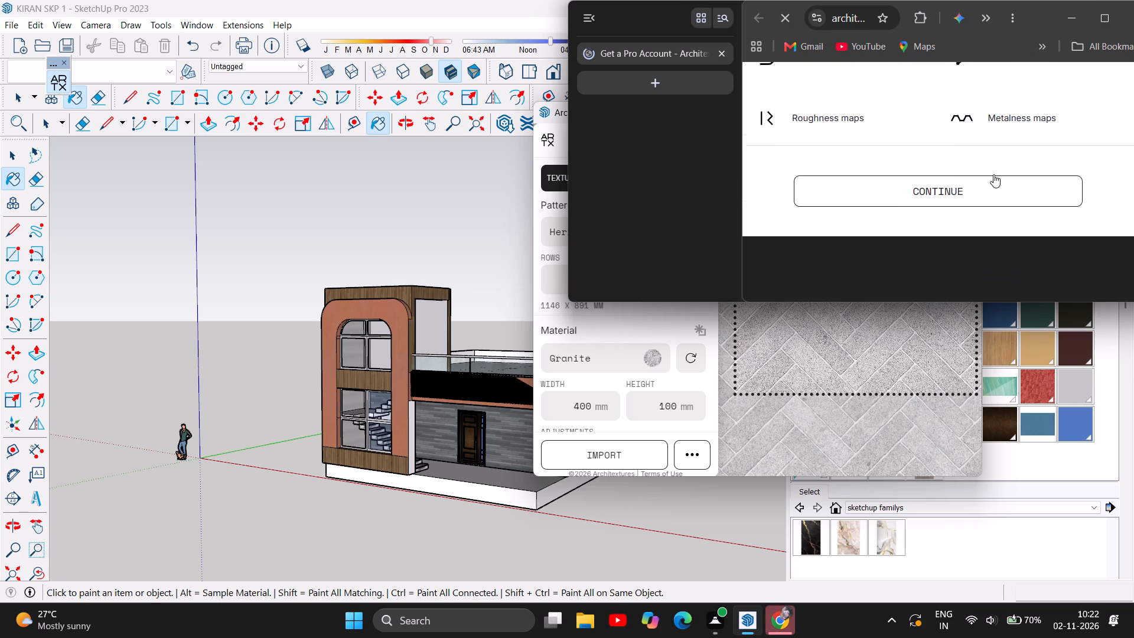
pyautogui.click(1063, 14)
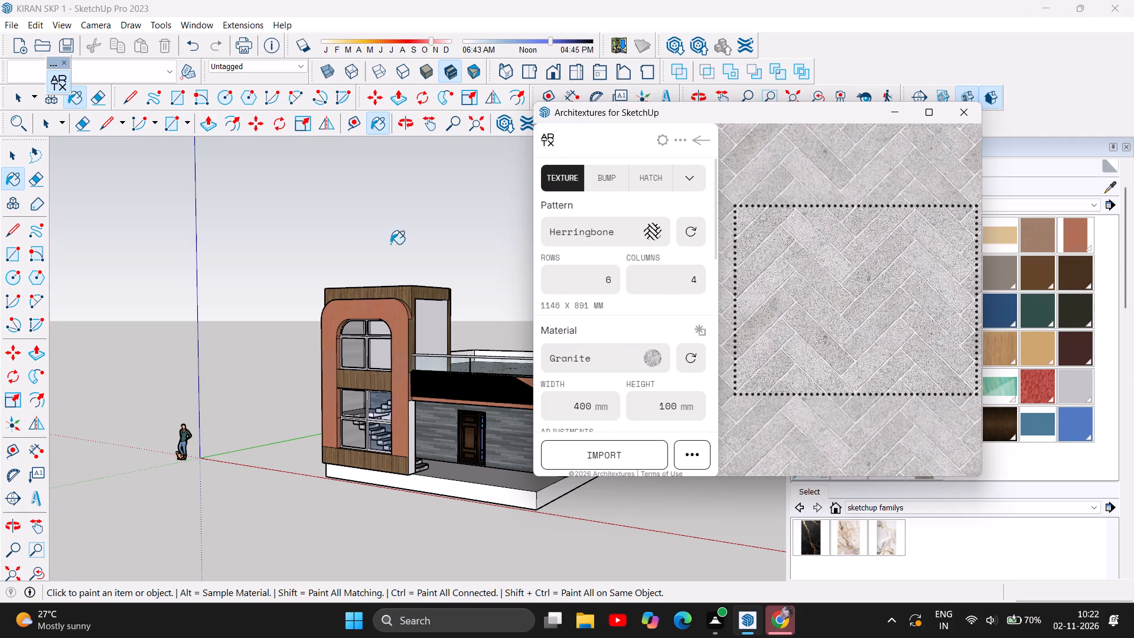
# Switch the herringbone texture preview to the 3D view.
pyautogui.click(694, 178)
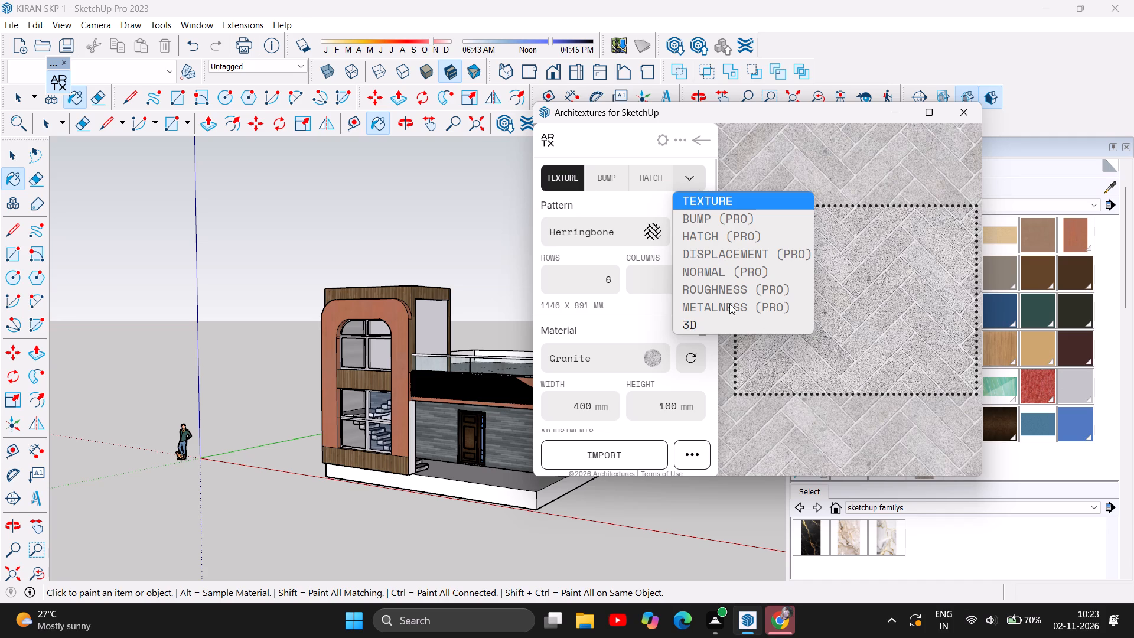
pyautogui.scroll(-2, 699, 316)
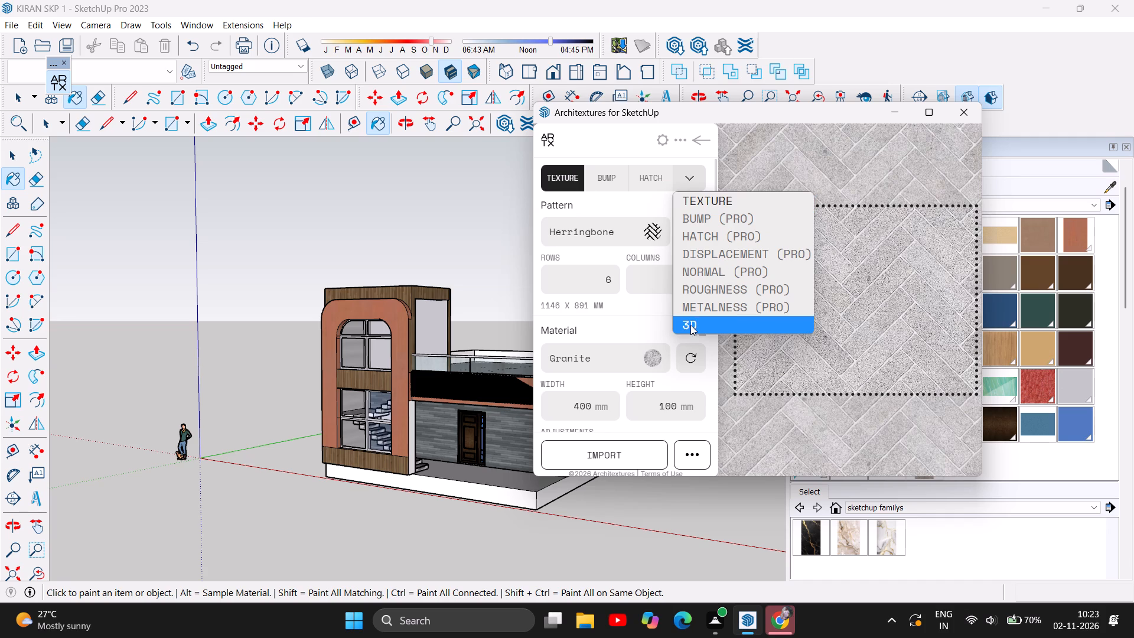
pyautogui.click(690, 325)
# Choose Rosso Verona Marble as the material for the herringbone texture.
pyautogui.scroll(-1, 640, 213)
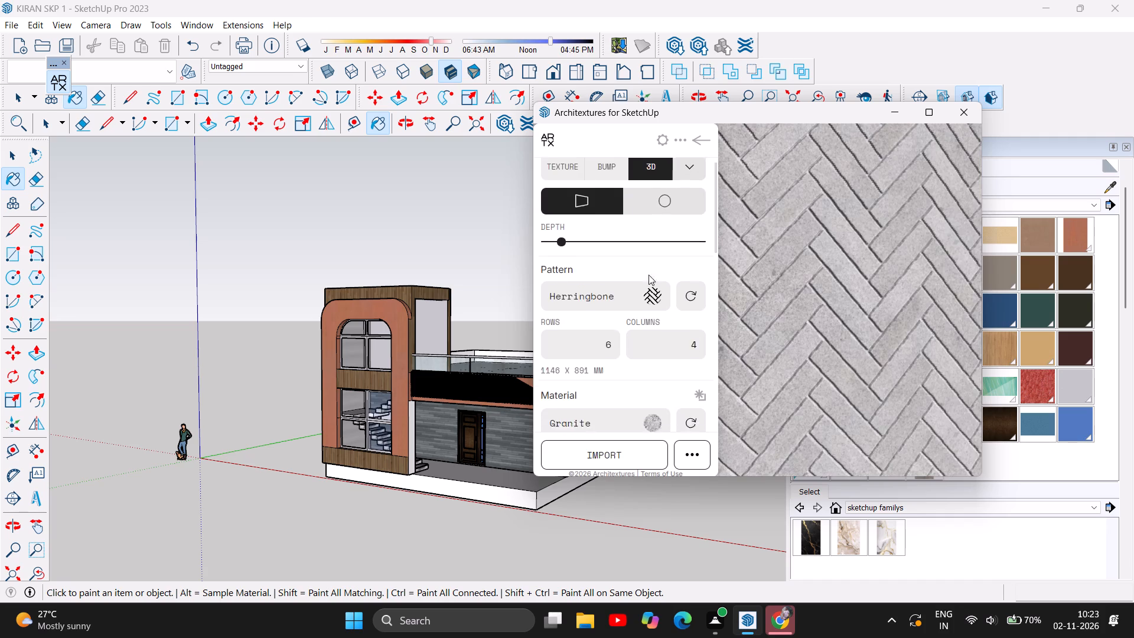
pyautogui.scroll(-2, 650, 301)
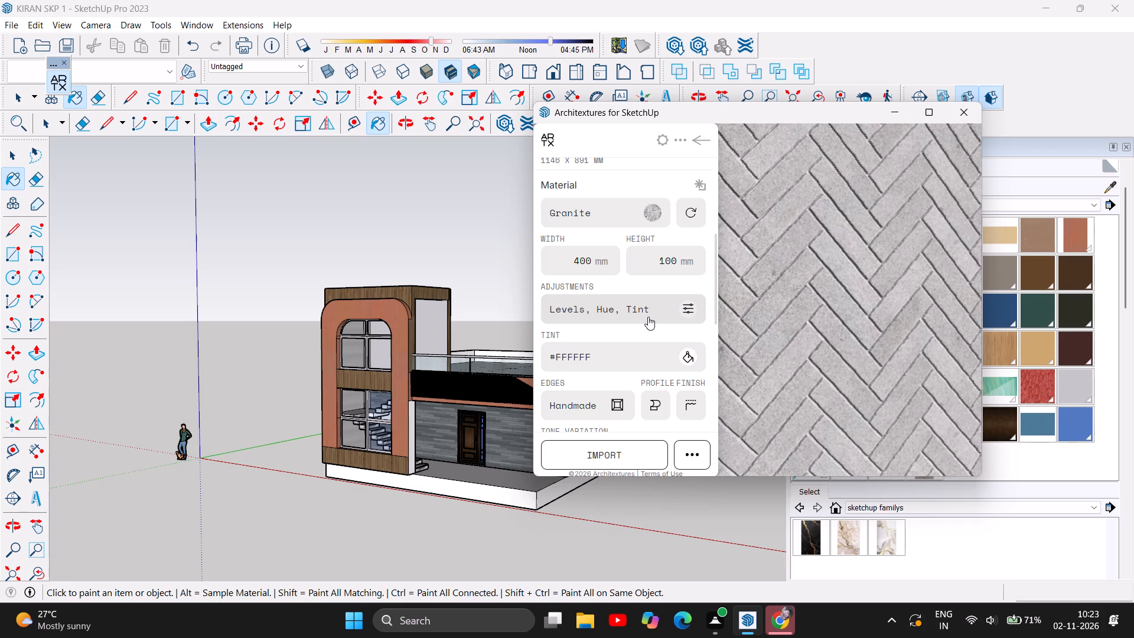
pyautogui.click(695, 213)
pyautogui.click(653, 215)
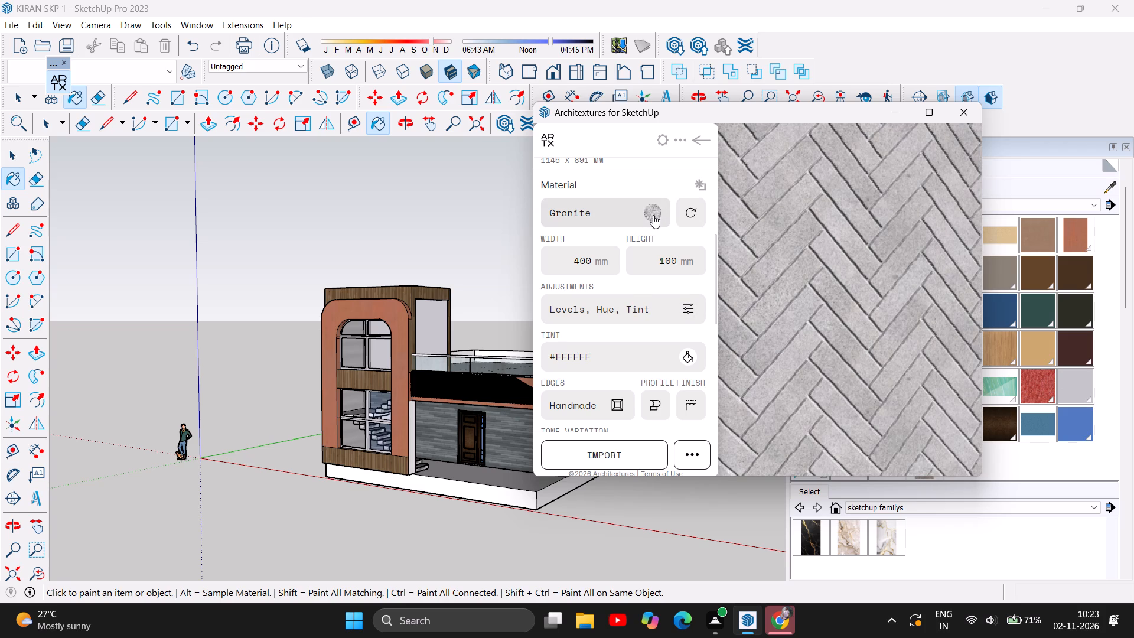
pyautogui.scroll(-3, 875, 375)
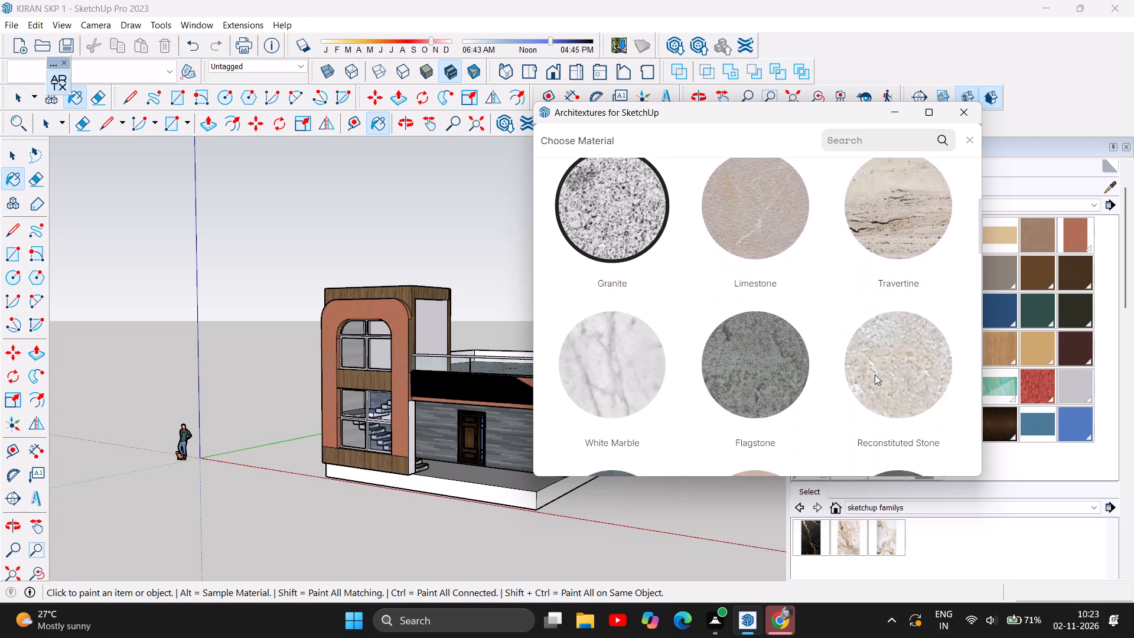
pyautogui.scroll(-4, 875, 375)
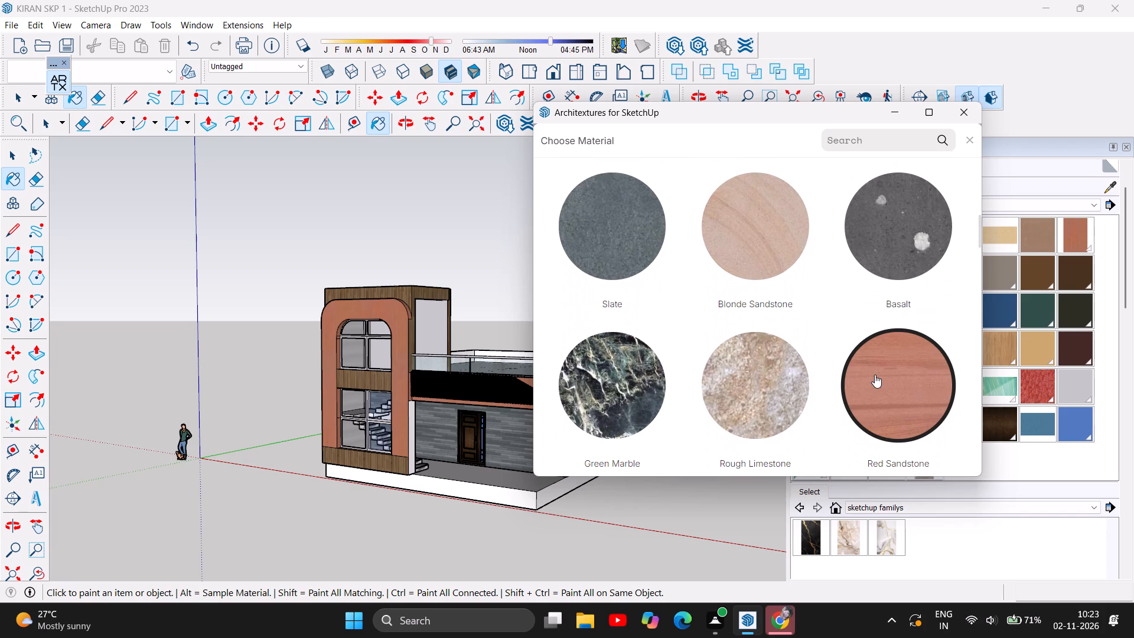
pyautogui.scroll(-2, 875, 375)
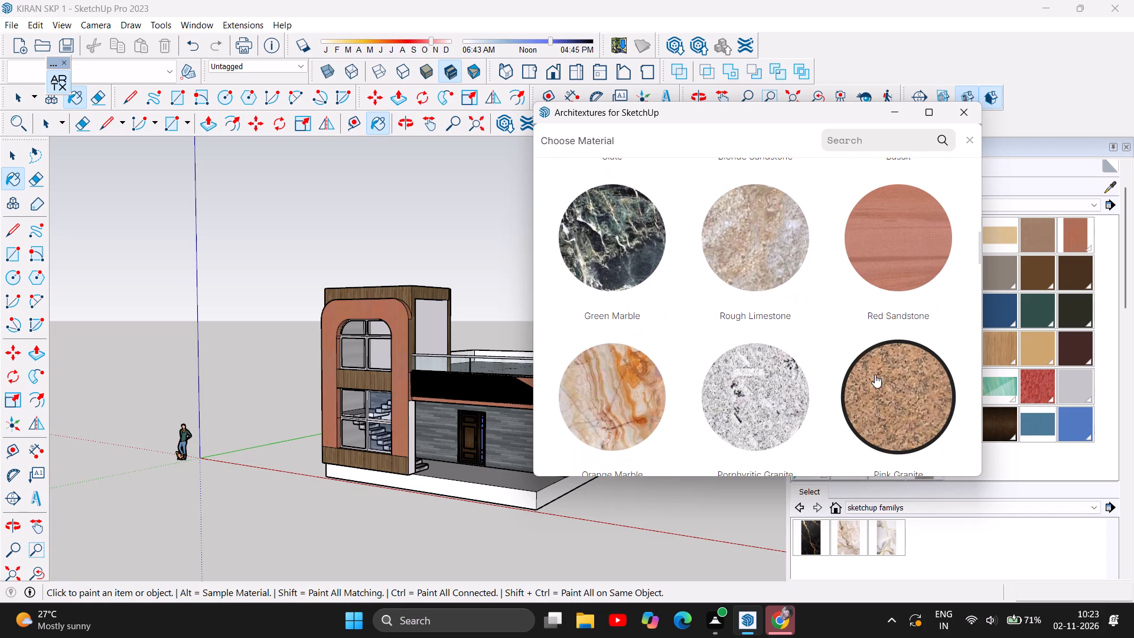
pyautogui.scroll(-1, 875, 375)
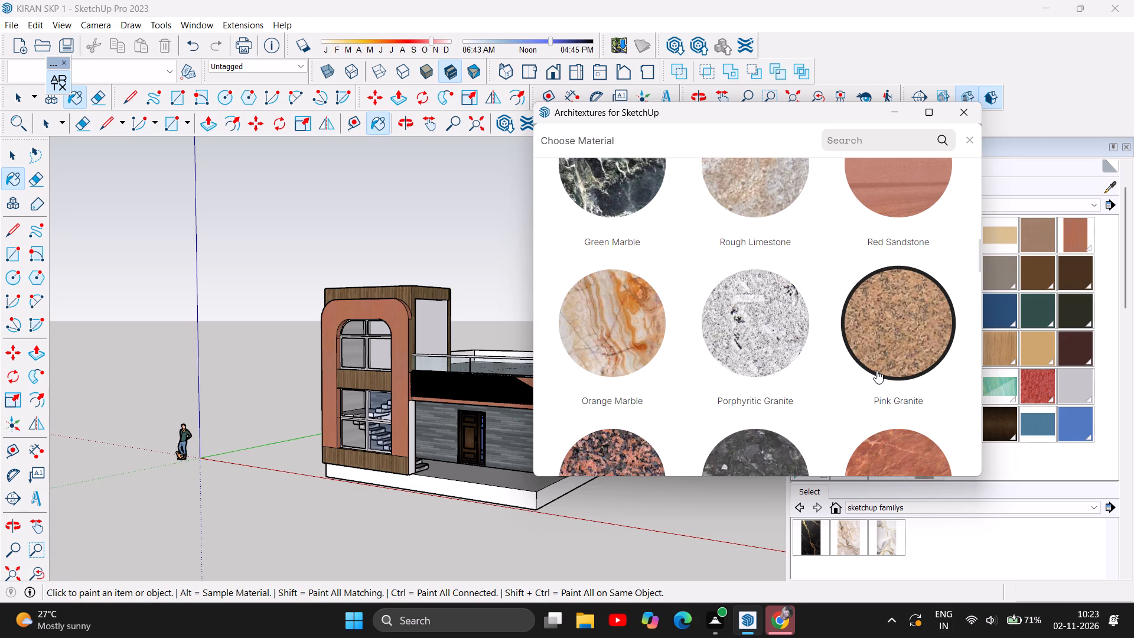
pyautogui.scroll(-1, 876, 370)
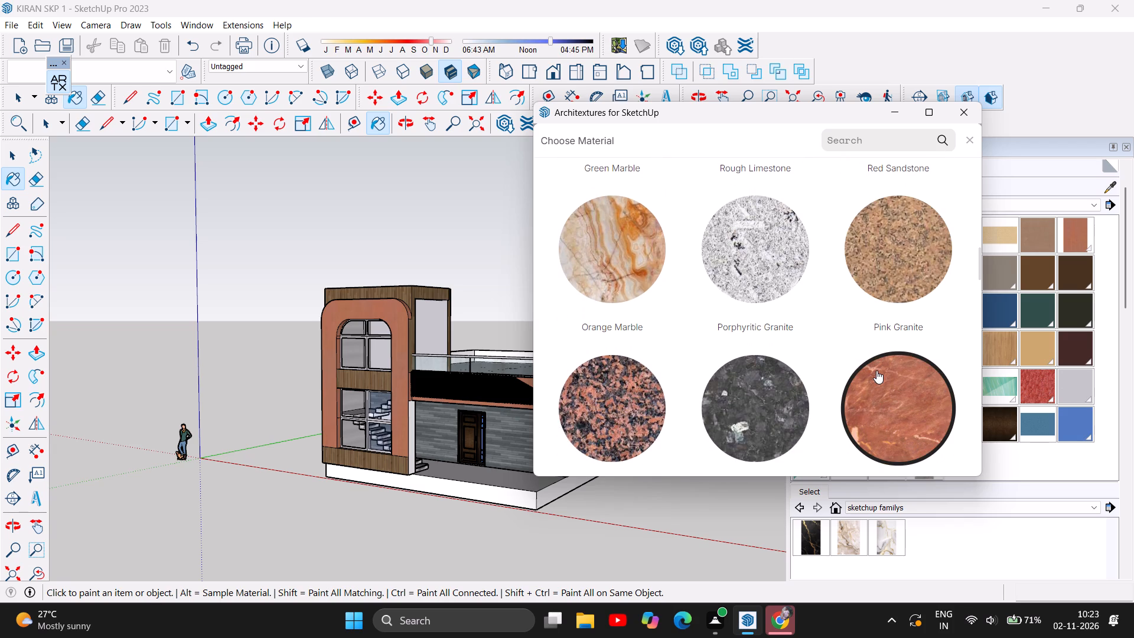
pyautogui.scroll(-3, 876, 370)
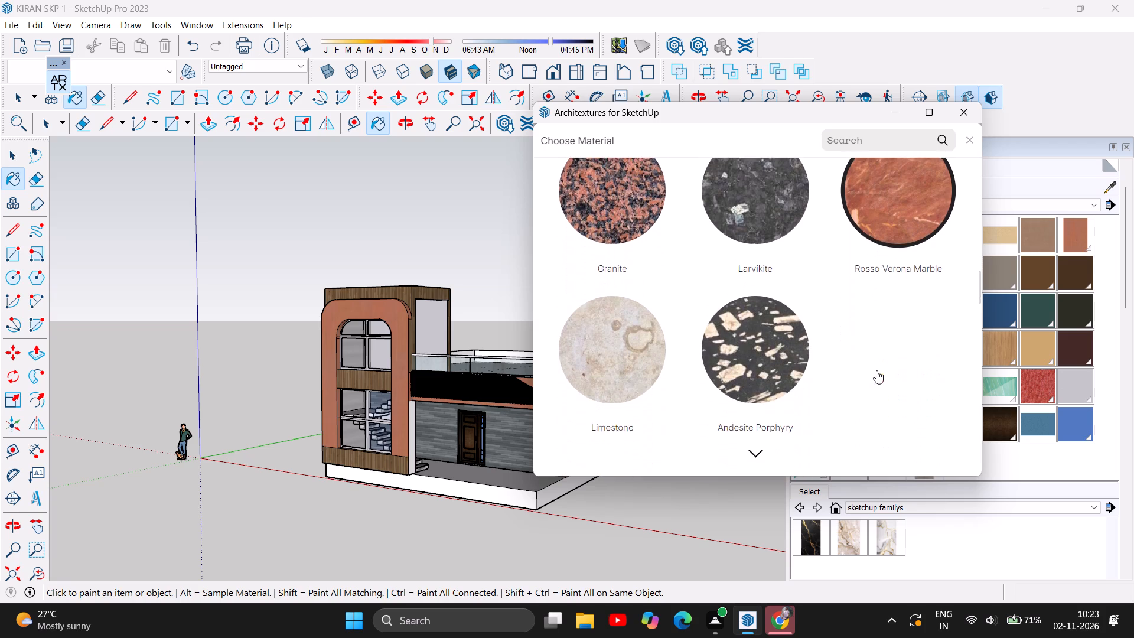
pyautogui.click(886, 237)
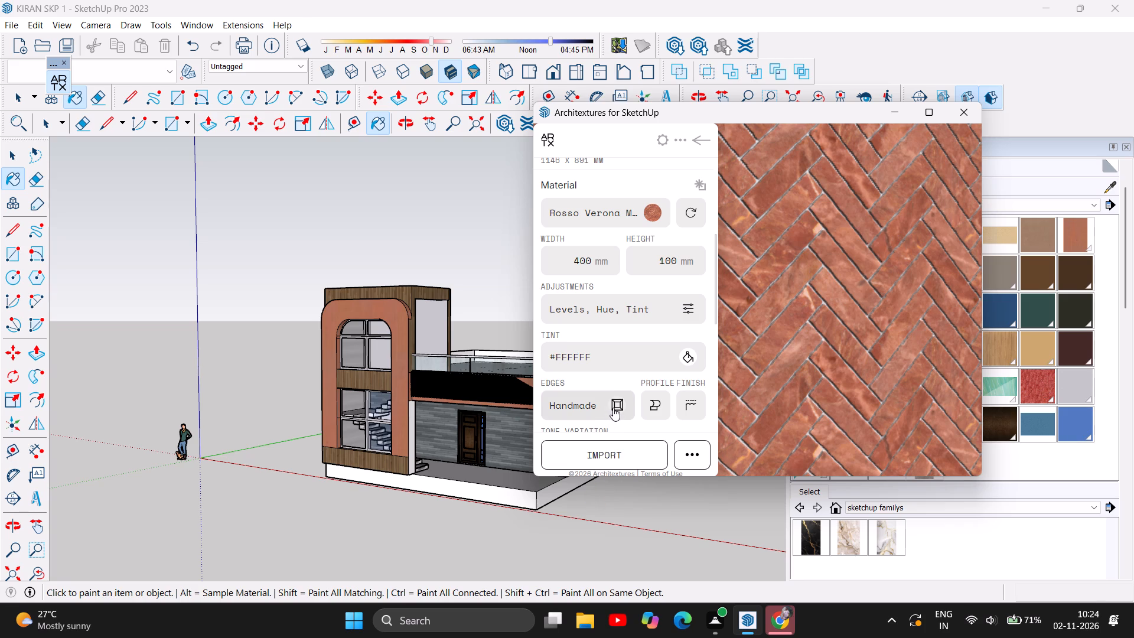
# Give the marble tiles a Pantile surface profile and rotate the profile so its ridges run along the tiles.
pyautogui.click(651, 403)
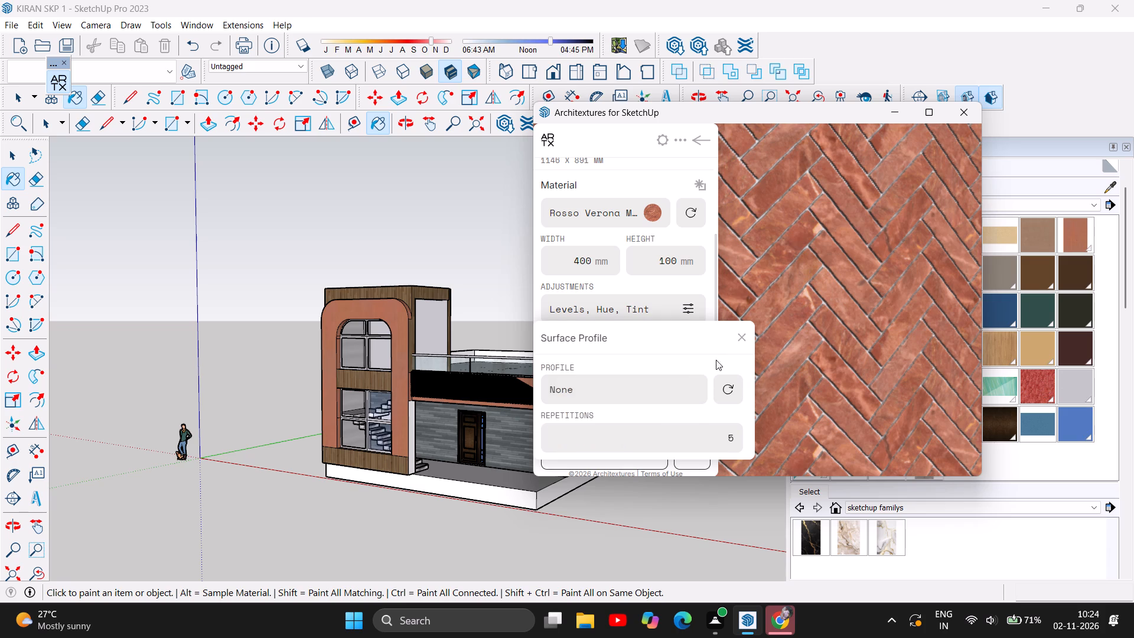
pyautogui.scroll(-1, 697, 406)
pyautogui.click(695, 390)
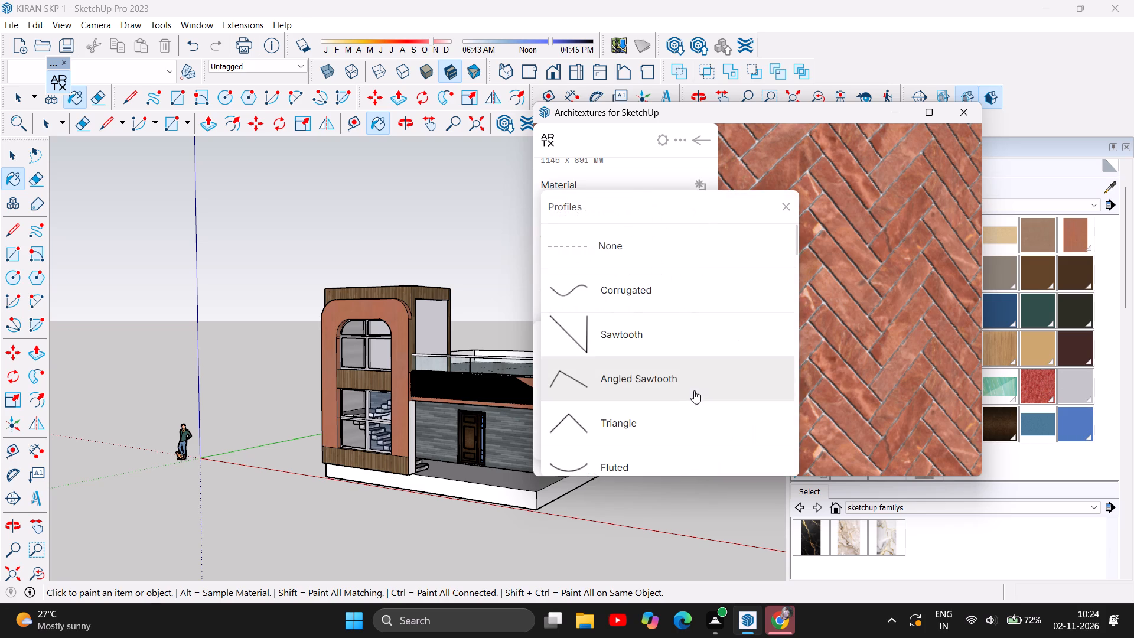
pyautogui.scroll(-2, 650, 438)
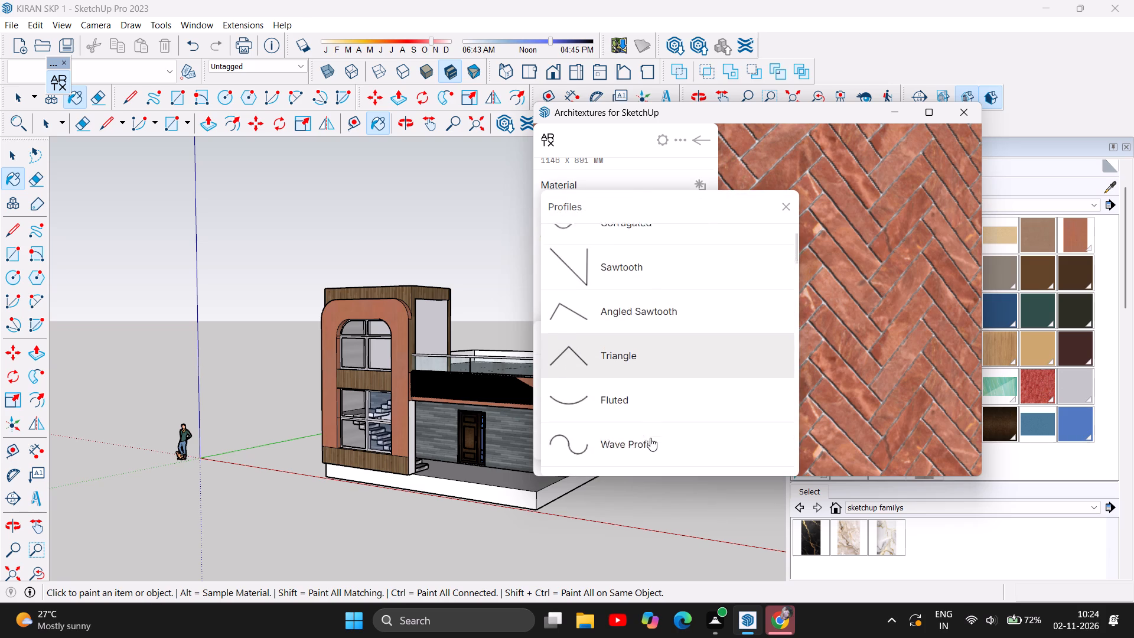
pyautogui.scroll(-2, 650, 438)
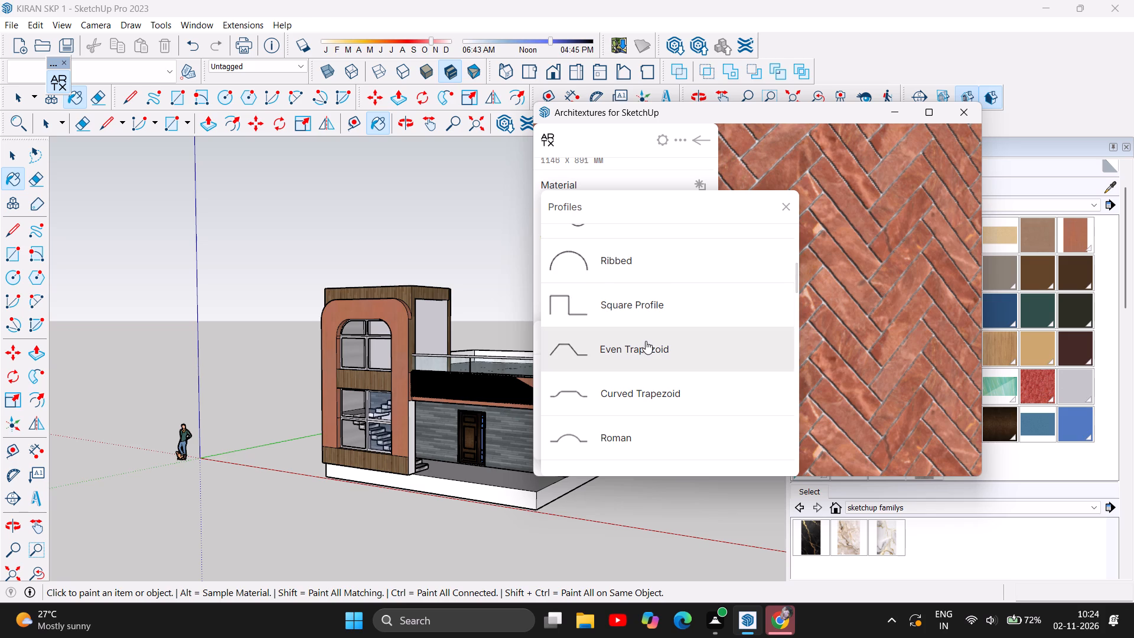
pyautogui.scroll(-5, 640, 403)
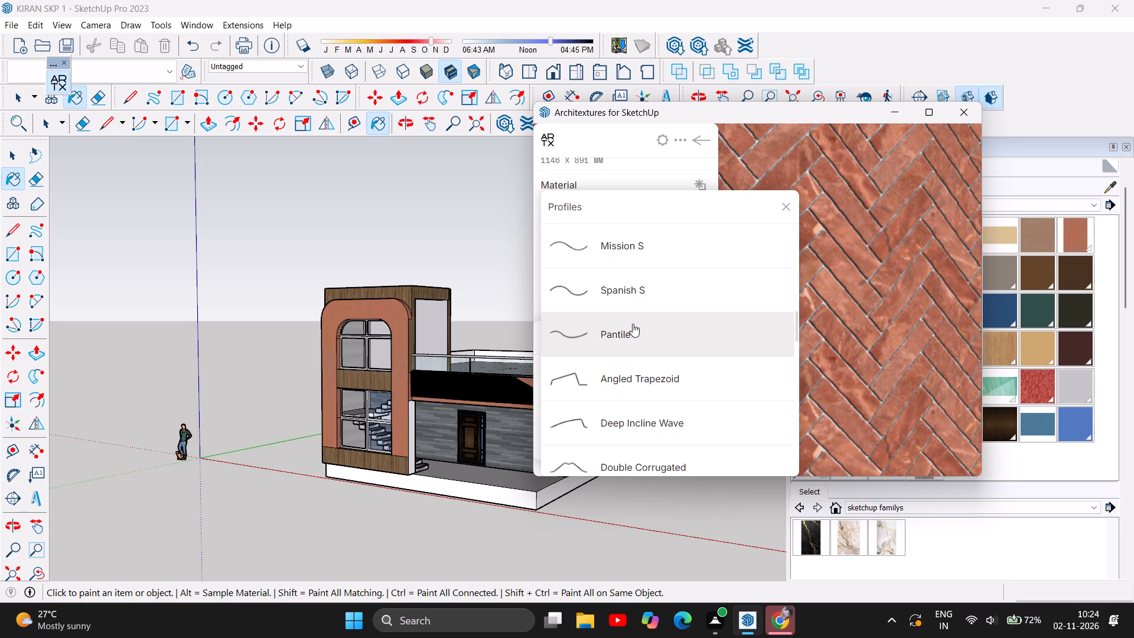
pyautogui.click(633, 324)
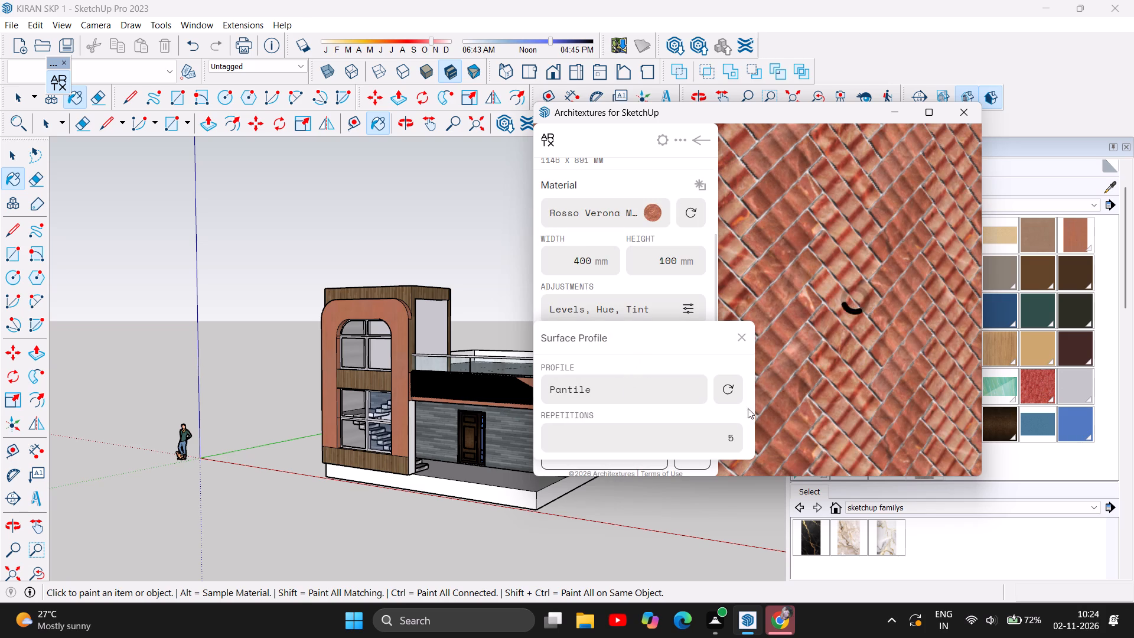
pyautogui.click(734, 396)
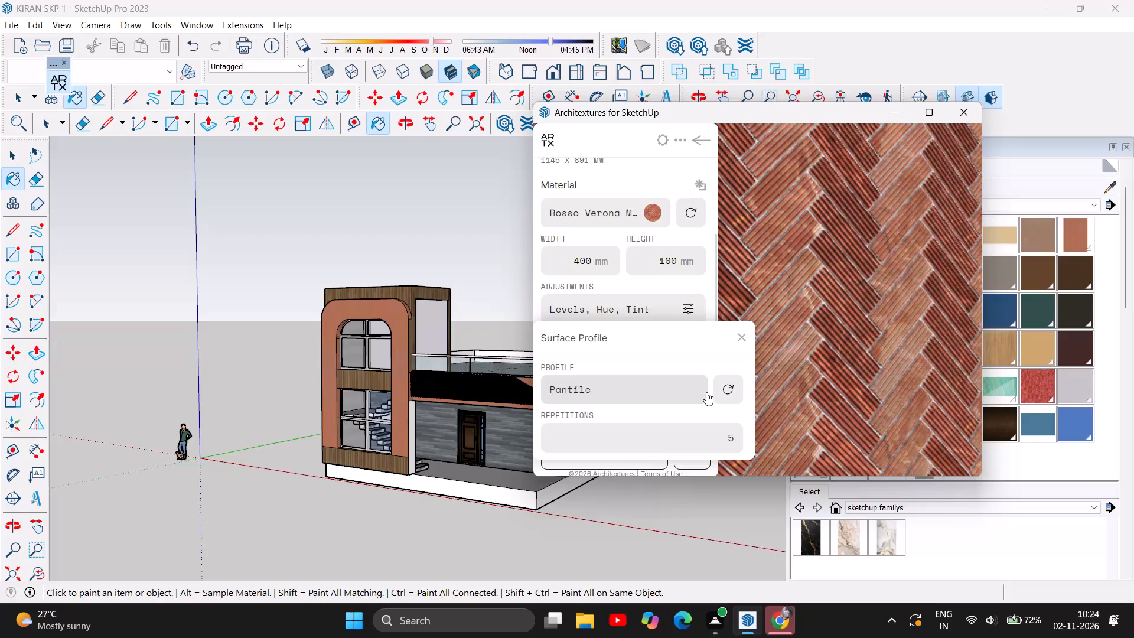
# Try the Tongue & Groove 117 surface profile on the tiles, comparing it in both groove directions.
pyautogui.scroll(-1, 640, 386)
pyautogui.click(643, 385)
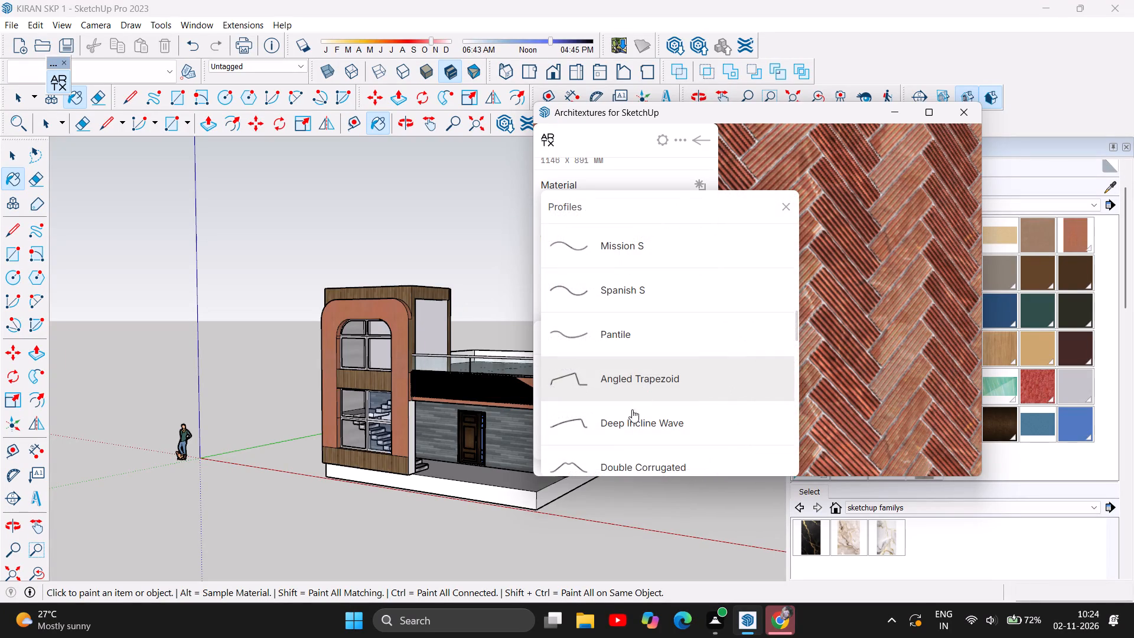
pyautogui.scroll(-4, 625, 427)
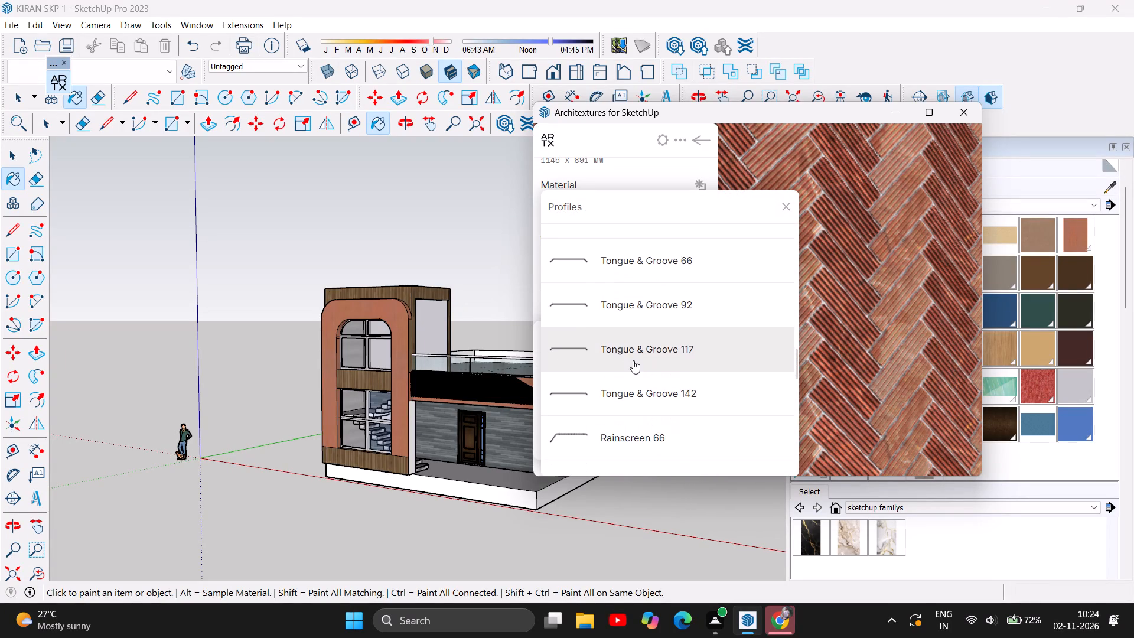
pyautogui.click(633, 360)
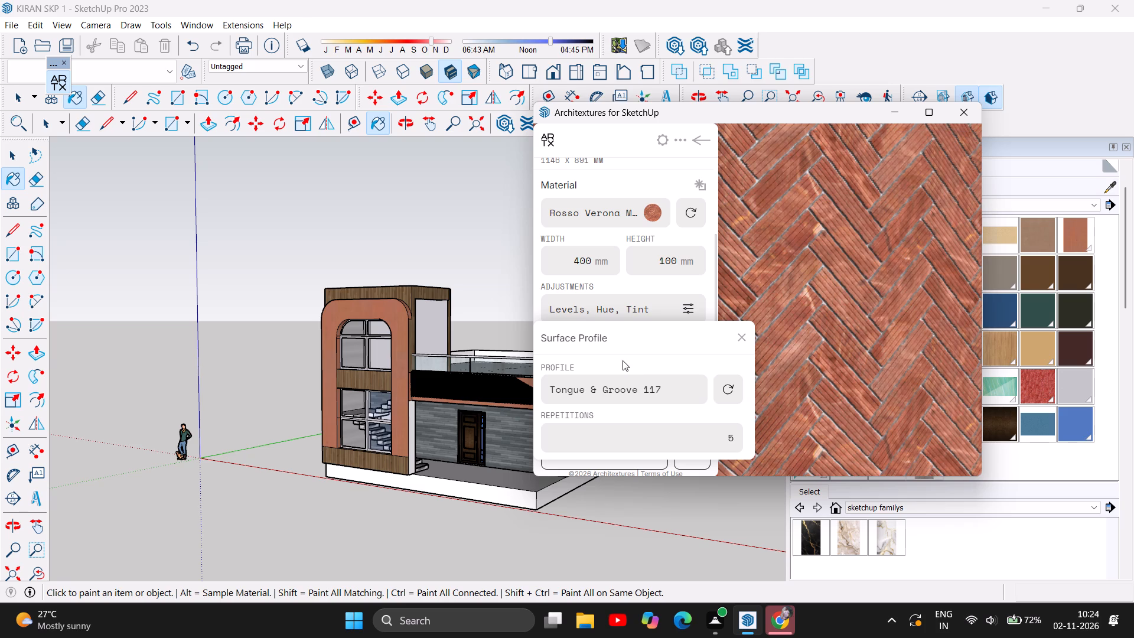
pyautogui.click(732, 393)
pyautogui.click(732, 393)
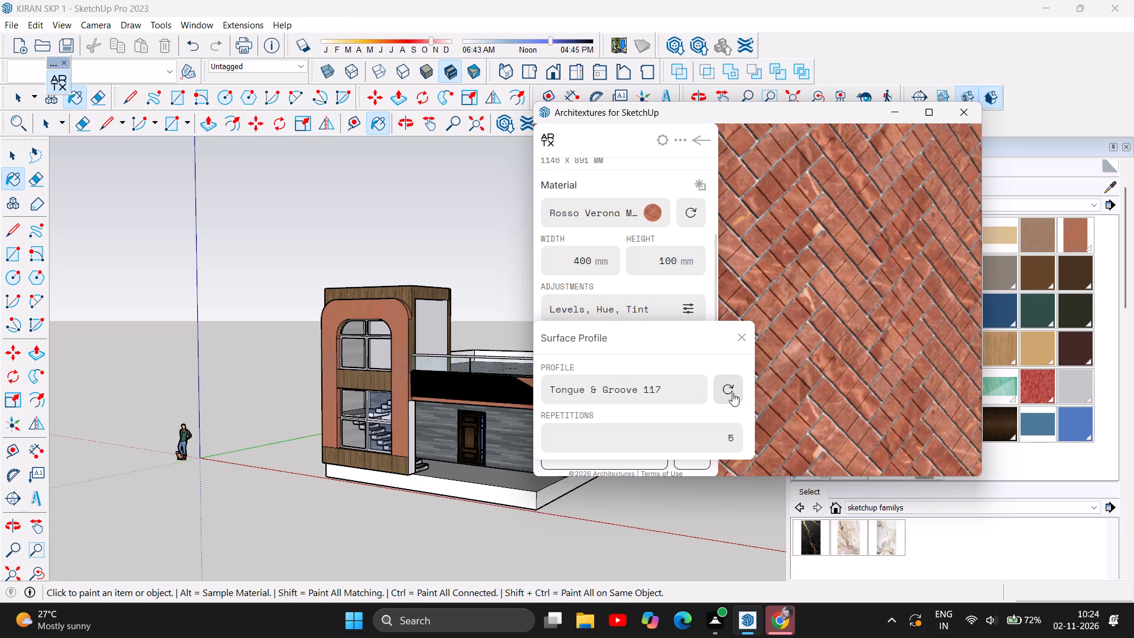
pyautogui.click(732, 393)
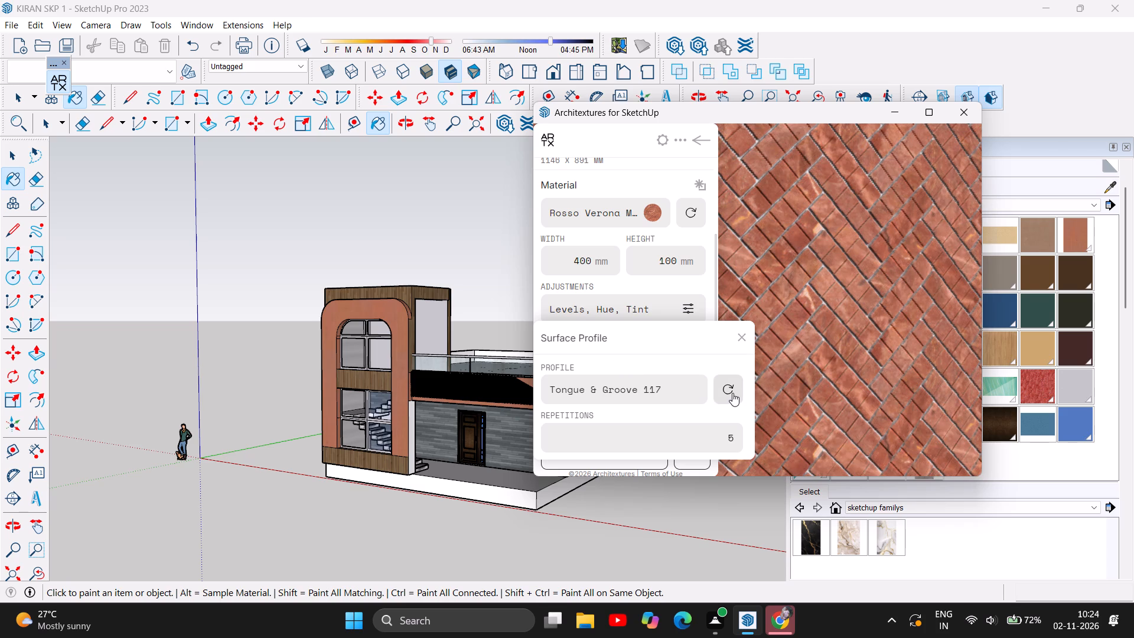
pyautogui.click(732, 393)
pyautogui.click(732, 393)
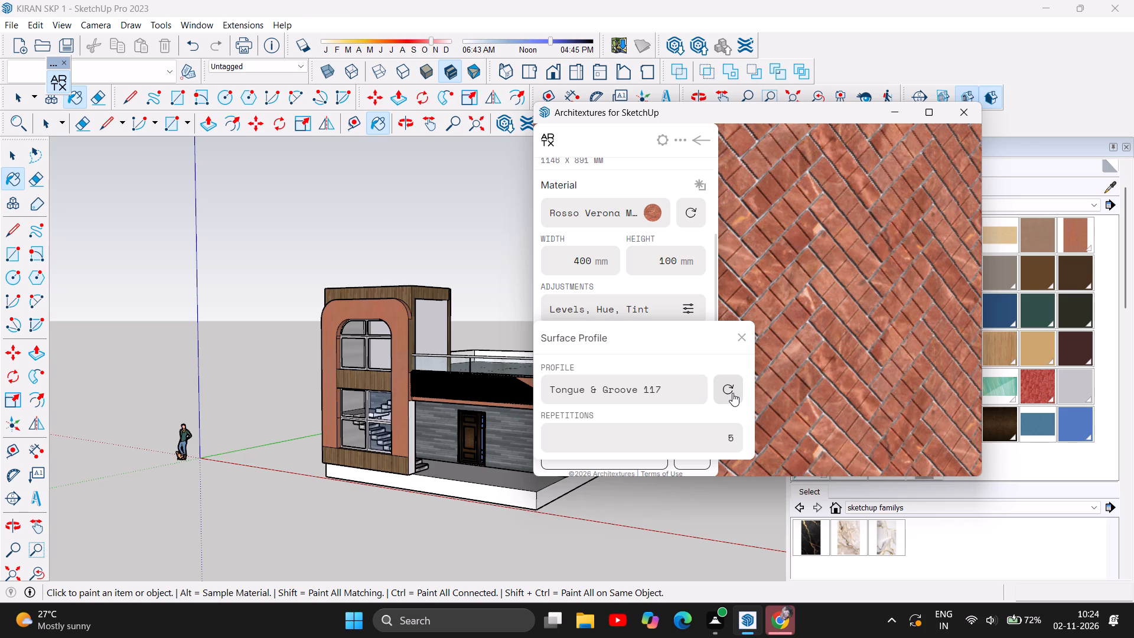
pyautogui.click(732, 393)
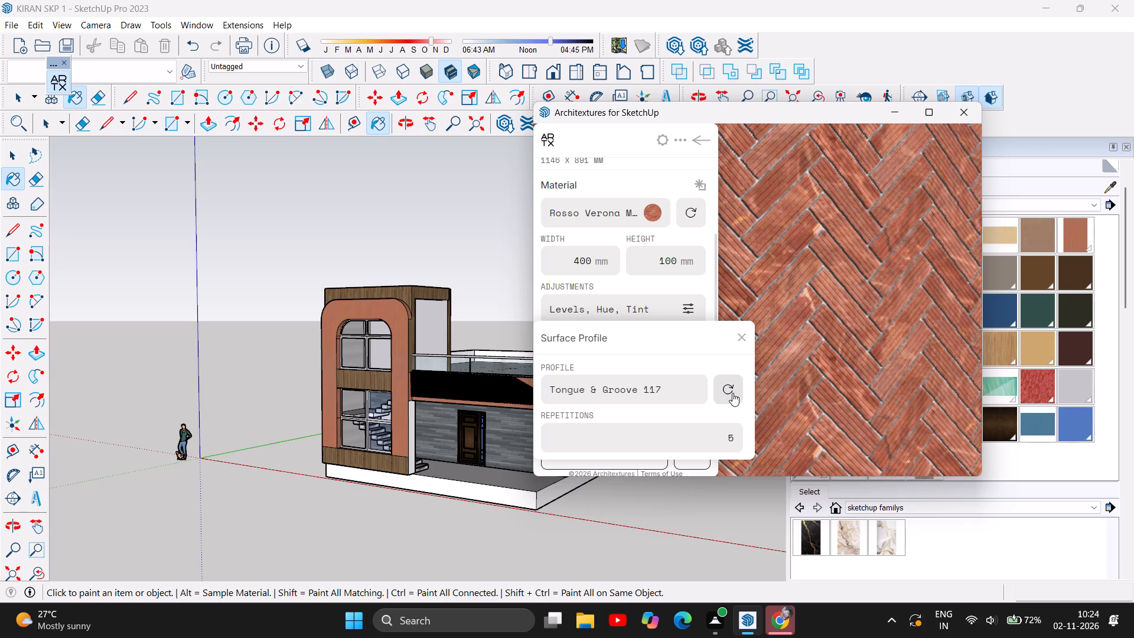
# Set the tiles' surface profile to Double Secretfix 142, compare both directions, and keep the grooves running along the tiles.
pyautogui.click(660, 382)
pyautogui.scroll(-1, 641, 447)
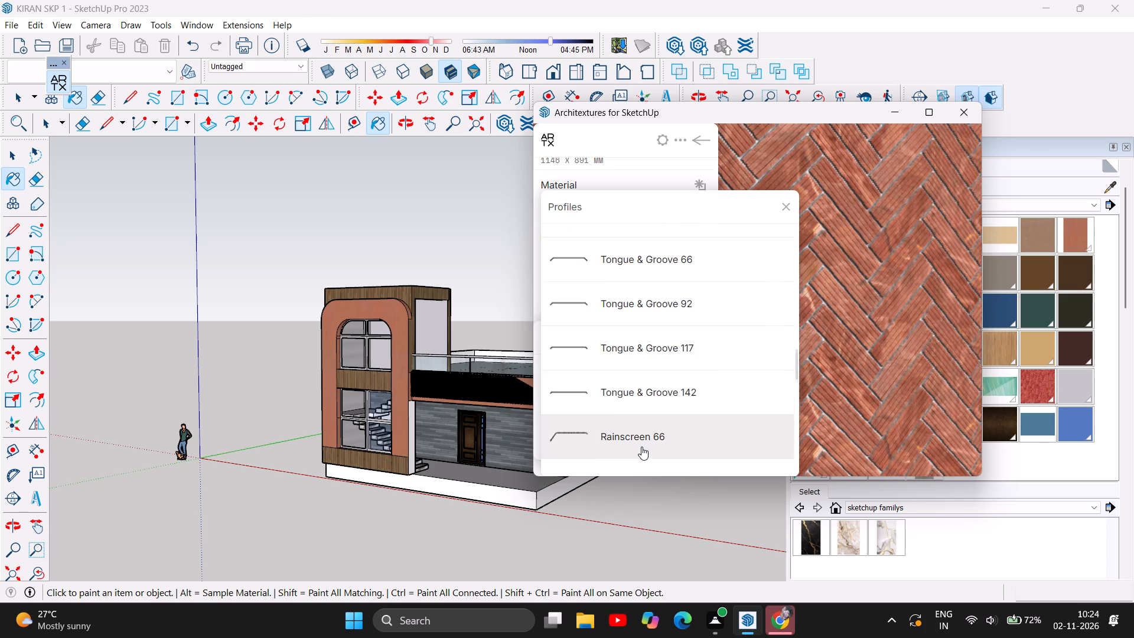
pyautogui.scroll(-8, 641, 447)
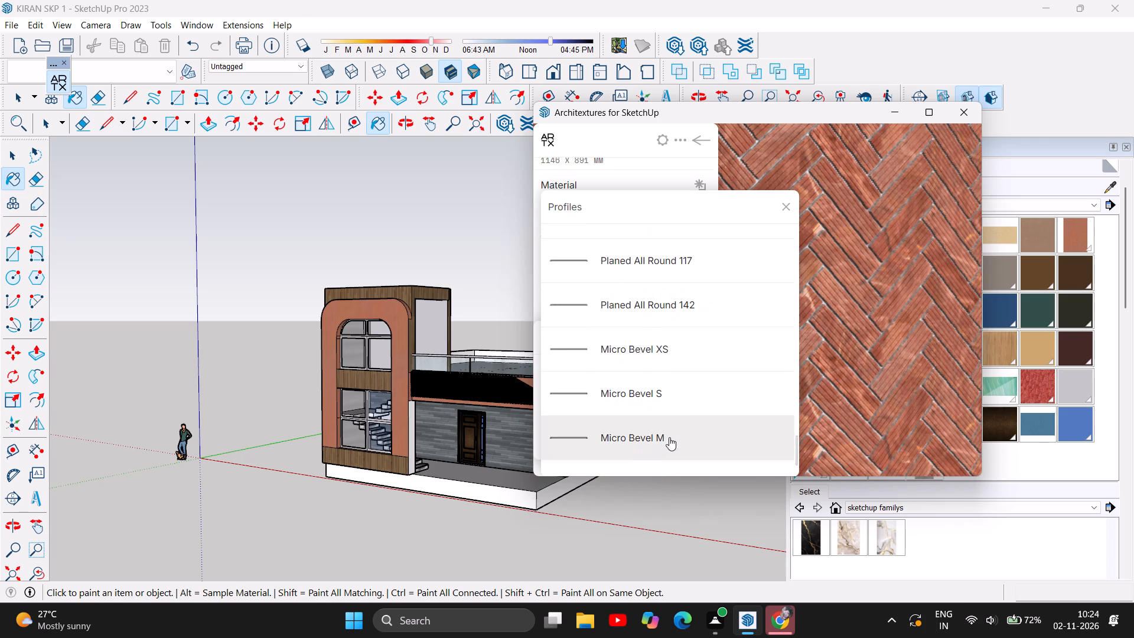
pyautogui.scroll(3, 696, 417)
pyautogui.click(652, 354)
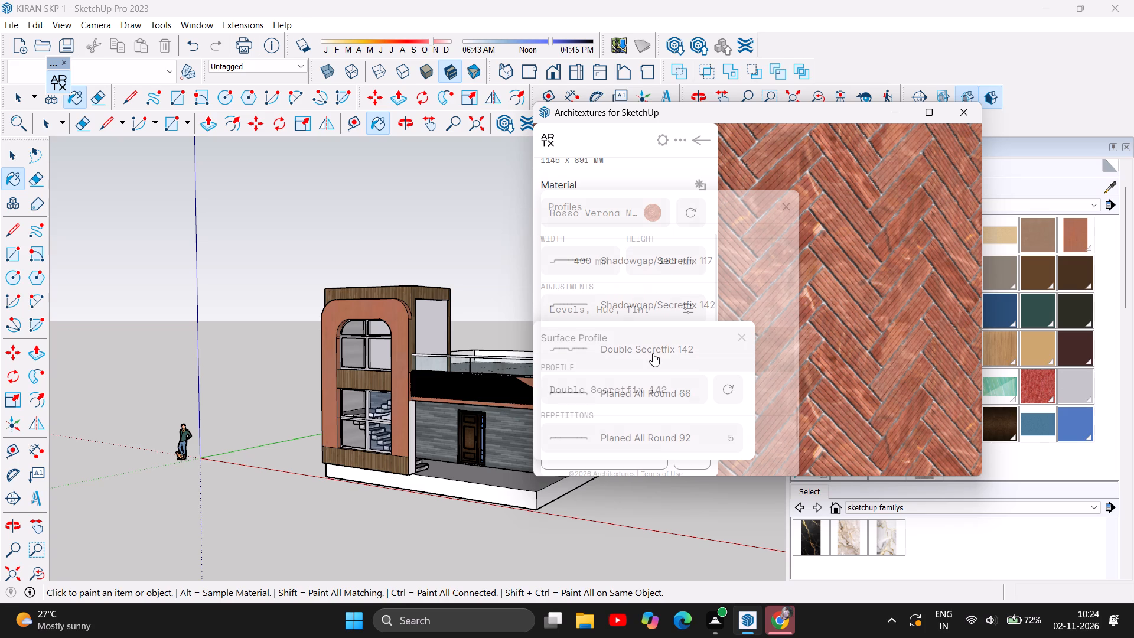
pyautogui.click(728, 384)
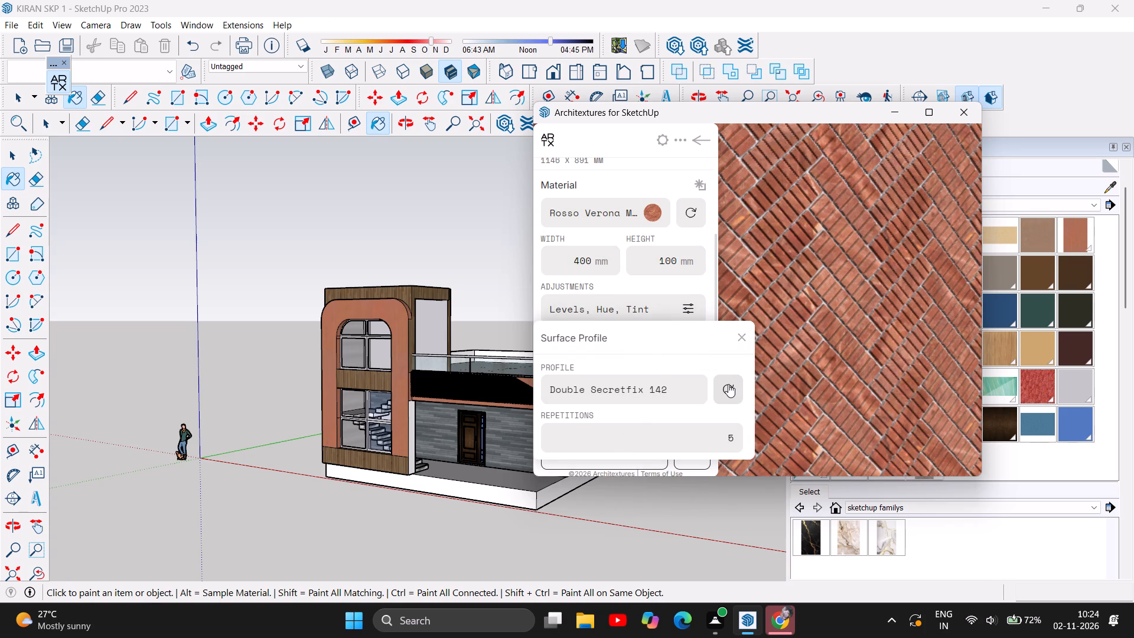
pyautogui.click(728, 384)
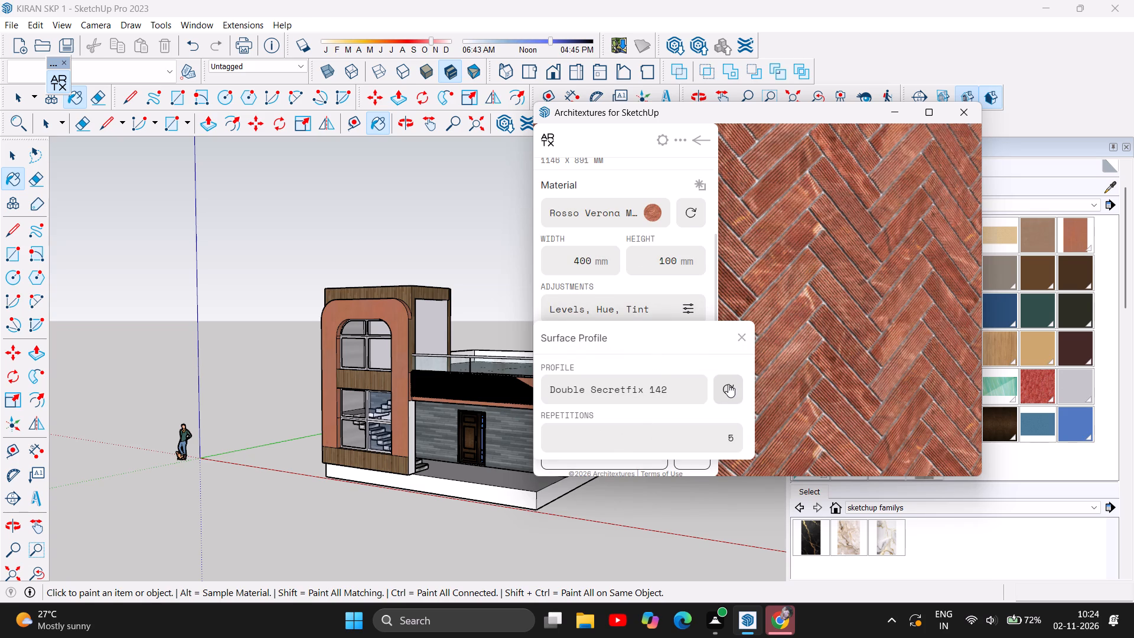
pyautogui.click(741, 343)
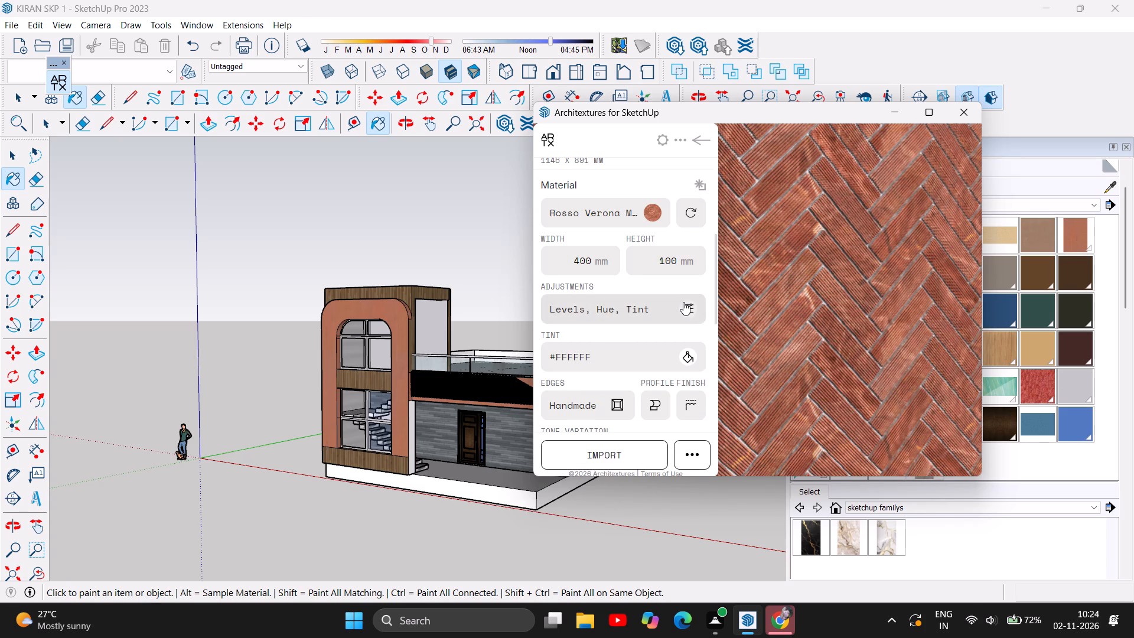
# Try different contrast levels for the marble material and leave the contrast slightly below its default.
pyautogui.click(683, 302)
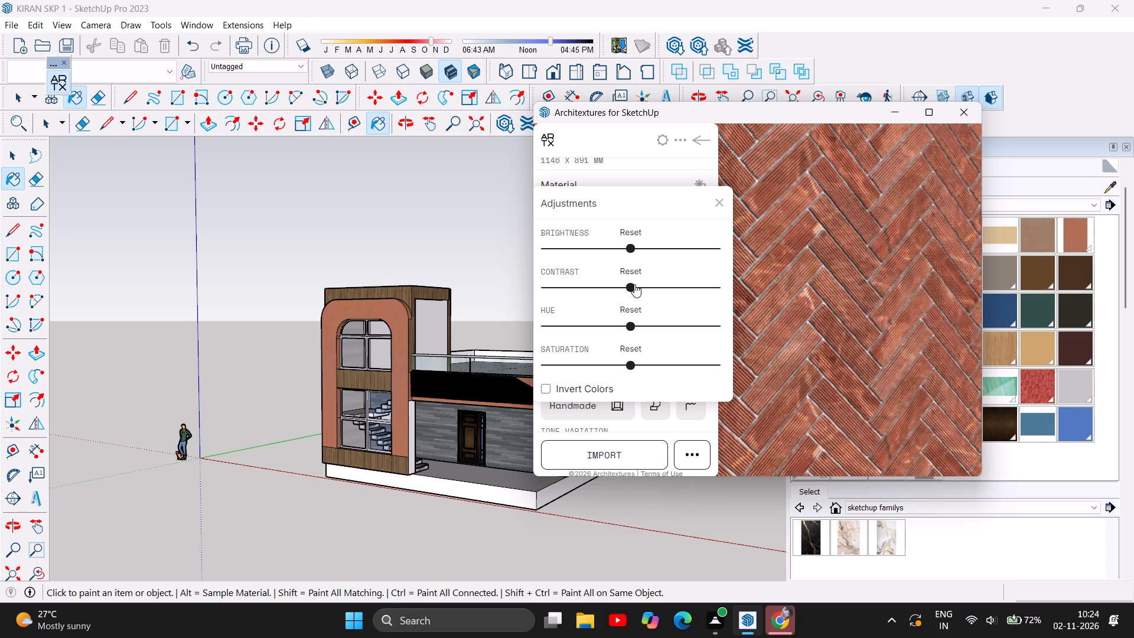
pyautogui.moveTo(634, 284); pyautogui.dragTo(617, 286)
pyautogui.moveTo(617, 286); pyautogui.dragTo(582, 291)
pyautogui.moveTo(582, 291); pyautogui.dragTo(579, 291)
pyautogui.moveTo(579, 291); pyautogui.dragTo(559, 289)
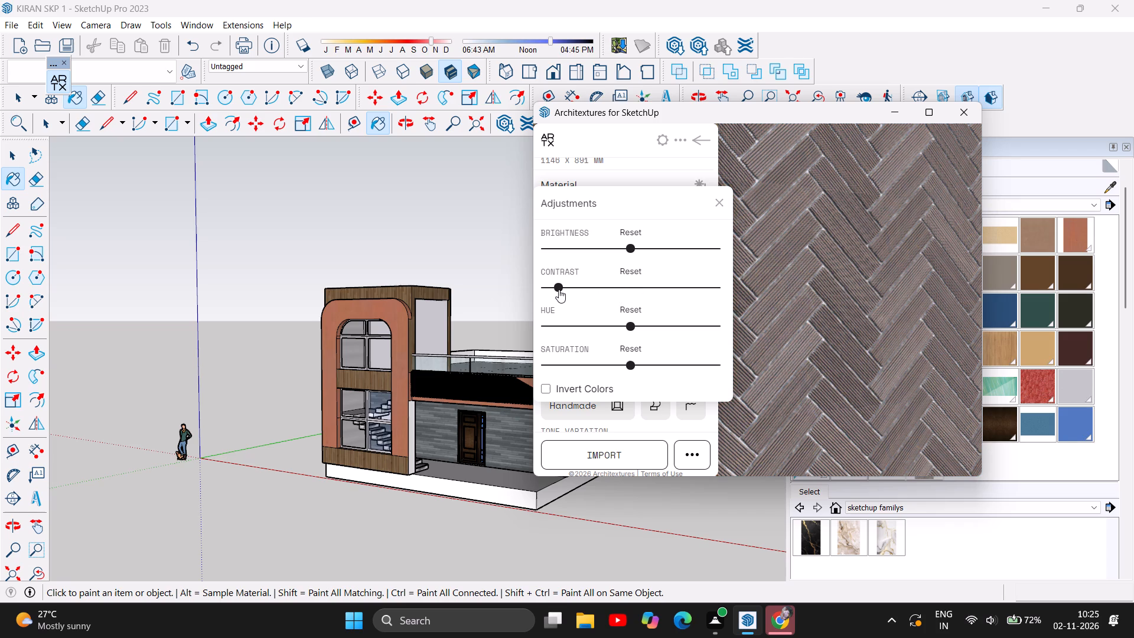
pyautogui.moveTo(559, 289); pyautogui.dragTo(578, 285)
pyautogui.moveTo(578, 285); pyautogui.dragTo(587, 282)
pyautogui.moveTo(587, 282); pyautogui.dragTo(605, 279)
pyautogui.moveTo(605, 279); pyautogui.dragTo(622, 276)
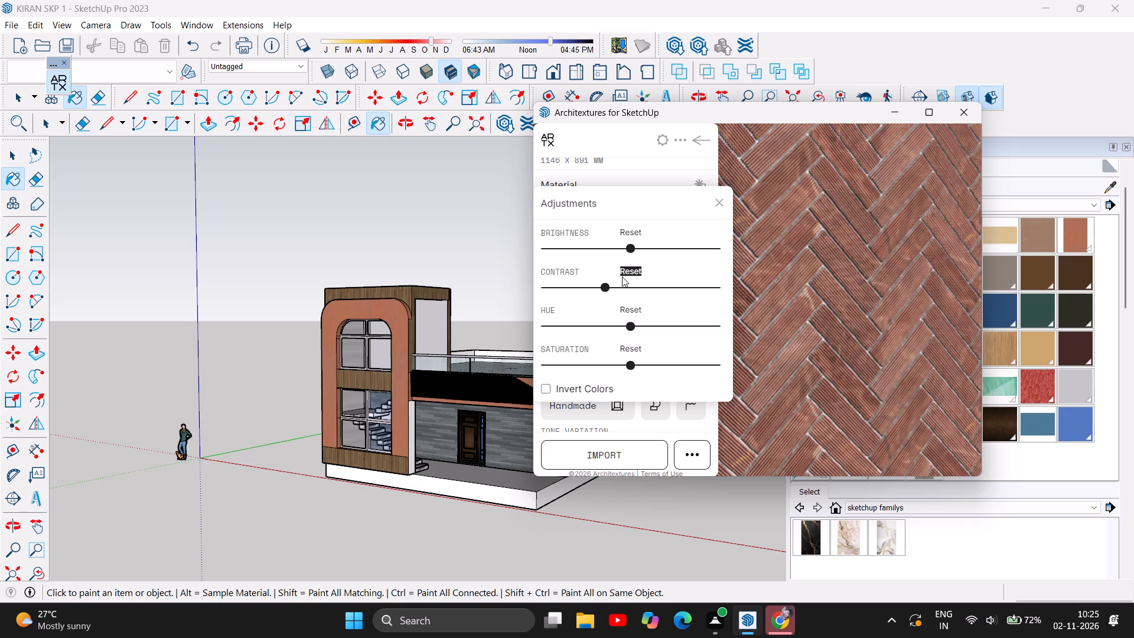
# Raise the marble material's contrast well above its default level.
pyautogui.moveTo(622, 276); pyautogui.dragTo(634, 278)
pyautogui.moveTo(605, 285); pyautogui.dragTo(627, 288)
pyautogui.moveTo(645, 291); pyautogui.dragTo(679, 287)
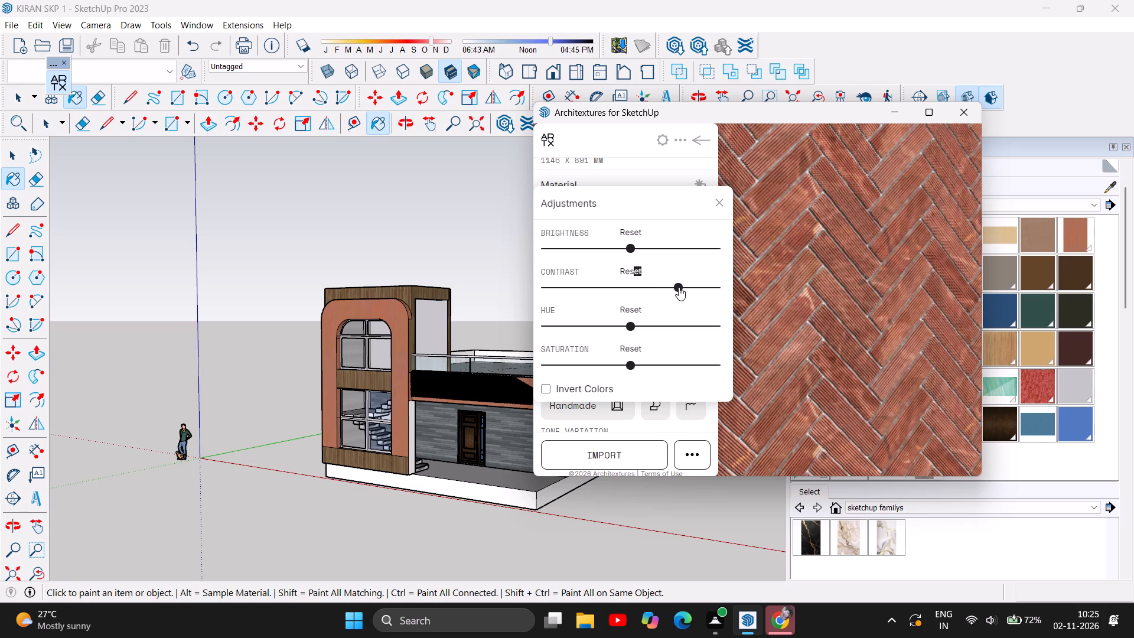
pyautogui.moveTo(679, 287); pyautogui.dragTo(683, 287)
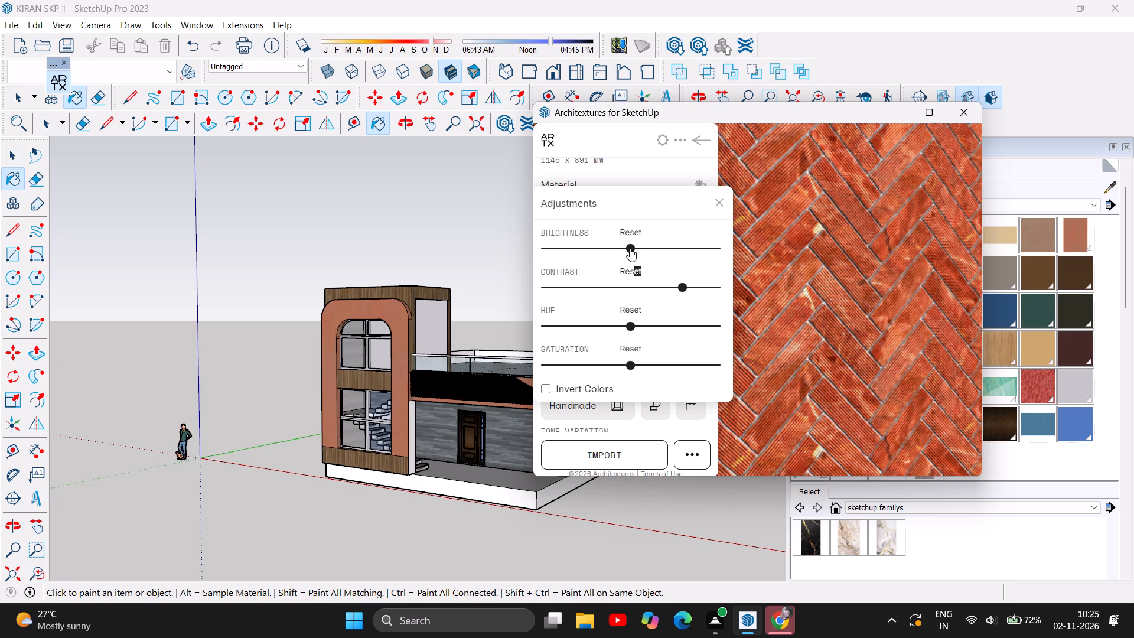
# Try brighter and darker levels for the marble material and leave its brightness slightly below the default.
pyautogui.moveTo(630, 248); pyautogui.dragTo(646, 245)
pyautogui.moveTo(646, 245); pyautogui.dragTo(675, 245)
pyautogui.moveTo(675, 245); pyautogui.dragTo(604, 252)
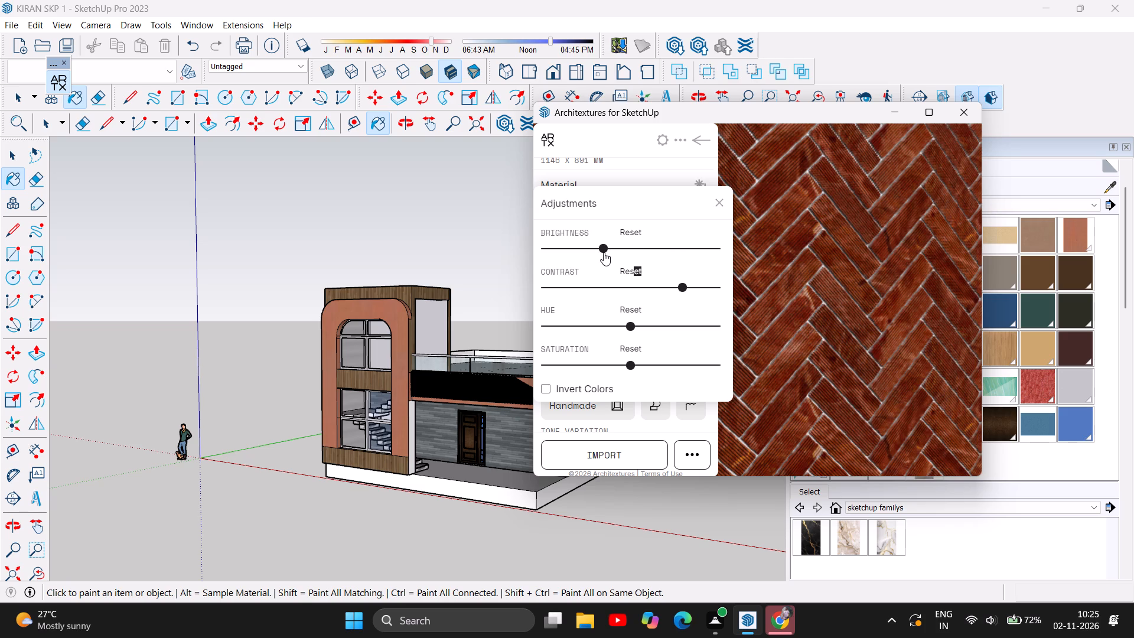
pyautogui.moveTo(604, 252); pyautogui.dragTo(620, 247)
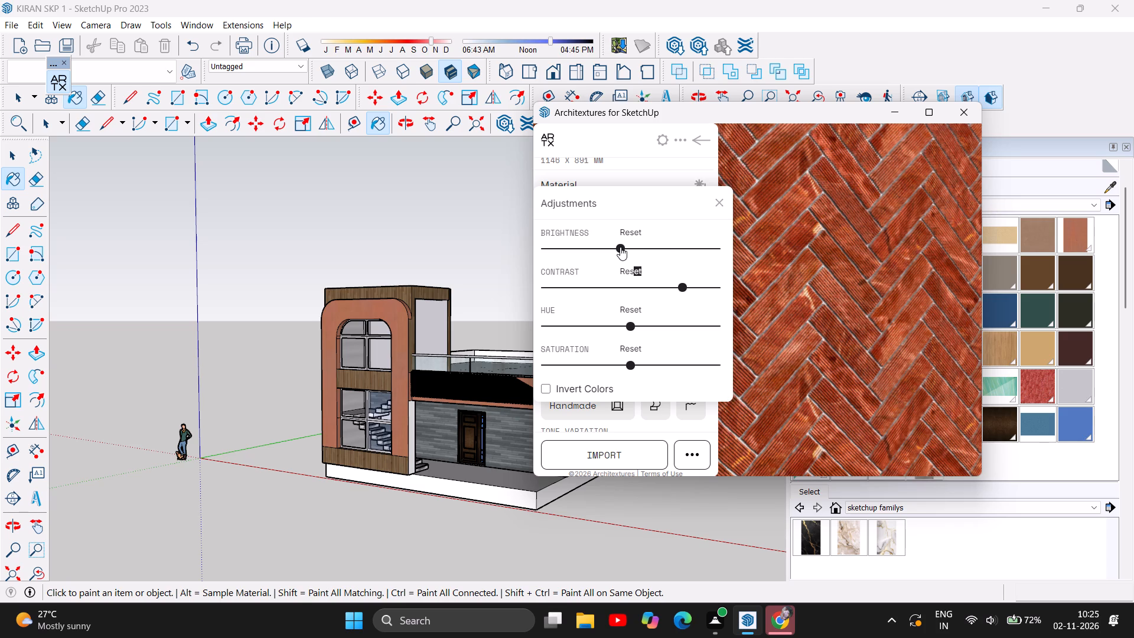
pyautogui.moveTo(620, 247); pyautogui.dragTo(625, 245)
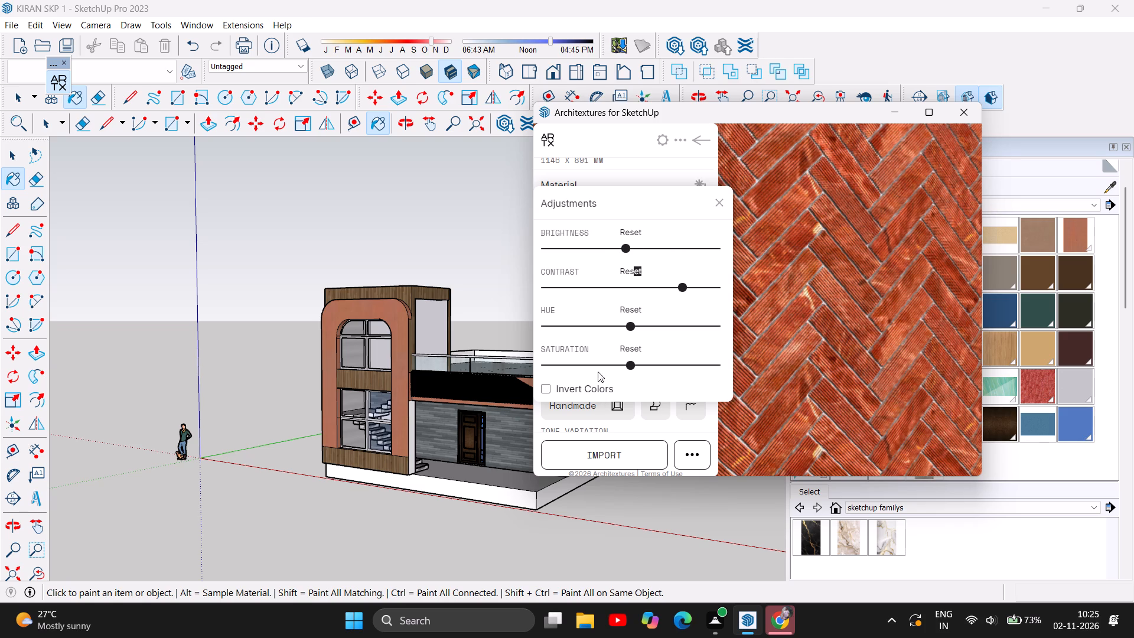
# Raise the marble material's saturation slightly above its default, leave its colours uninverted, and finish the adjustments.
pyautogui.moveTo(630, 363); pyautogui.dragTo(640, 359)
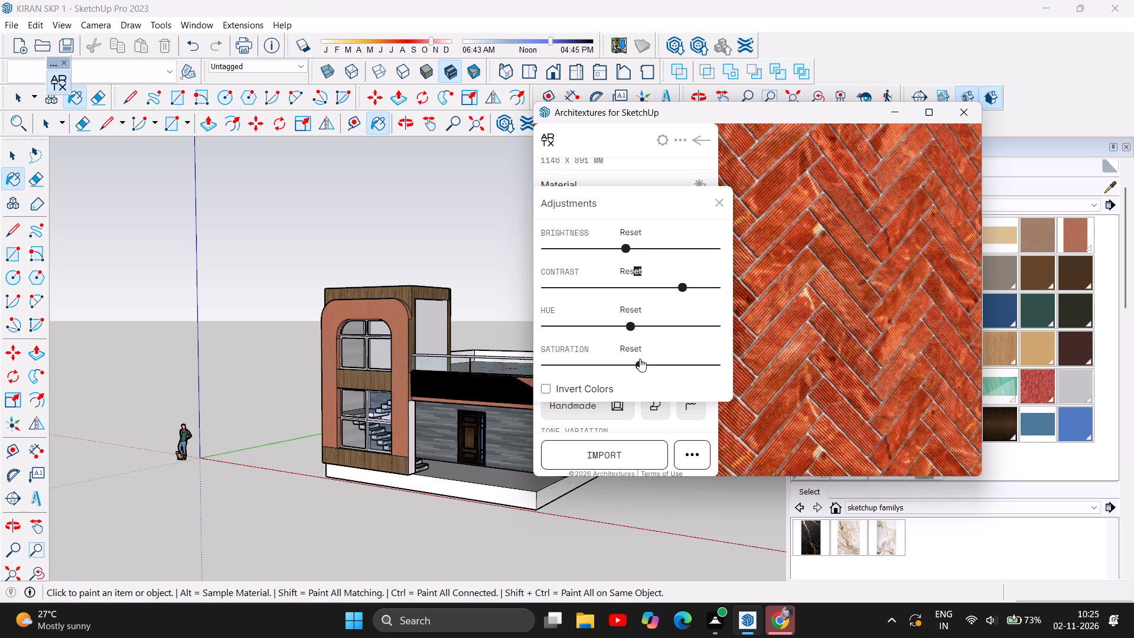
pyautogui.click(543, 388)
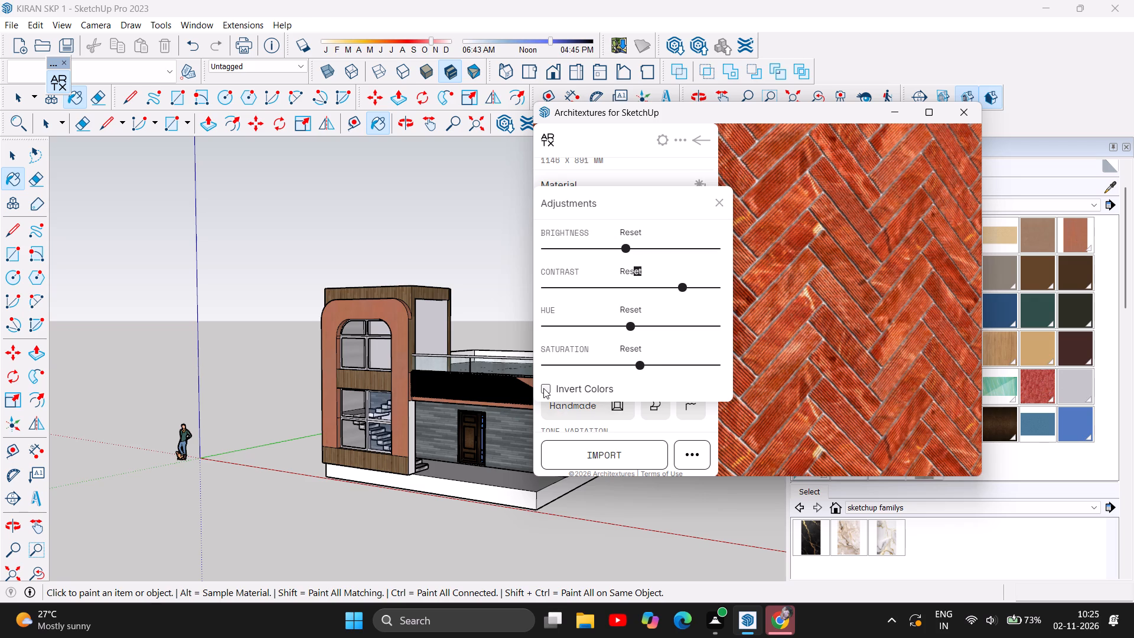
pyautogui.click(543, 389)
pyautogui.click(724, 205)
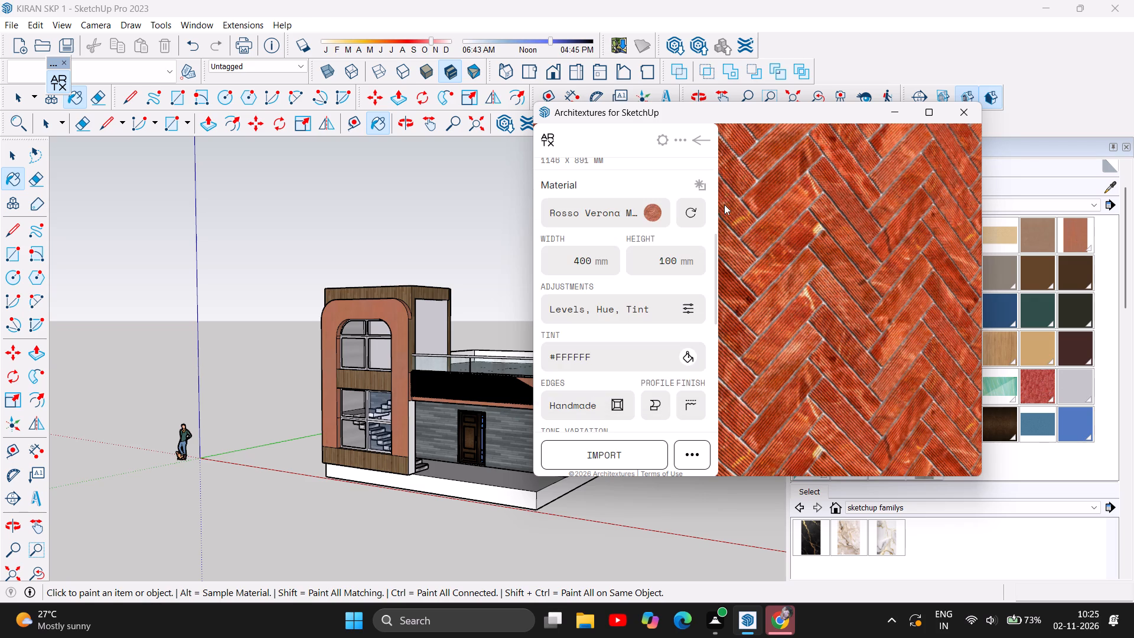
# Import the adjusted Rosso Verona herringbone into the model as a new texture, licensed for personal or educational use.
pyautogui.click(699, 183)
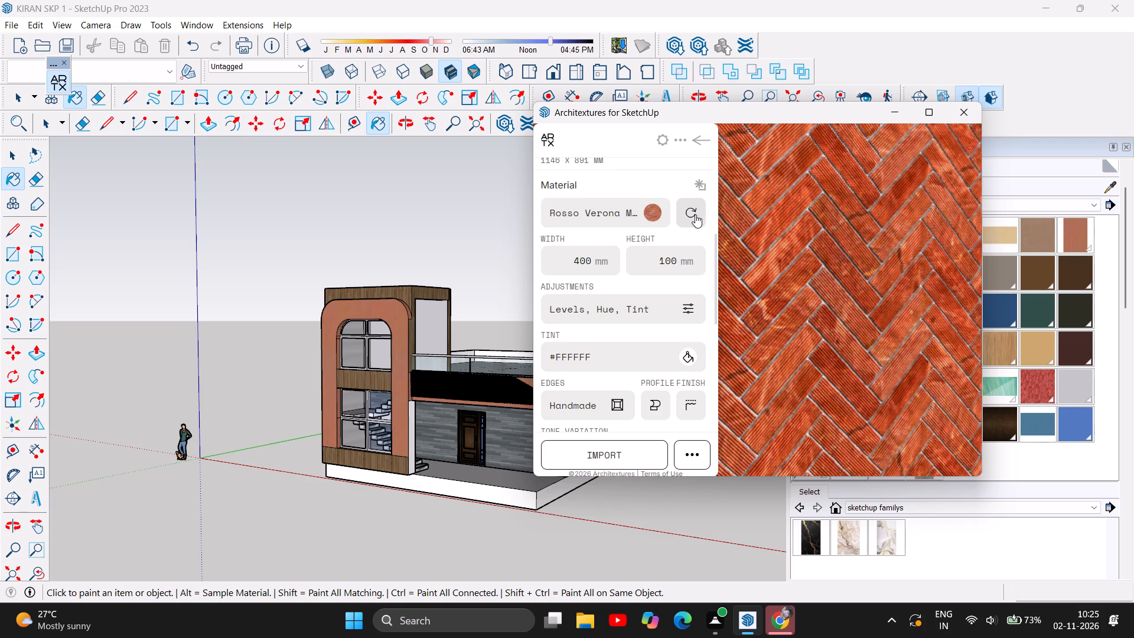
pyautogui.click(693, 450)
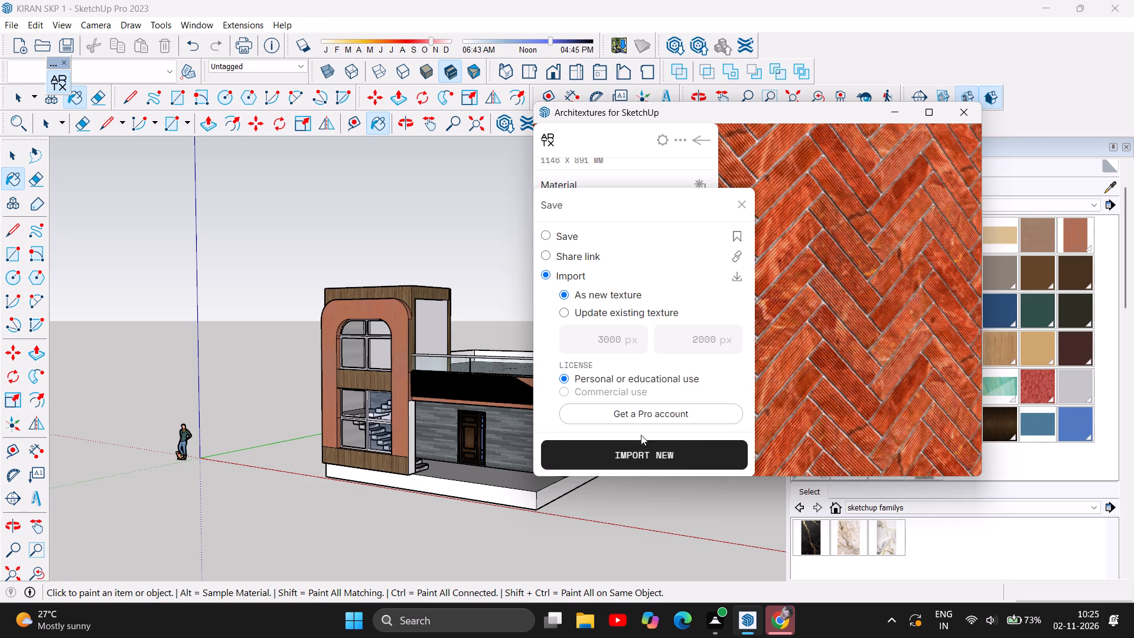
pyautogui.click(643, 453)
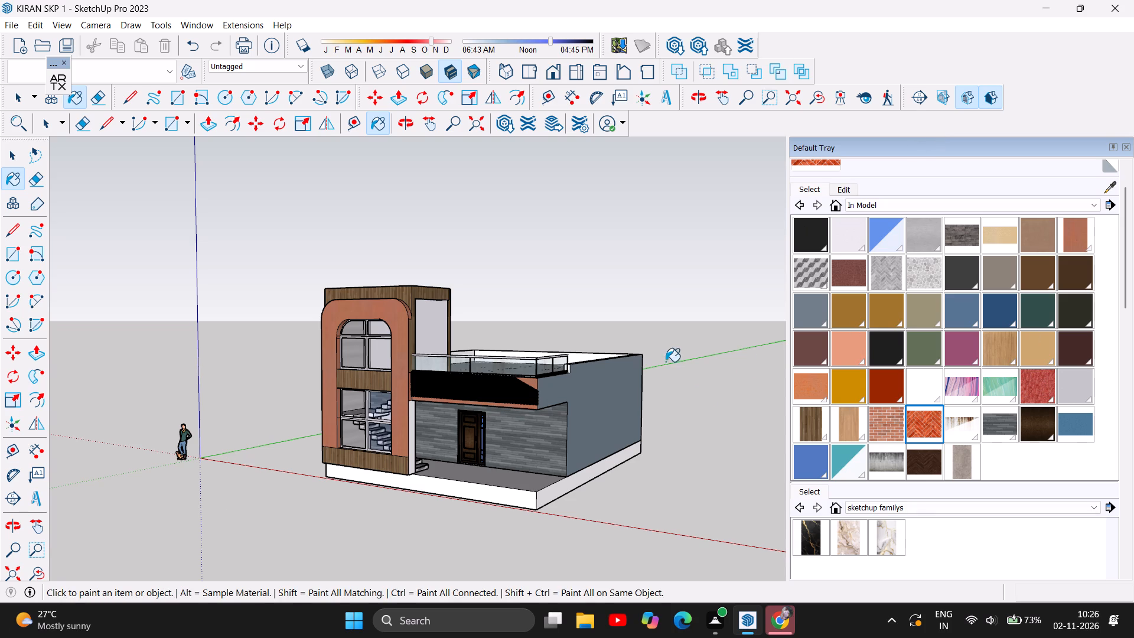
# Examine the house exterior from the front, side and above, including the arched tower, balcony, roof terrace and entrance wall.
pyautogui.click(15, 150)
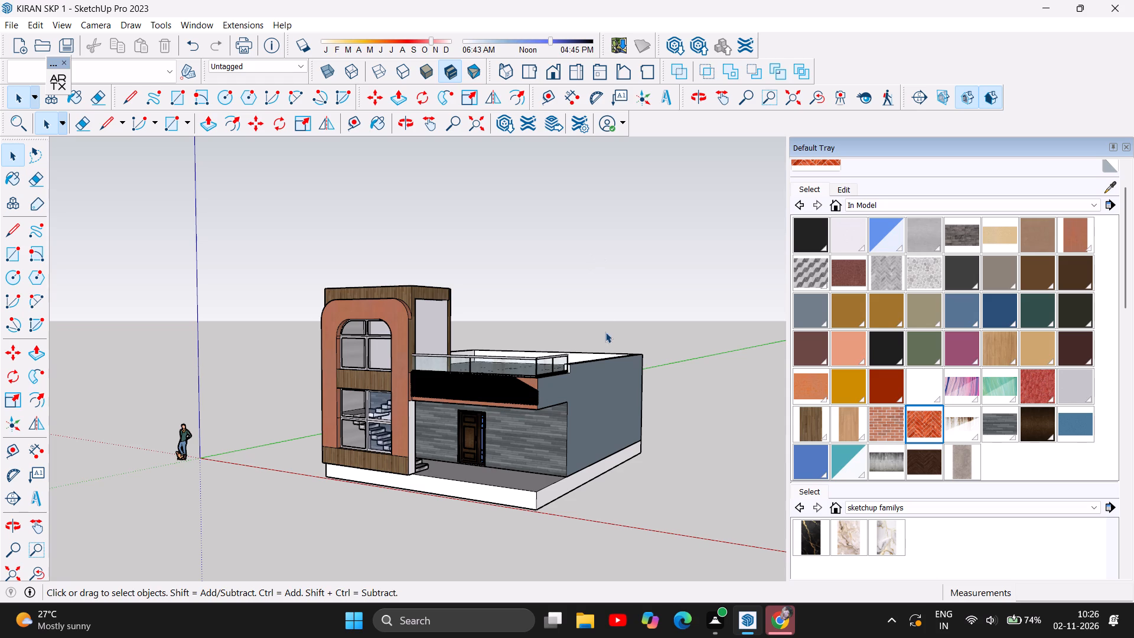
pyautogui.scroll(-2, 582, 476)
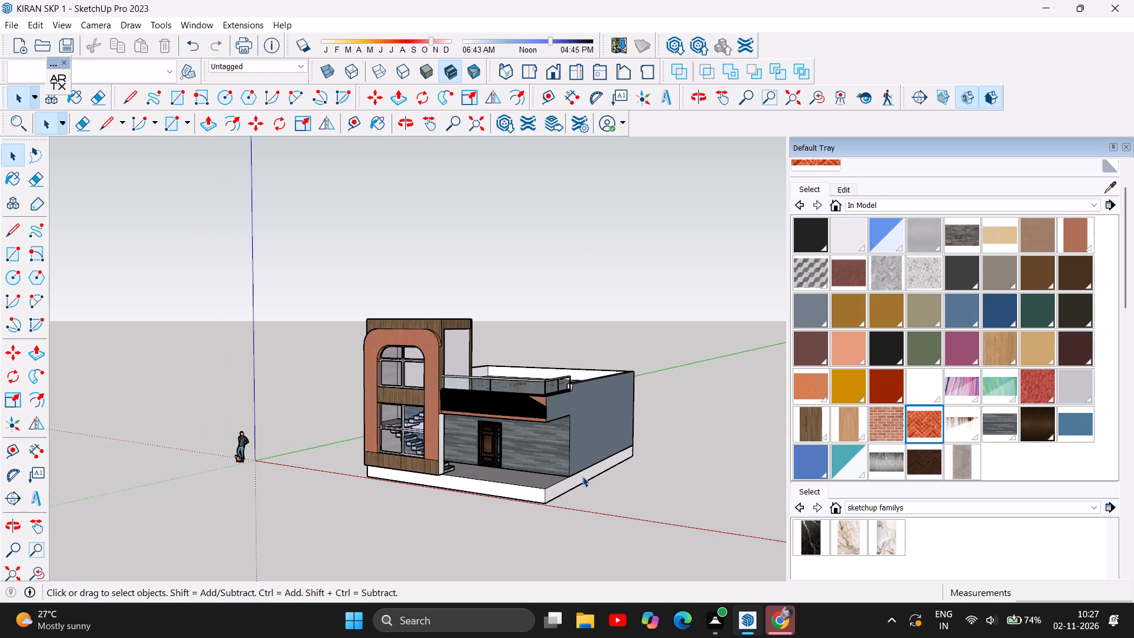
pyautogui.scroll(2, 567, 494)
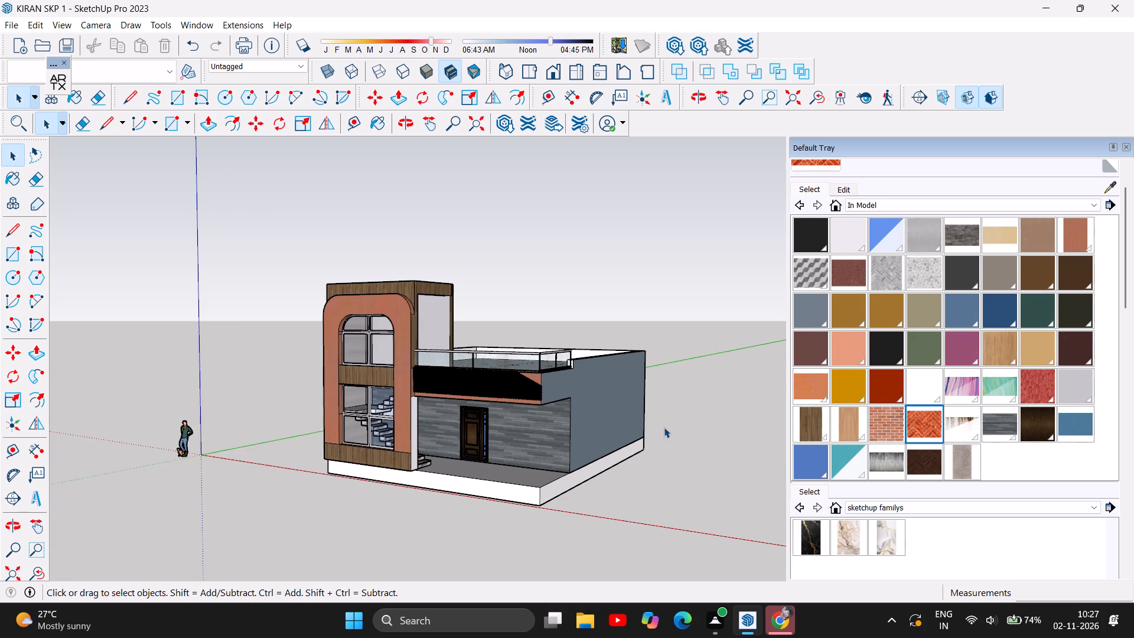
pyautogui.scroll(4, 664, 427)
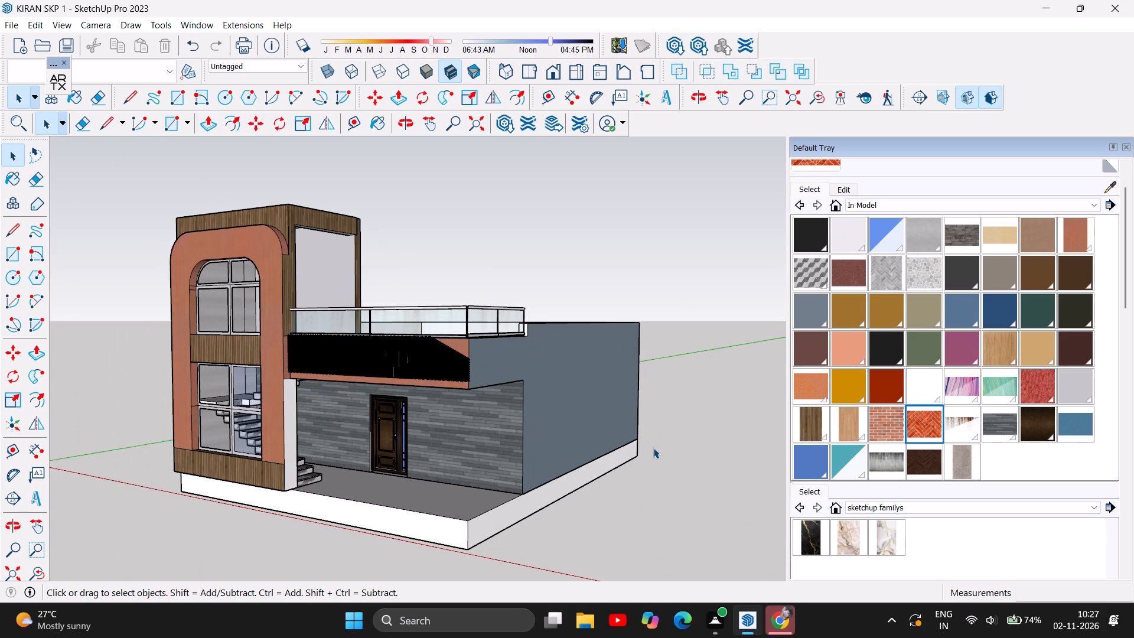
pyautogui.click(408, 132)
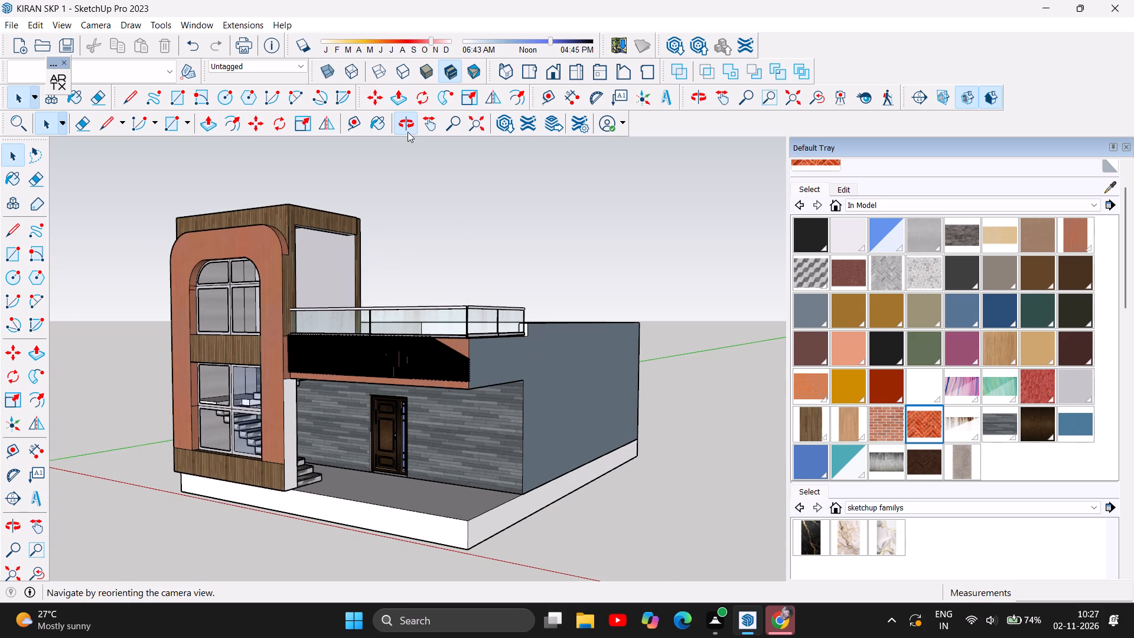
pyautogui.moveTo(325, 243); pyautogui.dragTo(814, 376)
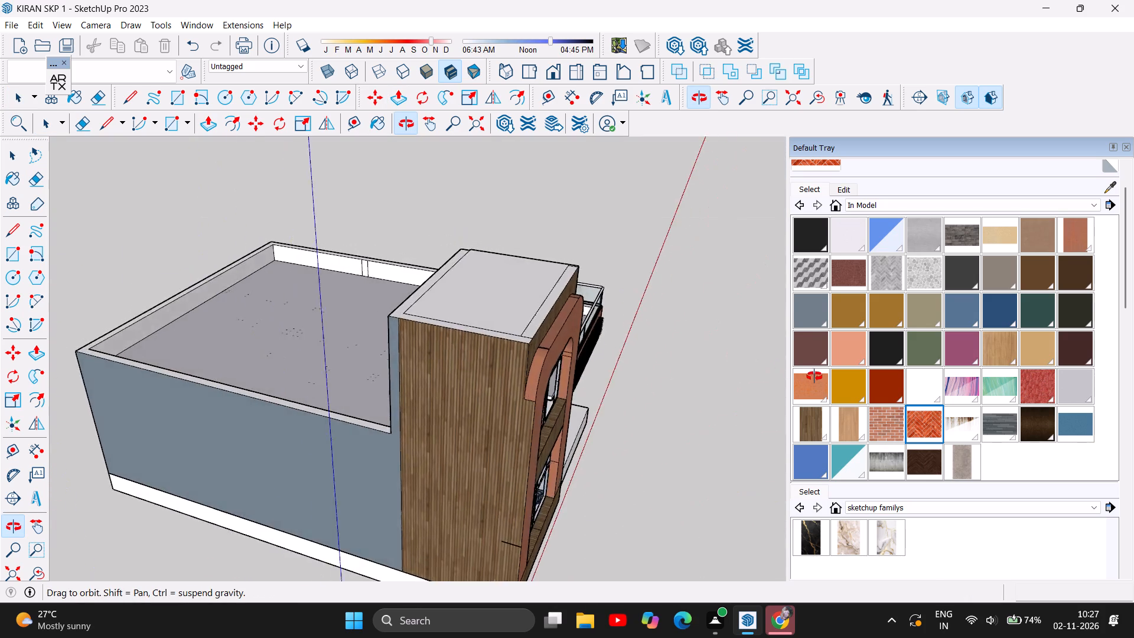
pyautogui.moveTo(814, 376); pyautogui.dragTo(522, 263)
pyautogui.click(509, 259)
pyautogui.moveTo(504, 256); pyautogui.dragTo(581, 334)
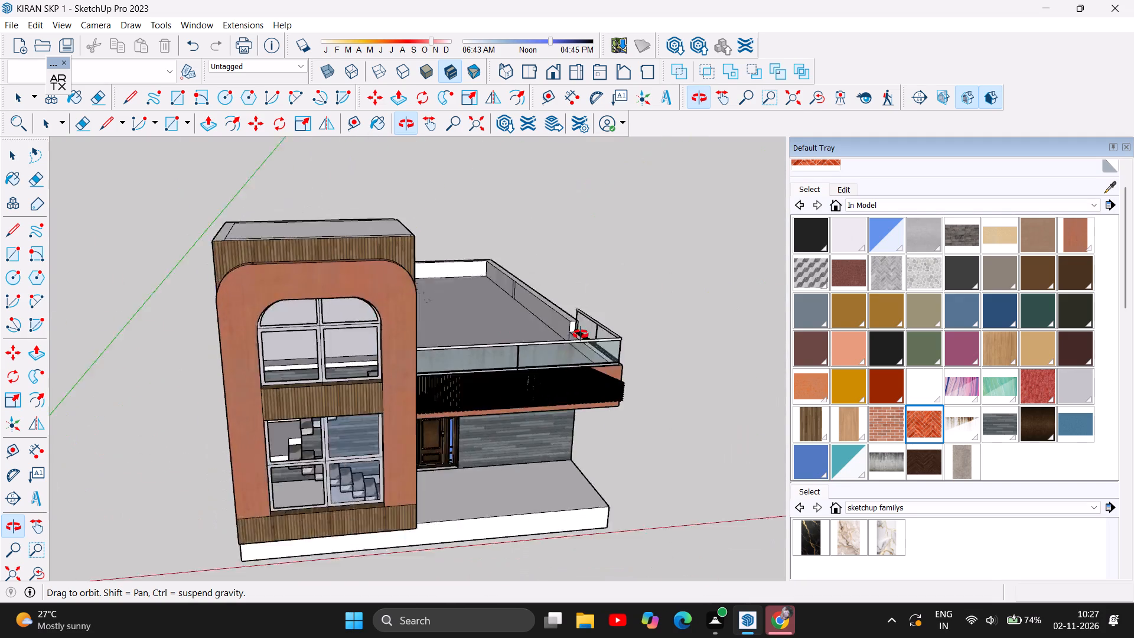
pyautogui.moveTo(581, 334); pyautogui.dragTo(406, 278)
pyautogui.scroll(-1, 562, 383)
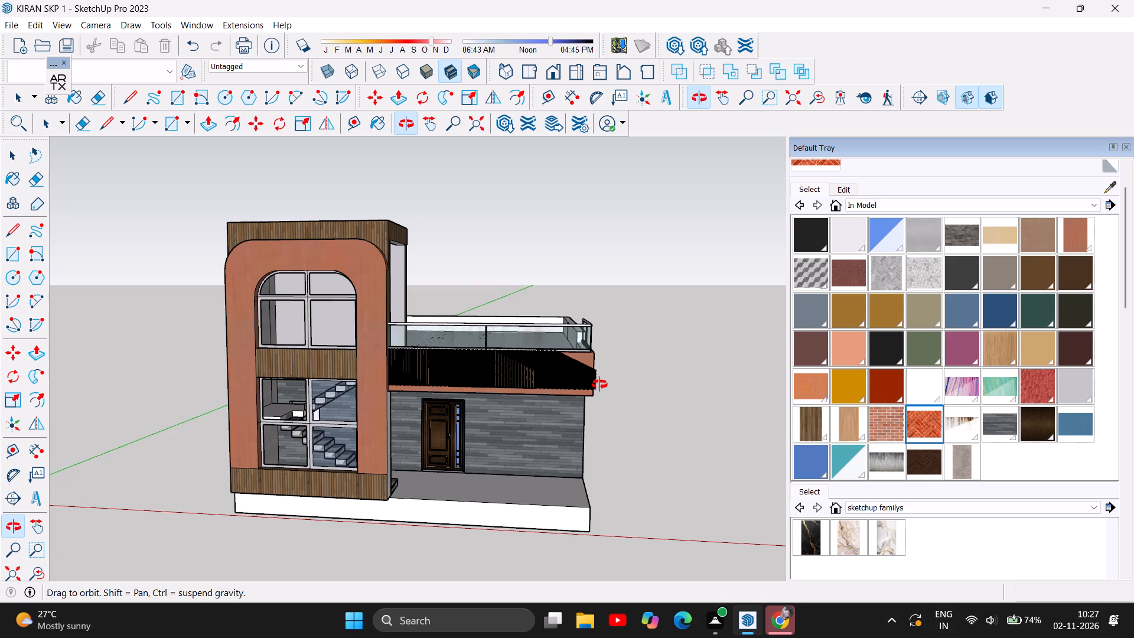
pyautogui.scroll(3, 509, 461)
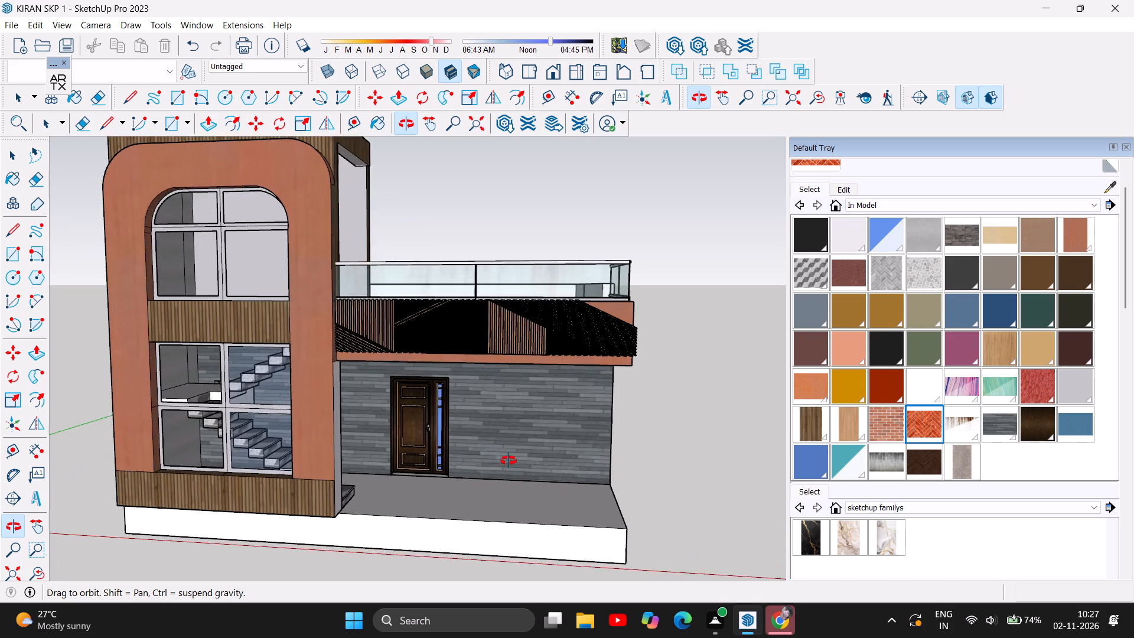
pyautogui.scroll(1, 509, 461)
pyautogui.scroll(-1, 528, 428)
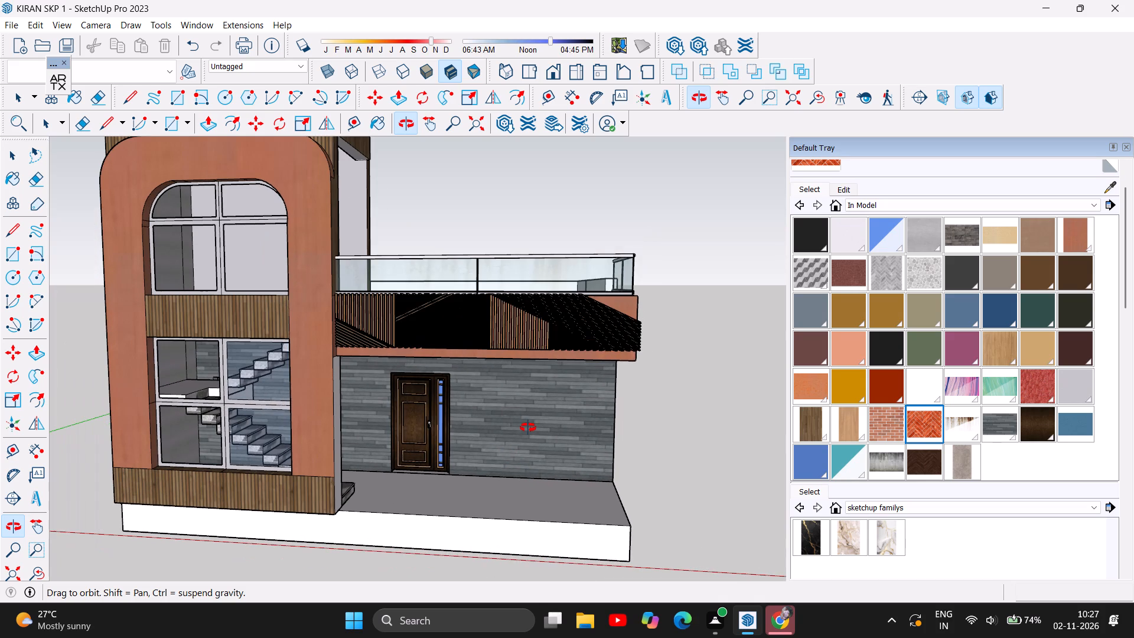
pyautogui.scroll(-1, 528, 428)
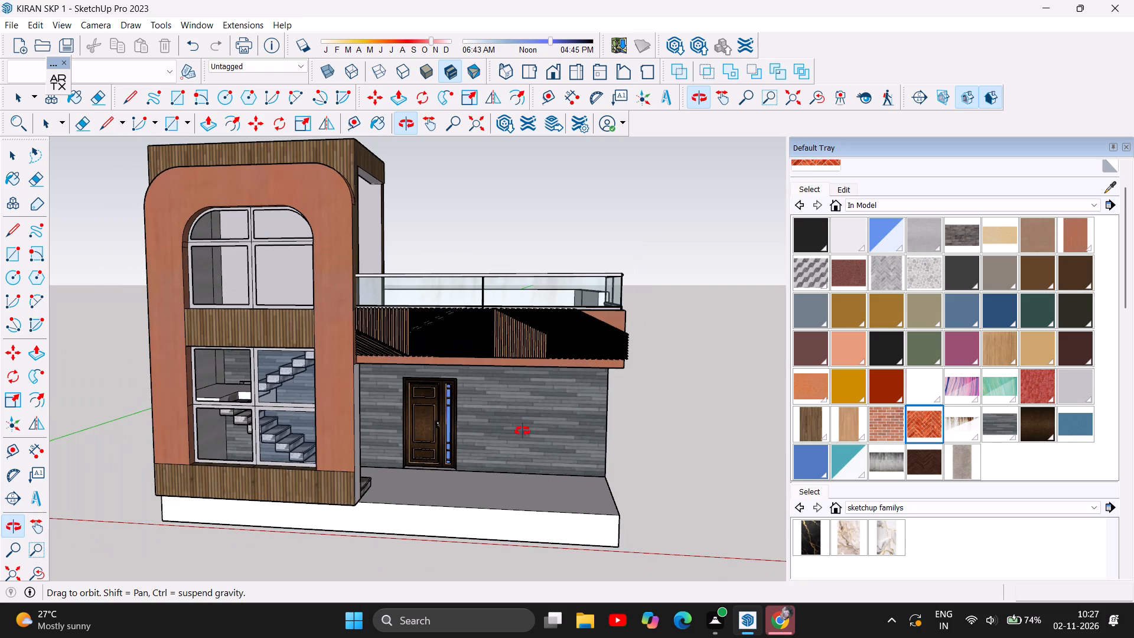
pyautogui.scroll(3, 503, 482)
# Examine the covered porch from the front and side, including the staircase, the entrance door and the stone-clad wall.
pyautogui.moveTo(523, 509); pyautogui.dragTo(503, 491)
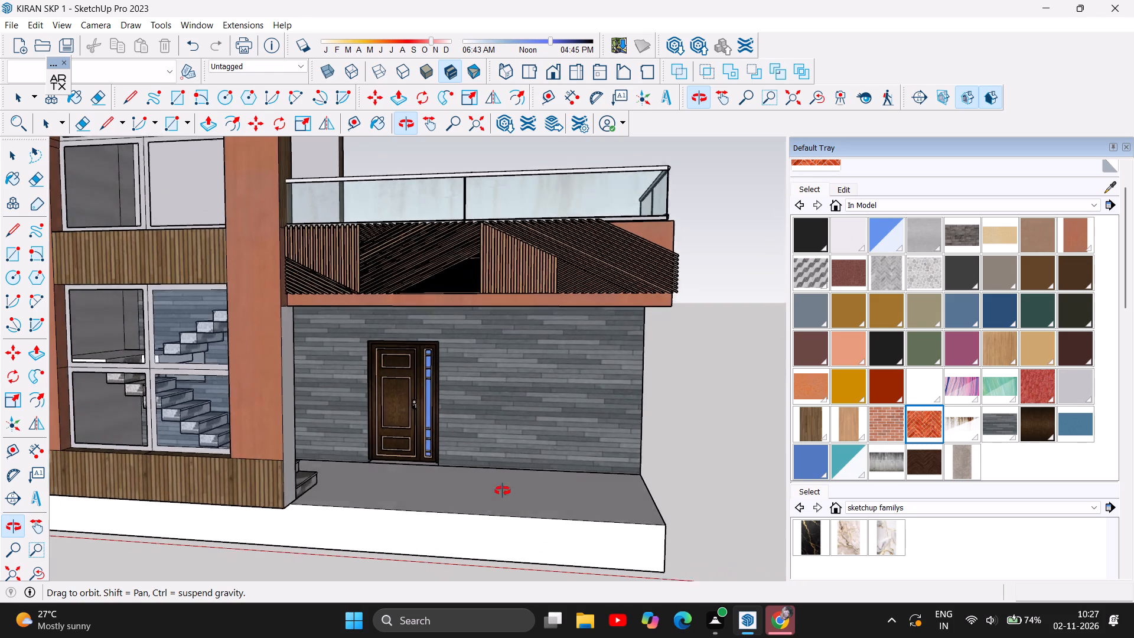
pyautogui.moveTo(503, 491); pyautogui.dragTo(170, 475)
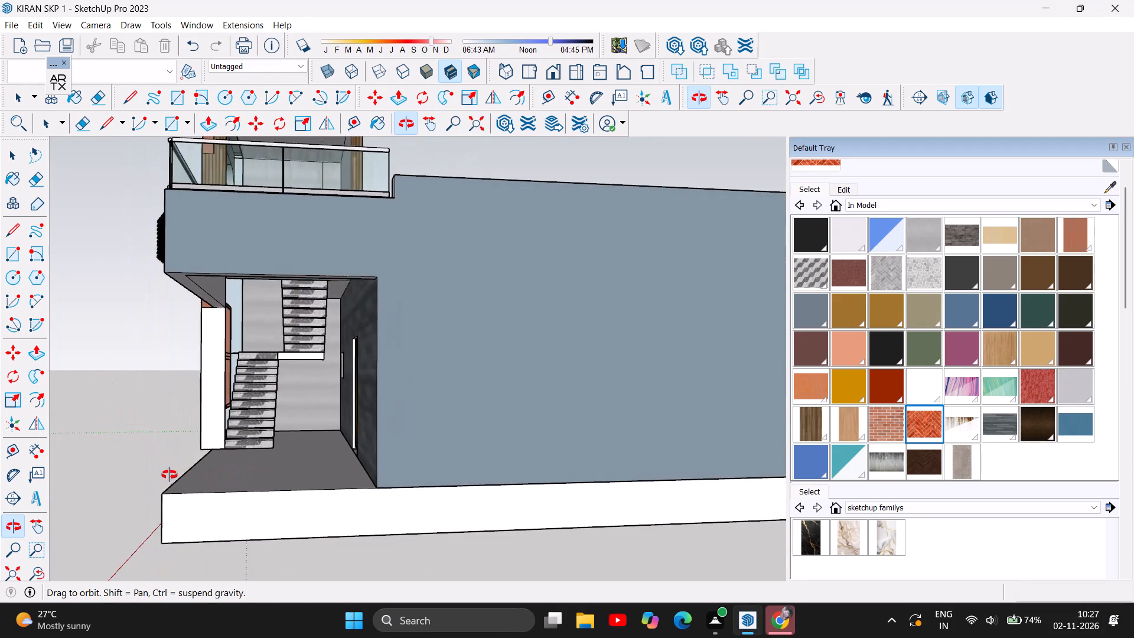
pyautogui.moveTo(170, 475); pyautogui.dragTo(305, 467)
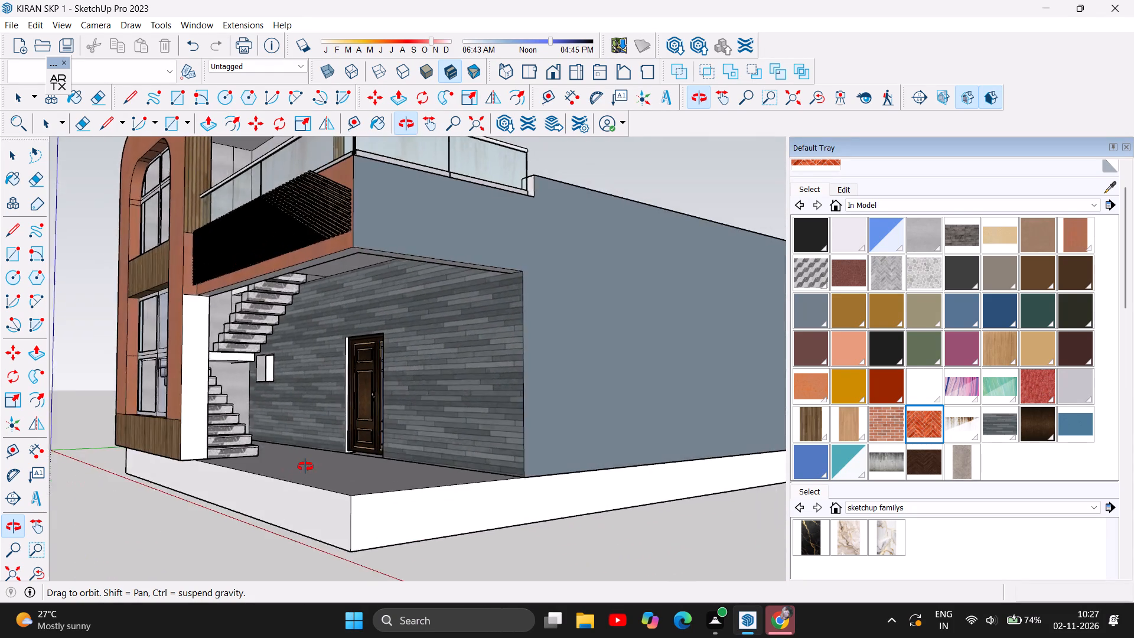
pyautogui.moveTo(305, 467); pyautogui.dragTo(172, 468)
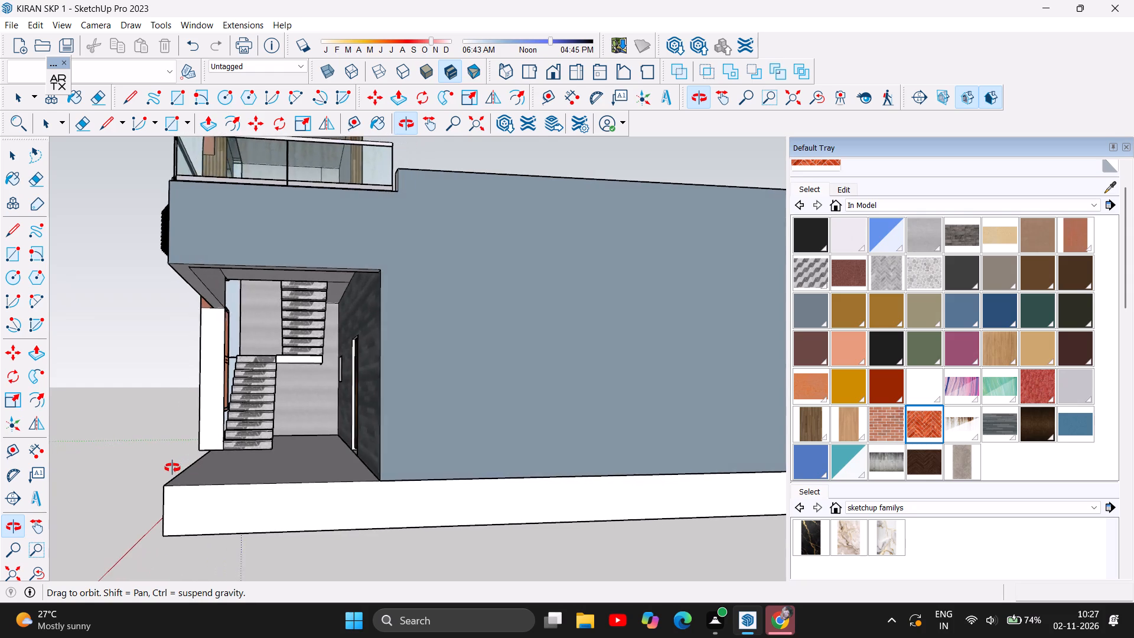
pyautogui.moveTo(172, 468); pyautogui.dragTo(151, 476)
pyautogui.click(90, 491)
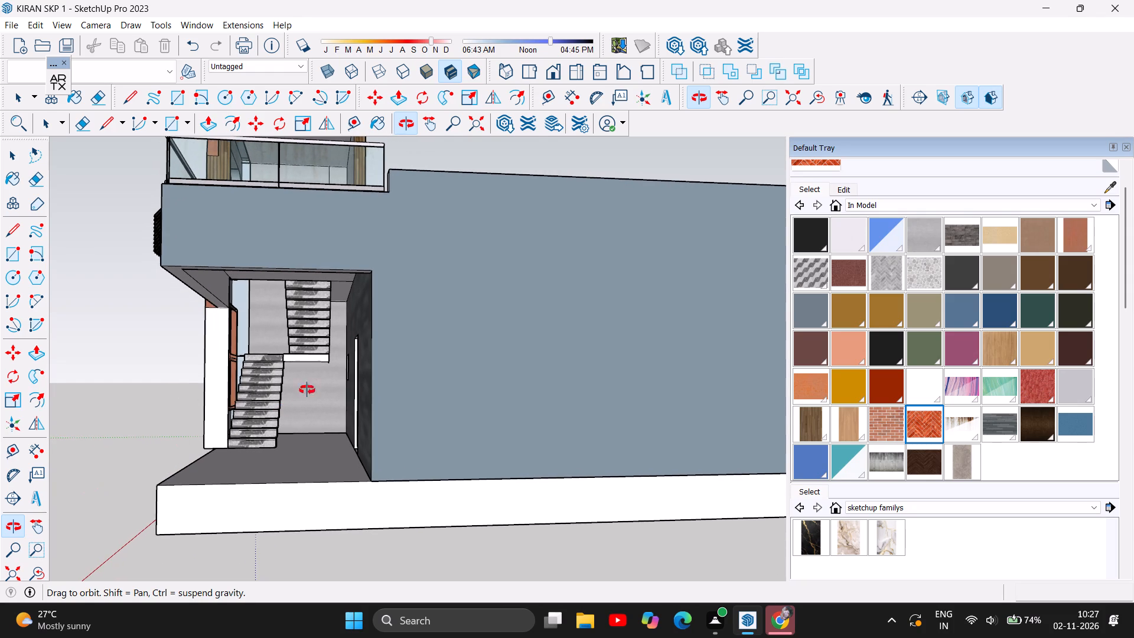
pyautogui.scroll(4, 311, 344)
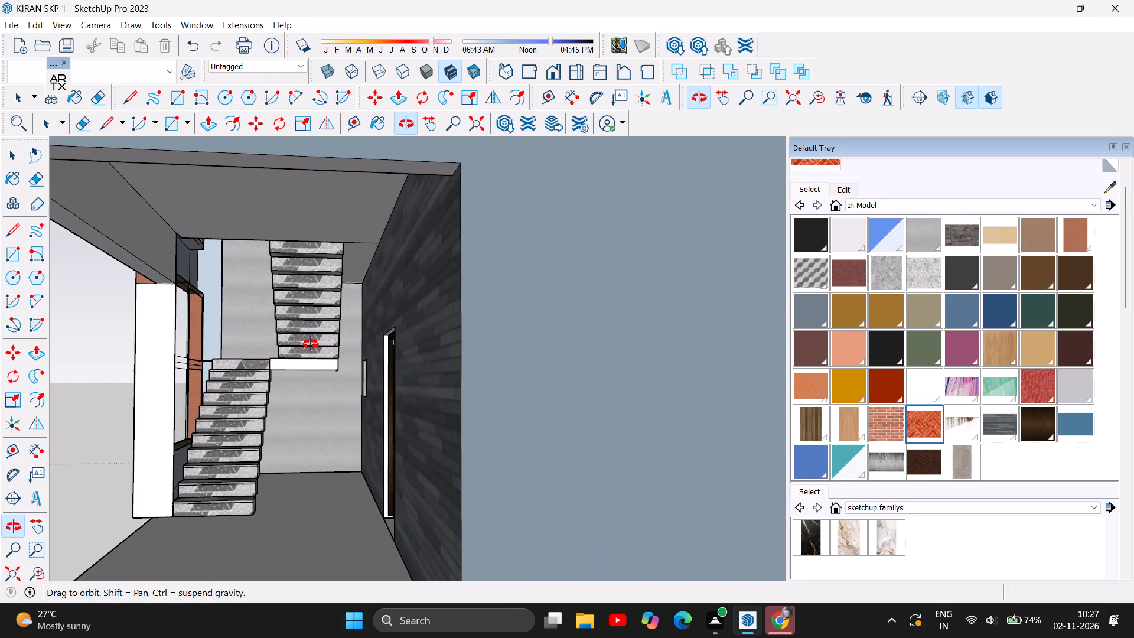
pyautogui.scroll(4, 311, 344)
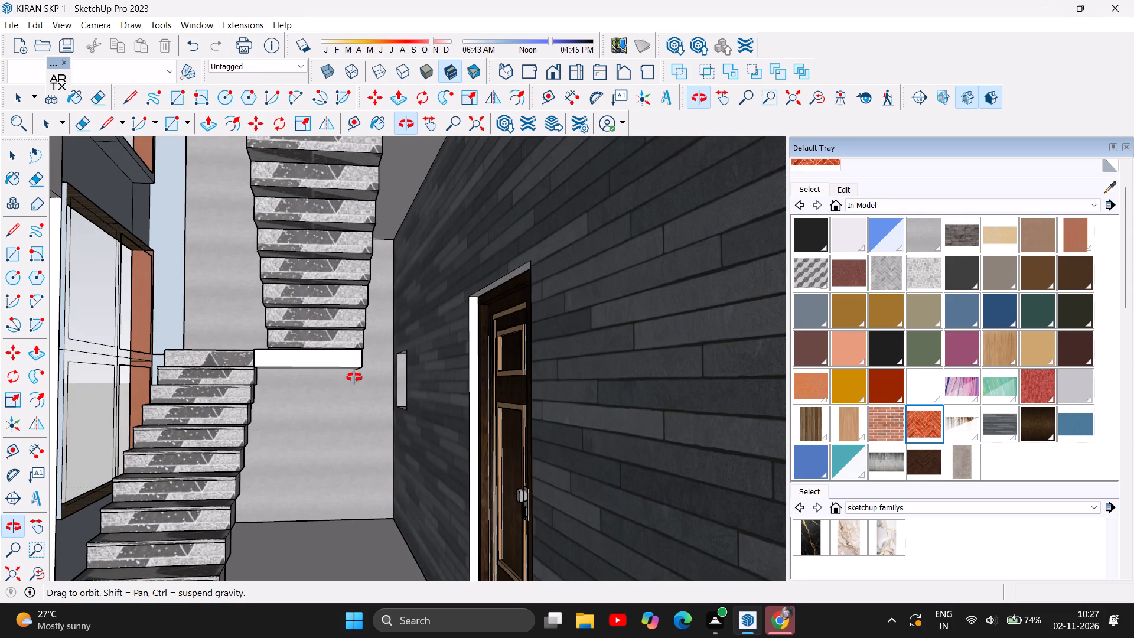
pyautogui.moveTo(354, 377); pyautogui.dragTo(285, 383)
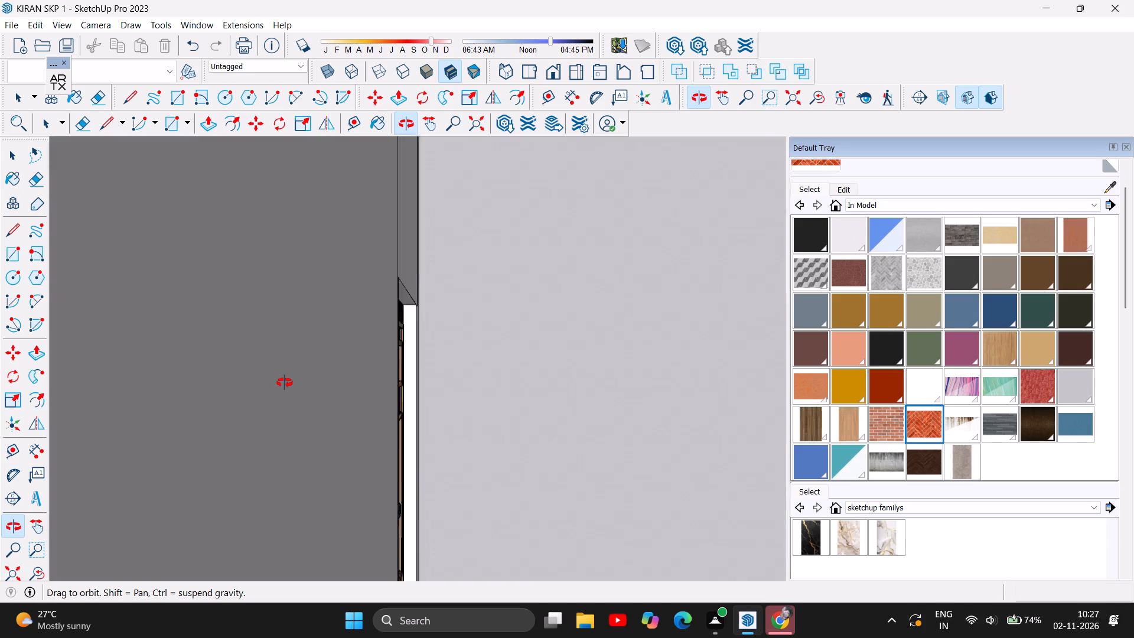
pyautogui.moveTo(285, 383); pyautogui.dragTo(196, 387)
pyautogui.scroll(-1, 195, 387)
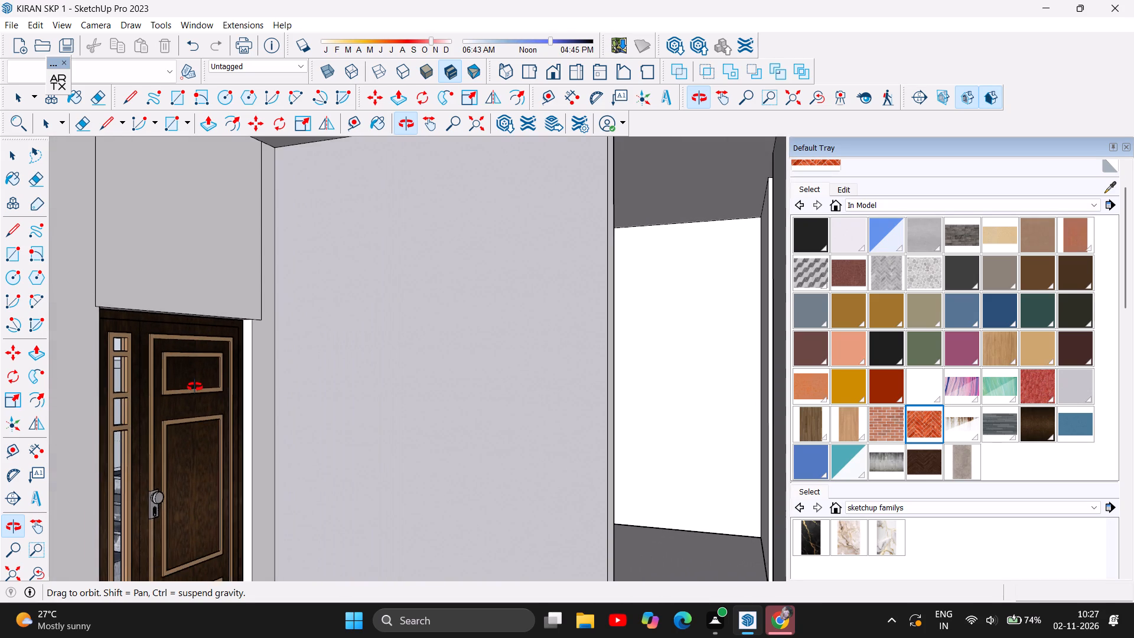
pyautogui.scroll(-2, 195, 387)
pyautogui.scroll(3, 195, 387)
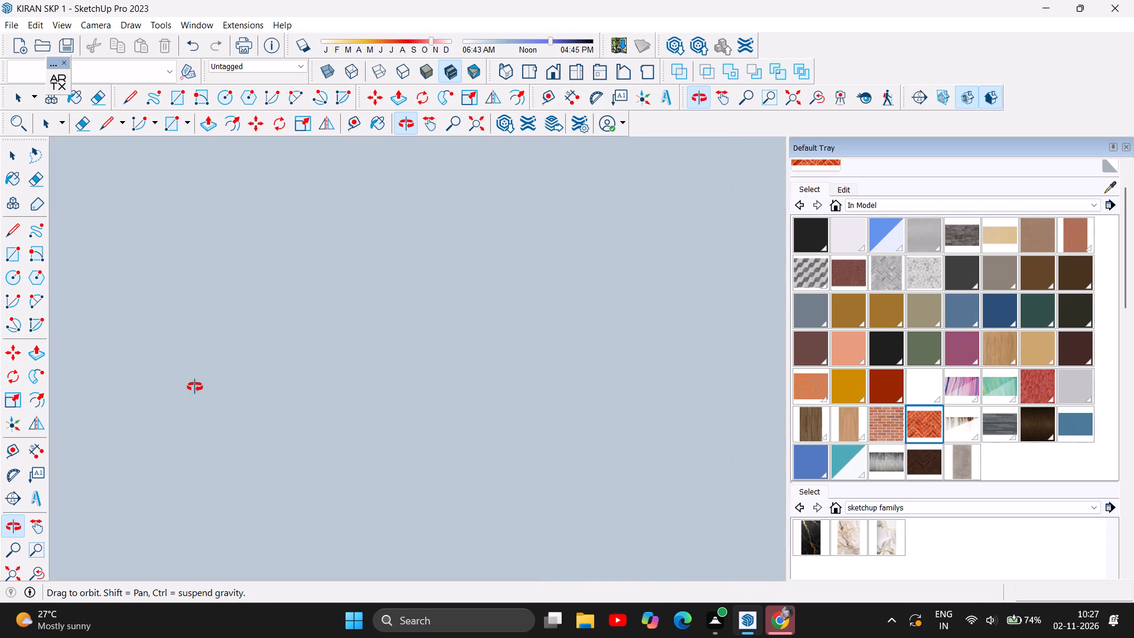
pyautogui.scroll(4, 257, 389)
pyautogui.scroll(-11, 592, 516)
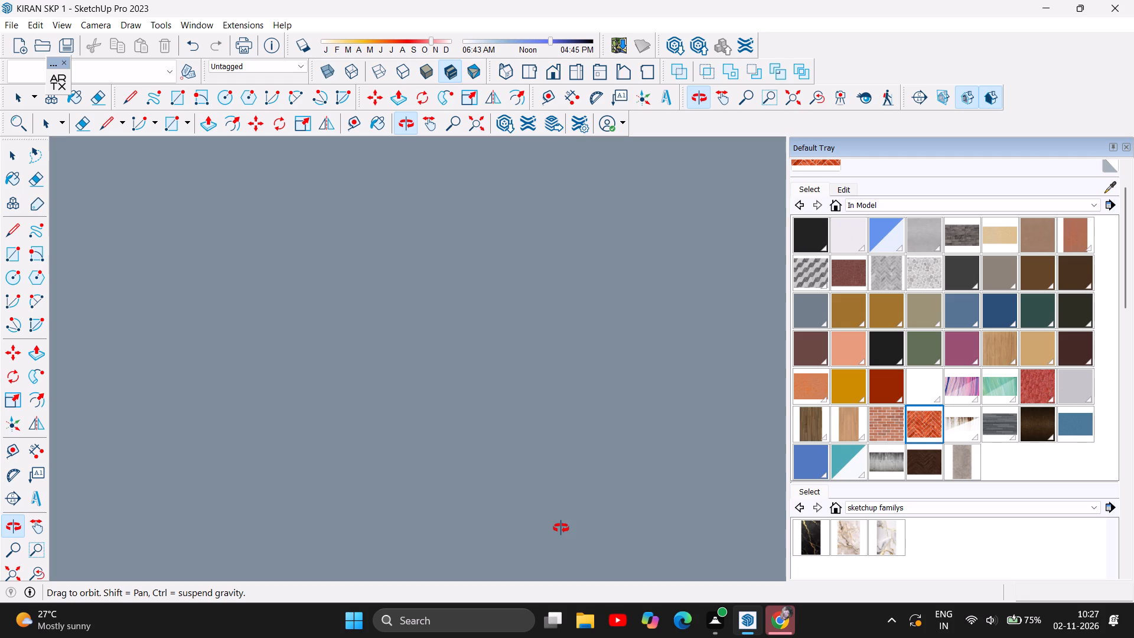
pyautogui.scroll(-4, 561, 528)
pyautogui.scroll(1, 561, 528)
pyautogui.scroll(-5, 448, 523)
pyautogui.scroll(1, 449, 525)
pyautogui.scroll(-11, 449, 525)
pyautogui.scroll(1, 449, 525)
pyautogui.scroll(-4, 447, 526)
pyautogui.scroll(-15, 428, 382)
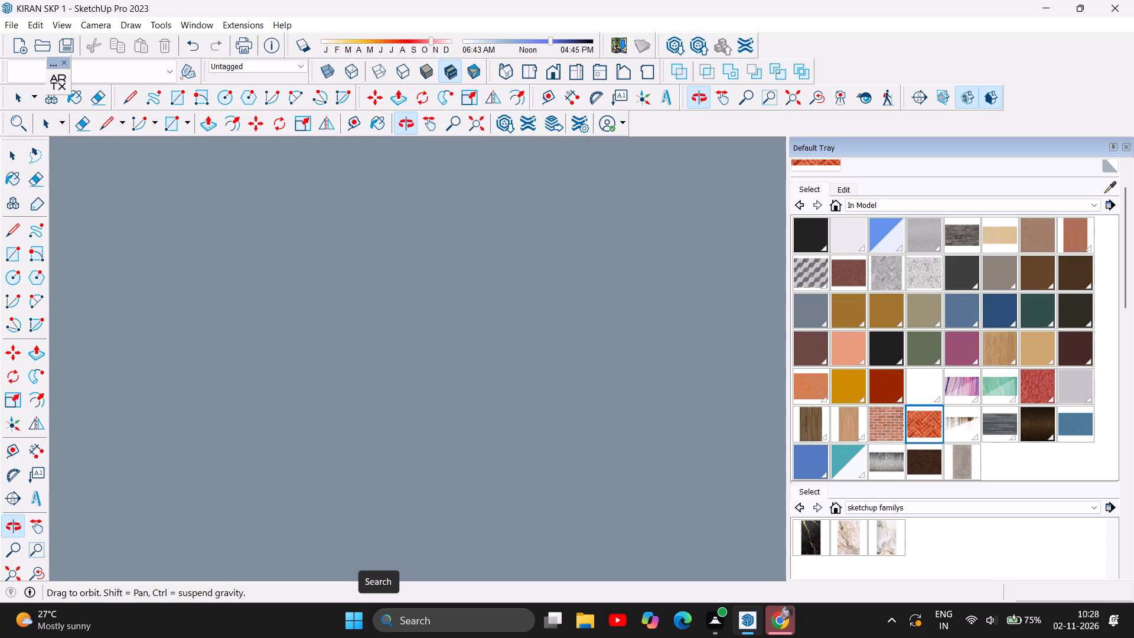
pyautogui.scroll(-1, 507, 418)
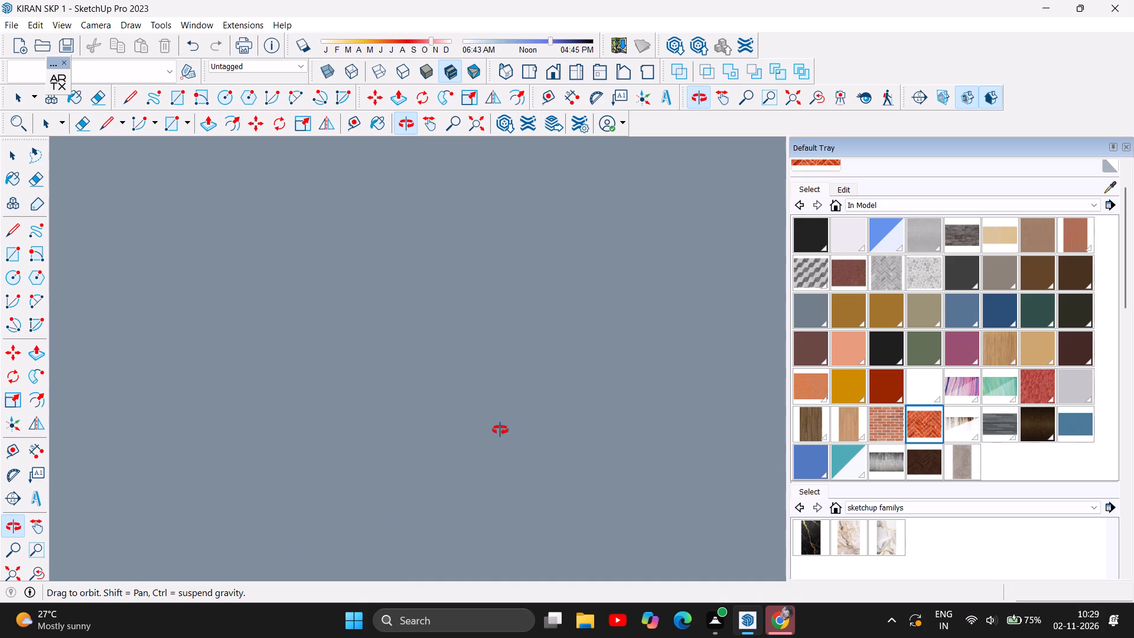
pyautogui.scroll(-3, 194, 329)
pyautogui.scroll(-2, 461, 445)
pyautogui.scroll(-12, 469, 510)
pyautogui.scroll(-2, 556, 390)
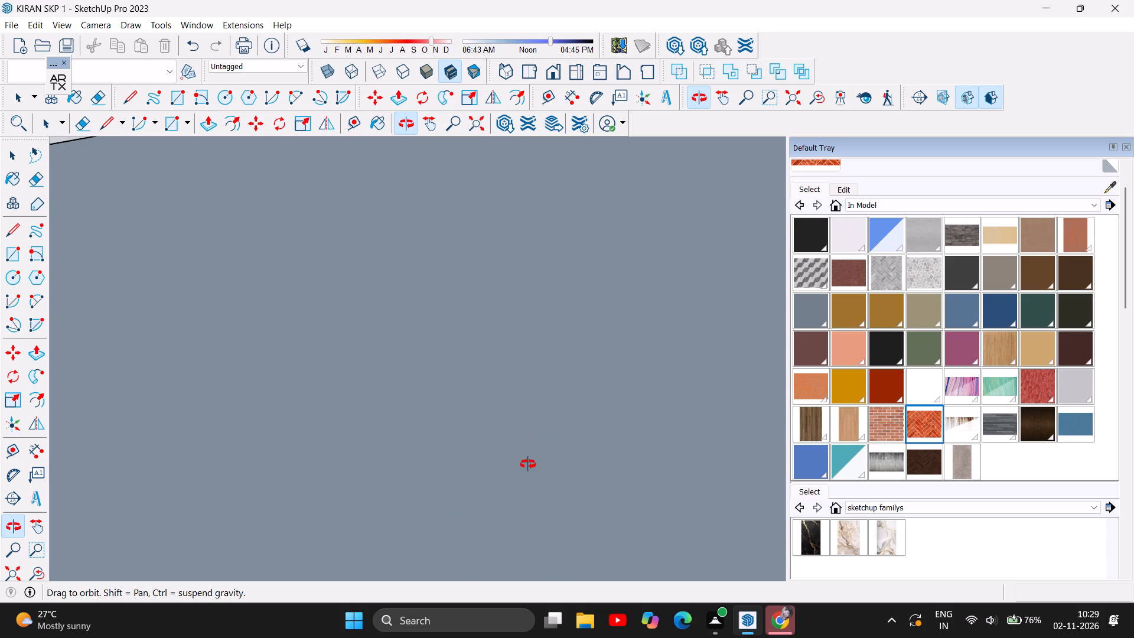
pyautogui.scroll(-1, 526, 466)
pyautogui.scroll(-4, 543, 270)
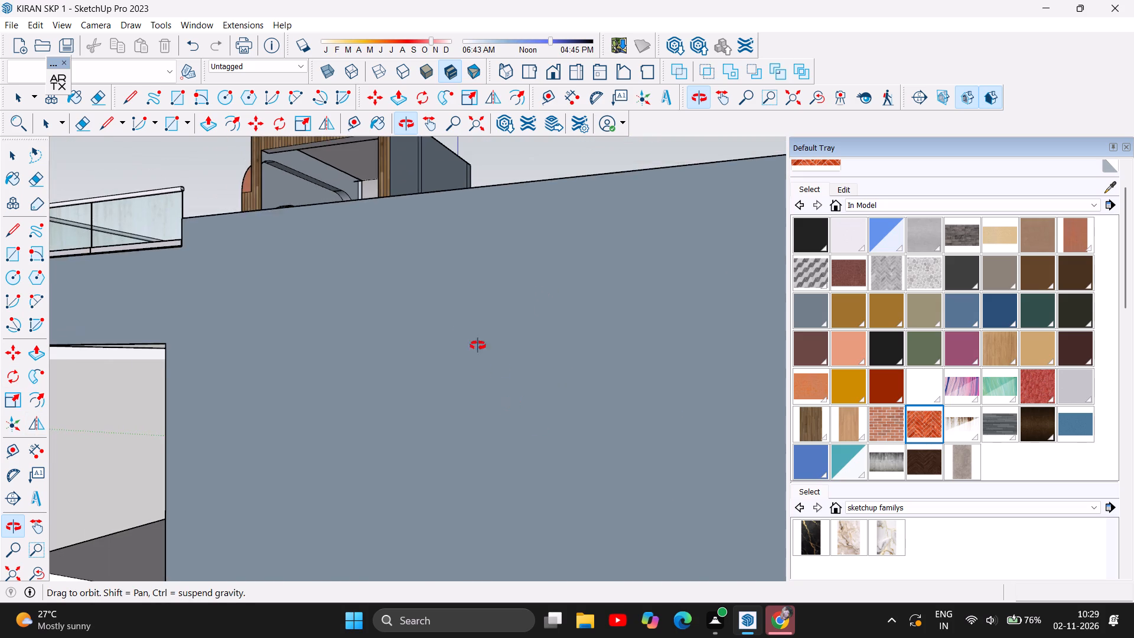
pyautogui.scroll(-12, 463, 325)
# Examine the whole house exterior, closing in on the front facade with its slatted balcony, entrance door and porch floor.
pyautogui.moveTo(135, 347); pyautogui.dragTo(348, 381)
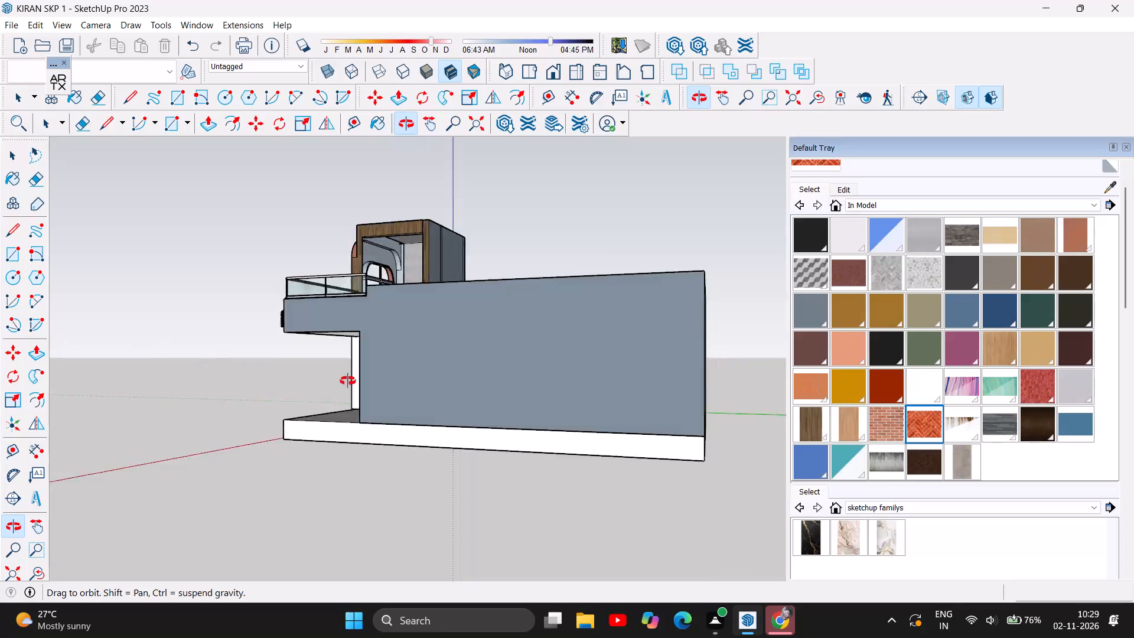
pyautogui.moveTo(348, 381); pyautogui.dragTo(564, 472)
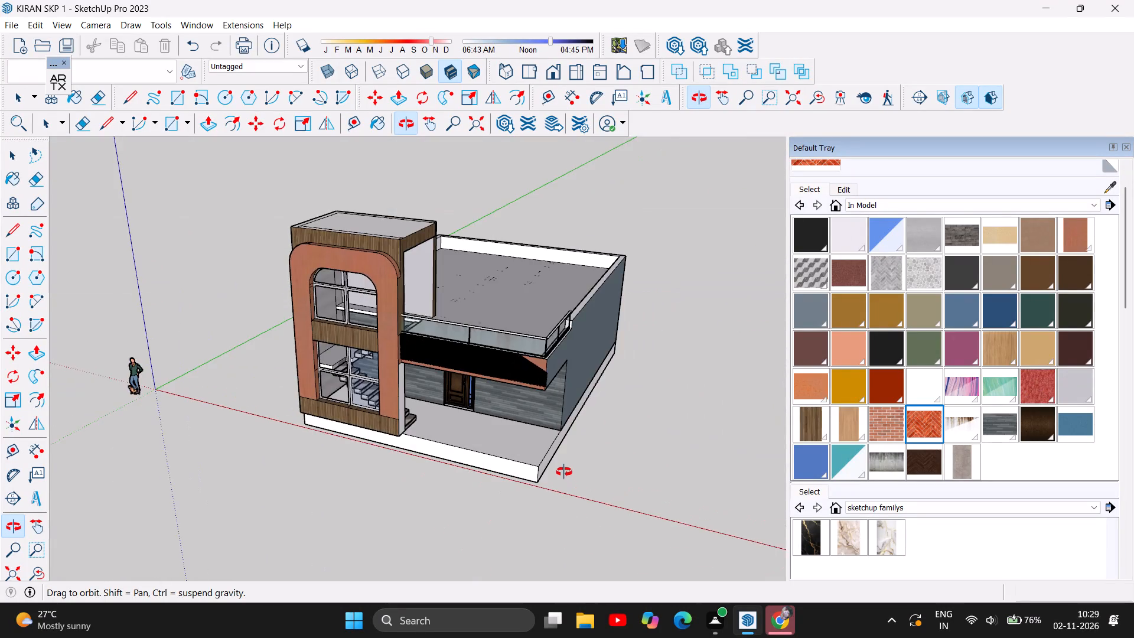
pyautogui.moveTo(564, 472); pyautogui.dragTo(502, 388)
pyautogui.scroll(2, 498, 402)
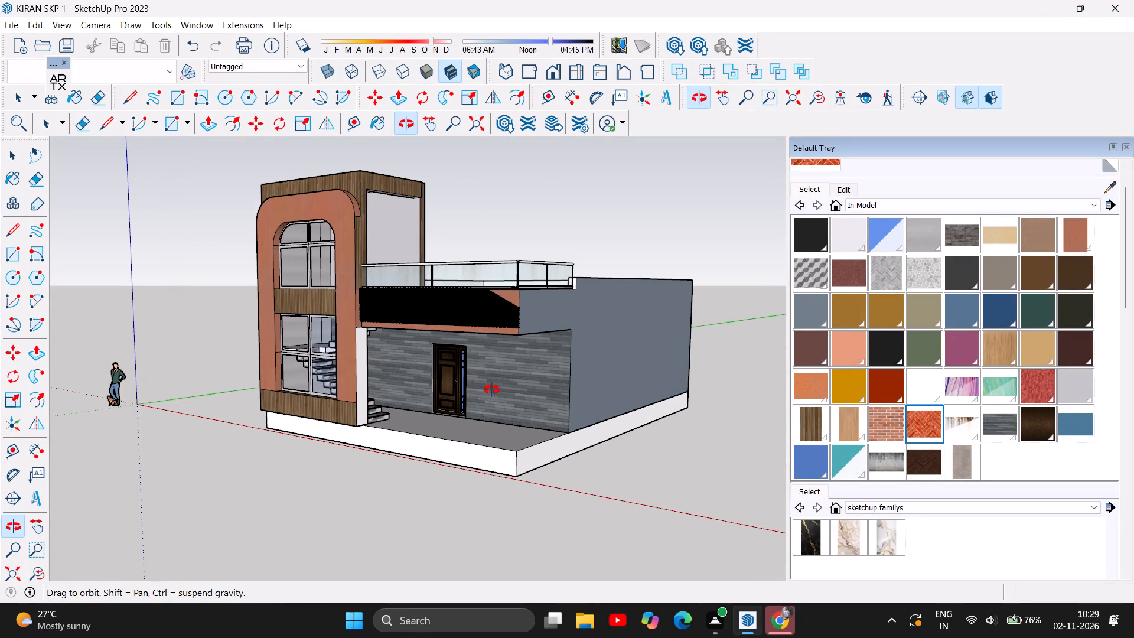
pyautogui.scroll(1, 470, 401)
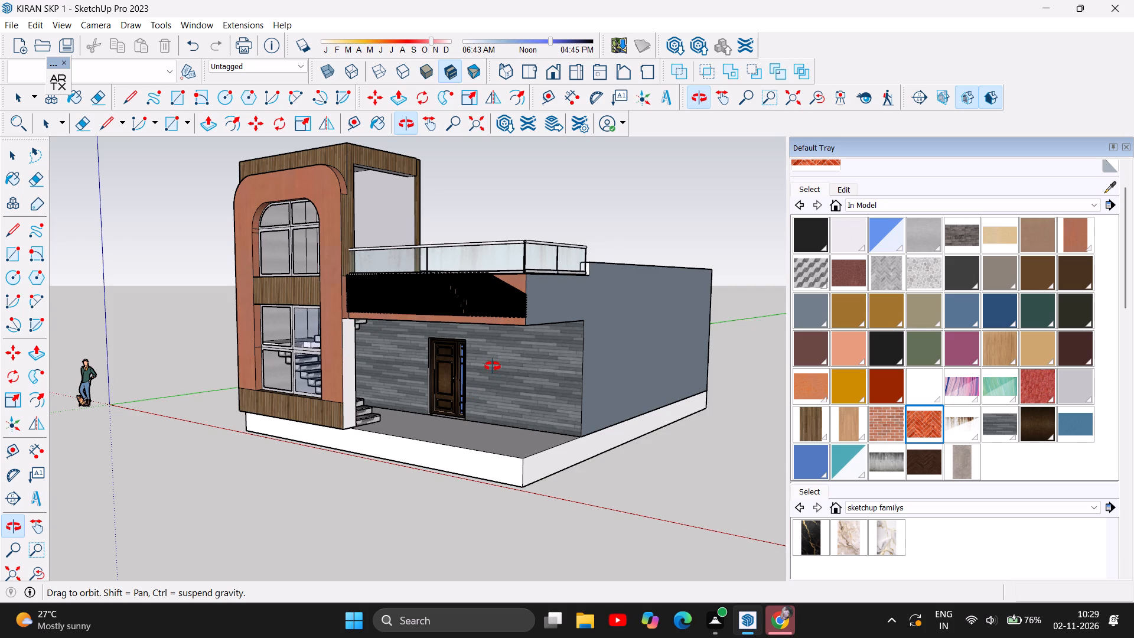
pyautogui.scroll(3, 458, 308)
pyautogui.scroll(1, 455, 406)
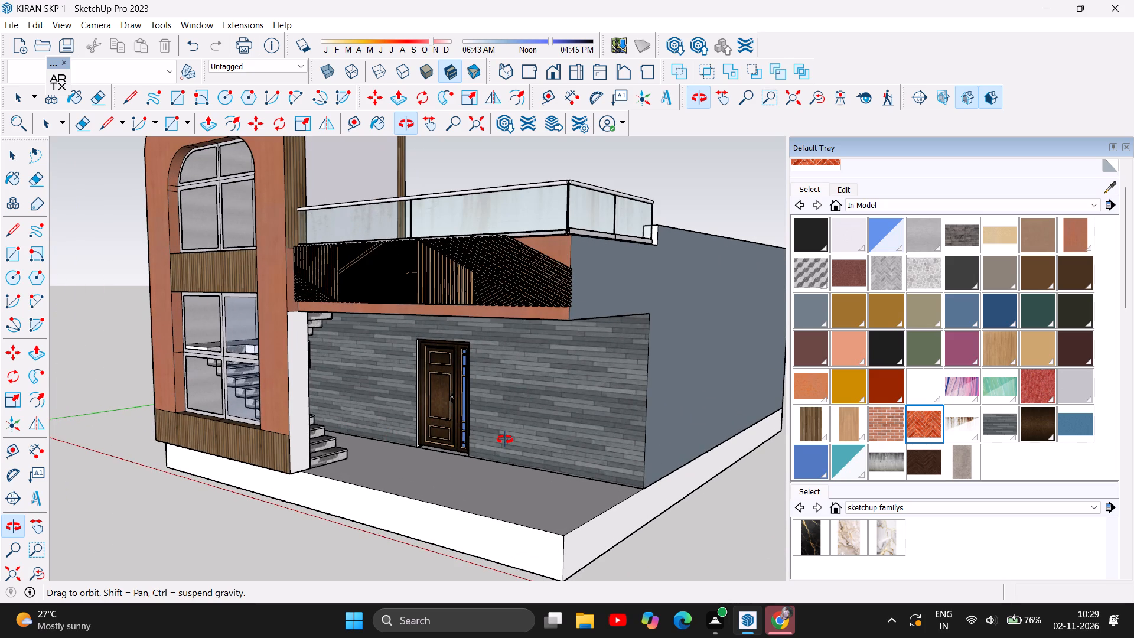
pyautogui.scroll(1, 505, 440)
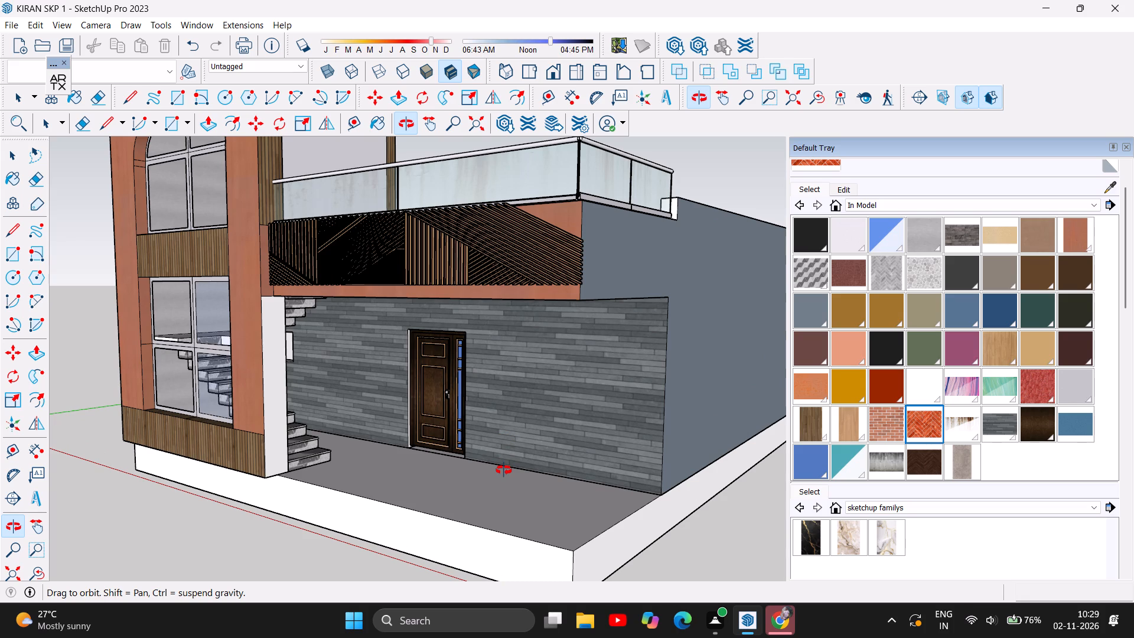
# Examine the porch's stone-clad wall, entrance door and slatted balcony up close, plus the whole house from the front and side.
pyautogui.scroll(2, 504, 470)
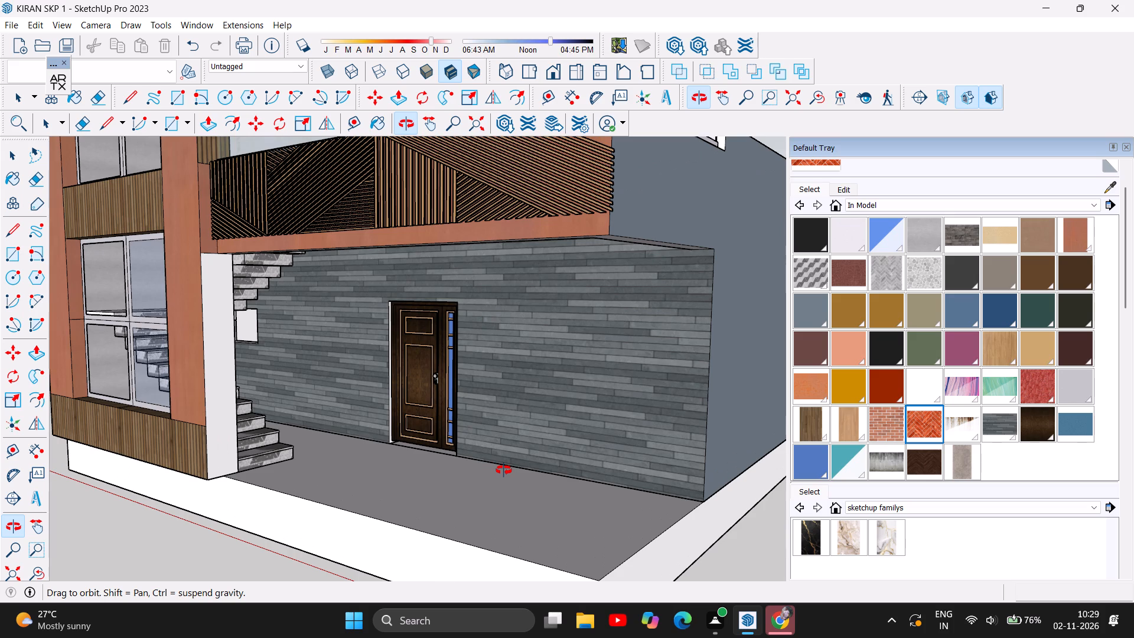
pyautogui.scroll(1, 504, 470)
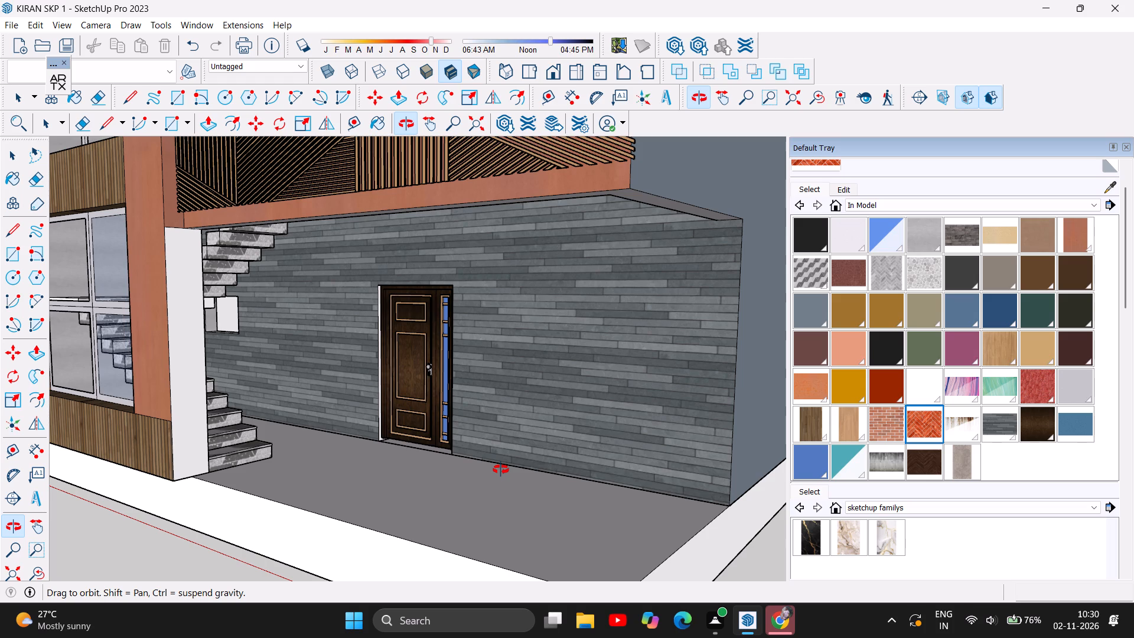
pyautogui.scroll(1, 503, 467)
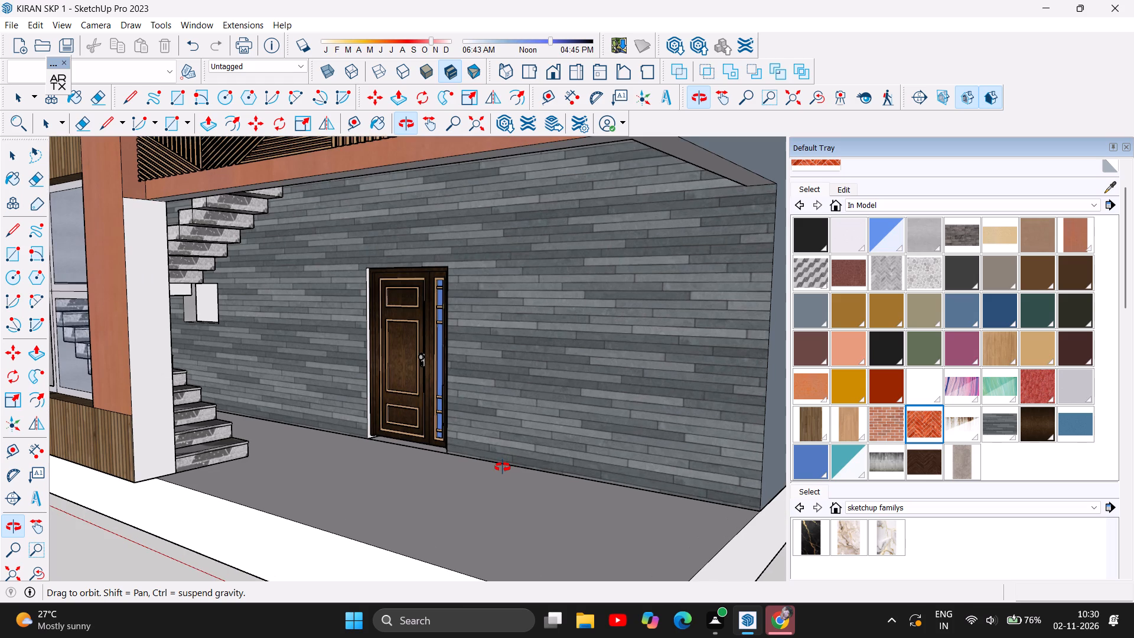
pyautogui.scroll(-5, 503, 467)
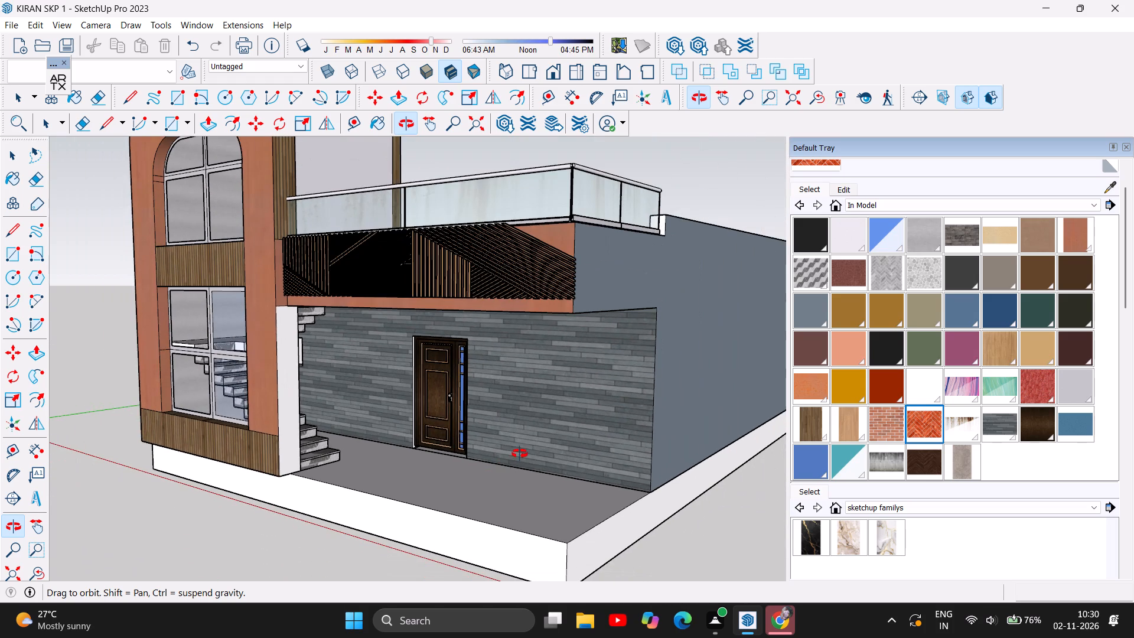
pyautogui.scroll(-1, 520, 454)
pyautogui.scroll(3, 357, 209)
pyautogui.moveTo(327, 366); pyautogui.dragTo(400, 396)
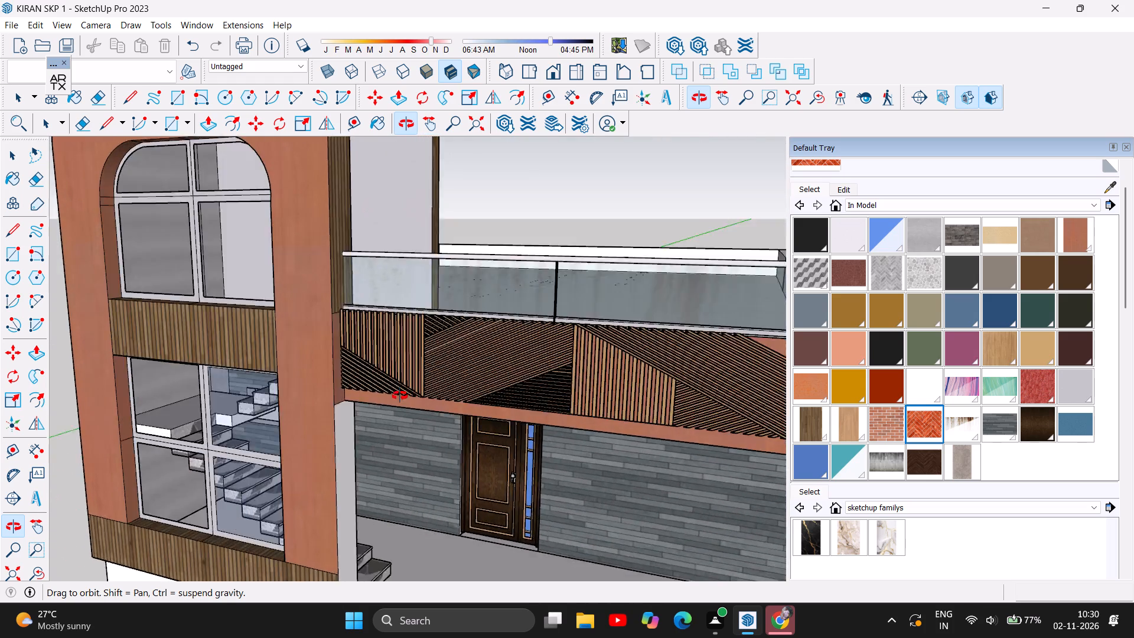
pyautogui.moveTo(400, 396); pyautogui.dragTo(503, 359)
pyautogui.moveTo(498, 360); pyautogui.dragTo(177, 359)
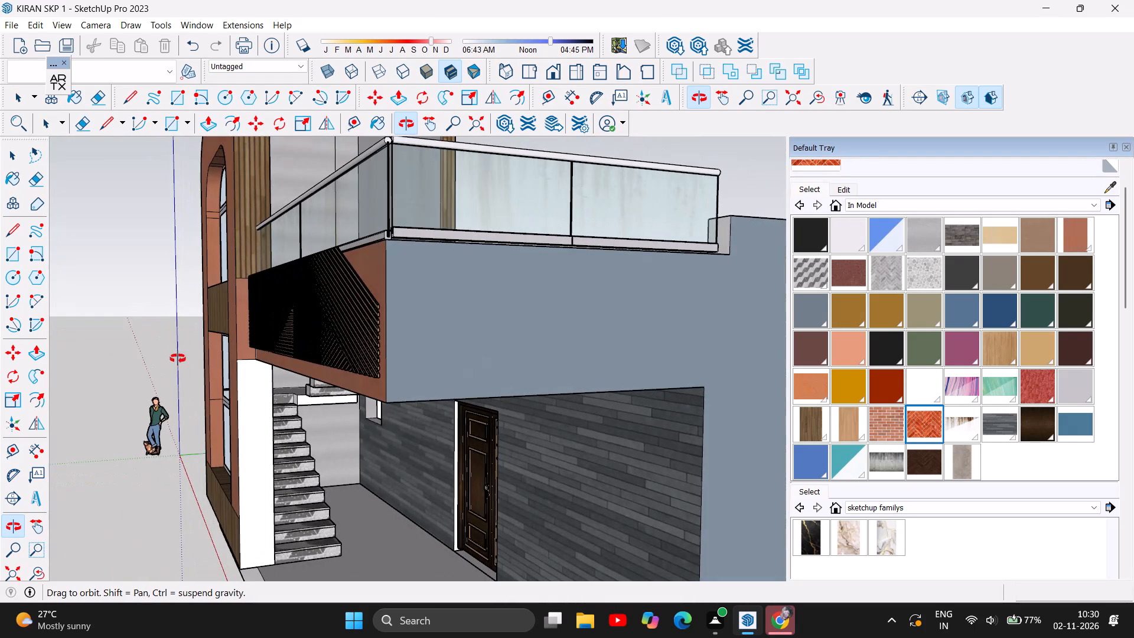
pyautogui.scroll(-3, 321, 366)
pyautogui.scroll(-2, 446, 369)
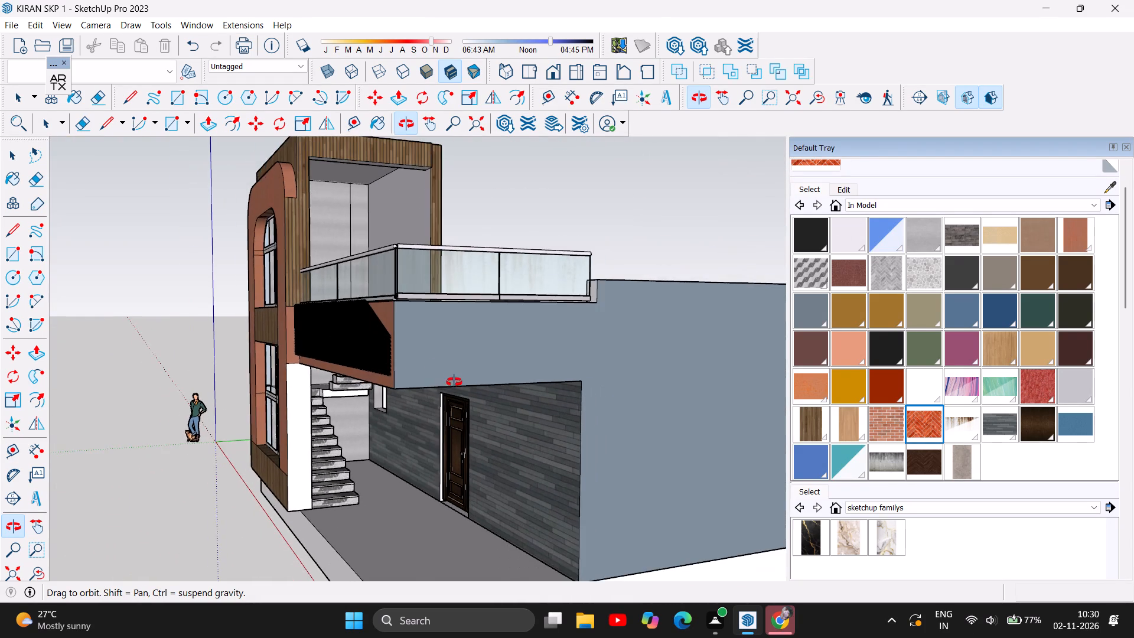
pyautogui.scroll(-3, 454, 382)
pyautogui.moveTo(395, 393); pyautogui.dragTo(589, 397)
pyautogui.scroll(-2, 350, 504)
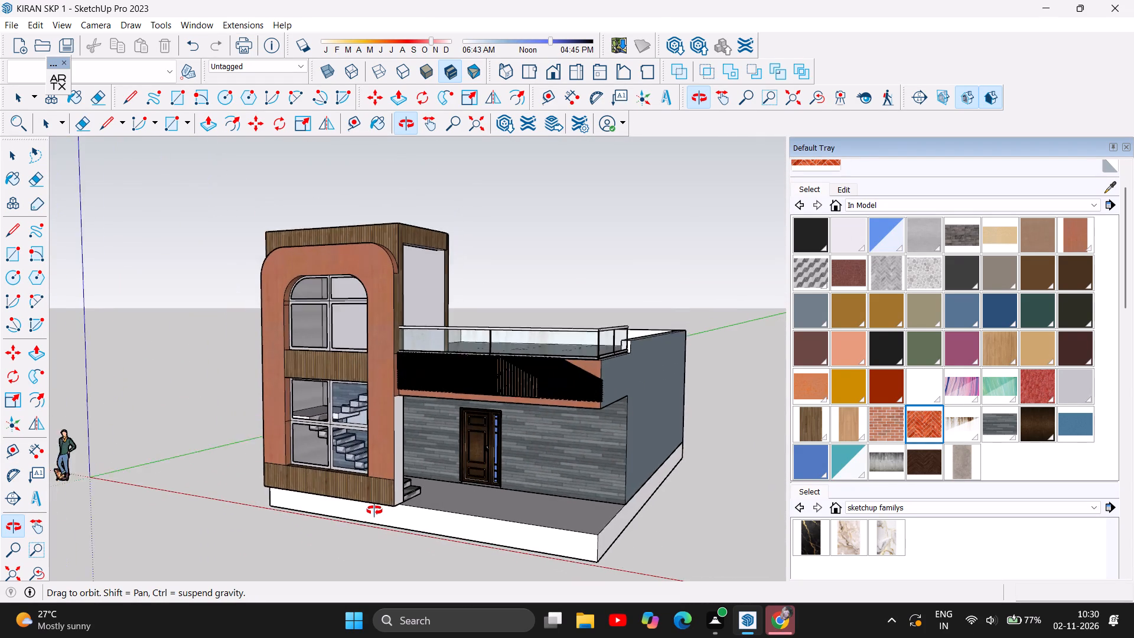
pyautogui.scroll(-2, 374, 510)
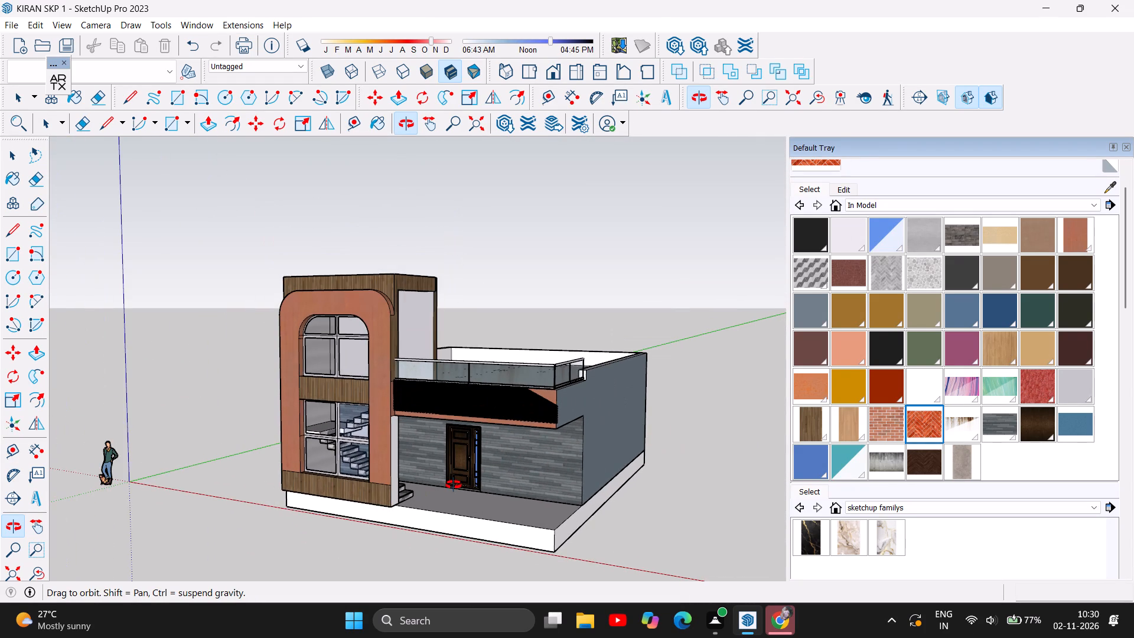
pyautogui.scroll(1, 454, 485)
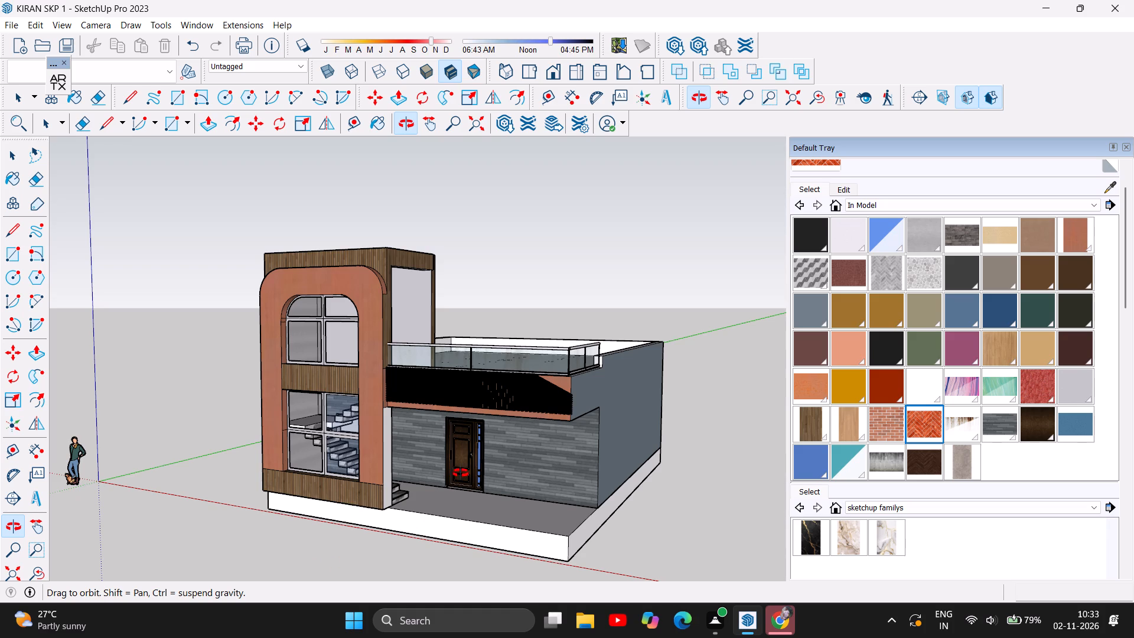
pyautogui.scroll(-1, 449, 468)
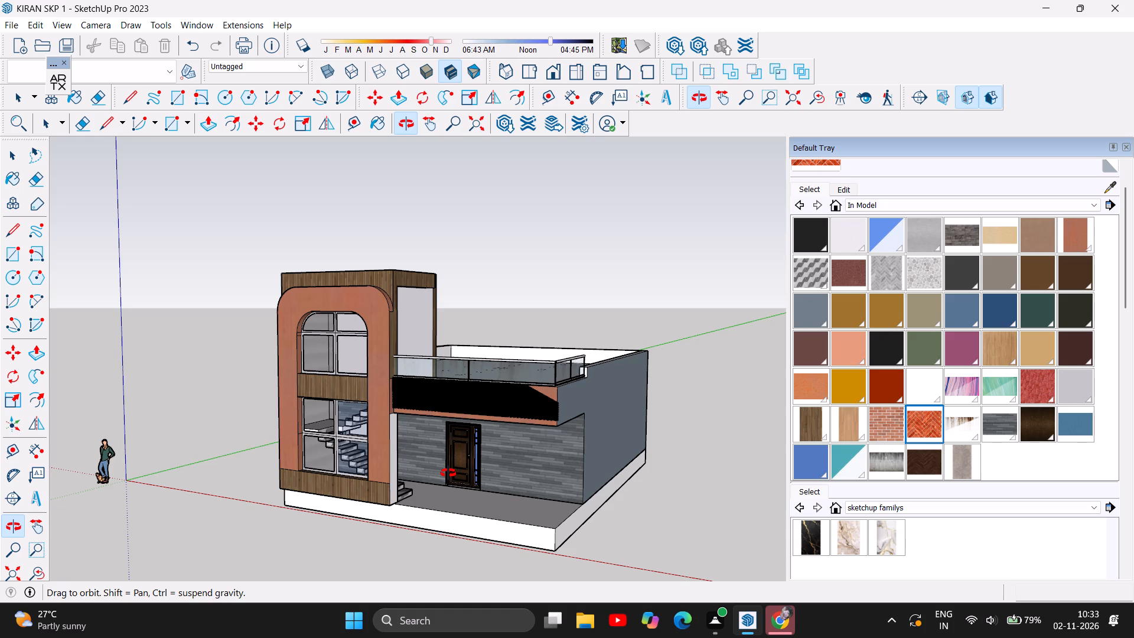
pyautogui.scroll(-1, 531, 428)
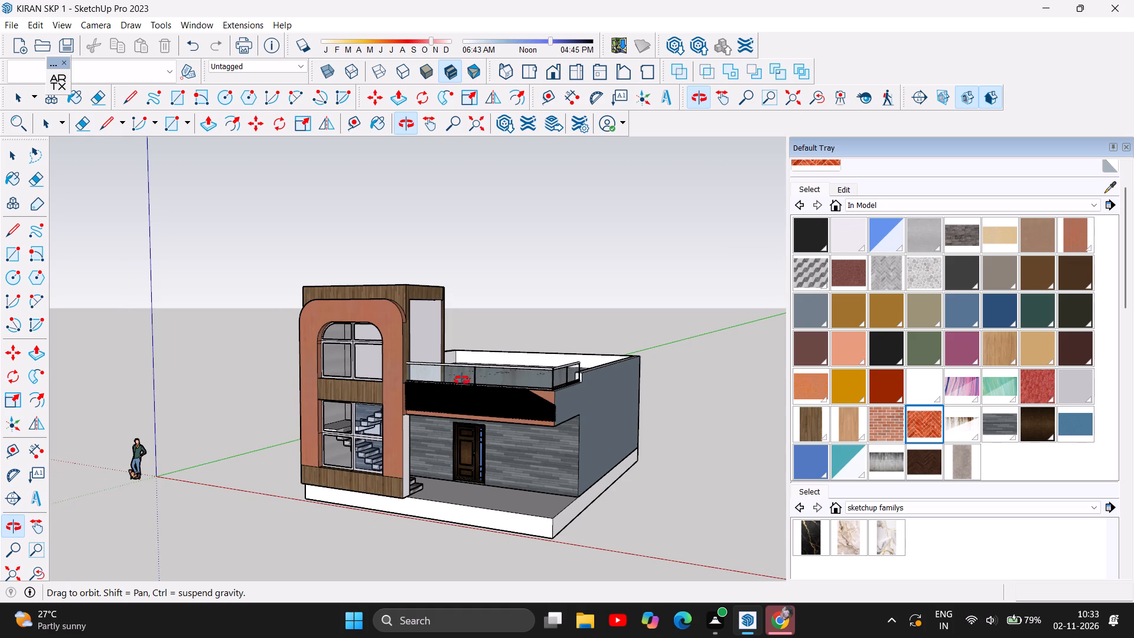
# Paint the front face of the tower's rounded arch surround with the orange-red Rosso Verona herringbone material.
pyautogui.scroll(2, 530, 471)
pyautogui.moveTo(766, 322); pyautogui.dragTo(619, 309)
pyautogui.click(926, 420)
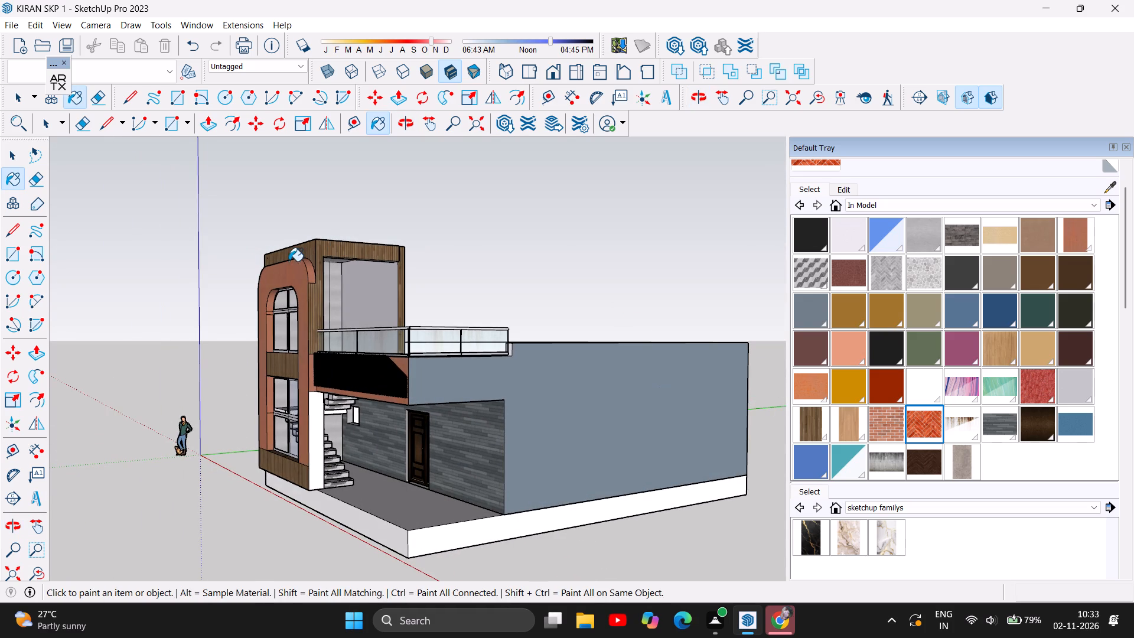
pyautogui.click(415, 122)
pyautogui.moveTo(304, 239); pyautogui.dragTo(305, 238)
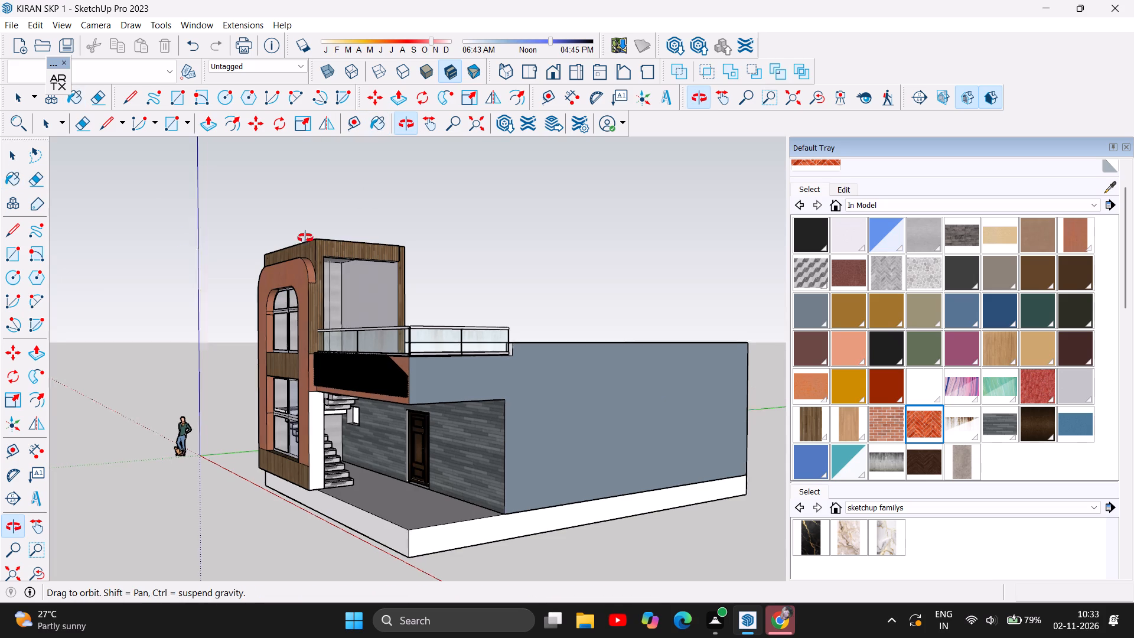
pyautogui.moveTo(305, 238); pyautogui.dragTo(591, 231)
pyautogui.click(922, 427)
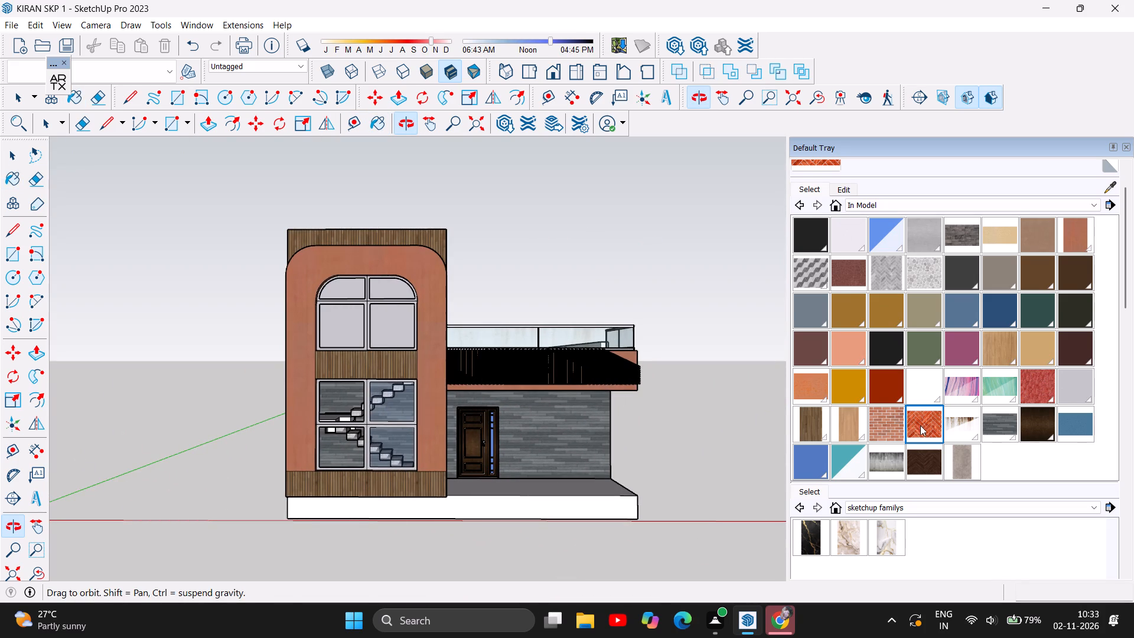
pyautogui.click(325, 272)
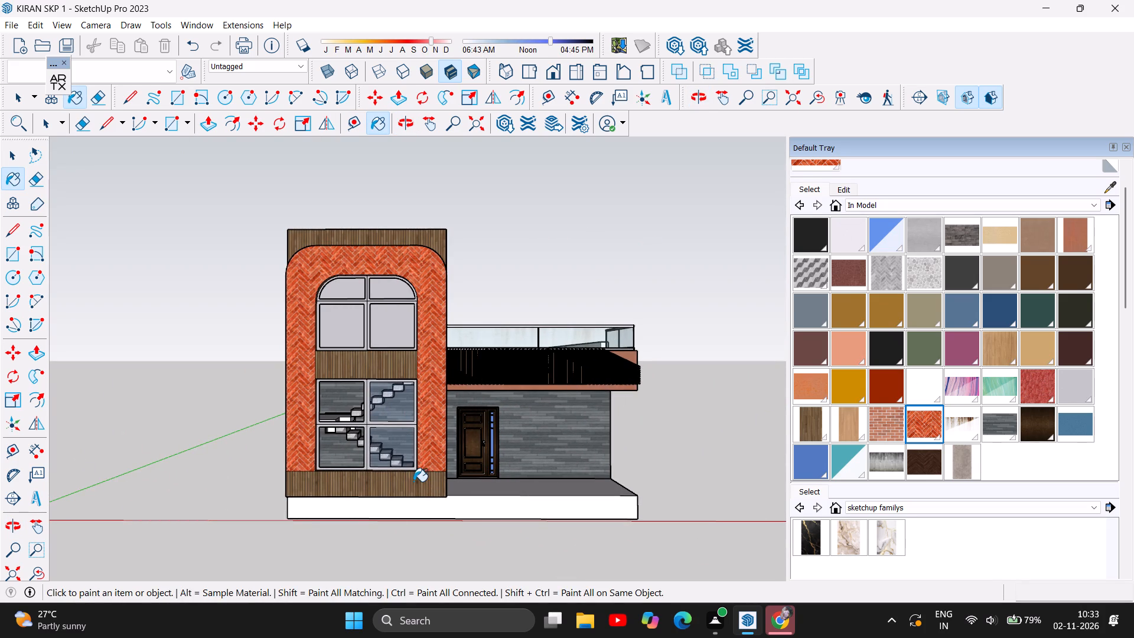
# Examine the herringbone pattern up close on the tower pillar between the windows and the slatted balcony.
pyautogui.scroll(5, 421, 471)
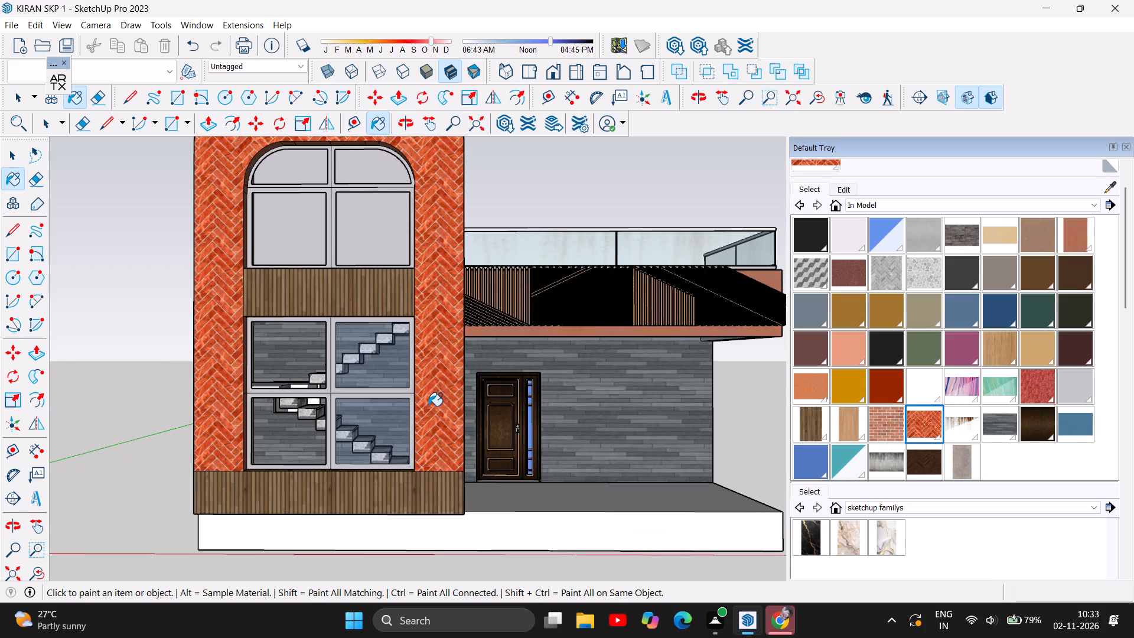
pyautogui.scroll(2, 428, 406)
pyautogui.scroll(3, 436, 321)
pyautogui.scroll(1, 447, 248)
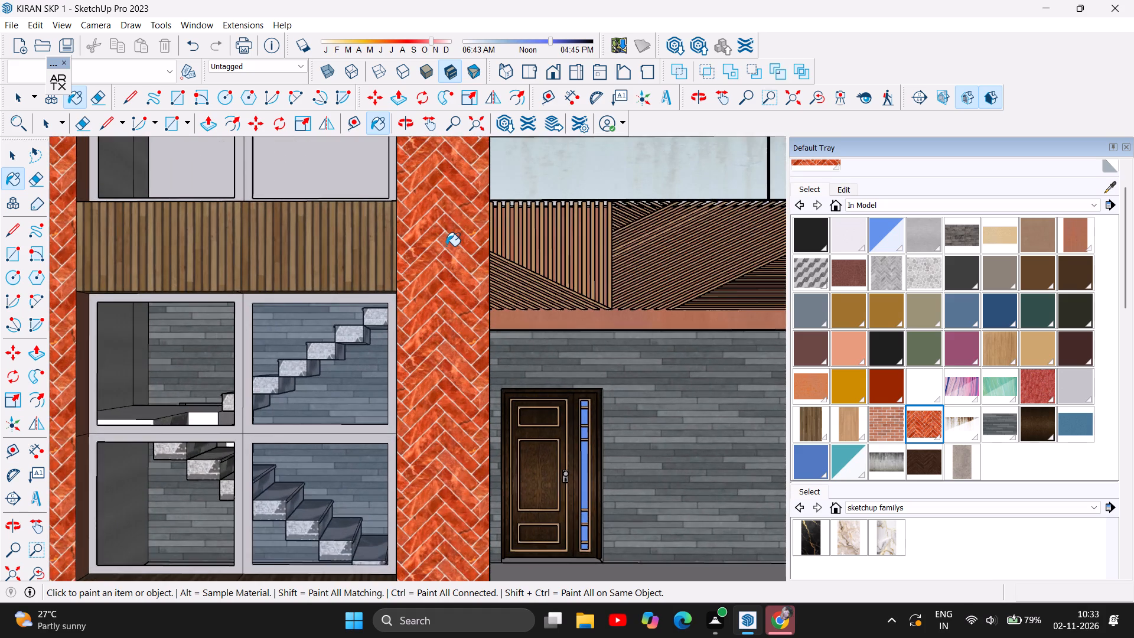
pyautogui.scroll(3, 446, 246)
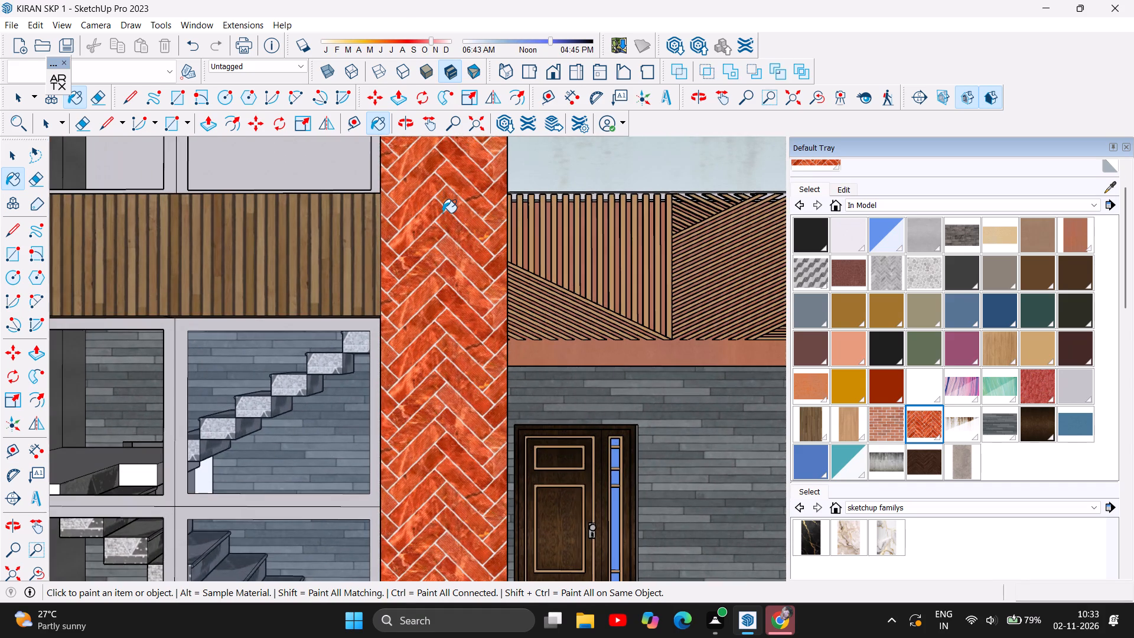
pyautogui.scroll(3, 442, 213)
pyautogui.scroll(3, 462, 297)
pyautogui.scroll(2, 458, 246)
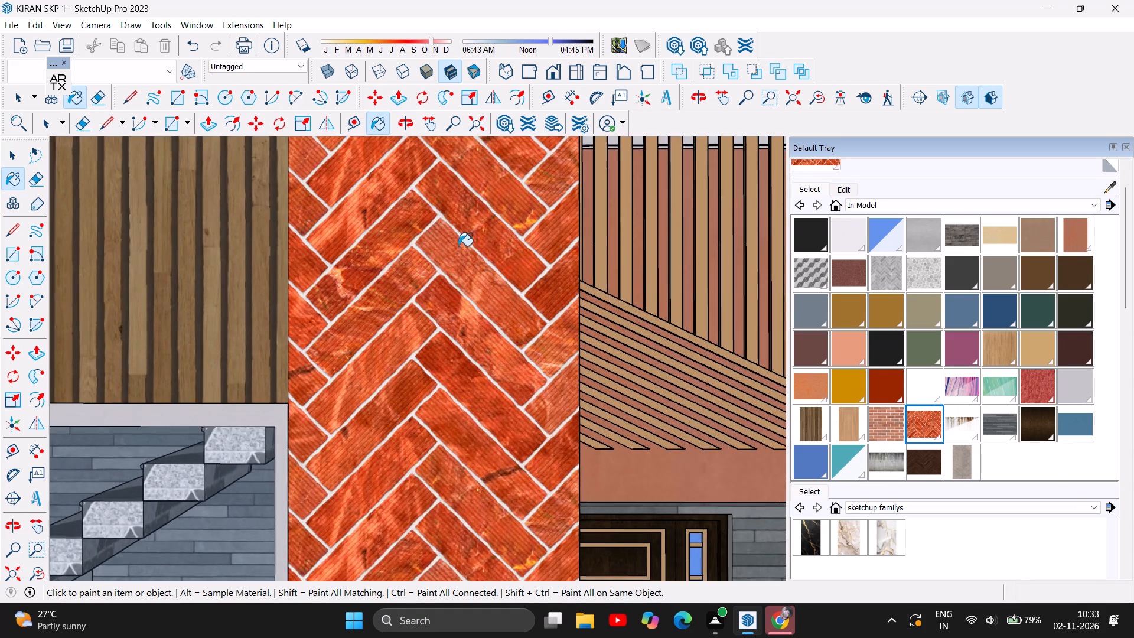
pyautogui.scroll(6, 458, 246)
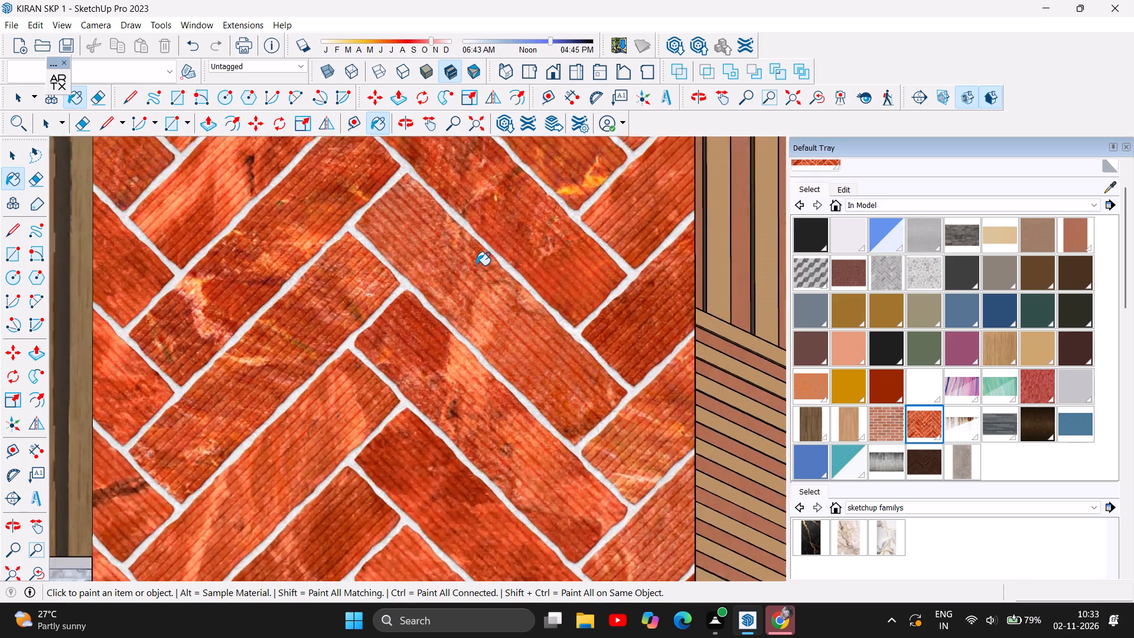
pyautogui.scroll(2, 476, 265)
pyautogui.scroll(-4, 476, 265)
pyautogui.scroll(1, 476, 265)
pyautogui.scroll(-1, 476, 265)
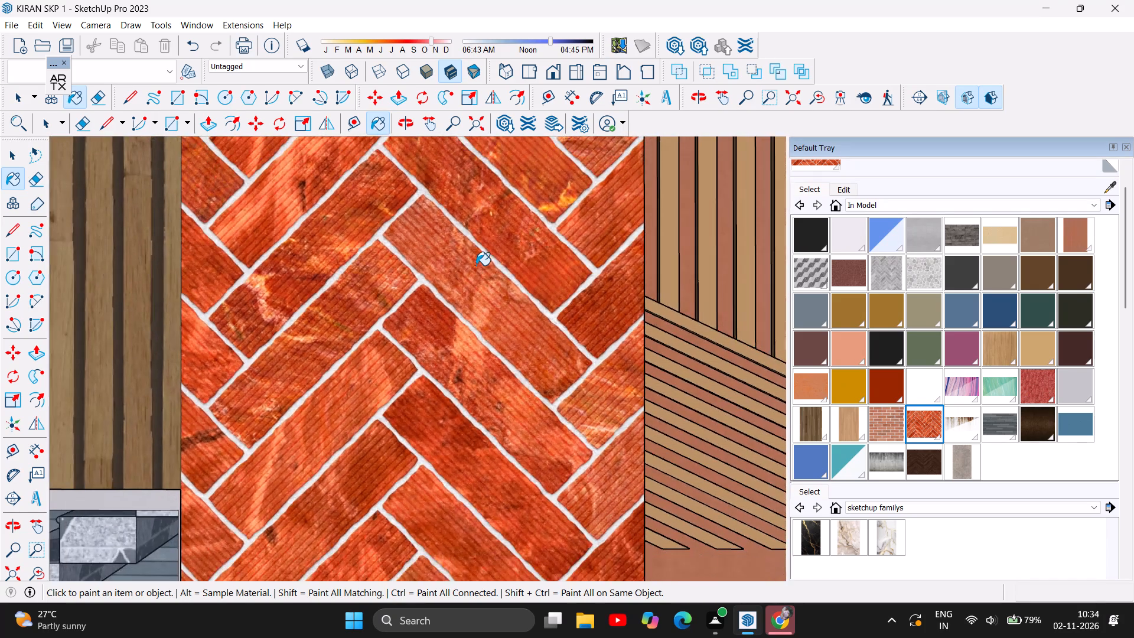
pyautogui.scroll(-2, 476, 265)
pyautogui.scroll(-6, 491, 335)
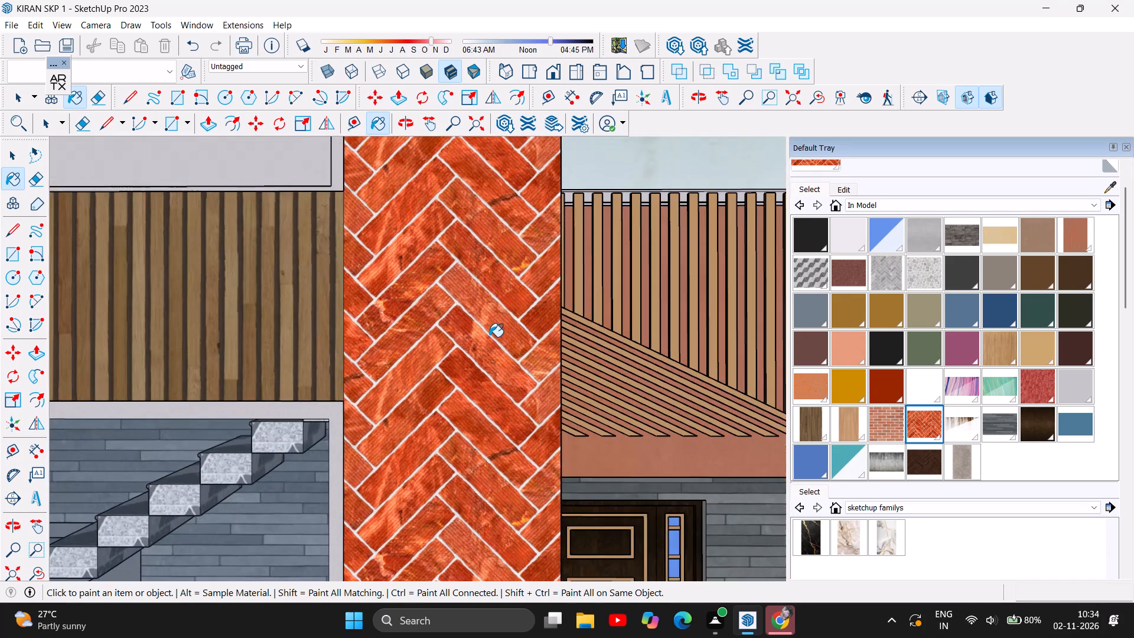
pyautogui.scroll(-1, 488, 337)
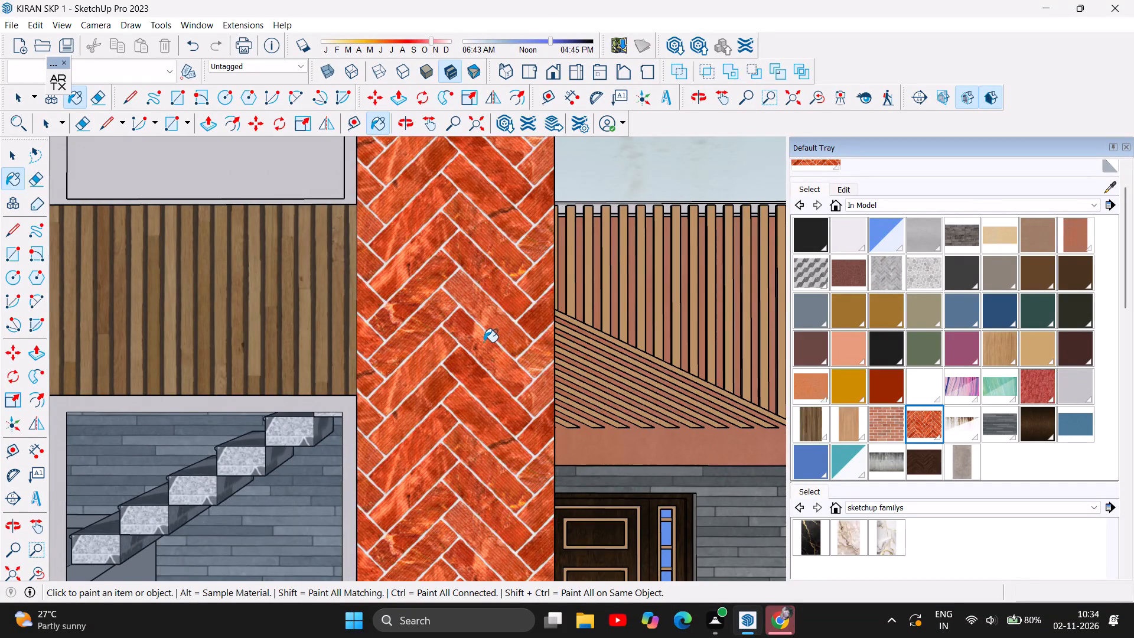
pyautogui.scroll(-1, 480, 347)
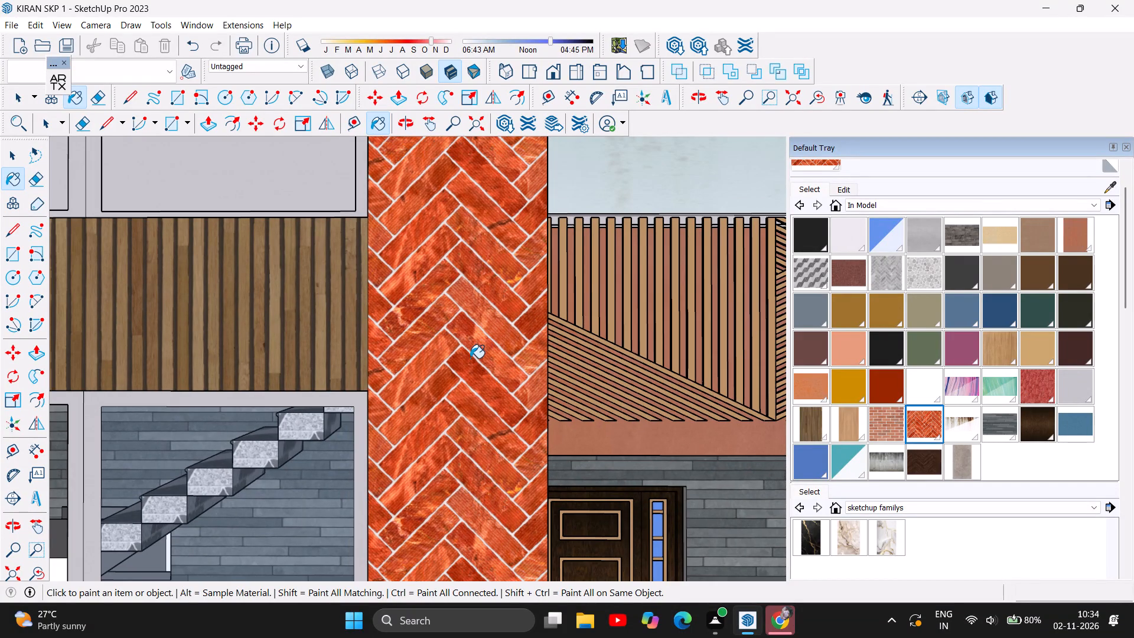
pyautogui.scroll(-2, 506, 419)
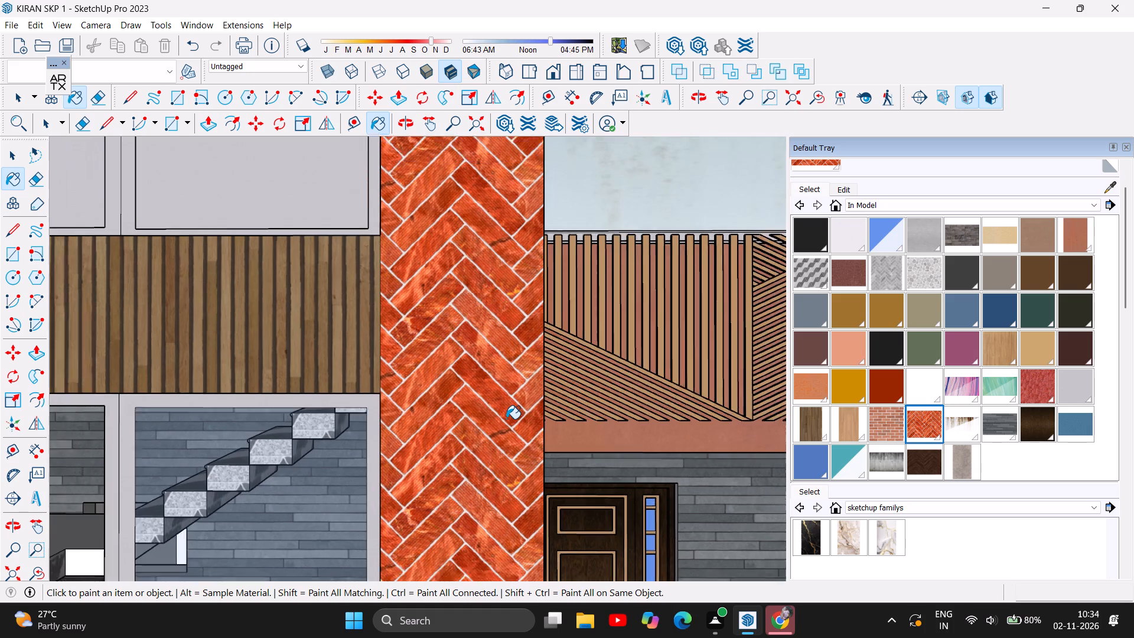
# Examine the herringbone-clad arch surround within the whole front facade, straight on and at a slight angle.
pyautogui.scroll(-4, 506, 419)
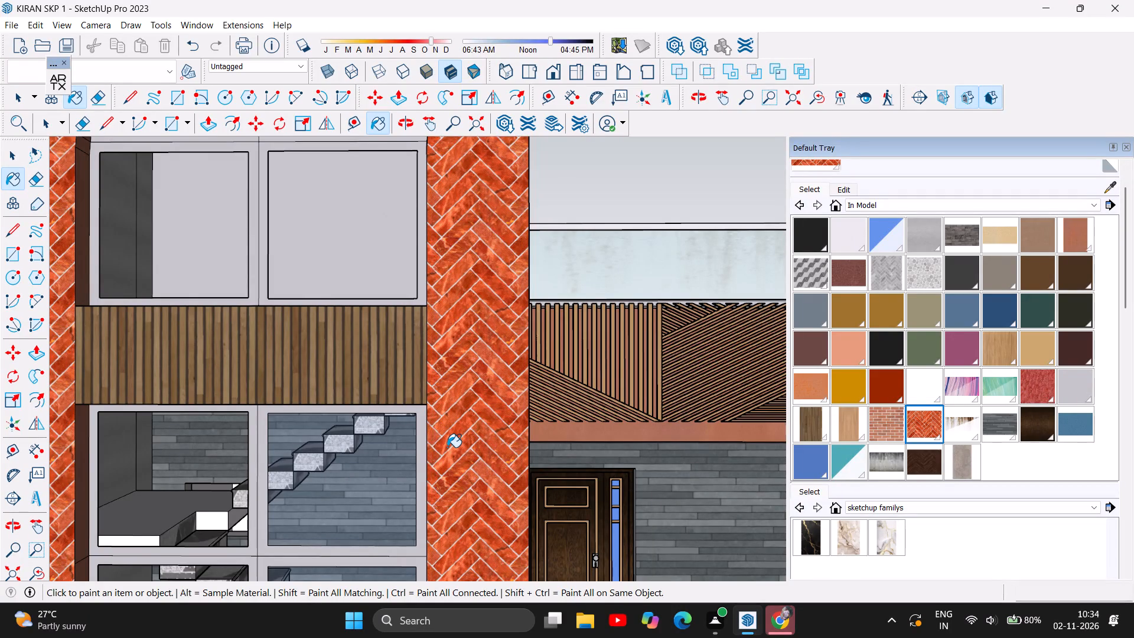
pyautogui.scroll(-1, 580, 607)
pyautogui.scroll(-4, 522, 546)
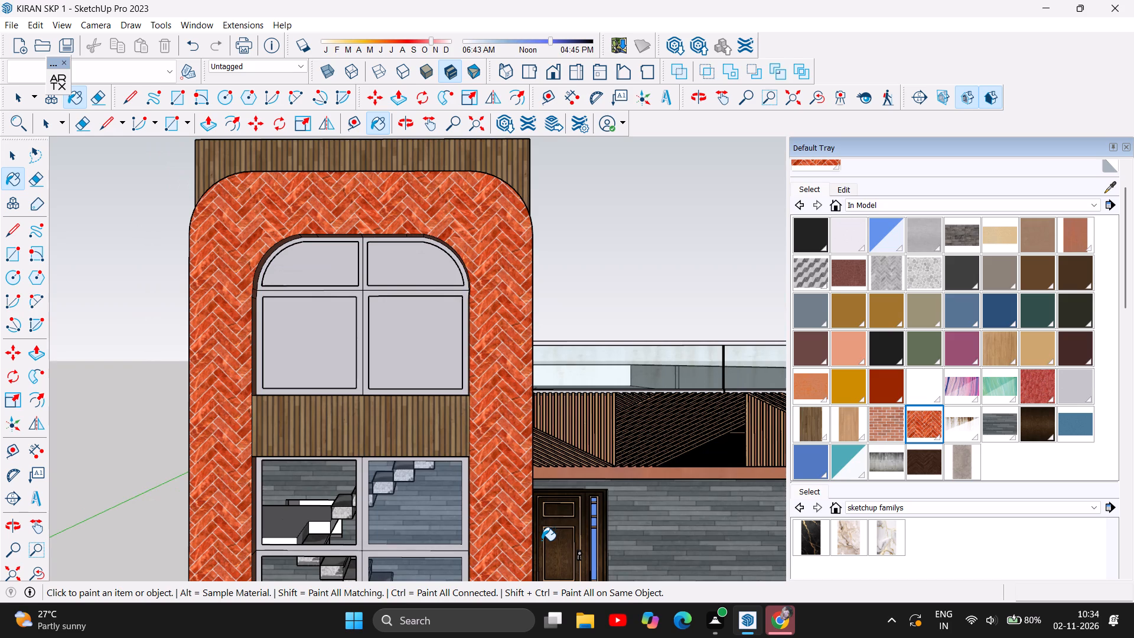
pyautogui.scroll(-3, 585, 490)
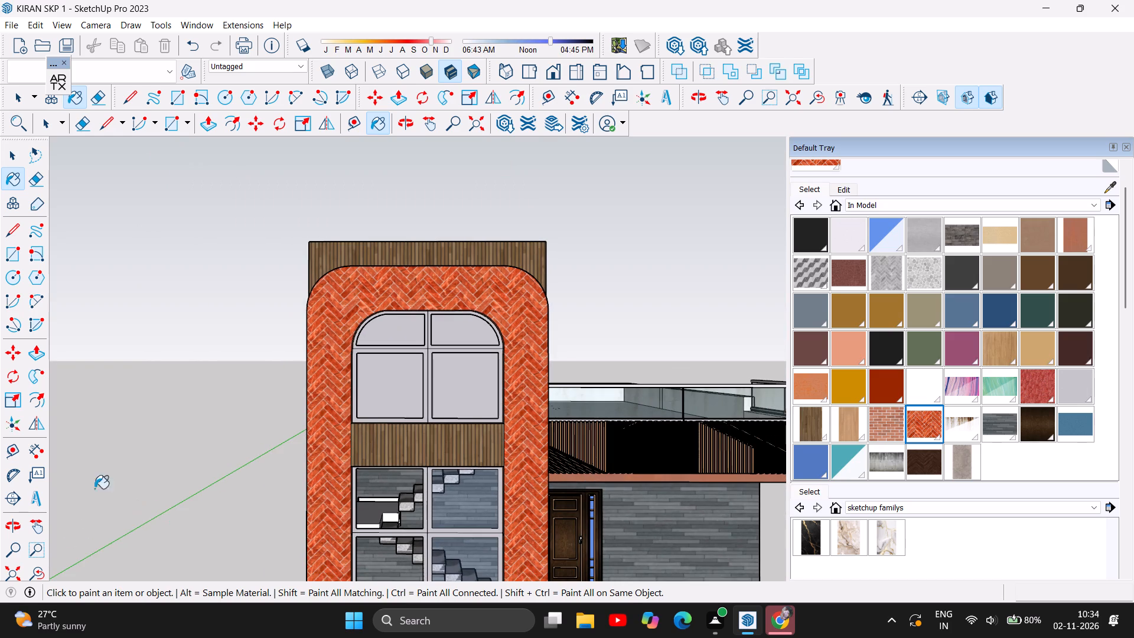
pyautogui.scroll(-4, 142, 356)
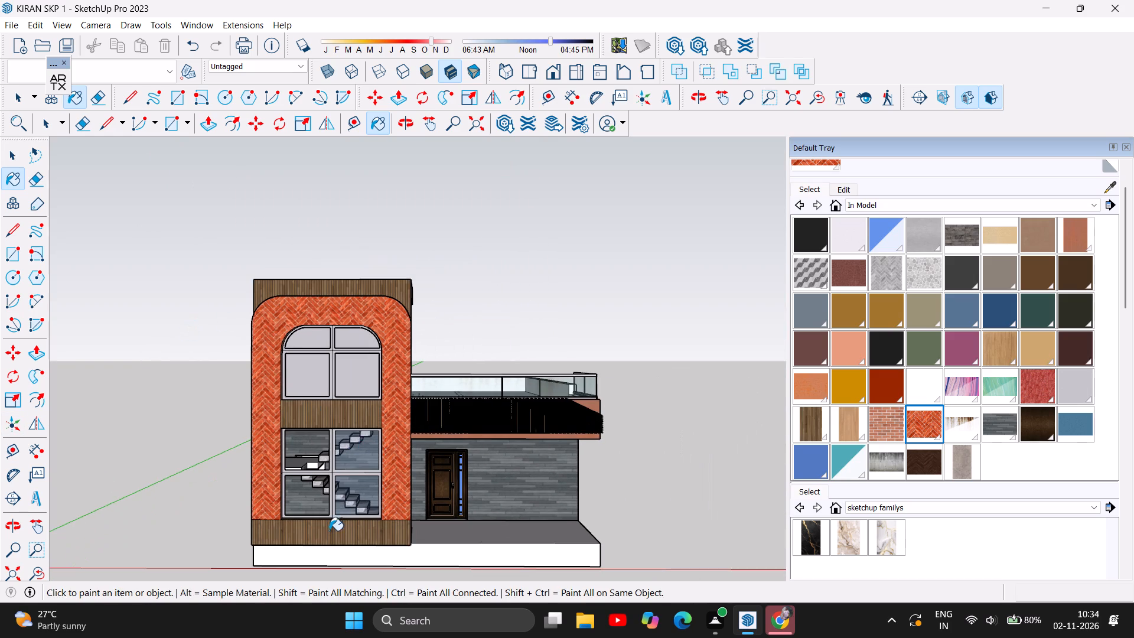
pyautogui.scroll(5, 329, 530)
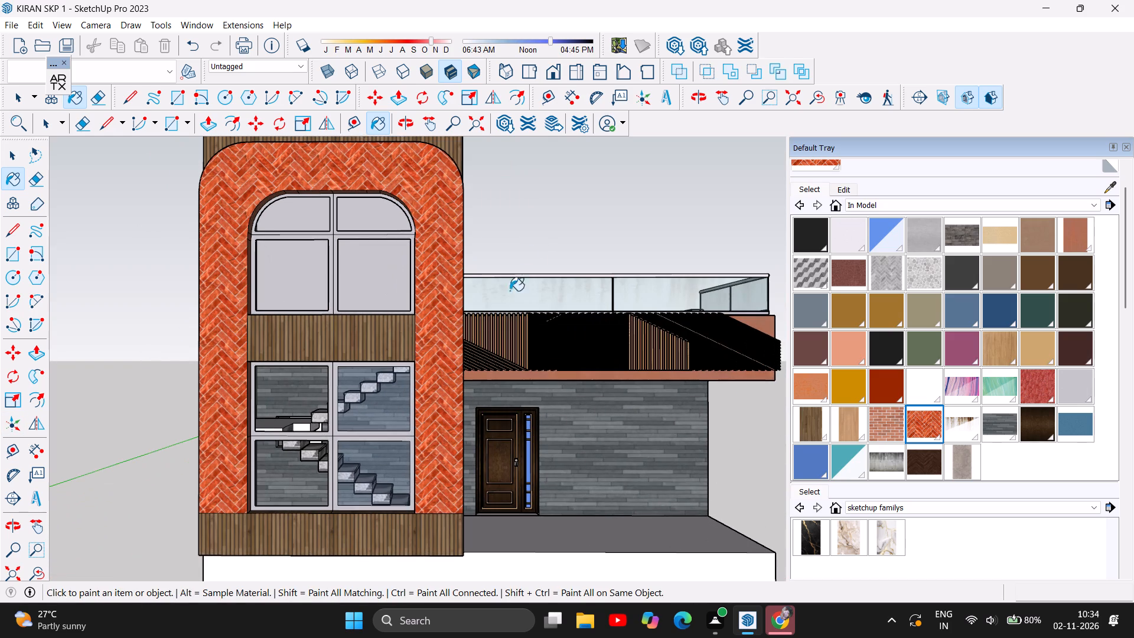
pyautogui.click(411, 124)
pyautogui.moveTo(512, 257); pyautogui.dragTo(486, 262)
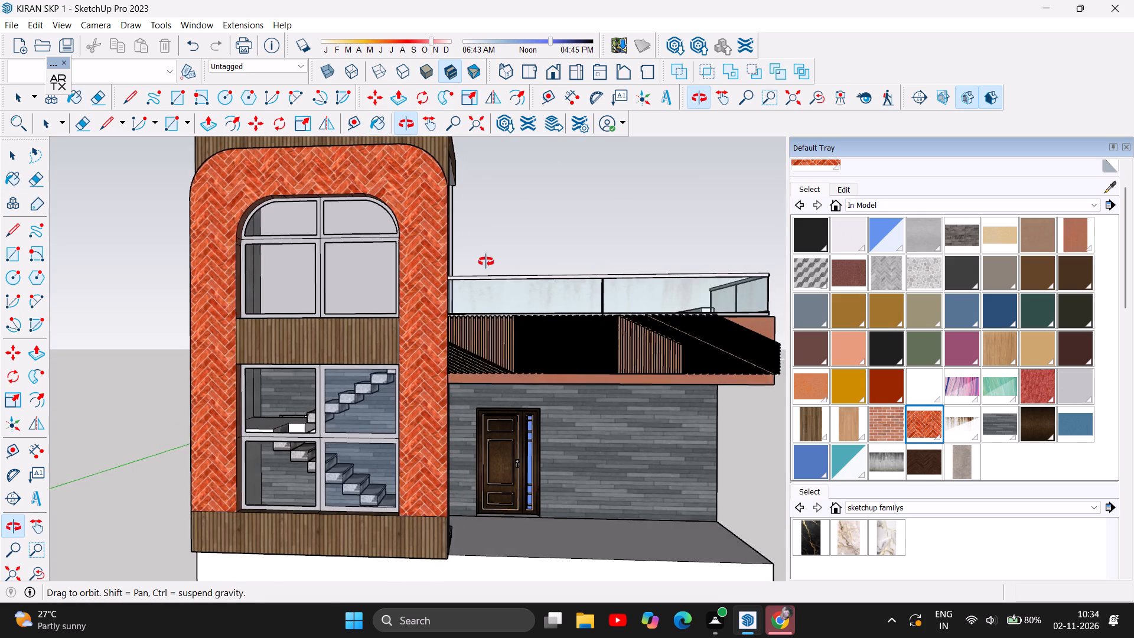
pyautogui.moveTo(486, 262); pyautogui.dragTo(468, 262)
pyautogui.scroll(1, 374, 366)
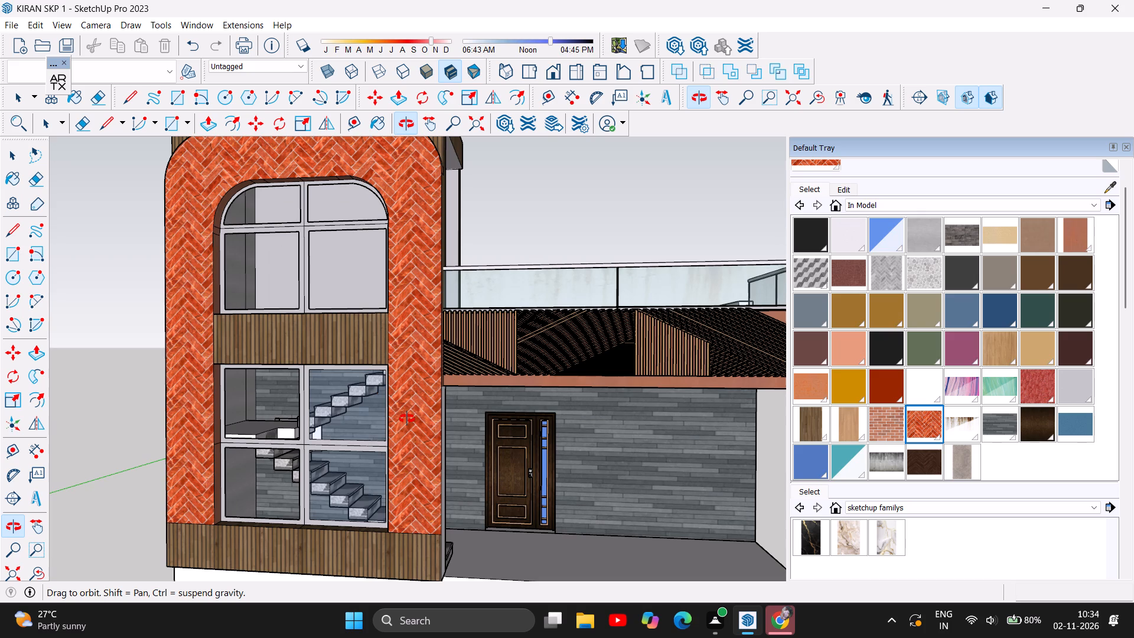
pyautogui.scroll(-1, 414, 411)
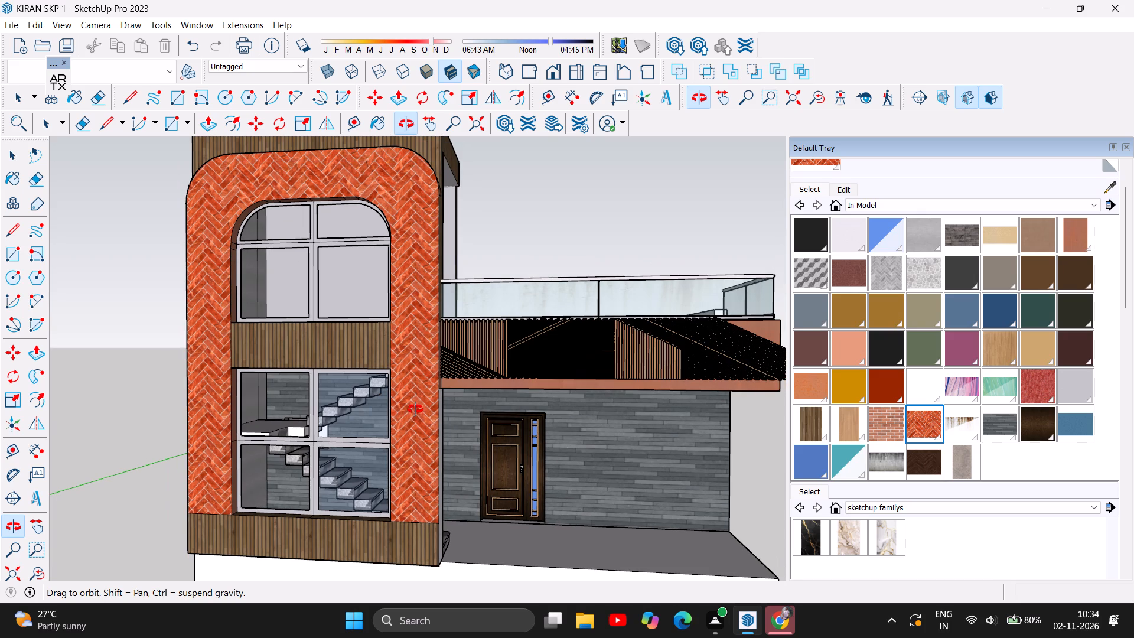
# Examine the herringbone-clad tower, slatted balcony and porch from several angles, closer in and as a whole facade.
pyautogui.scroll(1, 457, 450)
pyautogui.moveTo(486, 490); pyautogui.dragTo(357, 528)
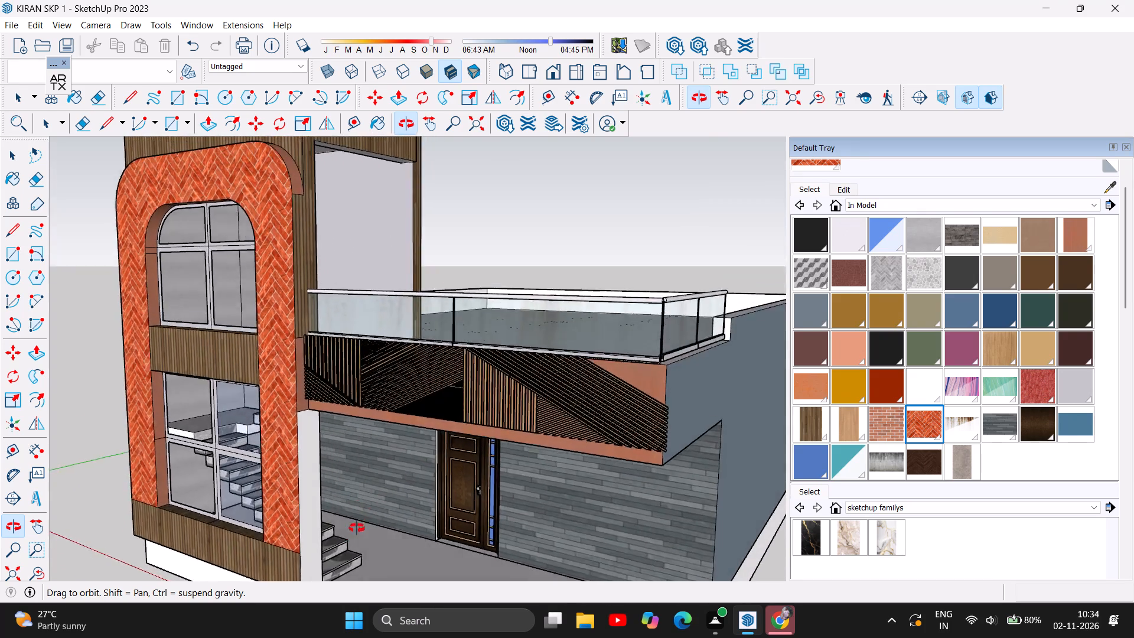
pyautogui.moveTo(357, 528); pyautogui.dragTo(311, 591)
pyautogui.moveTo(325, 579); pyautogui.dragTo(332, 577)
pyautogui.moveTo(341, 572); pyautogui.dragTo(523, 466)
pyautogui.moveTo(532, 463); pyautogui.dragTo(555, 457)
pyautogui.moveTo(567, 453); pyautogui.dragTo(633, 435)
pyautogui.moveTo(120, 439); pyautogui.dragTo(190, 444)
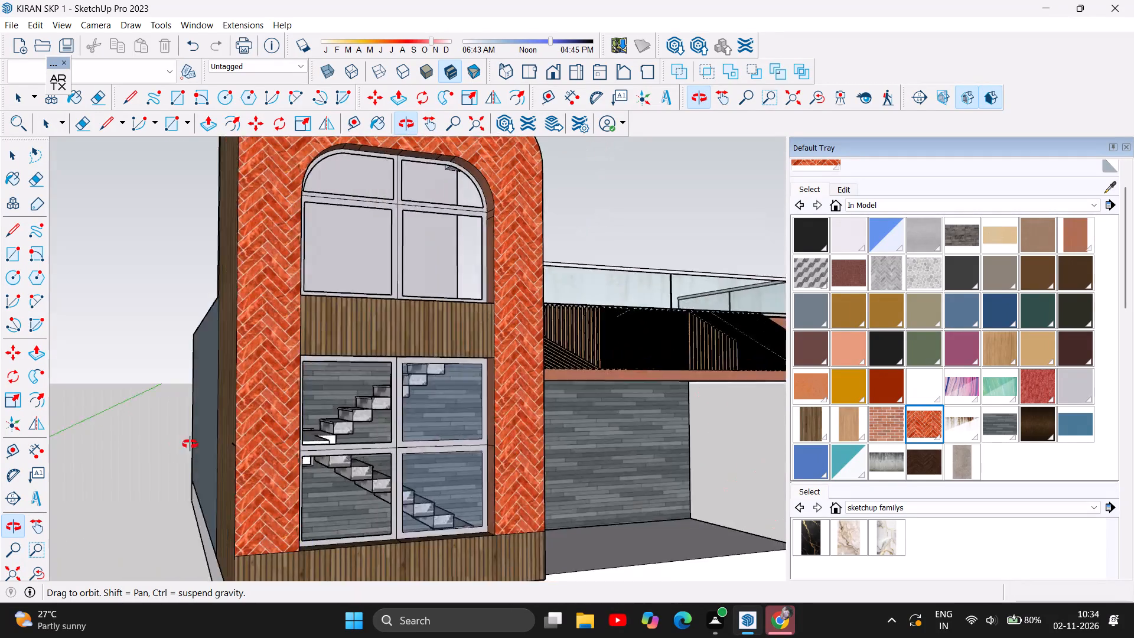
pyautogui.moveTo(190, 444); pyautogui.dragTo(63, 466)
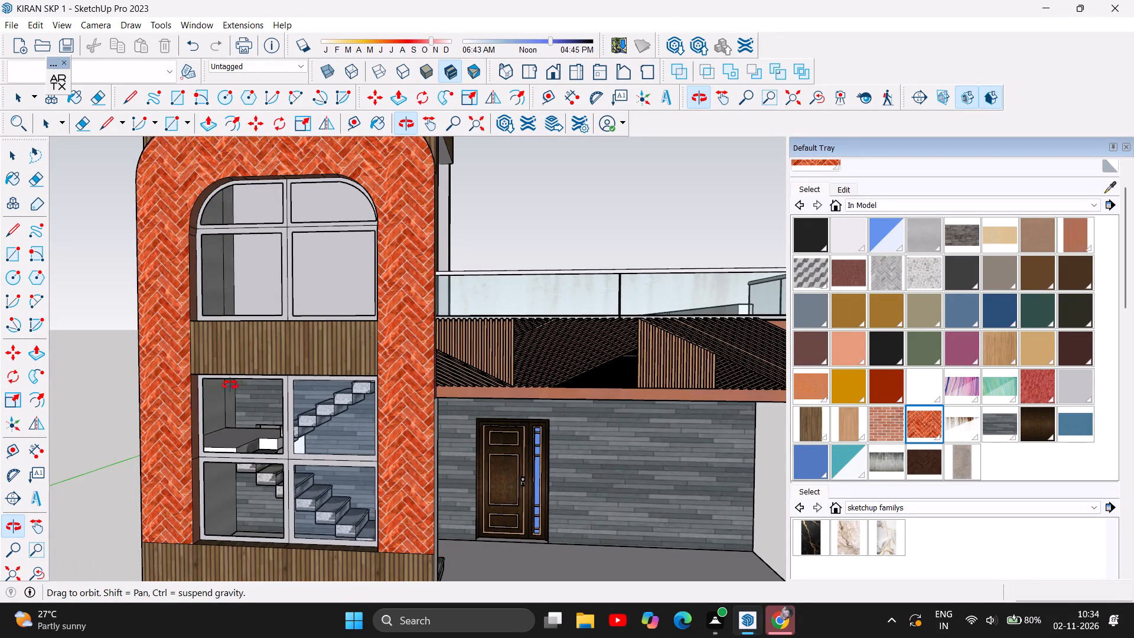
pyautogui.scroll(-1, 198, 377)
pyautogui.scroll(-1, 251, 429)
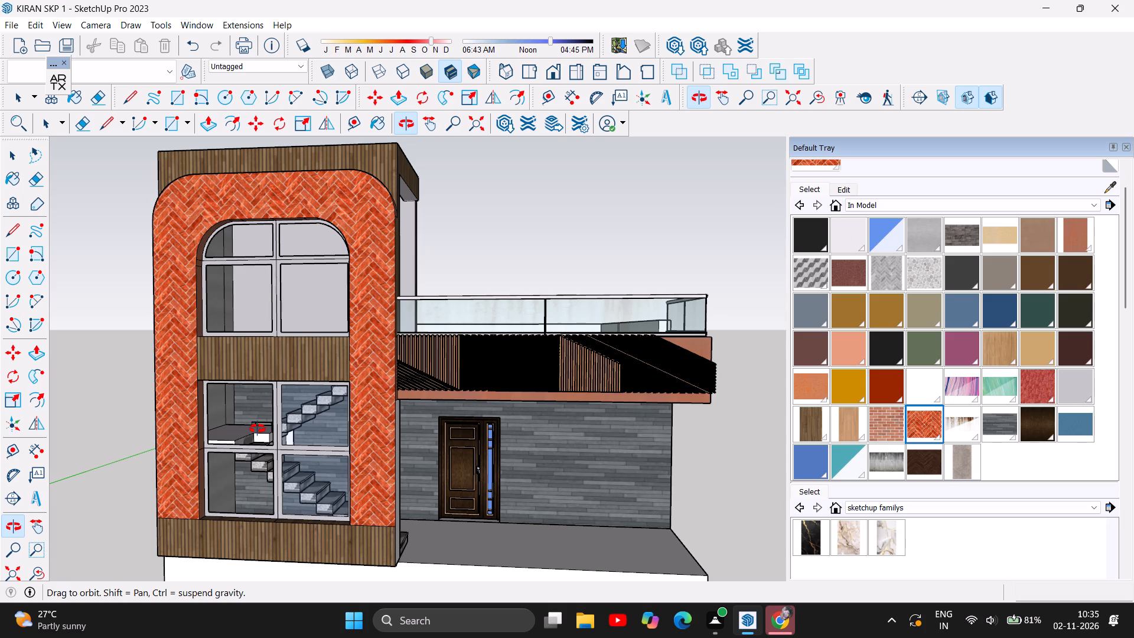
pyautogui.scroll(-1, 521, 441)
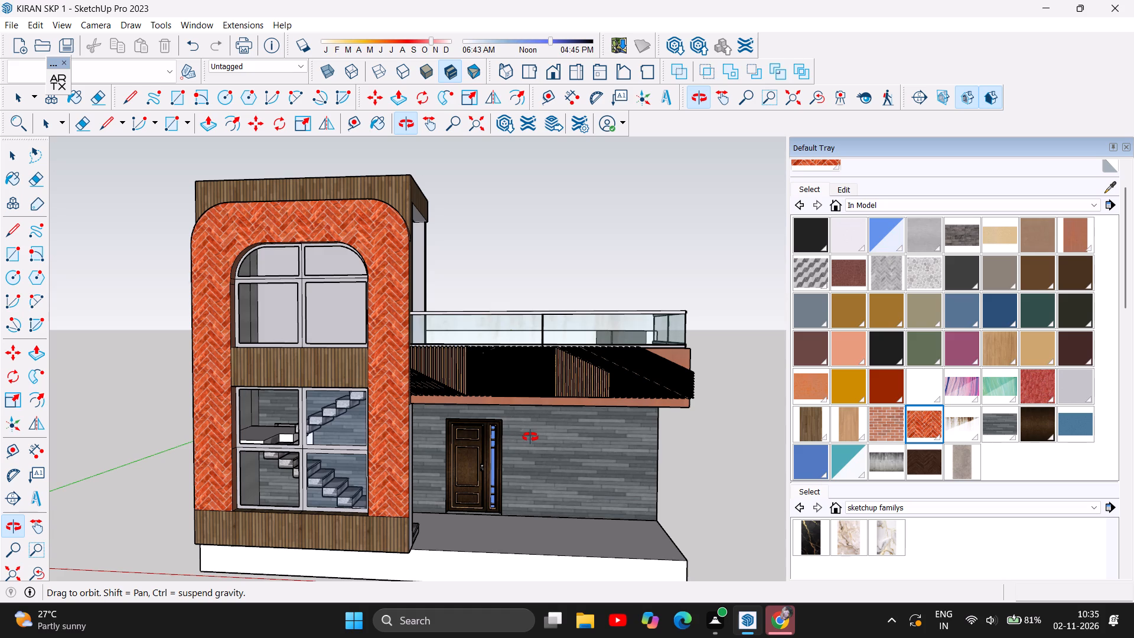
pyautogui.scroll(-3, 540, 432)
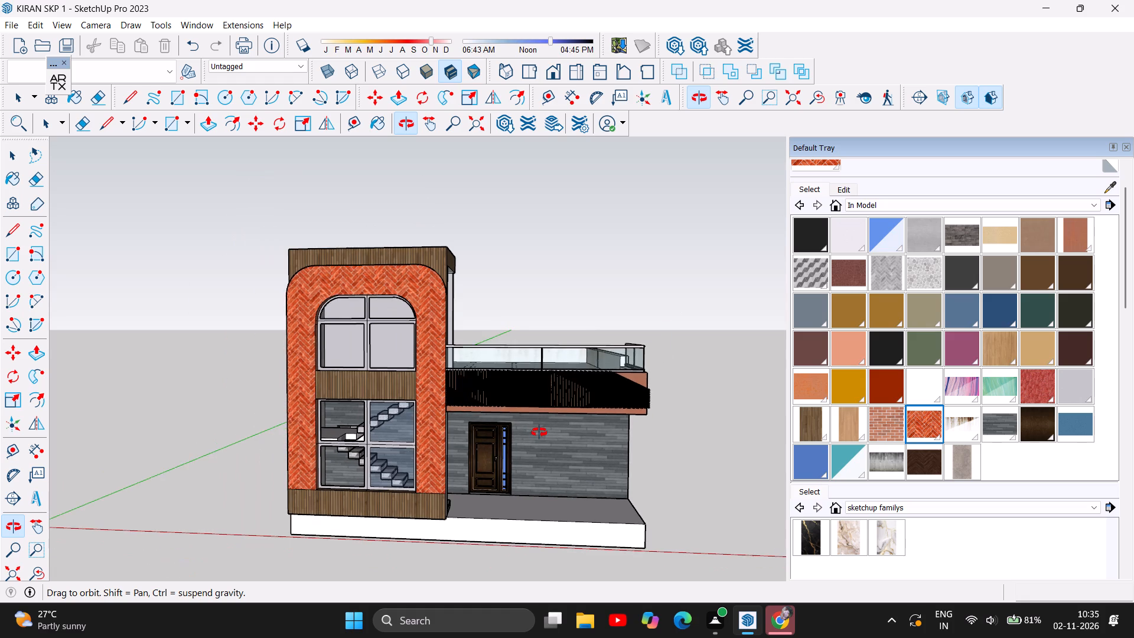
pyautogui.moveTo(569, 484); pyautogui.dragTo(399, 527)
# Examine the top of the herringbone arch surround up close, straight on and from above, and within the whole front facade.
pyautogui.scroll(4, 333, 320)
pyautogui.scroll(4, 308, 268)
pyautogui.scroll(1, 340, 320)
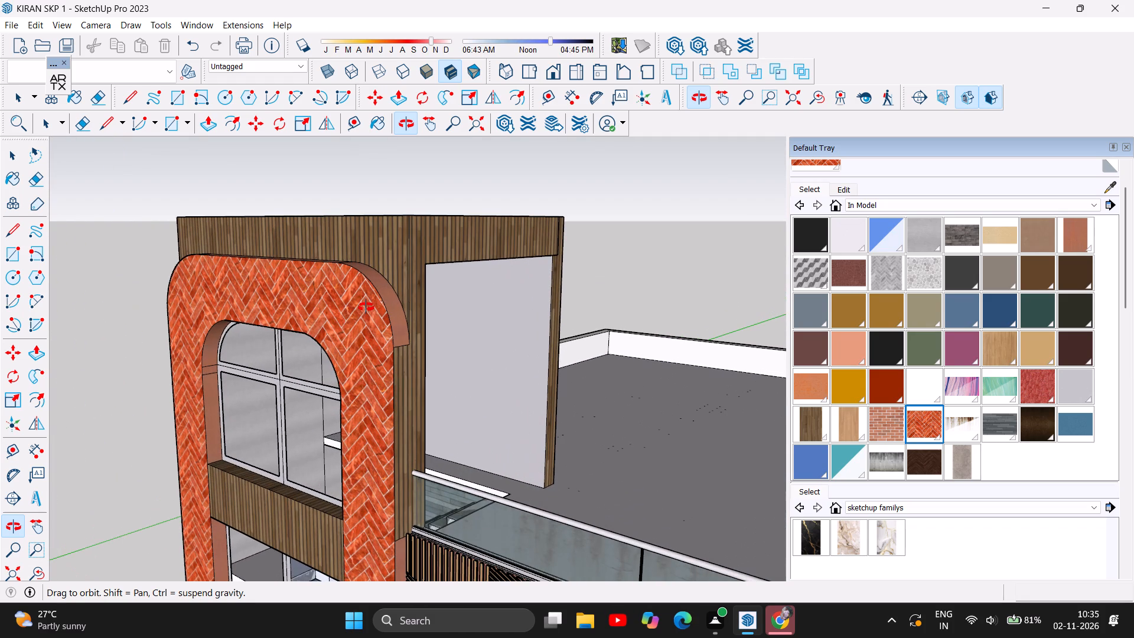
pyautogui.moveTo(171, 325); pyautogui.dragTo(307, 333)
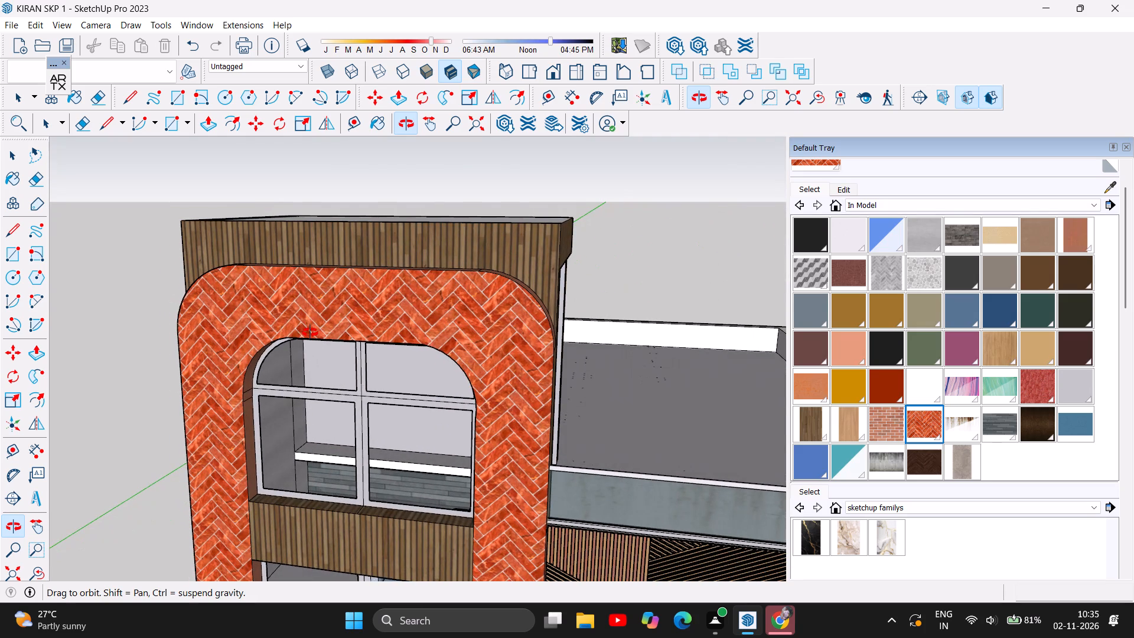
pyautogui.scroll(2, 423, 344)
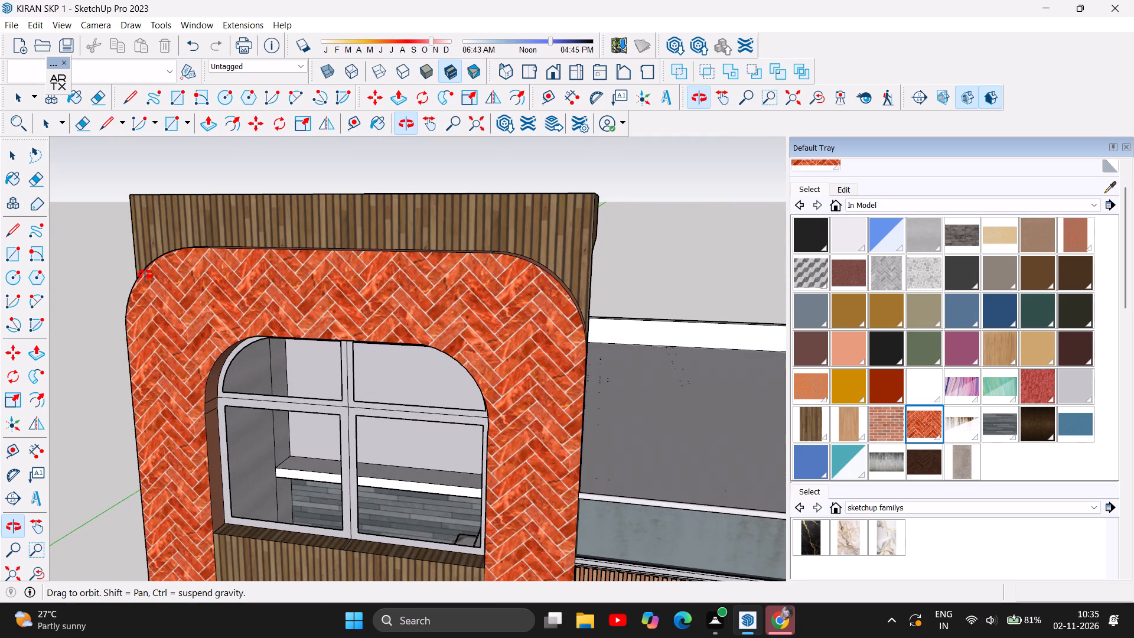
pyautogui.moveTo(156, 275); pyautogui.dragTo(230, 242)
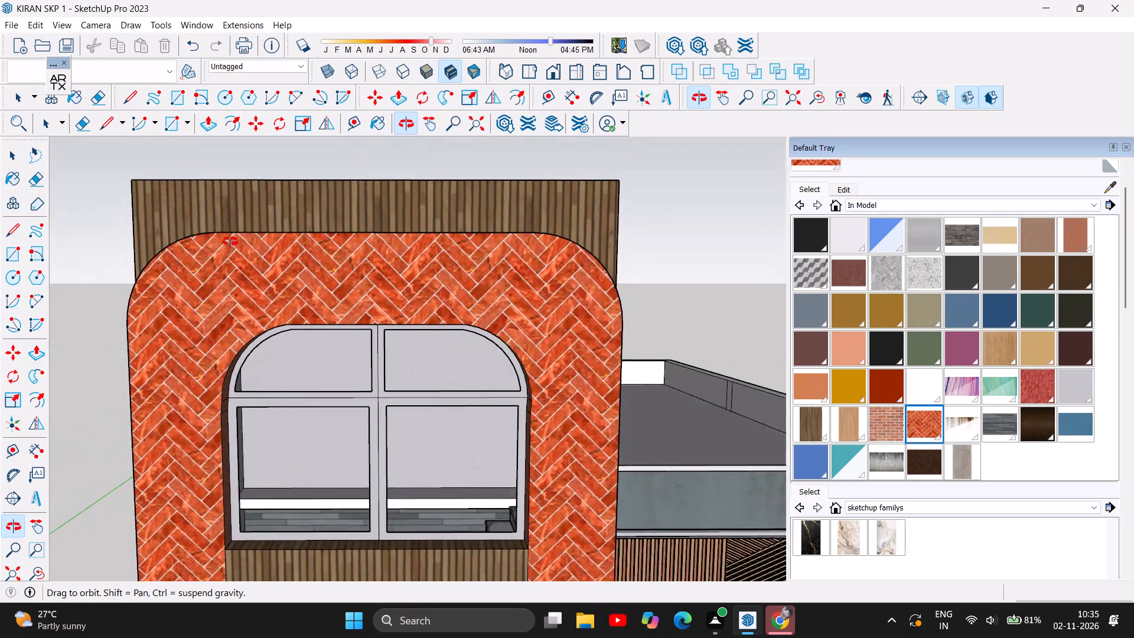
pyautogui.moveTo(230, 242); pyautogui.dragTo(259, 233)
pyautogui.scroll(-3, 261, 252)
pyautogui.scroll(-5, 342, 240)
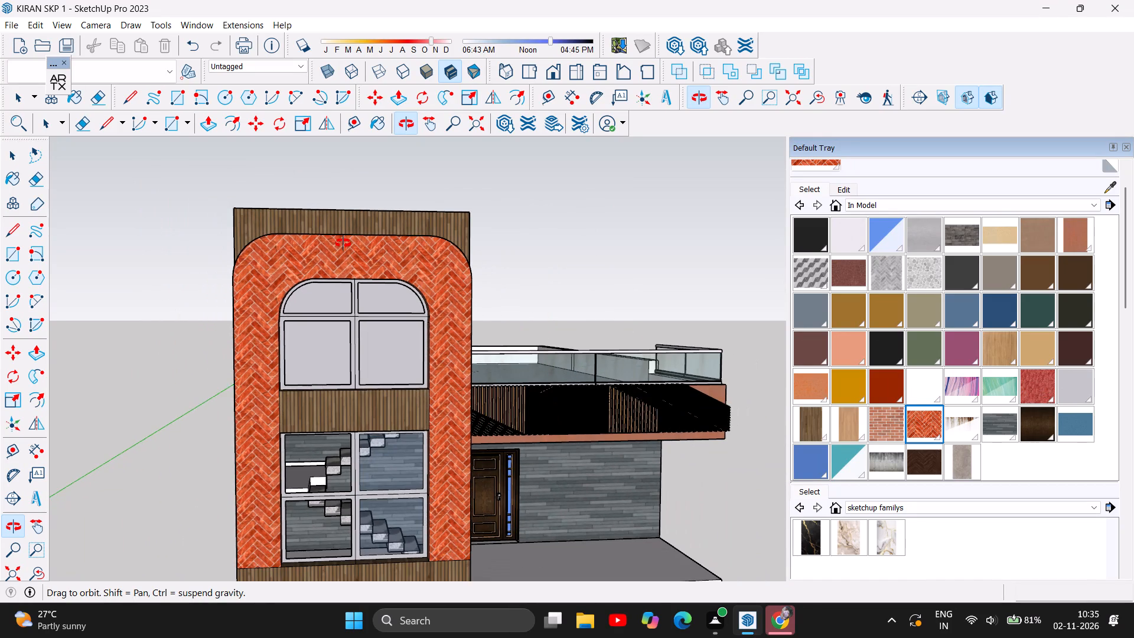
pyautogui.scroll(-3, 343, 243)
pyautogui.moveTo(426, 404); pyautogui.dragTo(415, 385)
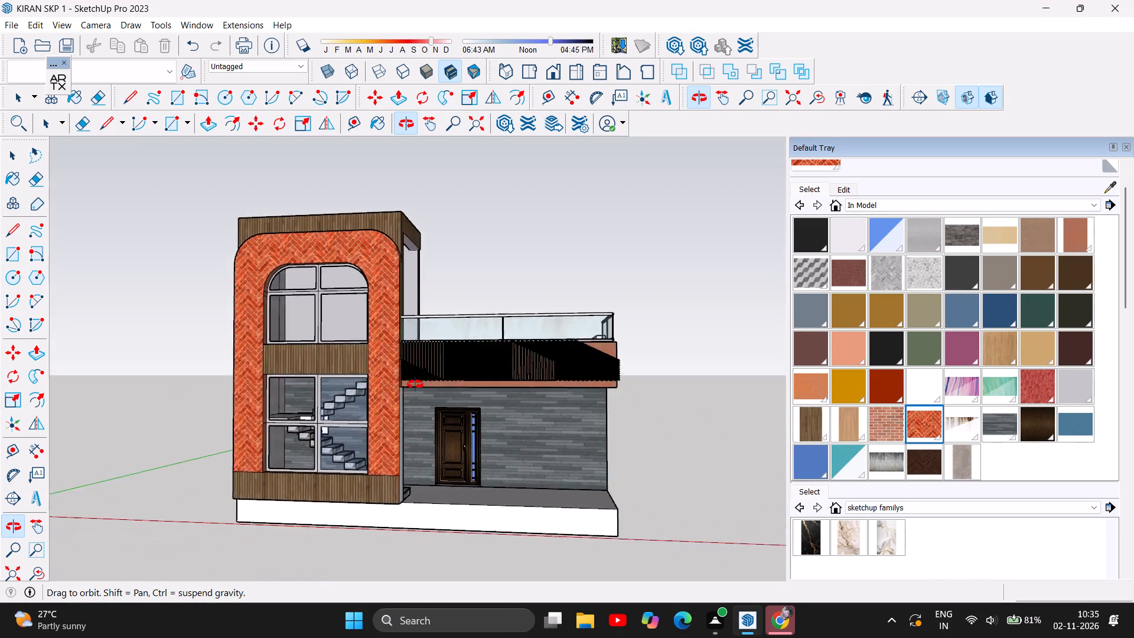
pyautogui.moveTo(415, 385); pyautogui.dragTo(478, 390)
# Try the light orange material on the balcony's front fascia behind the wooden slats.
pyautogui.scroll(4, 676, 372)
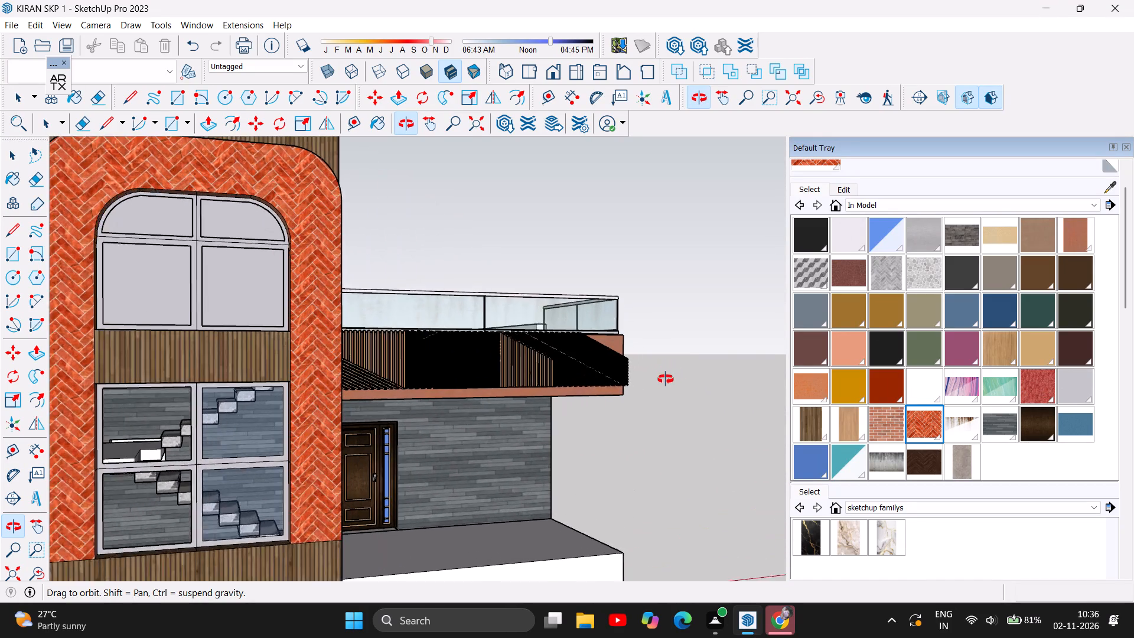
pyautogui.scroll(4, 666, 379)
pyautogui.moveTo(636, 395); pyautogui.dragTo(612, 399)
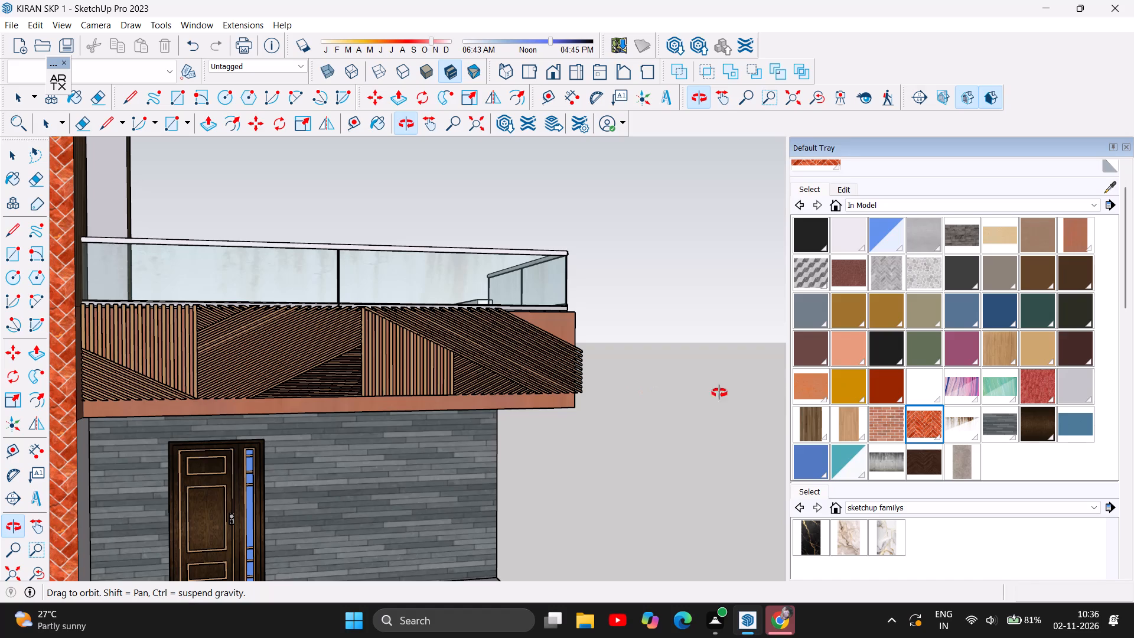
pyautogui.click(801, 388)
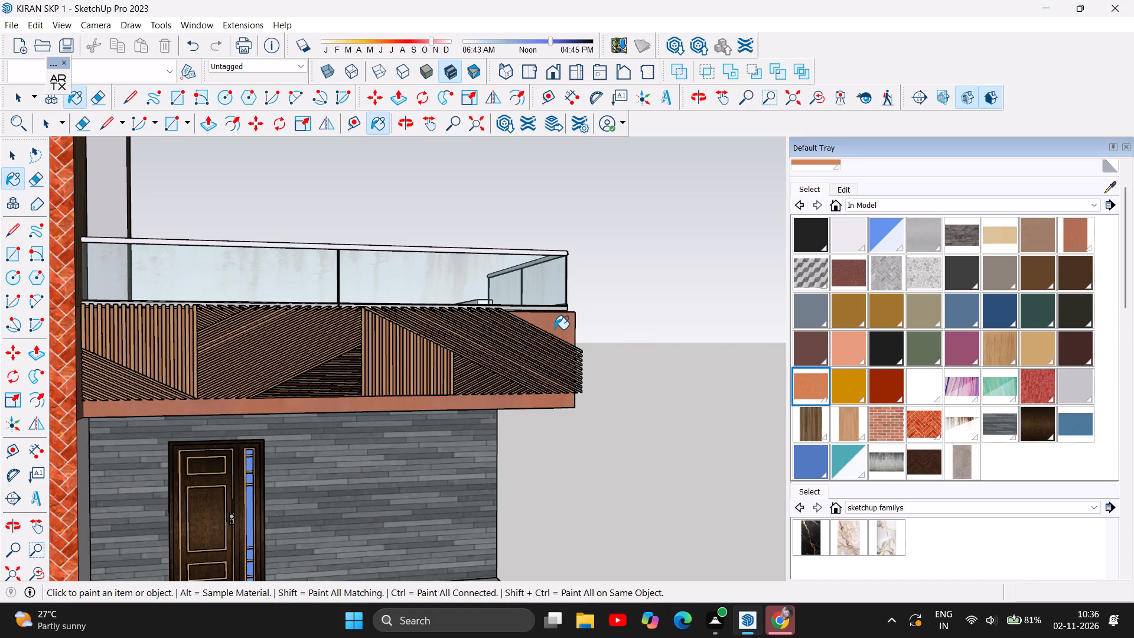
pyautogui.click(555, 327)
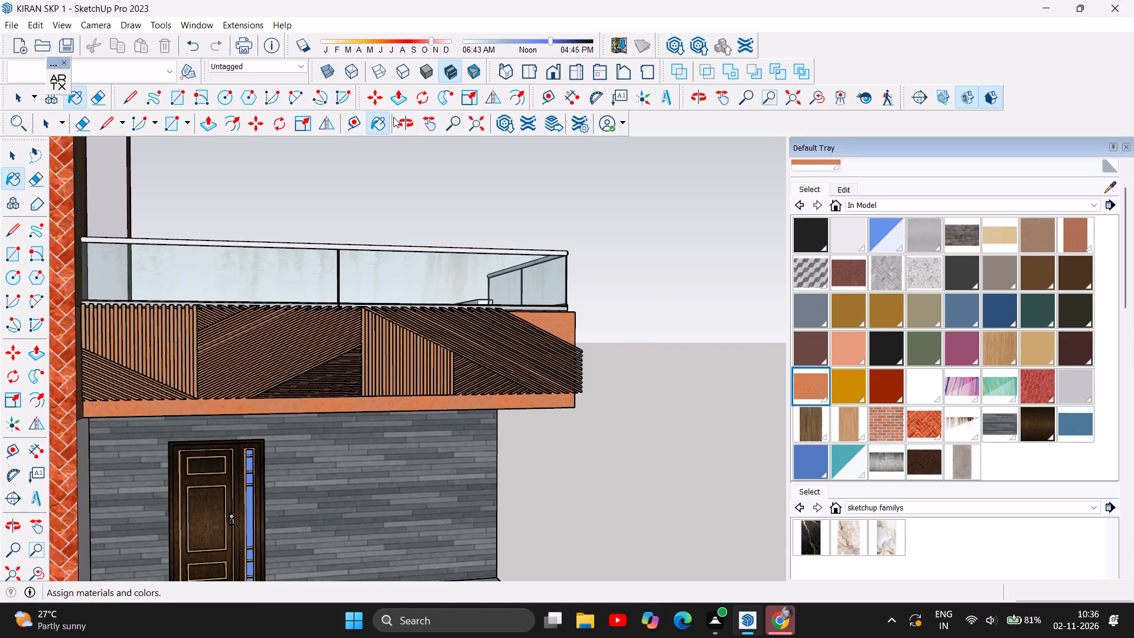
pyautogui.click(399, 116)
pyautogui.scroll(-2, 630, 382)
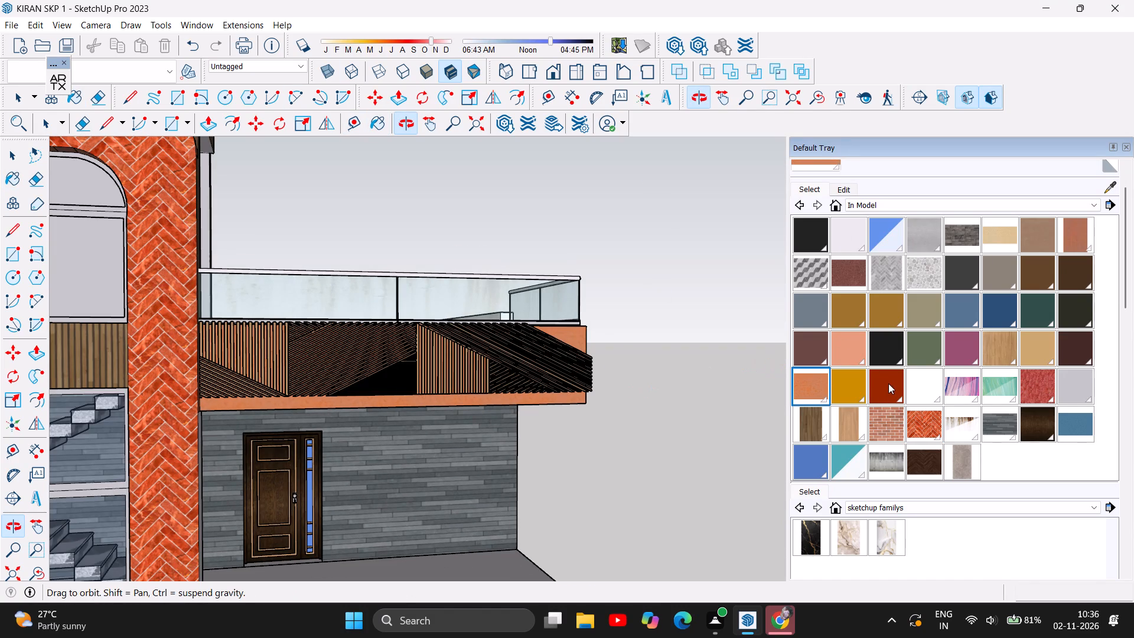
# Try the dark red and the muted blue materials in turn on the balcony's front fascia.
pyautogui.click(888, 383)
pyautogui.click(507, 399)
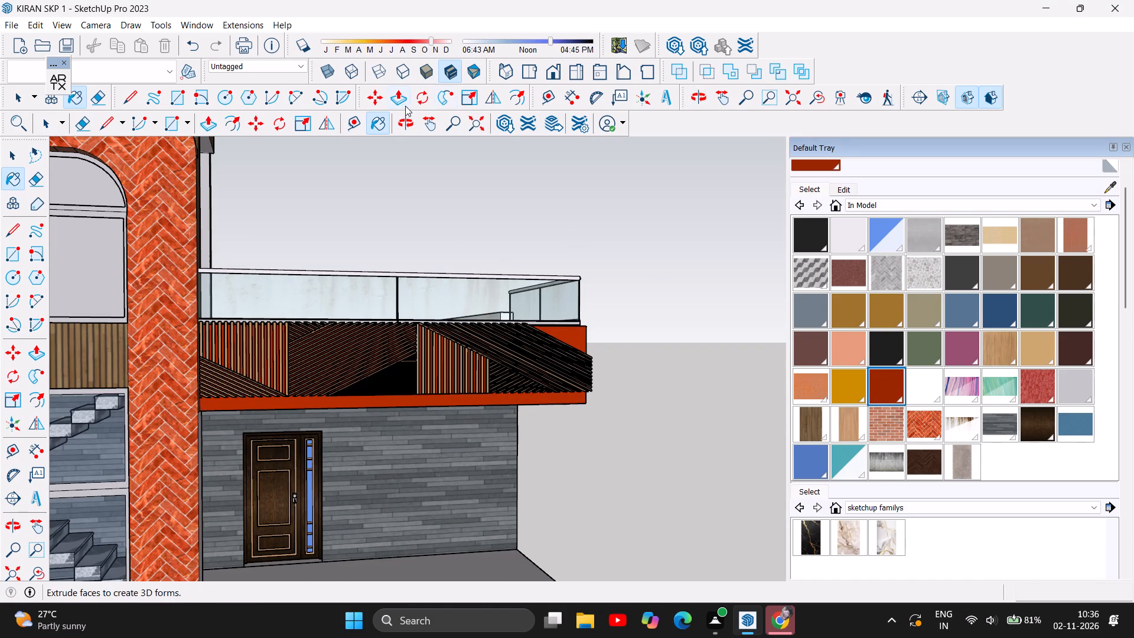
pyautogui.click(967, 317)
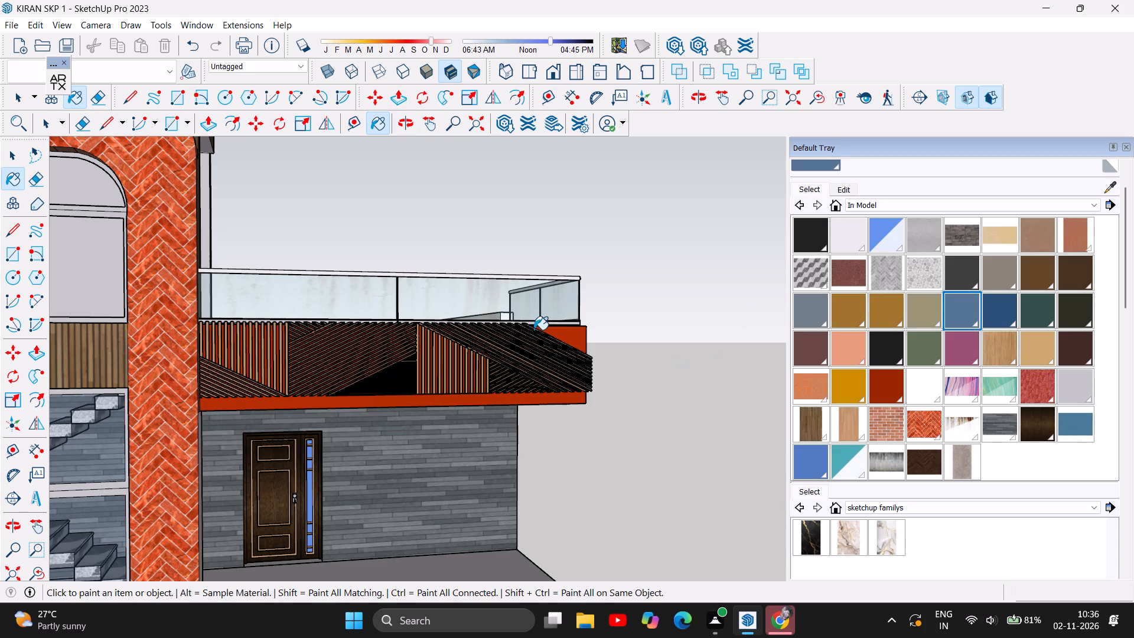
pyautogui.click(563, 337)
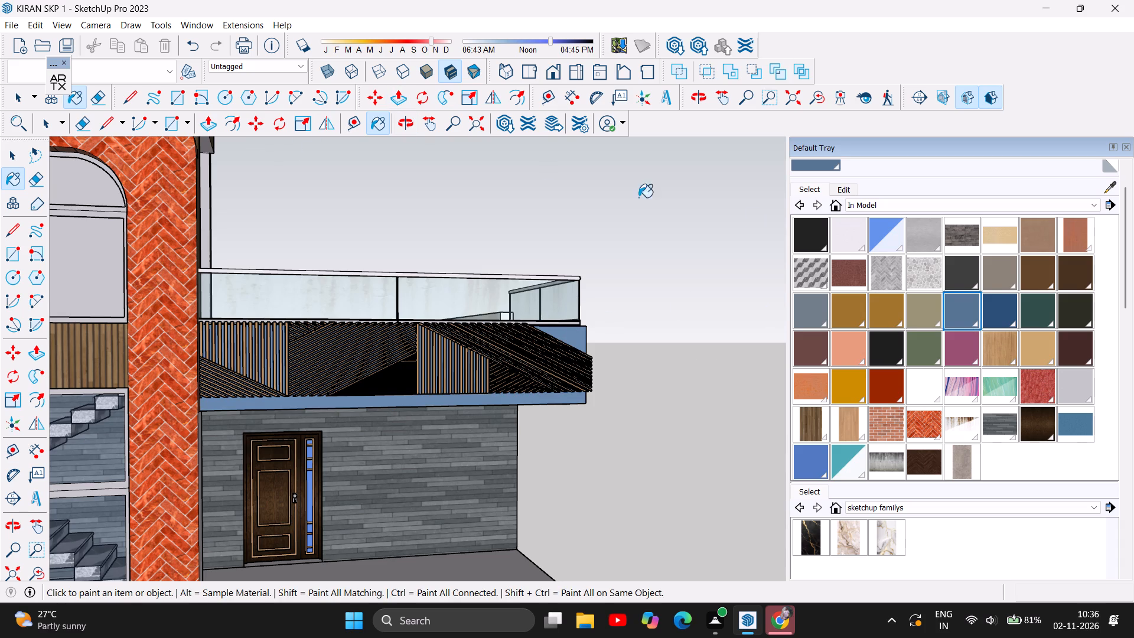
# Paint the balcony's front fascia behind the slats with the plain light grey material.
pyautogui.click(1073, 395)
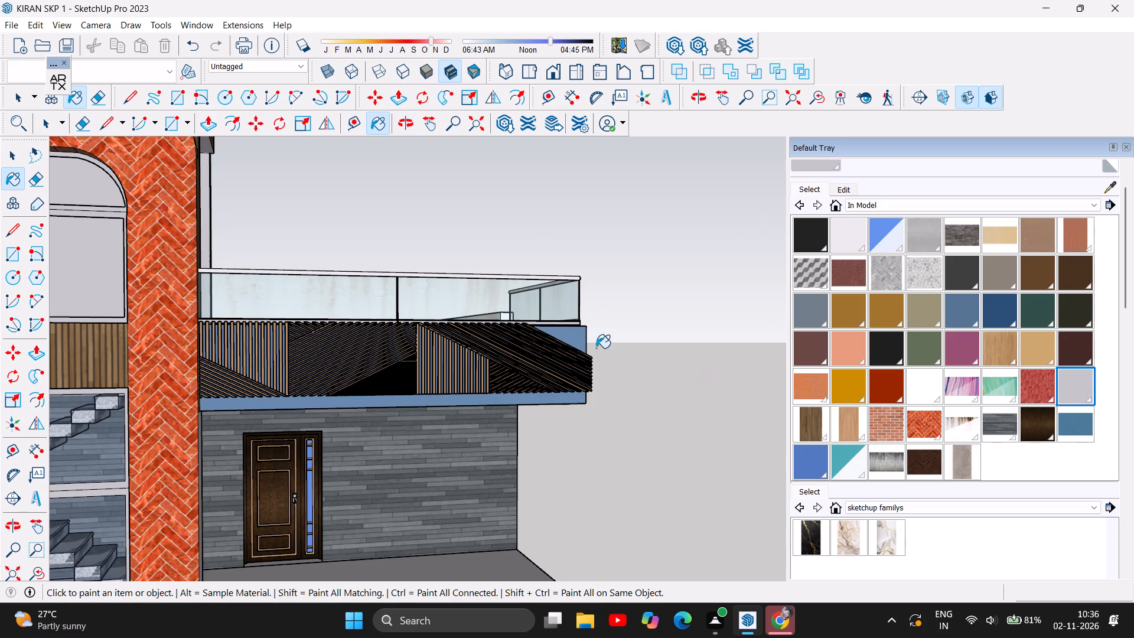
pyautogui.click(575, 344)
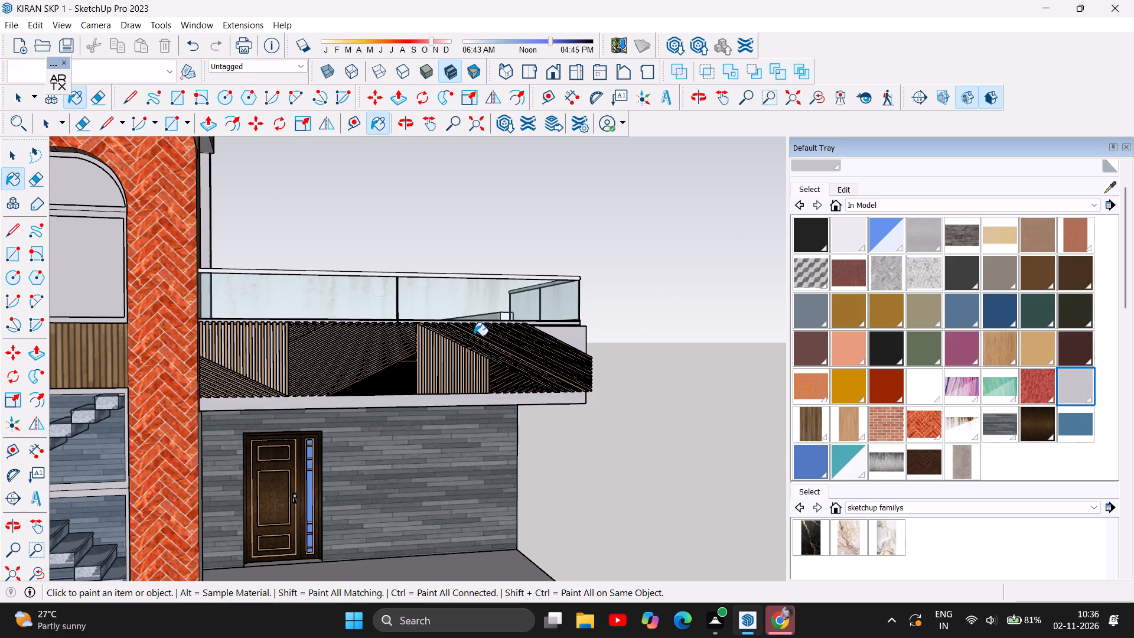
# Examine the light grey balcony fascia together with the herringbone tower, from the front, from above and closer in.
pyautogui.scroll(-5, 560, 421)
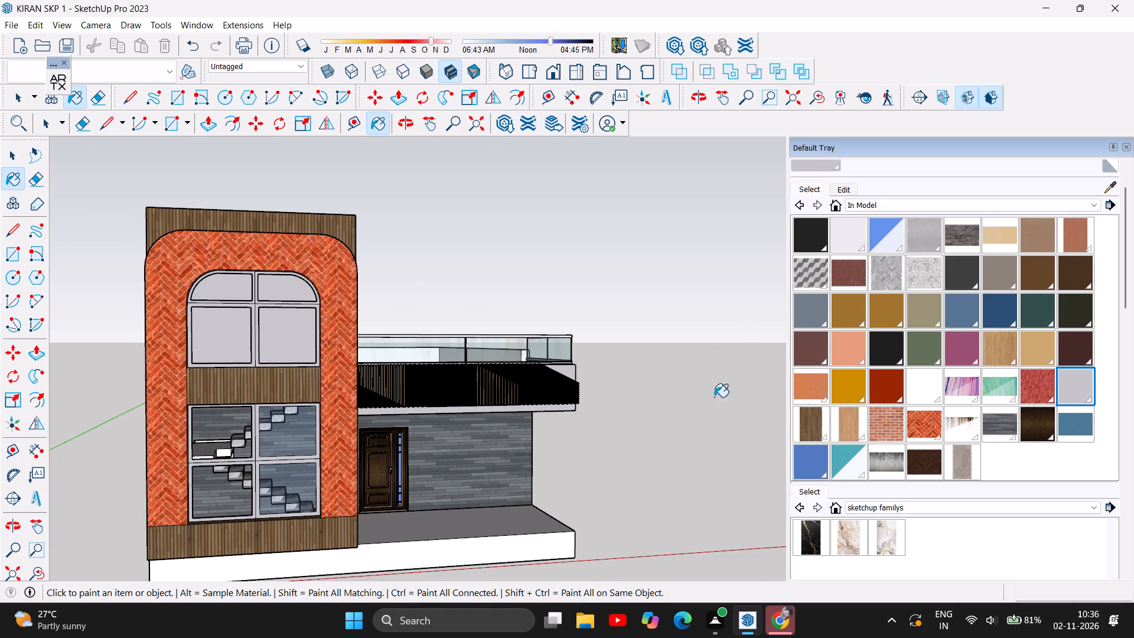
pyautogui.click(404, 119)
pyautogui.moveTo(613, 349); pyautogui.dragTo(551, 367)
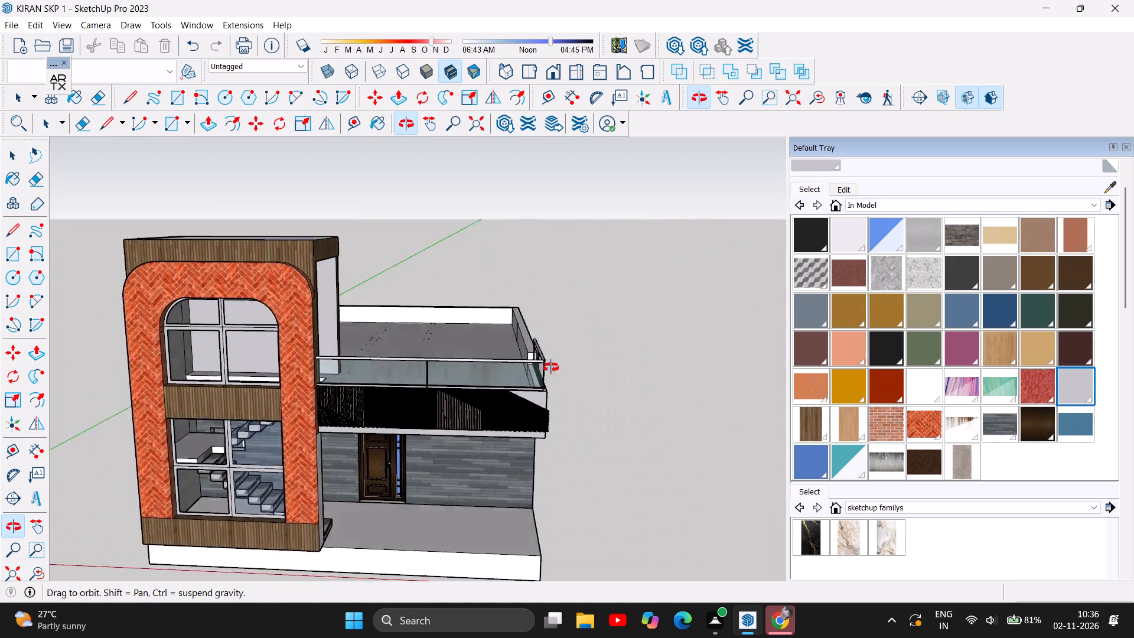
pyautogui.moveTo(551, 367); pyautogui.dragTo(574, 323)
pyautogui.moveTo(583, 312); pyautogui.dragTo(613, 313)
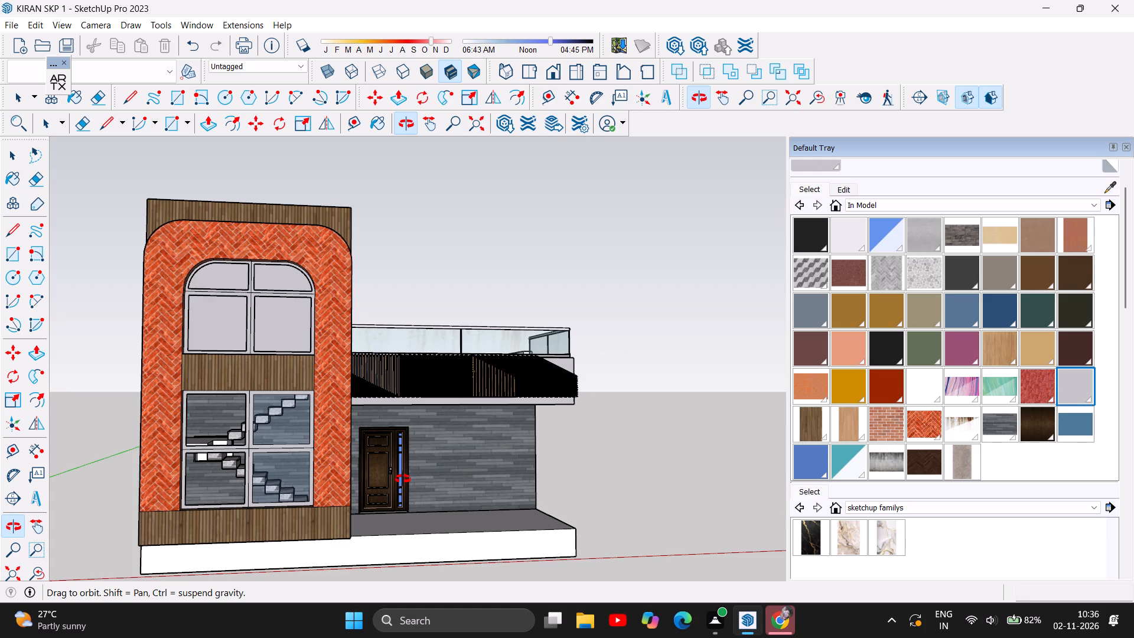
pyautogui.scroll(2, 148, 361)
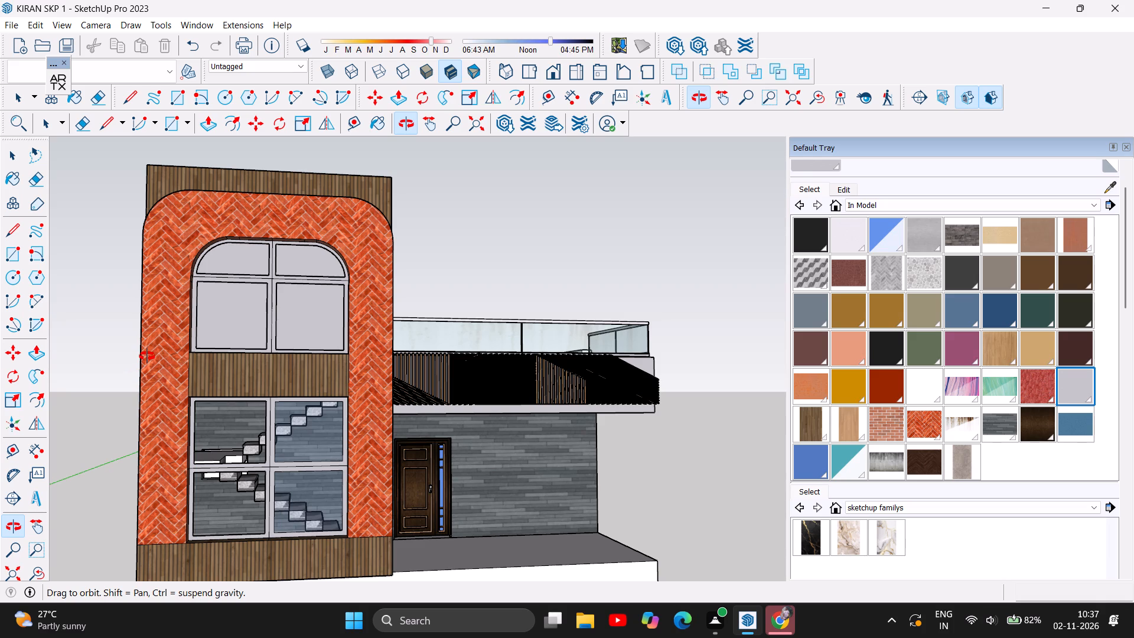
pyautogui.scroll(2, 299, 323)
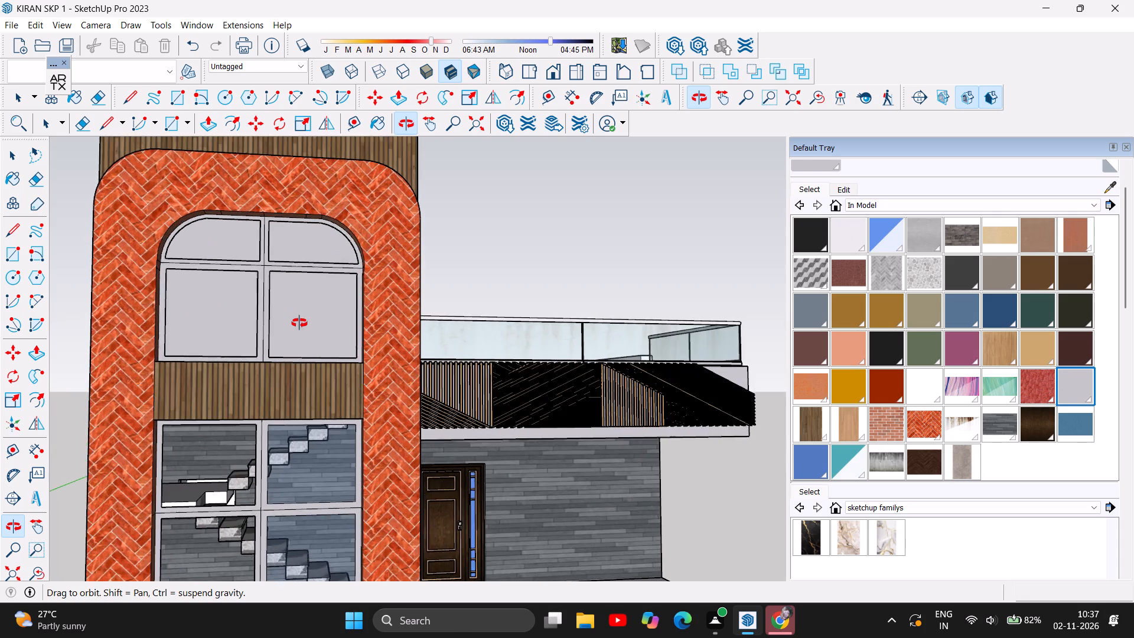
pyautogui.scroll(2, 299, 323)
pyautogui.scroll(-3, 299, 323)
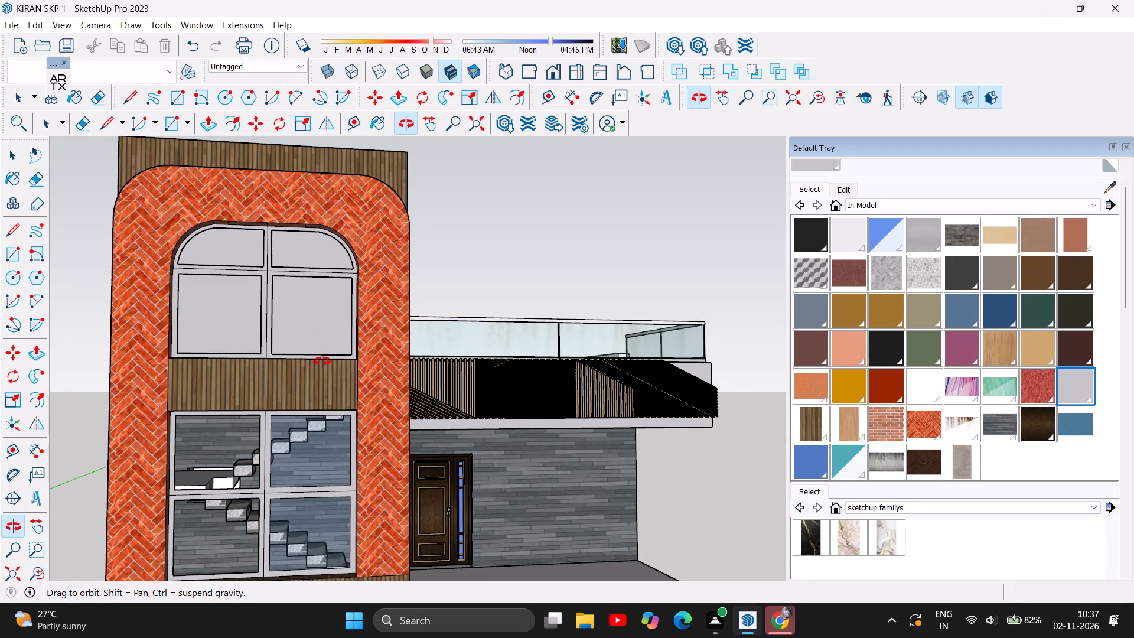
pyautogui.scroll(2, 295, 463)
pyautogui.moveTo(208, 329); pyautogui.dragTo(233, 386)
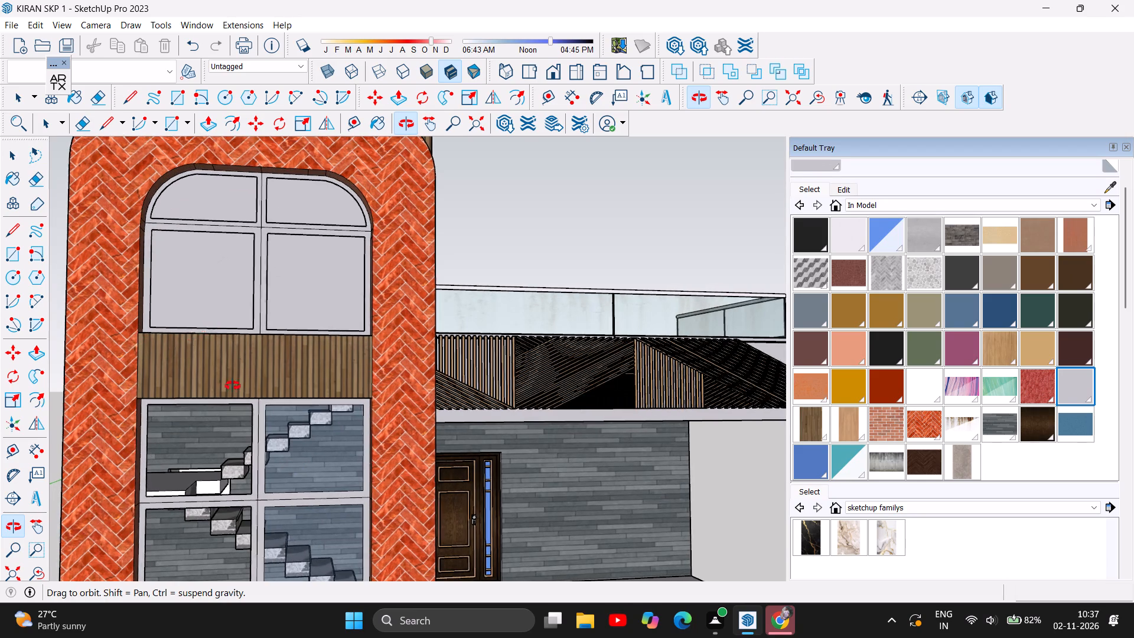
pyautogui.moveTo(233, 386); pyautogui.dragTo(245, 411)
pyautogui.scroll(-4, 394, 360)
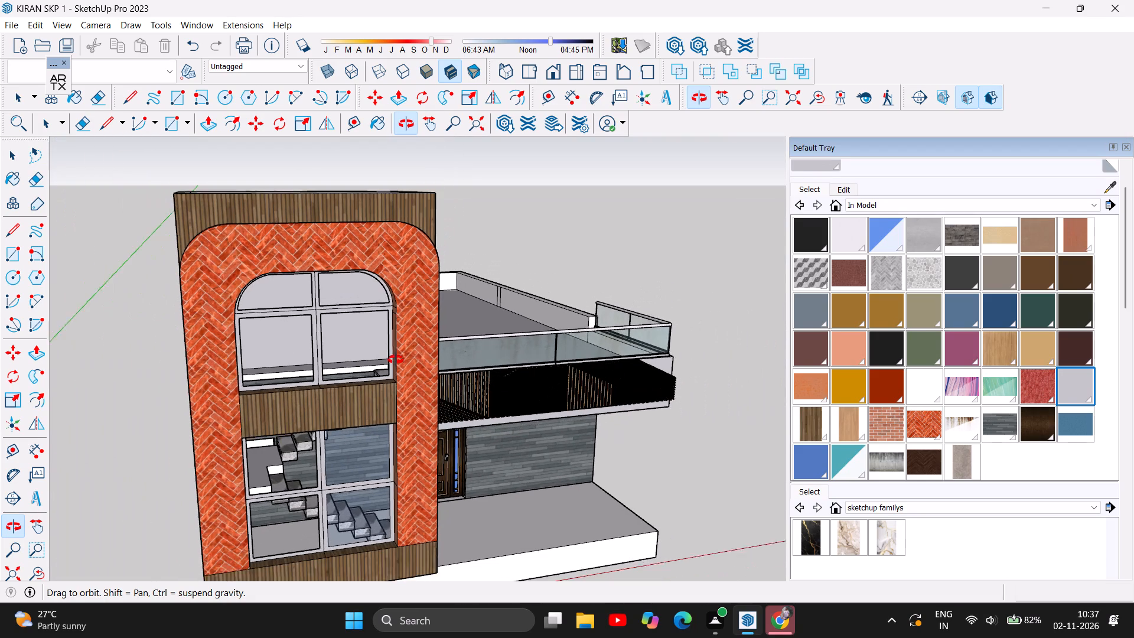
pyautogui.scroll(-1, 396, 360)
# Examine the house from both front corners and straight on, plus the porch and balcony underside up close.
pyautogui.moveTo(438, 491); pyautogui.dragTo(162, 486)
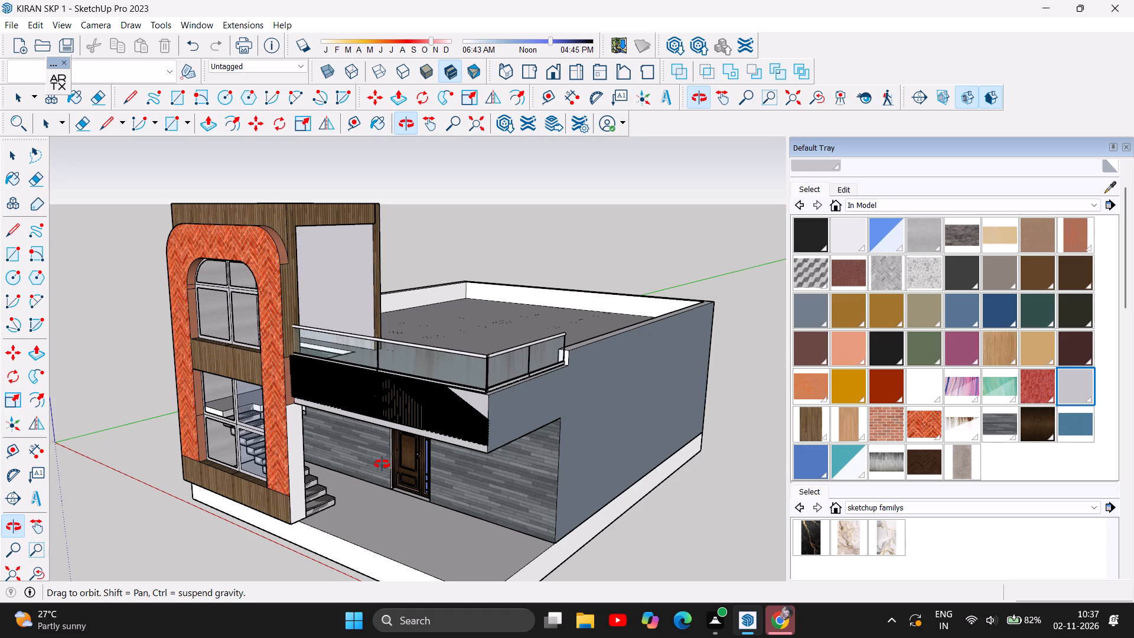
pyautogui.moveTo(276, 433); pyautogui.dragTo(494, 370)
pyautogui.moveTo(504, 368); pyautogui.dragTo(522, 364)
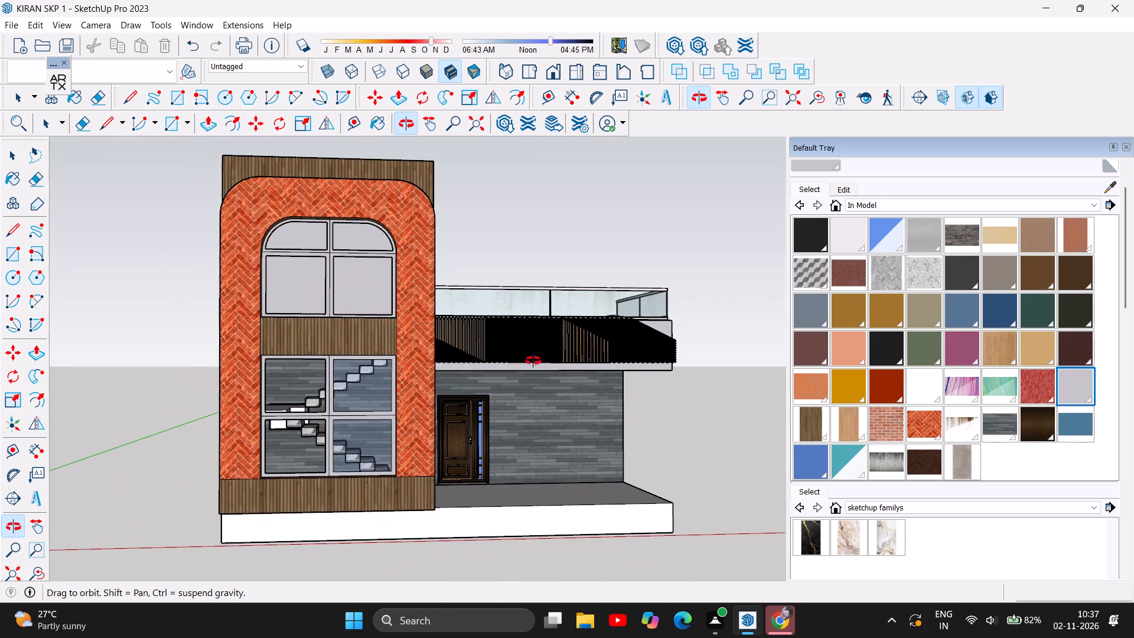
pyautogui.scroll(-4, 464, 433)
pyautogui.moveTo(265, 480); pyautogui.dragTo(387, 473)
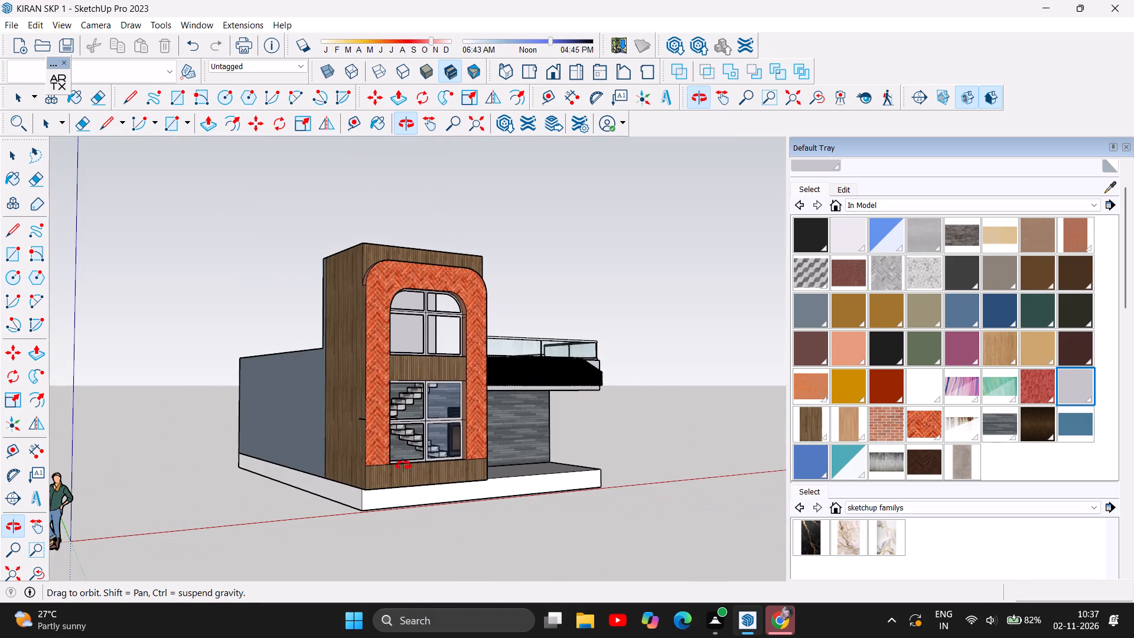
pyautogui.scroll(4, 522, 468)
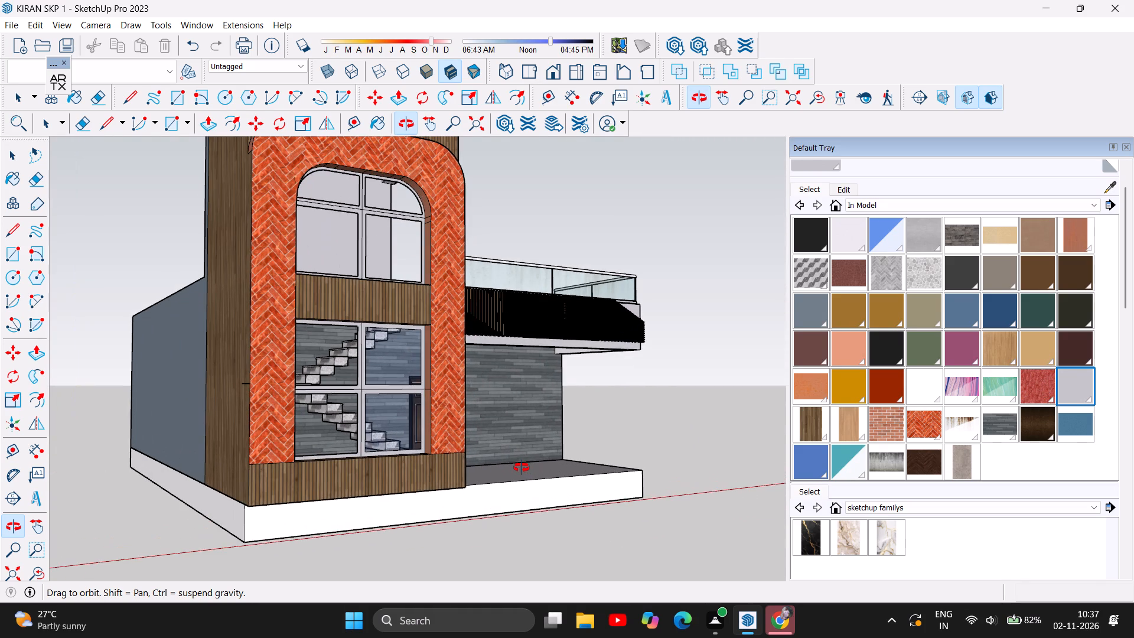
pyautogui.scroll(3, 490, 463)
pyautogui.moveTo(516, 464); pyautogui.dragTo(478, 489)
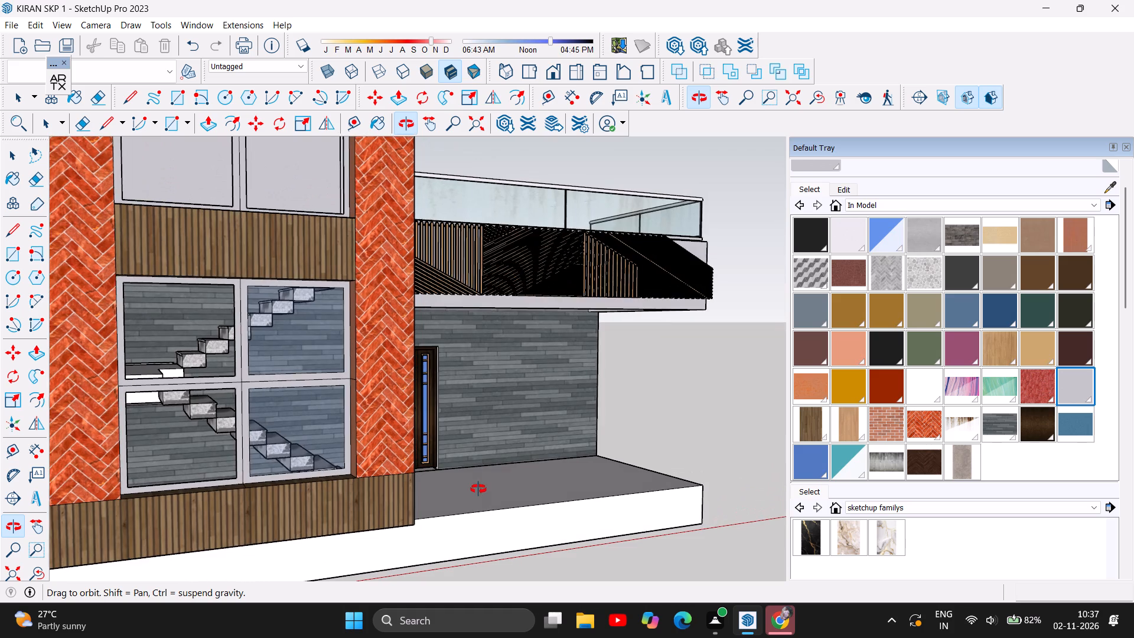
# Examine the whole house from the front, from above and from the balcony-side corner to review the facade materials together.
pyautogui.moveTo(478, 489); pyautogui.dragTo(477, 490)
pyautogui.click(477, 490)
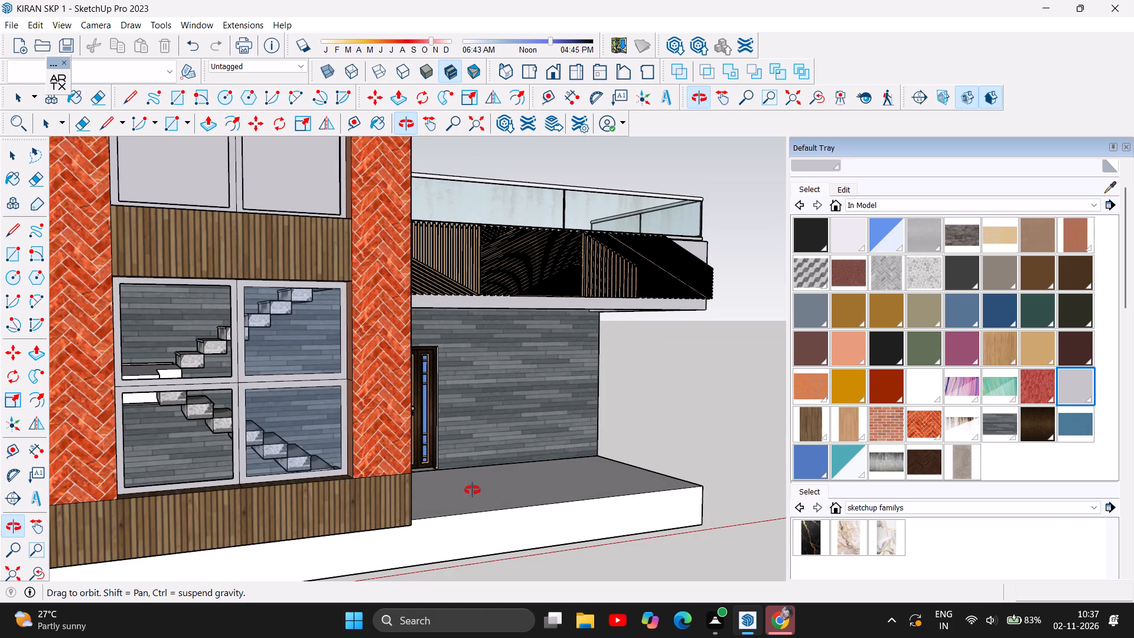
pyautogui.scroll(-4, 478, 481)
pyautogui.moveTo(481, 480); pyautogui.dragTo(425, 517)
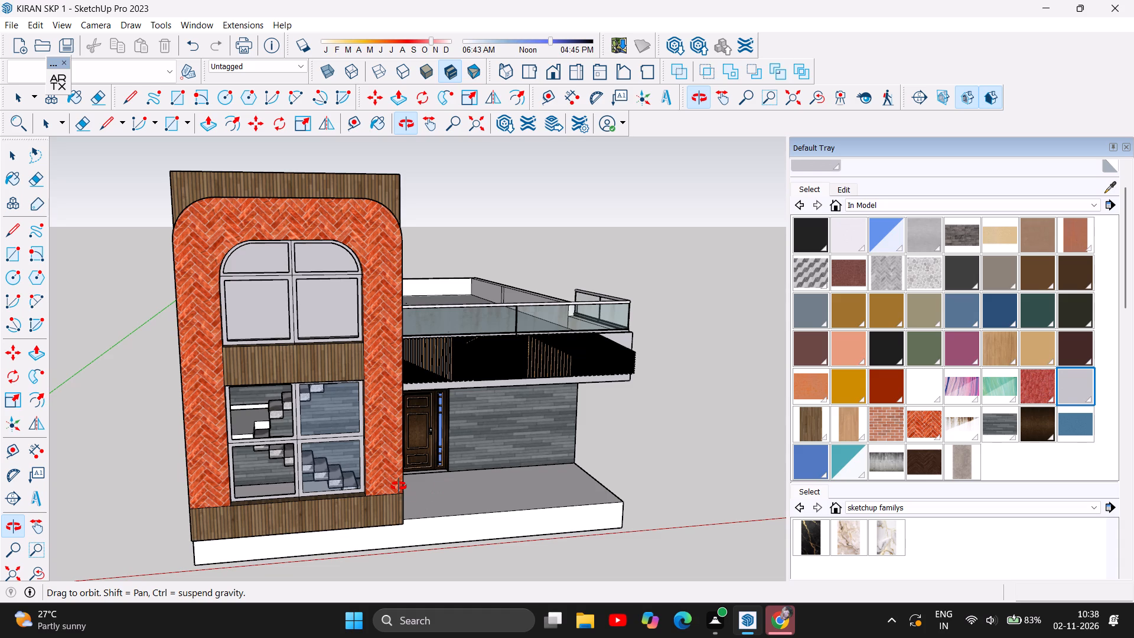
pyautogui.scroll(-5, 399, 486)
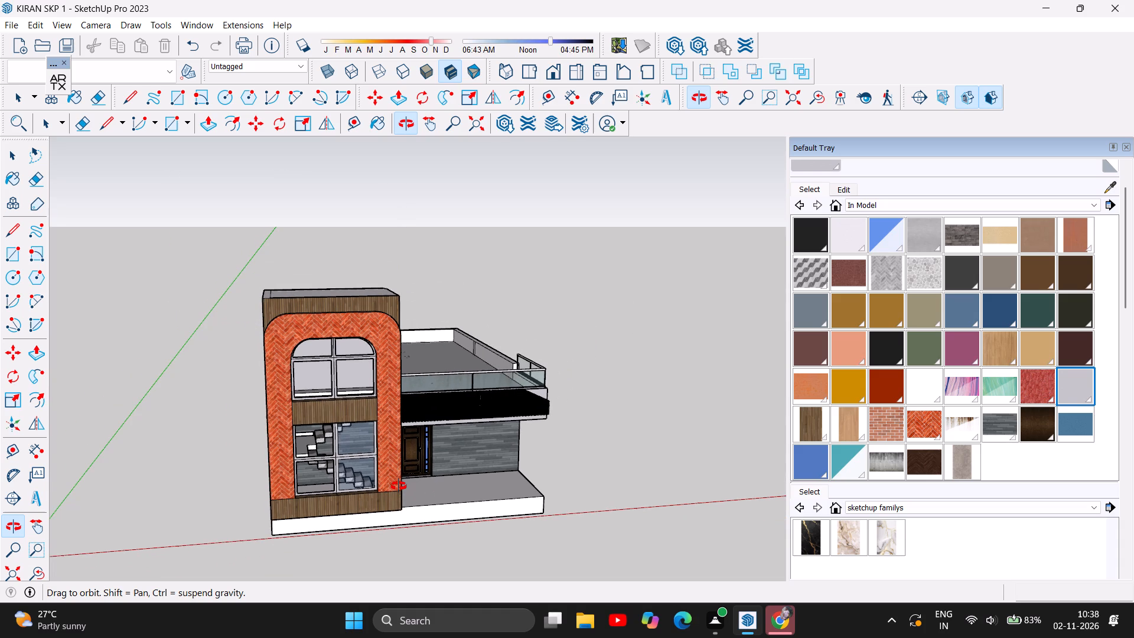
pyautogui.scroll(-1, 399, 486)
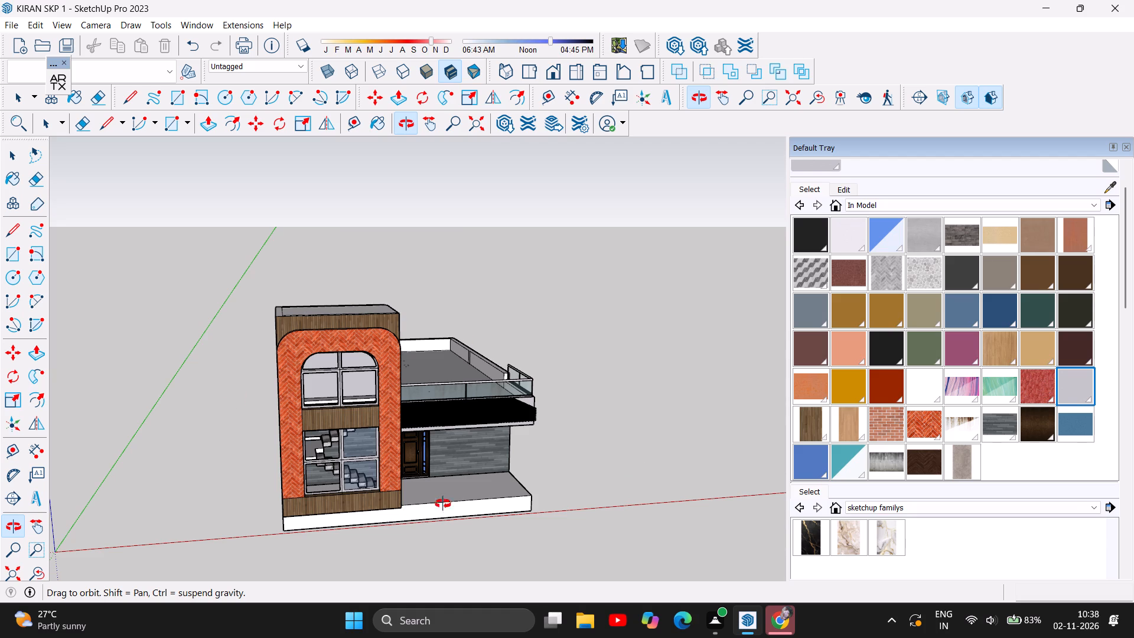
pyautogui.scroll(2, 468, 489)
pyautogui.moveTo(630, 500); pyautogui.dragTo(210, 467)
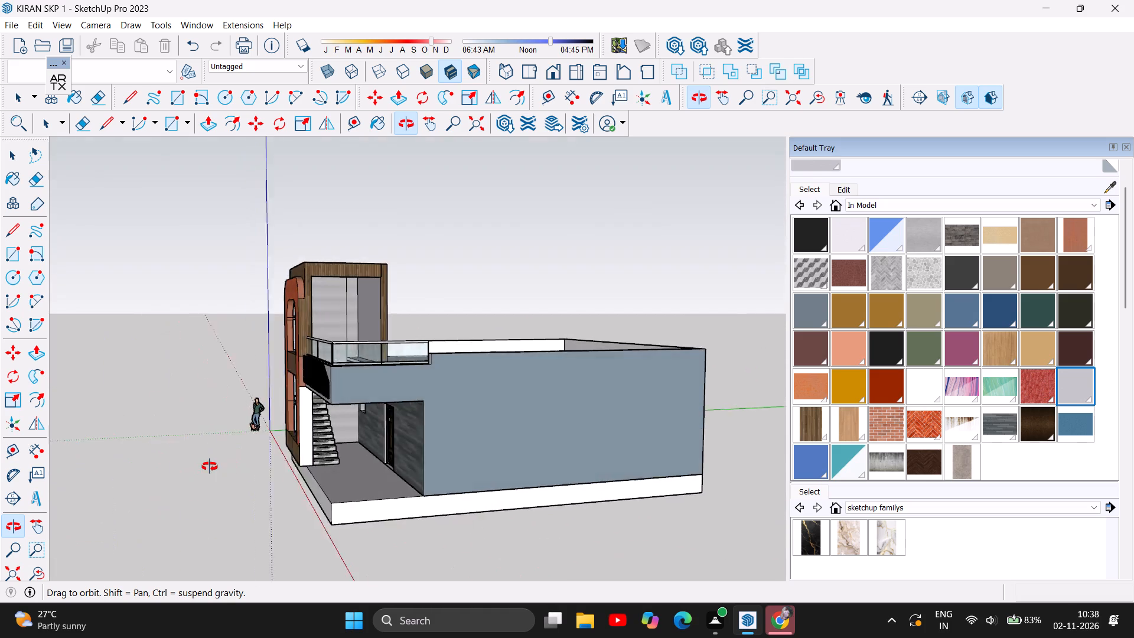
pyautogui.moveTo(210, 467); pyautogui.dragTo(421, 406)
pyautogui.scroll(2, 424, 443)
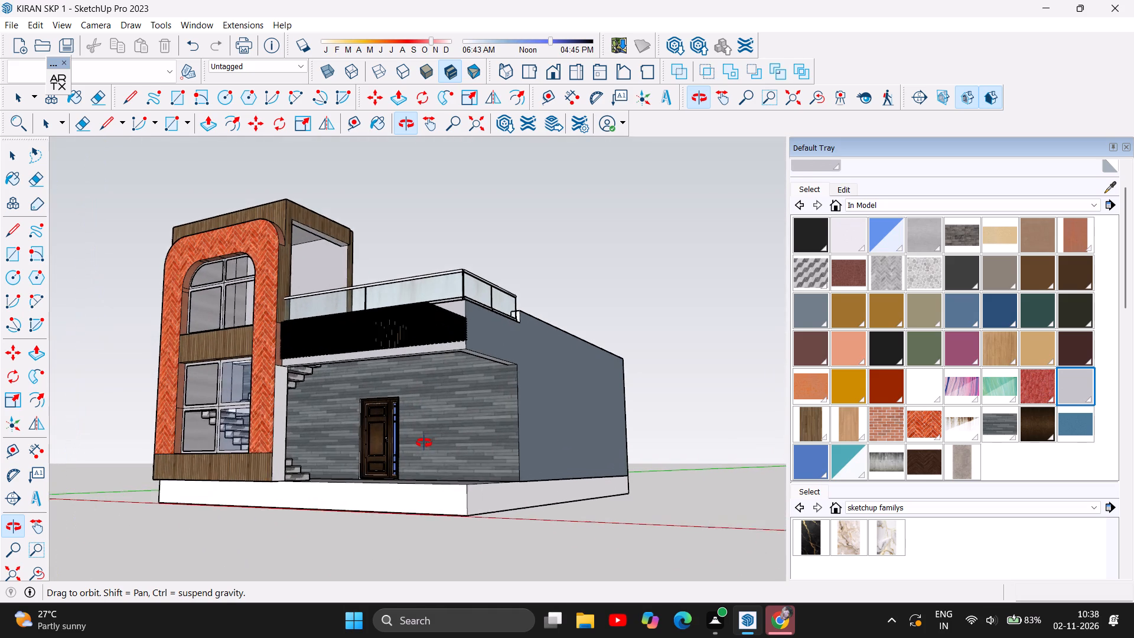
pyautogui.scroll(1, 424, 443)
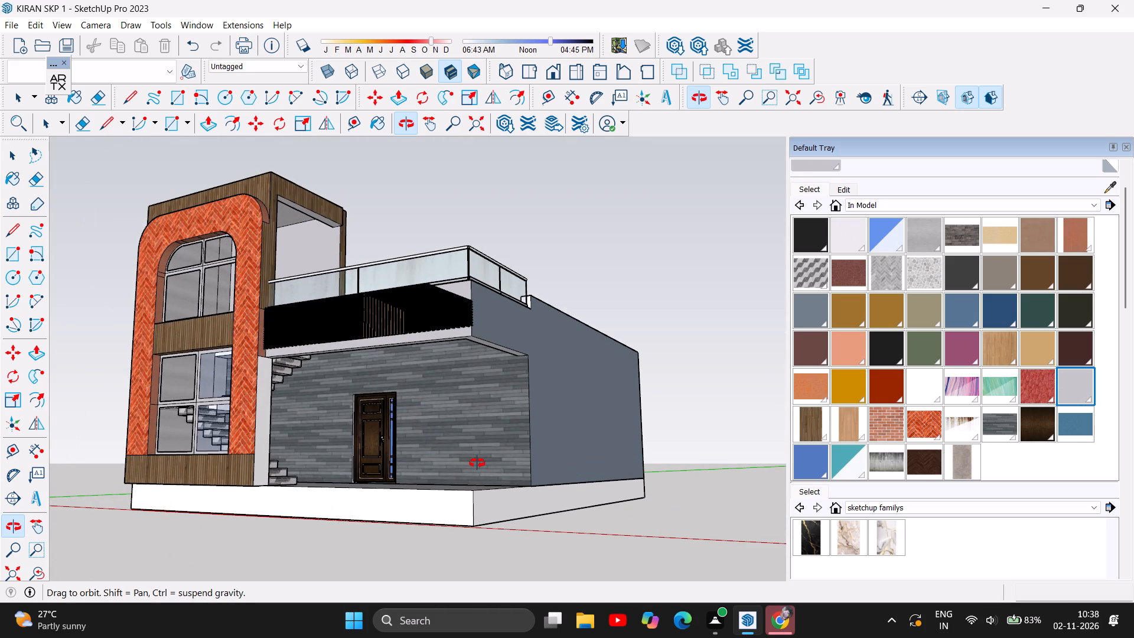
# Examine the blue-grey side wall, the porch with its staircase, and the herringbone tower and entrance door from the front.
pyautogui.moveTo(569, 455); pyautogui.dragTo(493, 501)
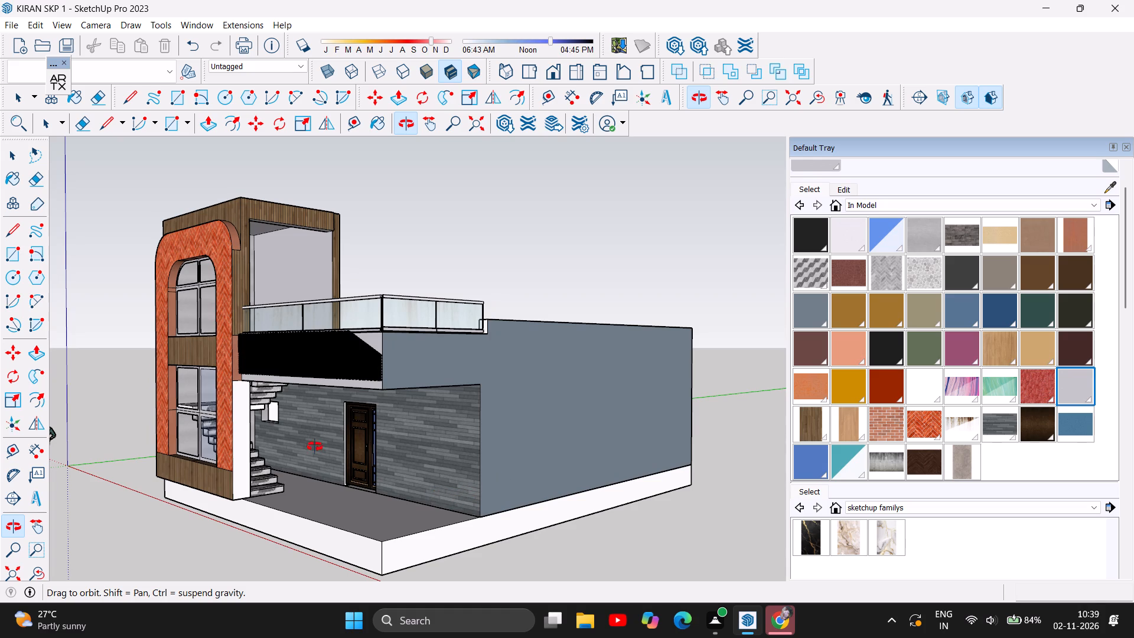
pyautogui.moveTo(324, 427); pyautogui.dragTo(292, 445)
pyautogui.scroll(3, 292, 445)
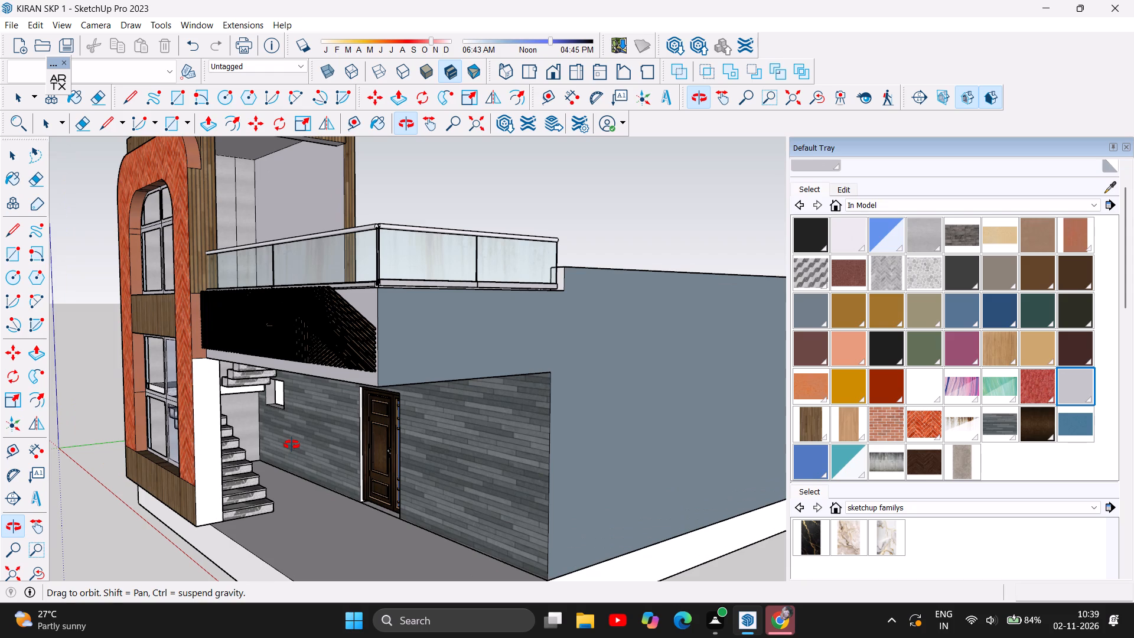
pyautogui.moveTo(252, 426); pyautogui.dragTo(243, 405)
pyautogui.moveTo(555, 472); pyautogui.dragTo(425, 448)
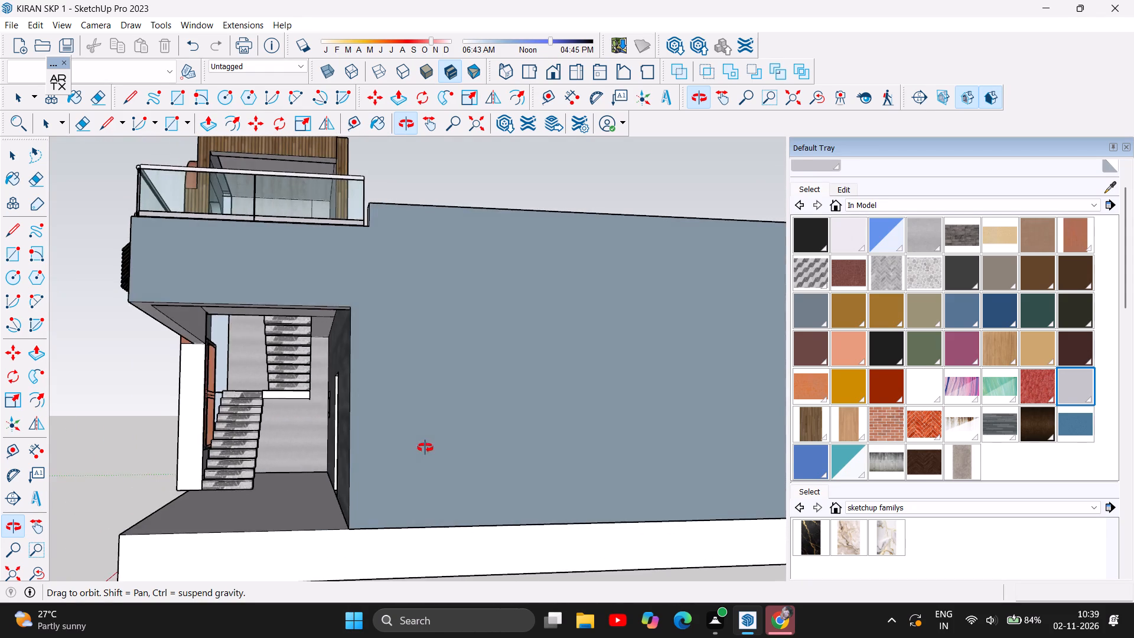
pyautogui.moveTo(425, 448); pyautogui.dragTo(451, 436)
pyautogui.moveTo(291, 395); pyautogui.dragTo(617, 410)
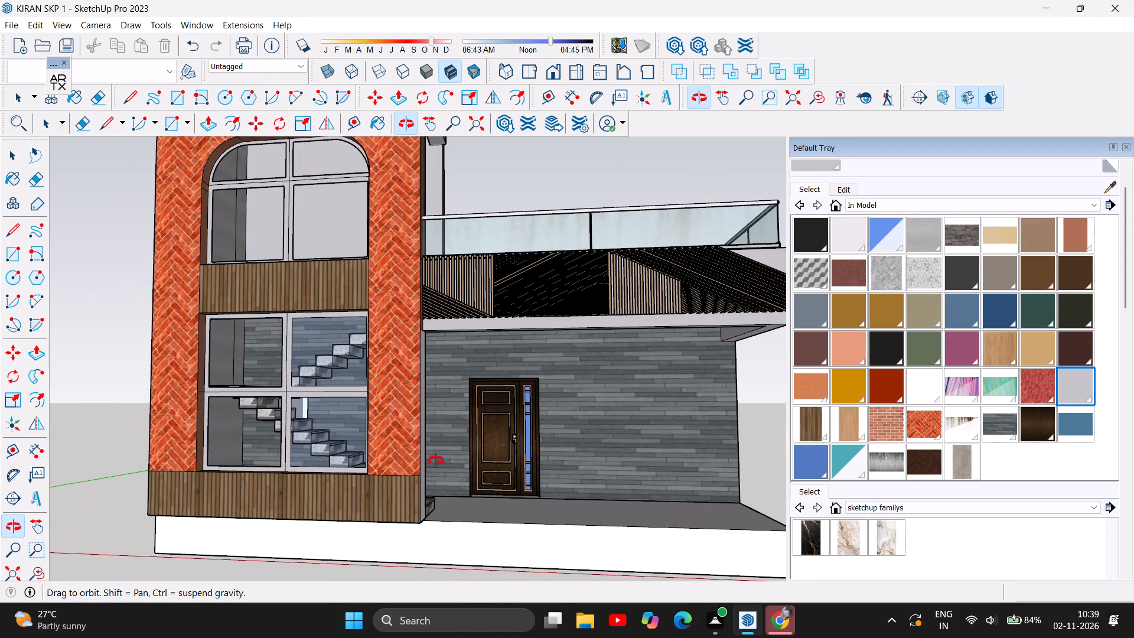
pyautogui.moveTo(453, 448); pyautogui.dragTo(520, 459)
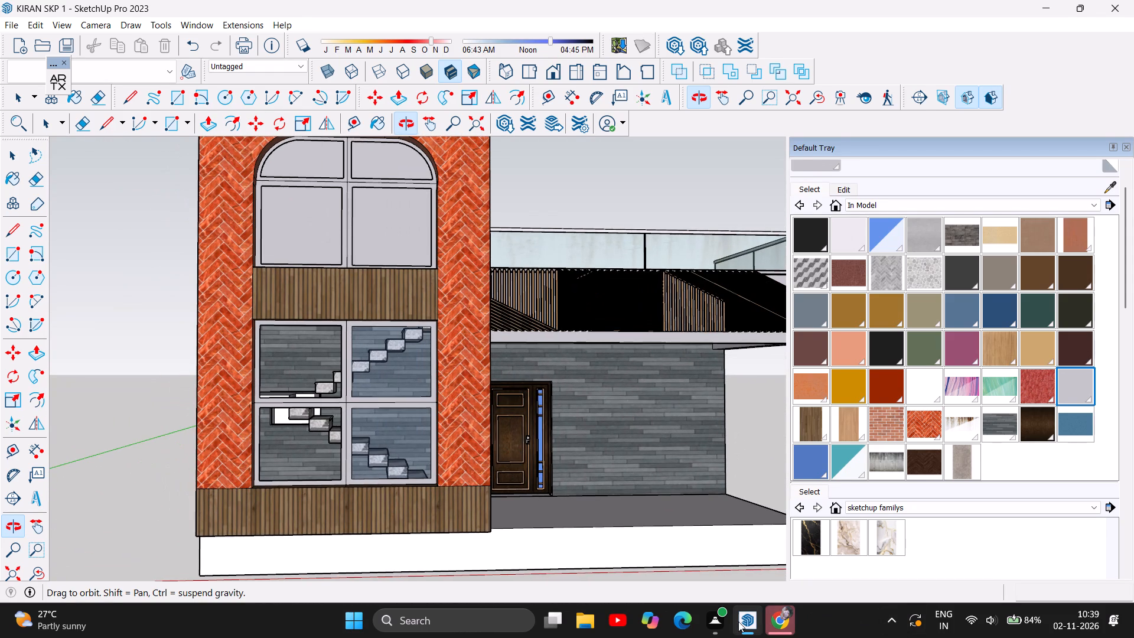
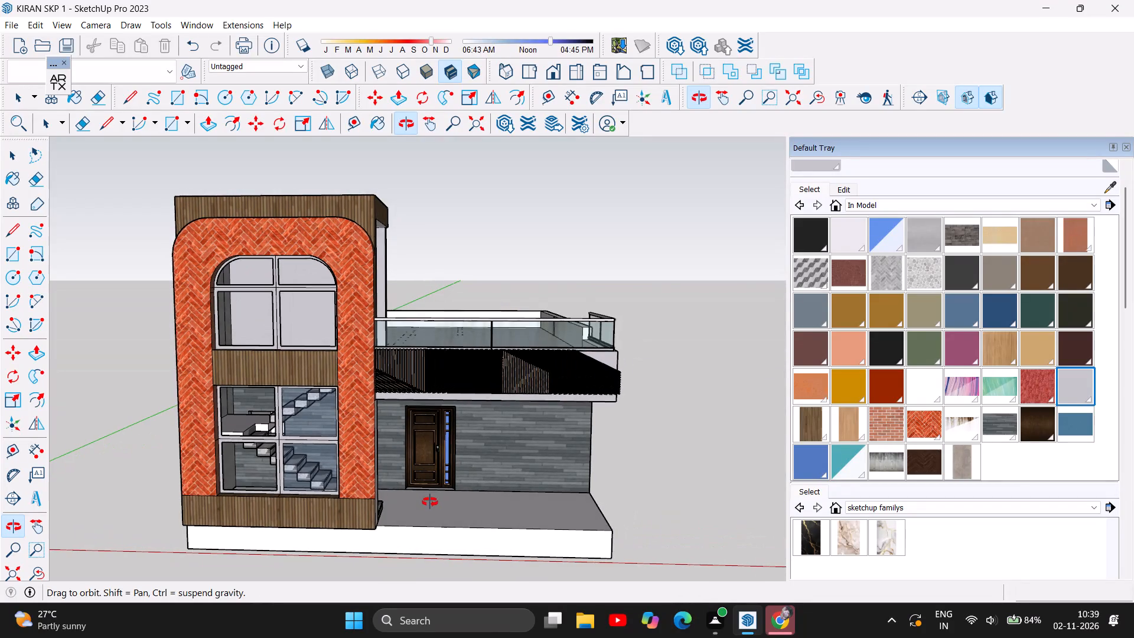
# Examine the front facade, focusing on the slatted cladding below the glass balcony railing.
pyautogui.scroll(1, 281, 276)
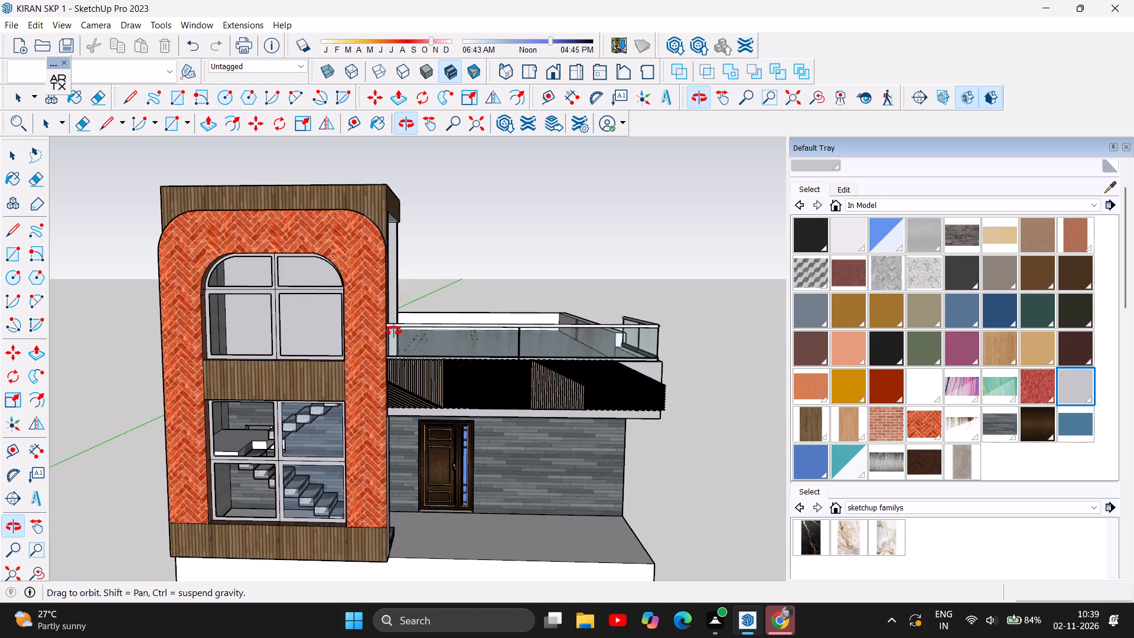
pyautogui.scroll(-1, 387, 329)
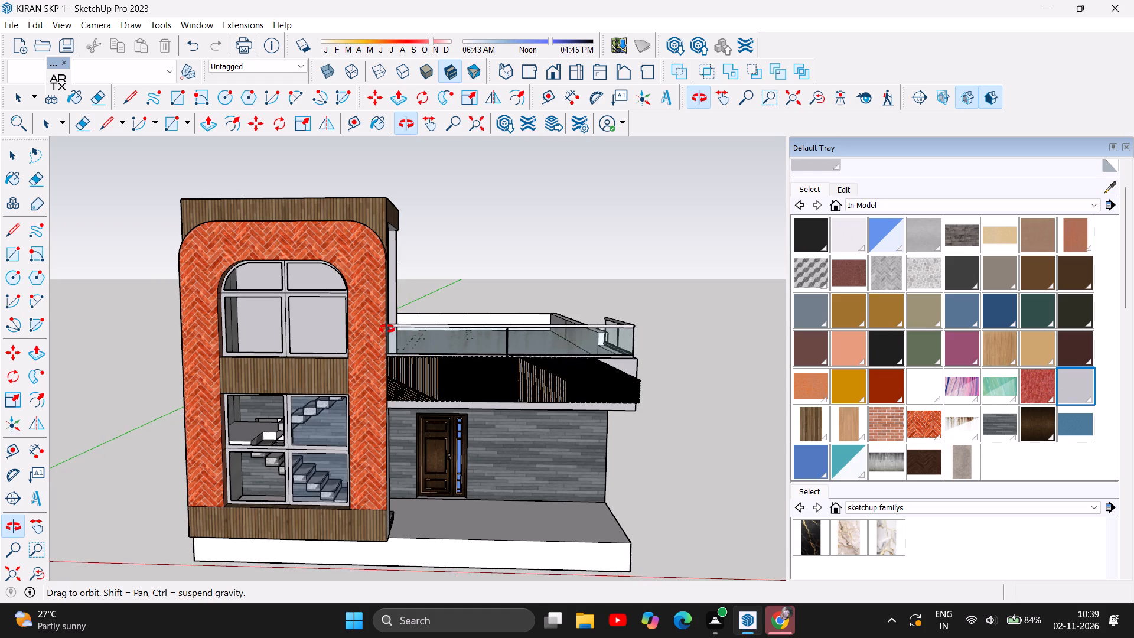
pyautogui.scroll(-1, 387, 329)
pyautogui.scroll(-1, 436, 379)
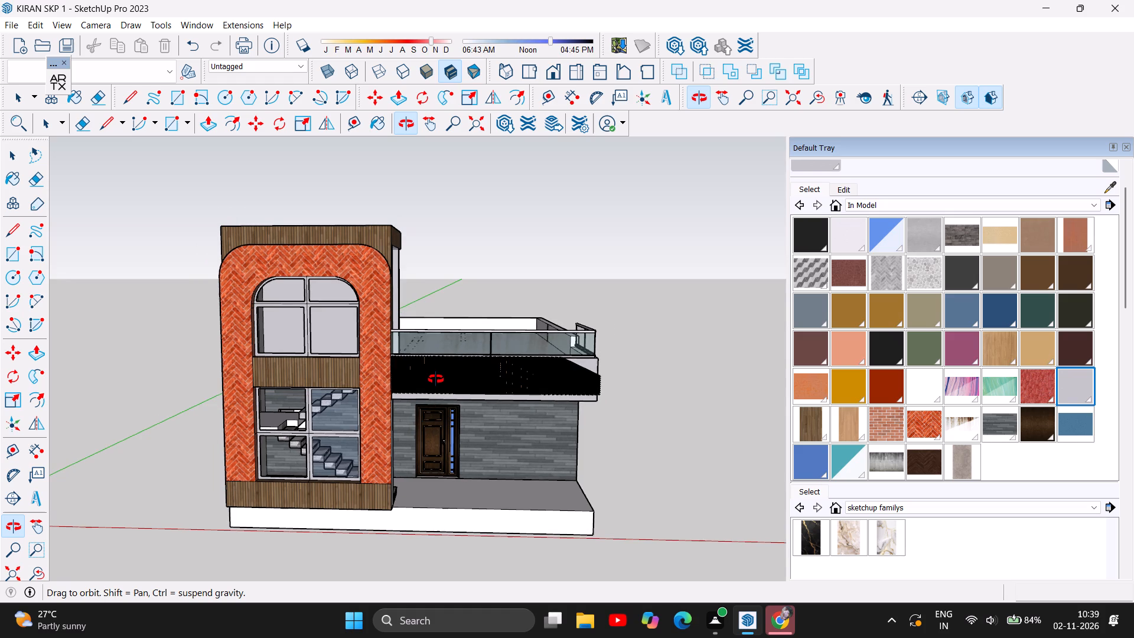
pyautogui.scroll(-1, 384, 340)
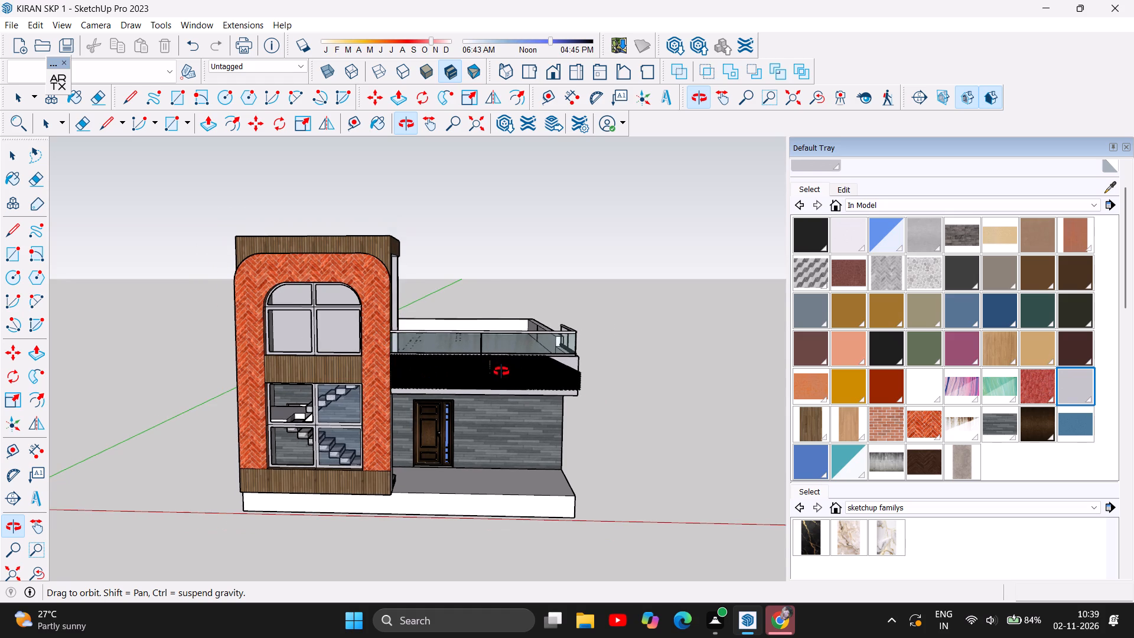
pyautogui.scroll(-1, 359, 350)
pyautogui.scroll(1, 497, 448)
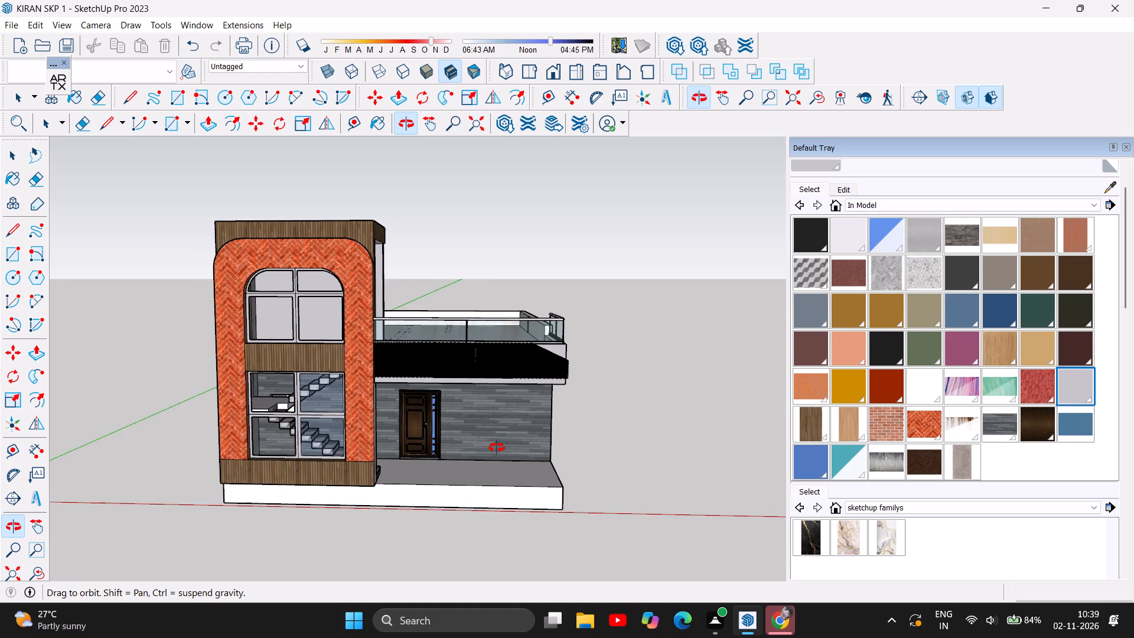
pyautogui.scroll(5, 497, 448)
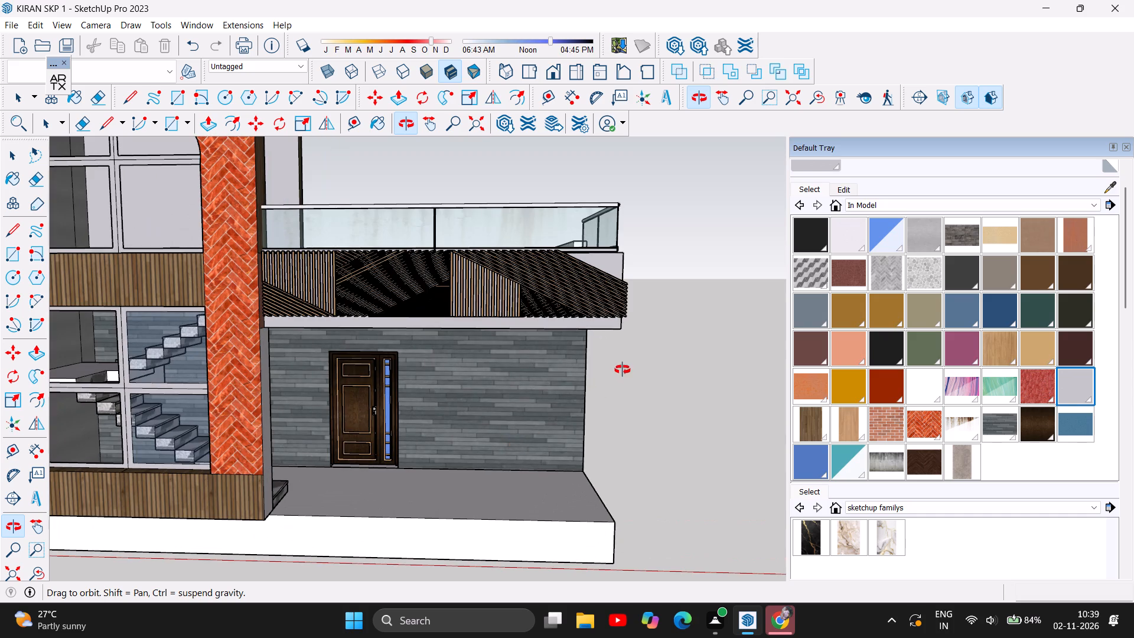
pyautogui.moveTo(623, 370); pyautogui.dragTo(602, 367)
pyautogui.scroll(1, 595, 275)
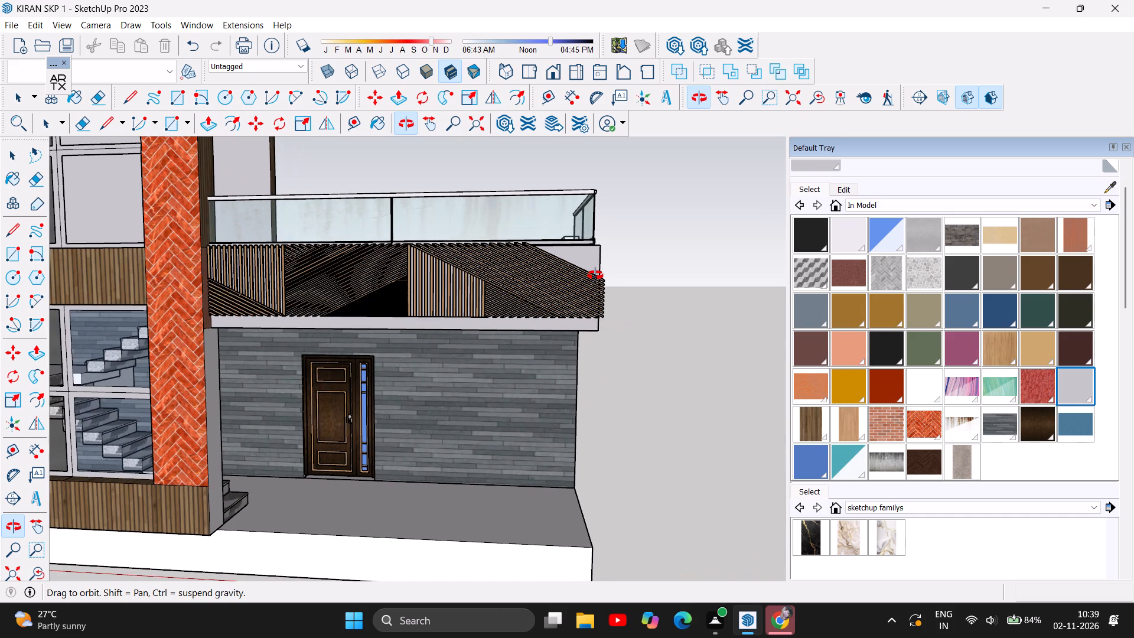
pyautogui.scroll(1, 595, 275)
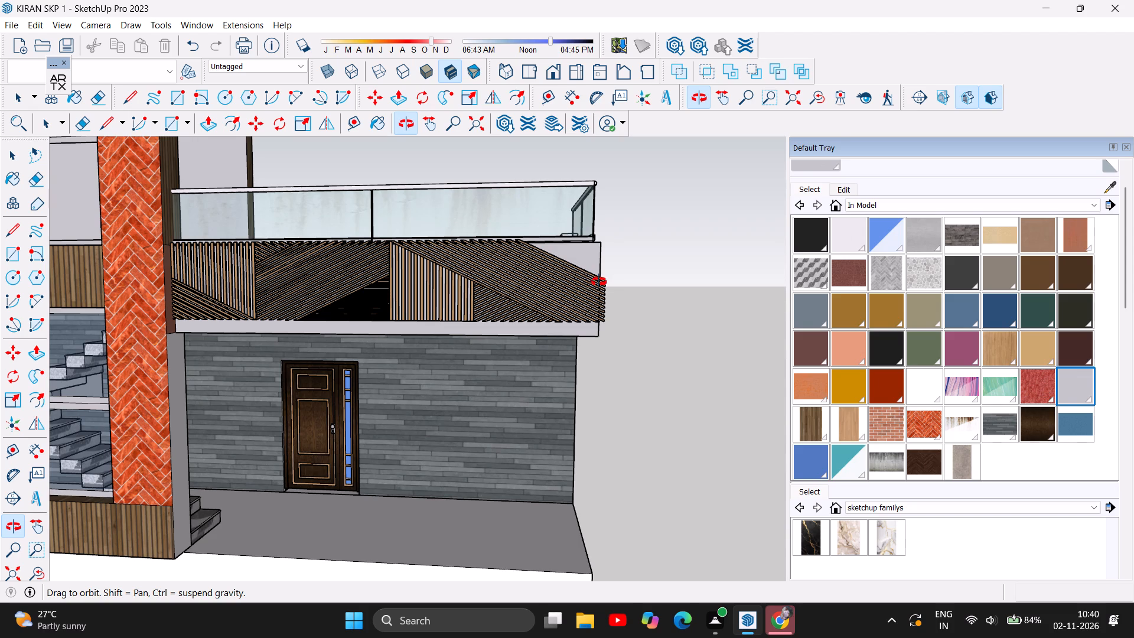
pyautogui.scroll(-1, 599, 282)
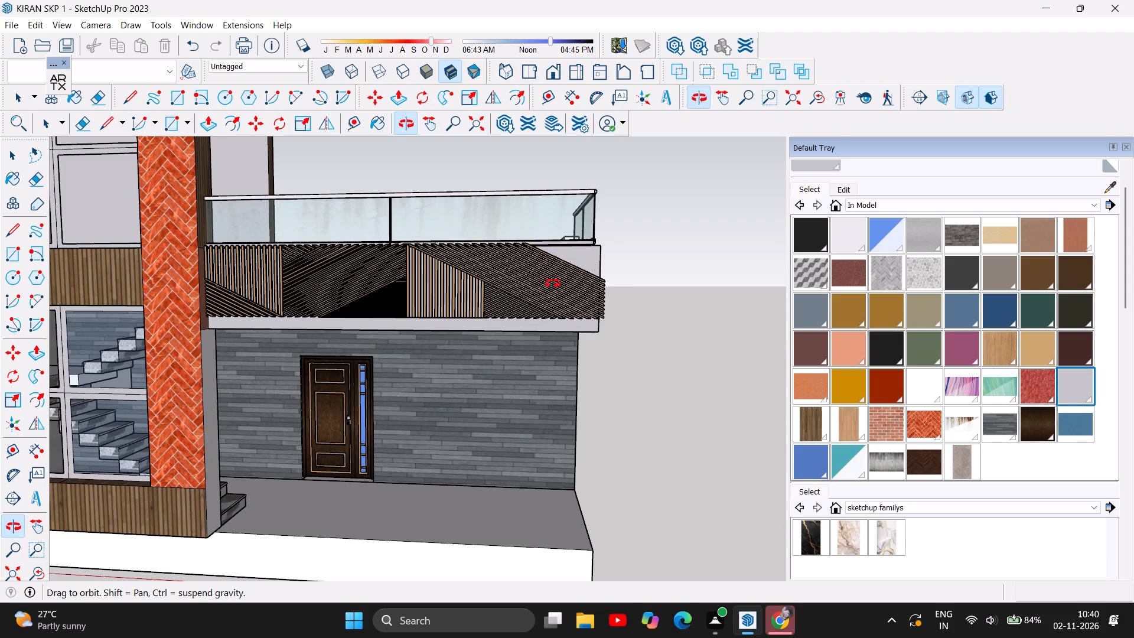
pyautogui.scroll(3, 549, 281)
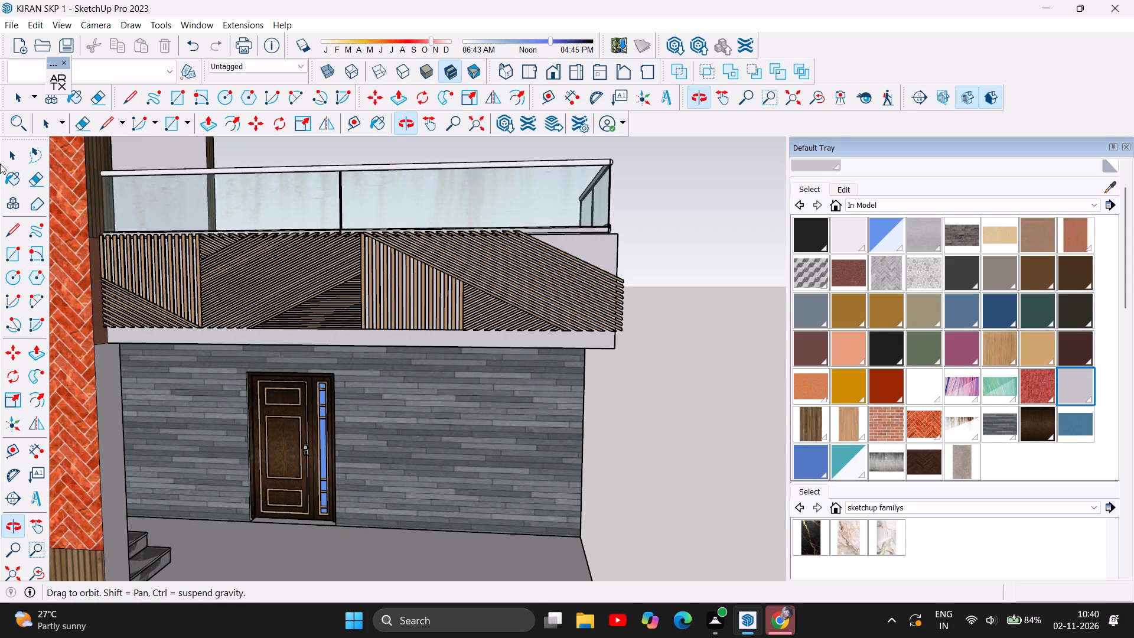
# Scale the slatted balcony cladding panel lengthwise on the red axis to 1.01, stretching its outer end towards the slab corner.
pyautogui.click(15, 157)
pyautogui.click(485, 285)
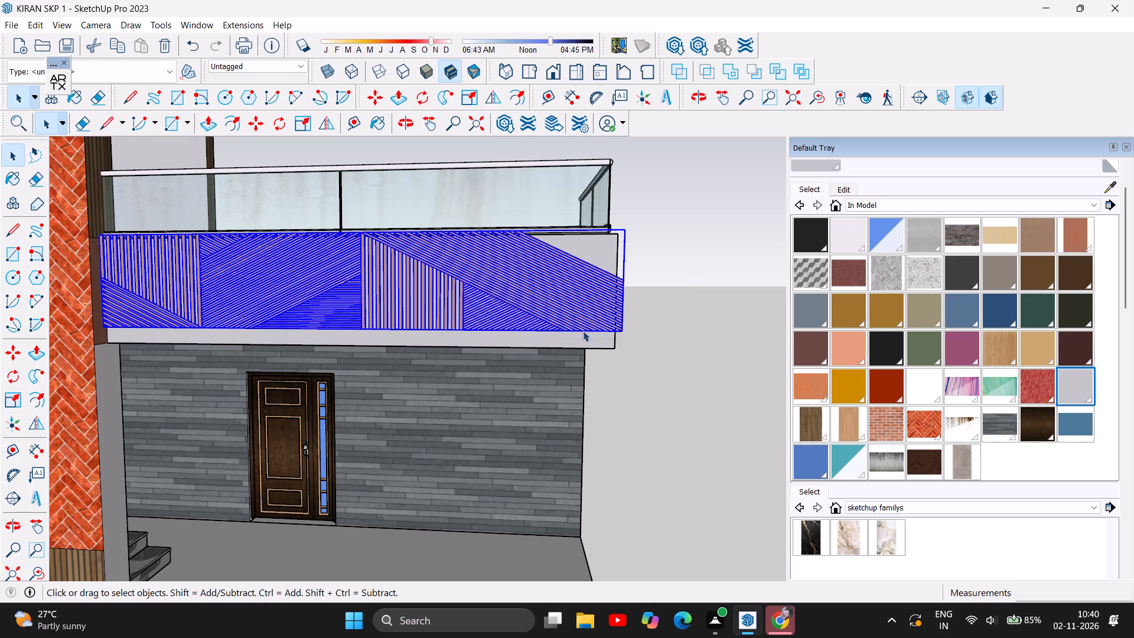
pyautogui.click(5, 407)
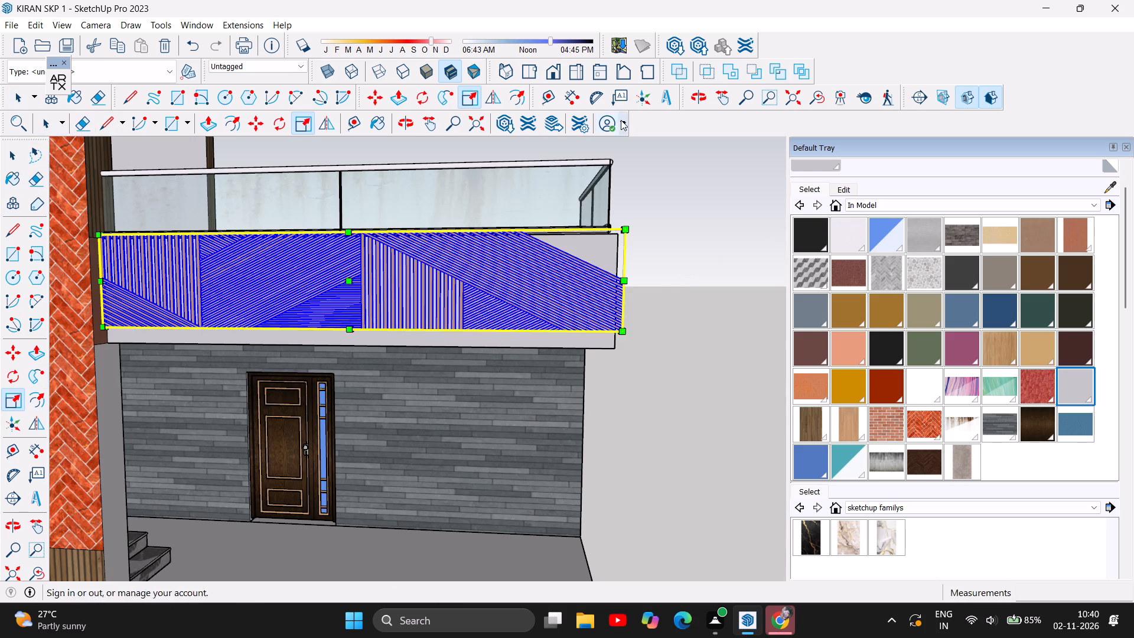
pyautogui.click(401, 118)
pyautogui.moveTo(679, 249); pyautogui.dragTo(554, 271)
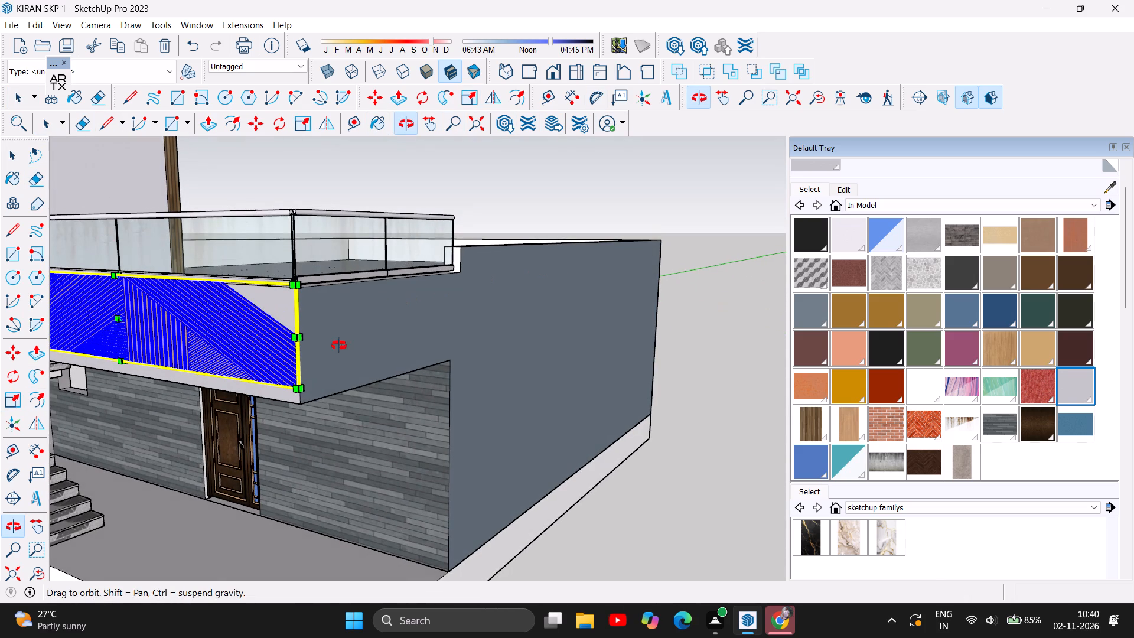
pyautogui.scroll(5, 267, 382)
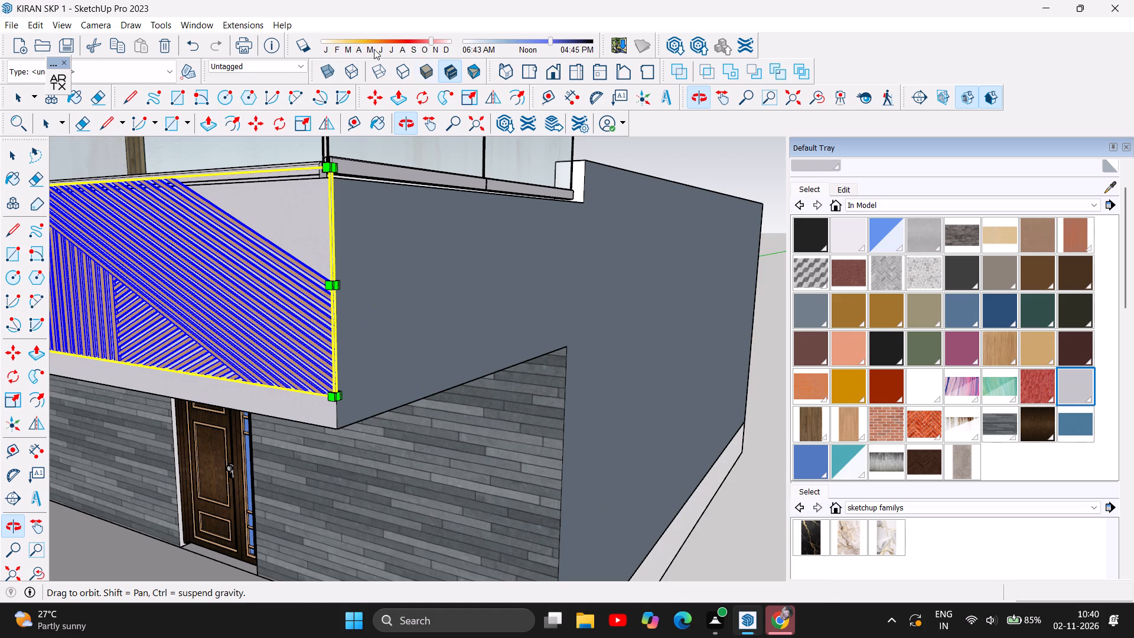
pyautogui.click(411, 118)
pyautogui.moveTo(405, 235); pyautogui.dragTo(351, 333)
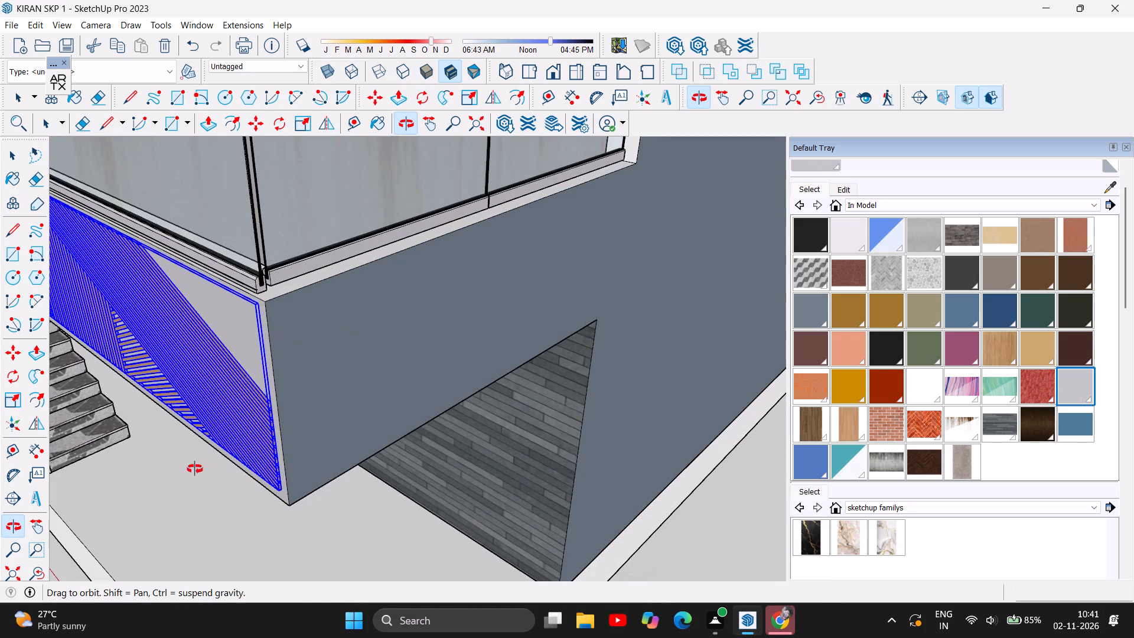
pyautogui.scroll(2, 210, 485)
pyautogui.scroll(1, 274, 435)
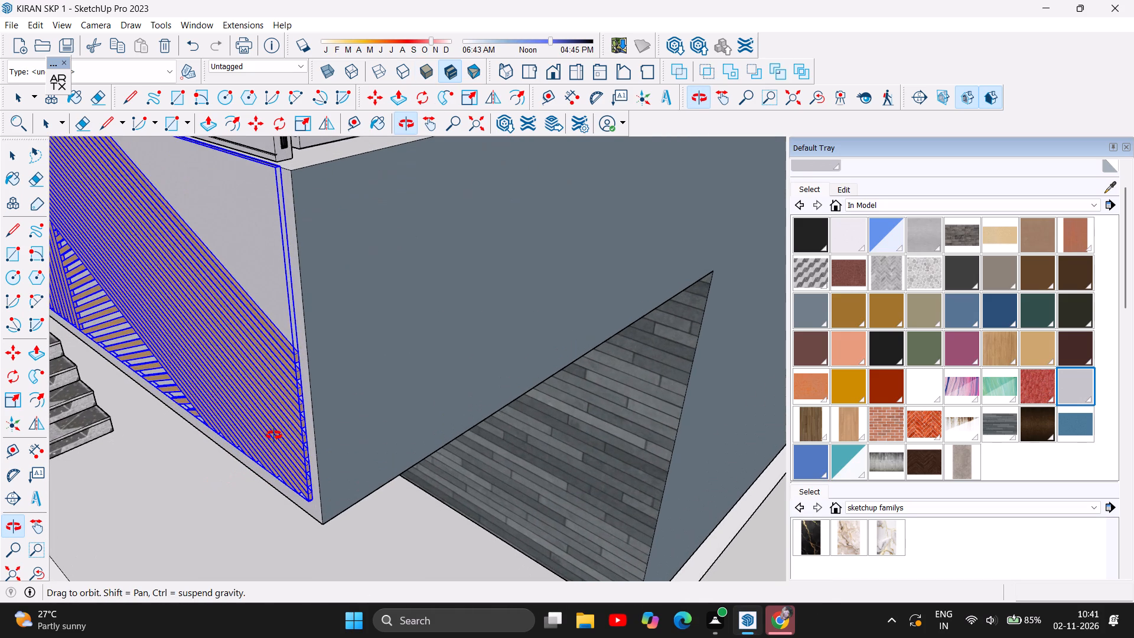
pyautogui.scroll(4, 274, 435)
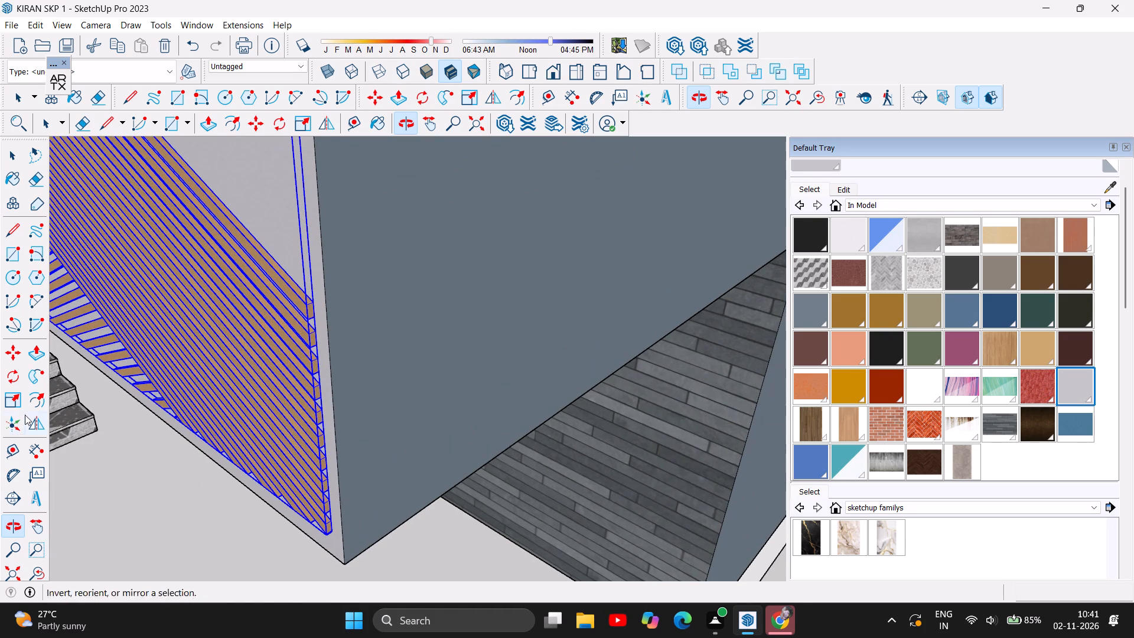
pyautogui.click(14, 406)
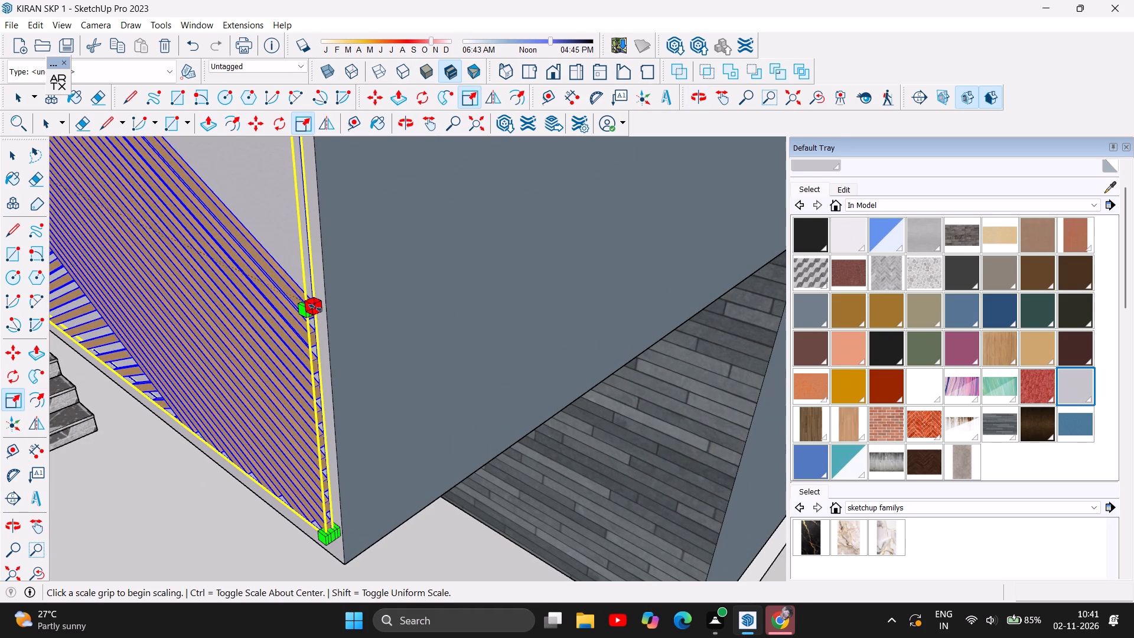
pyautogui.moveTo(315, 308); pyautogui.dragTo(322, 313)
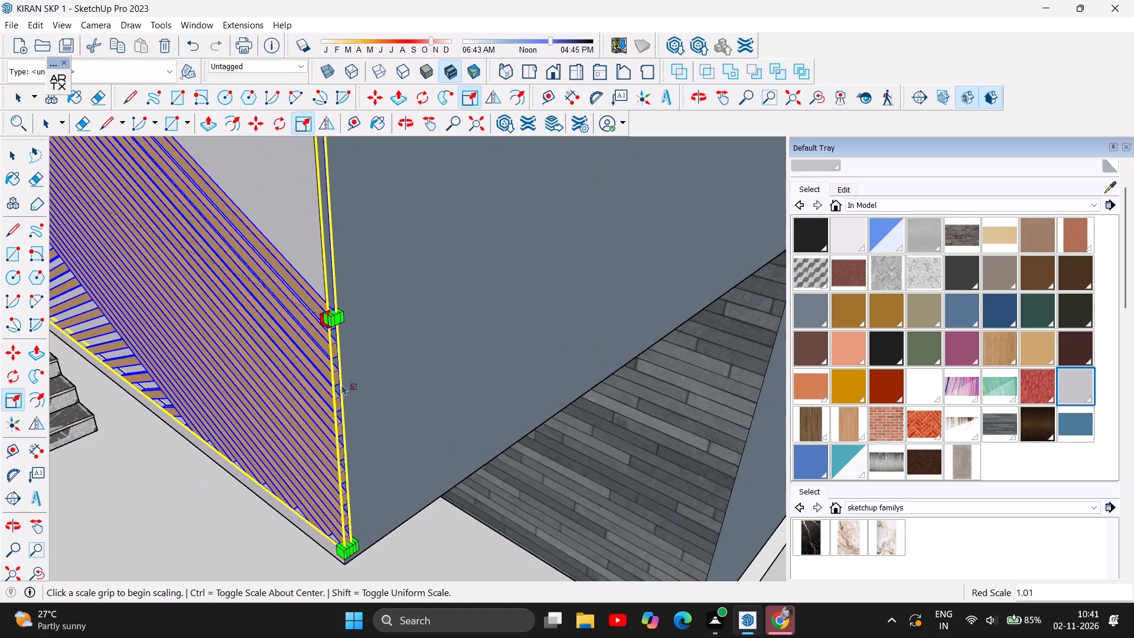
# Scale the slatted cladding panel vertically from its bottom edge to a blue-axis factor of about -1.05.
pyautogui.scroll(2, 367, 552)
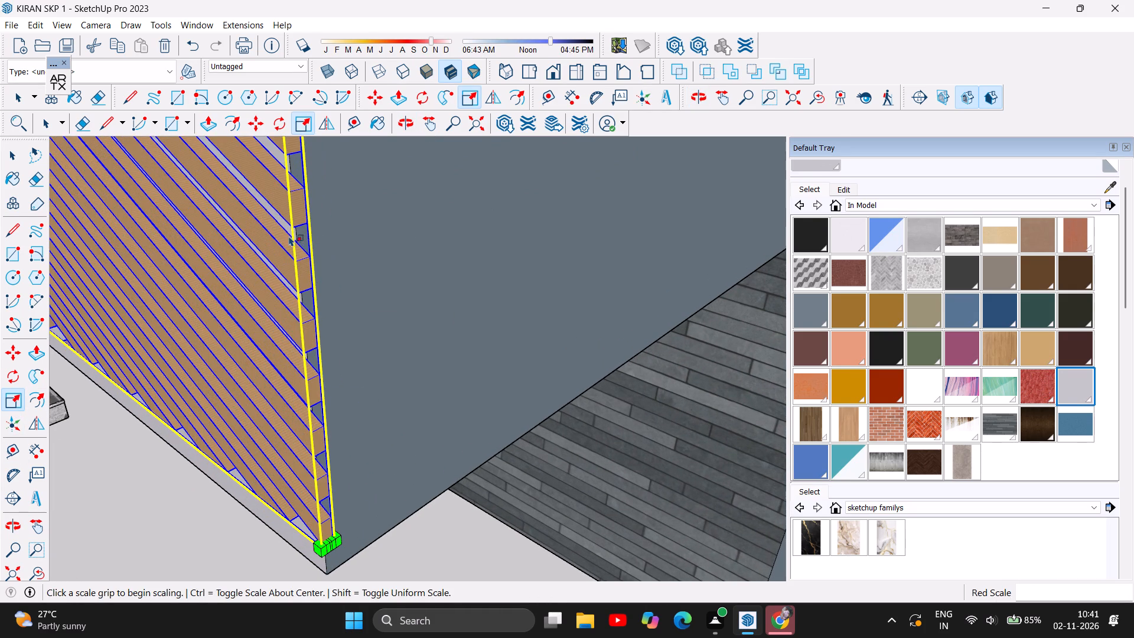
pyautogui.scroll(-3, 294, 446)
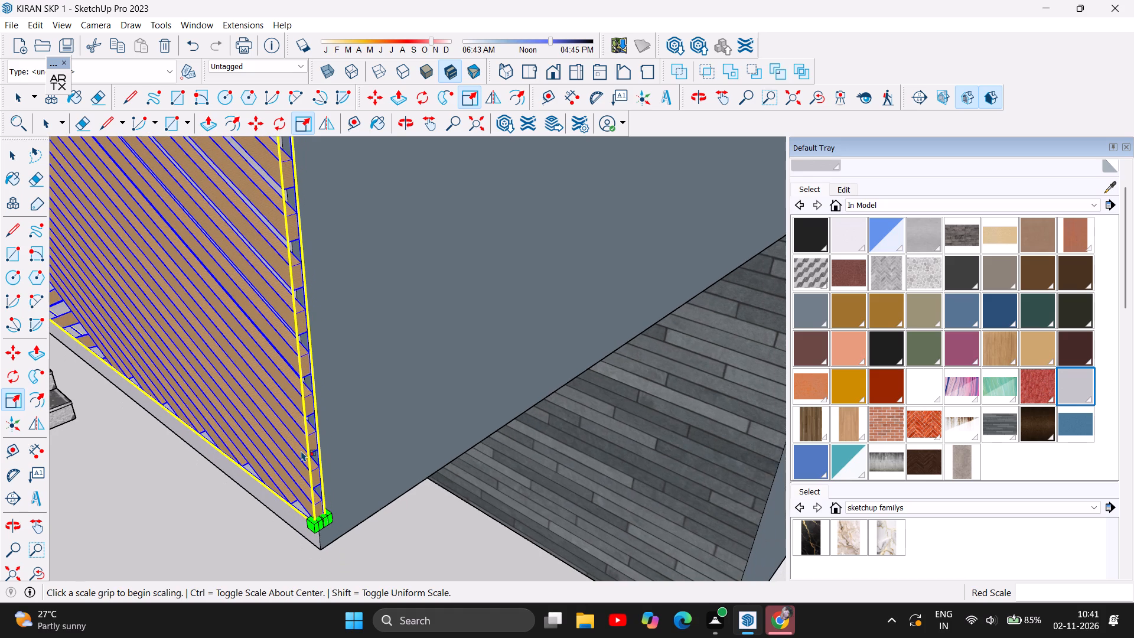
pyautogui.scroll(-1, 301, 451)
pyautogui.scroll(-3, 777, 369)
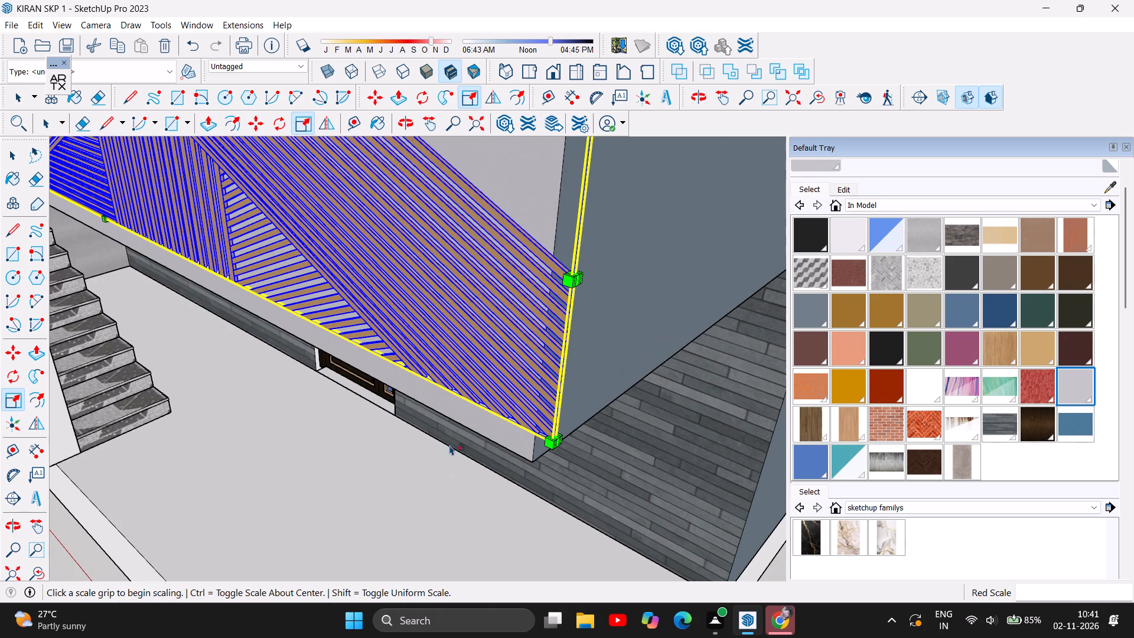
pyautogui.scroll(-2, 490, 440)
pyautogui.scroll(-3, 559, 422)
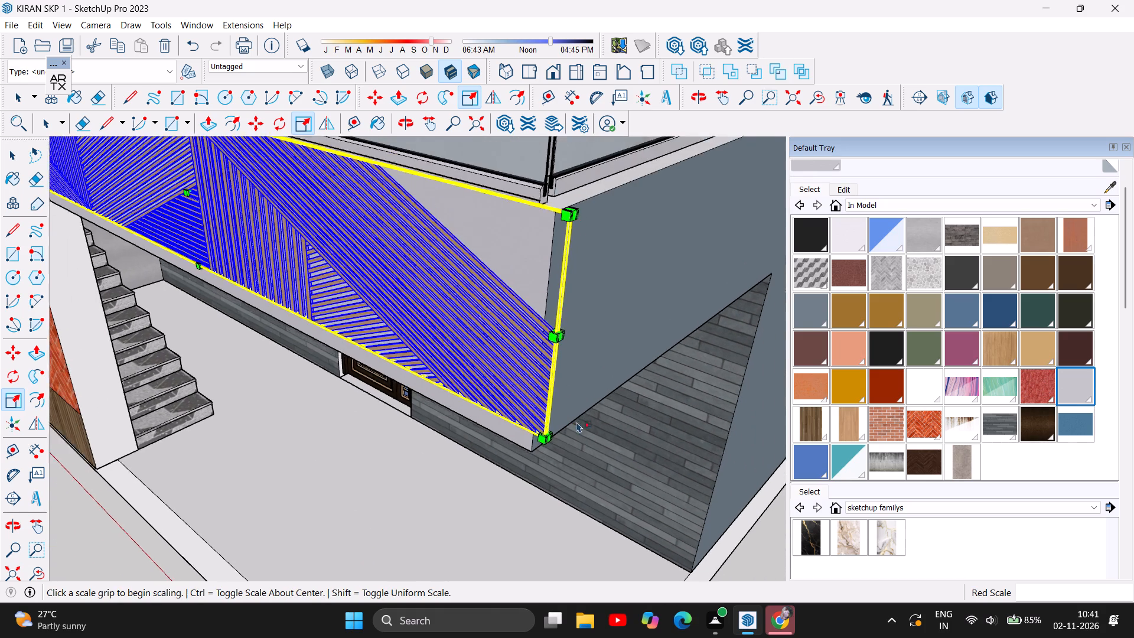
pyautogui.scroll(1, 628, 411)
pyautogui.scroll(-3, 628, 411)
pyautogui.scroll(-1, 570, 349)
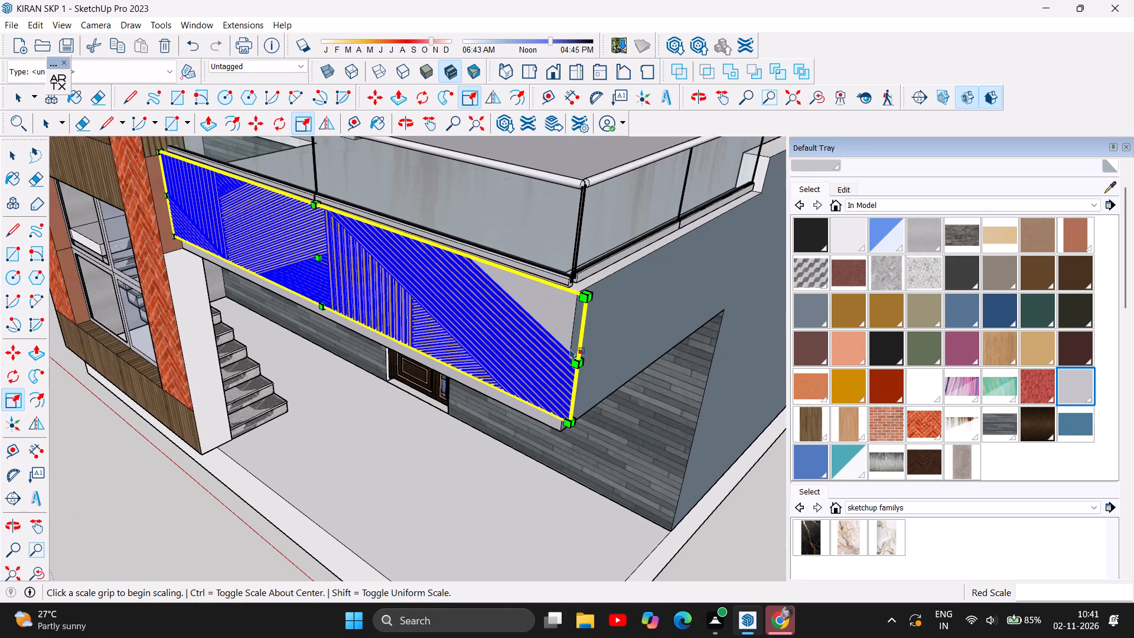
pyautogui.scroll(-1, 570, 349)
pyautogui.click(408, 124)
pyautogui.moveTo(494, 457); pyautogui.dragTo(504, 427)
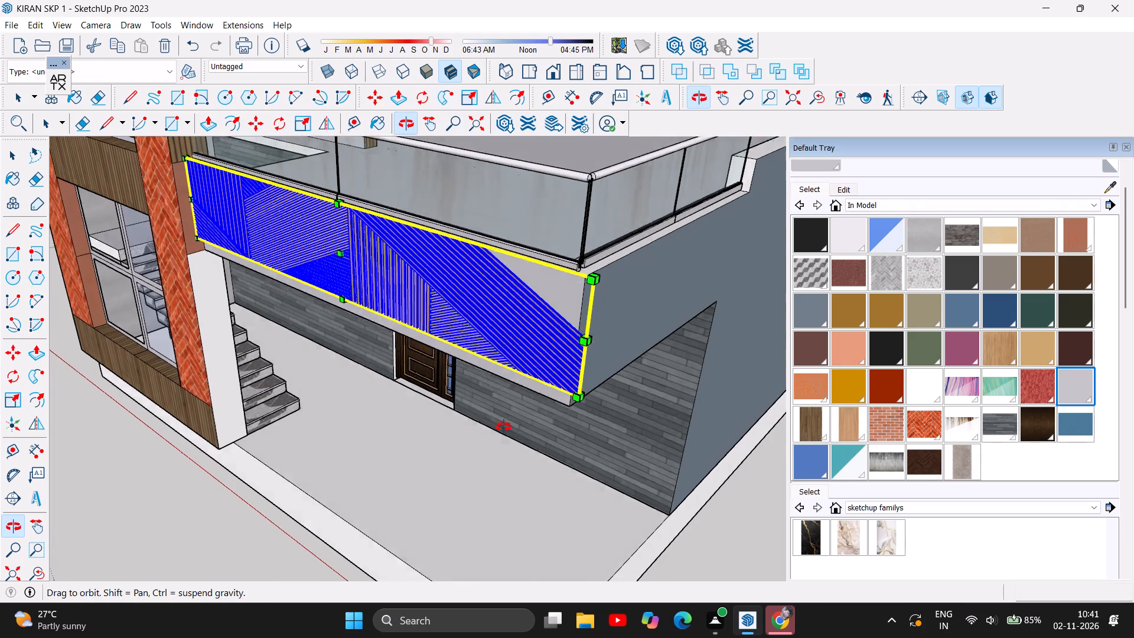
pyautogui.moveTo(504, 427); pyautogui.dragTo(561, 368)
pyautogui.scroll(1, 438, 175)
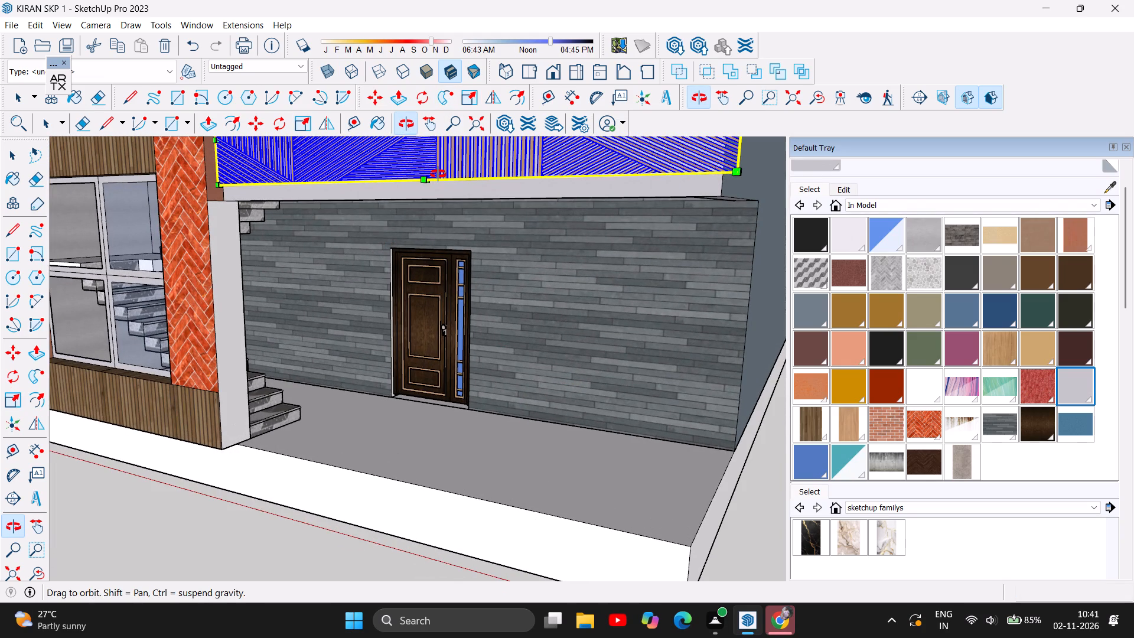
pyautogui.scroll(2, 449, 151)
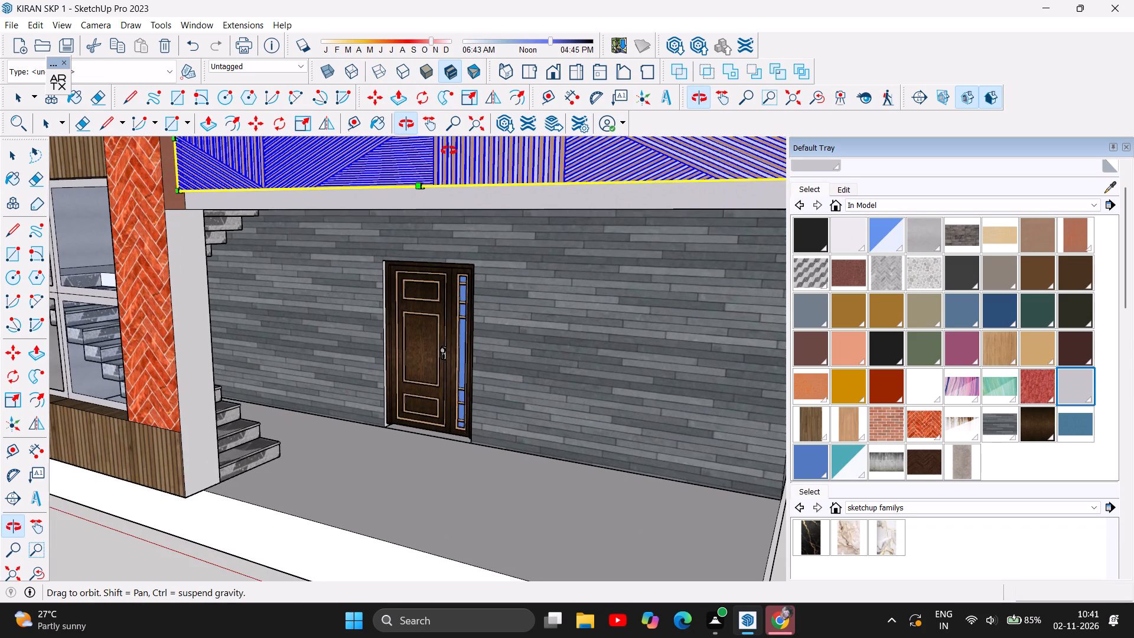
pyautogui.scroll(3, 470, 190)
pyautogui.scroll(4, 389, 189)
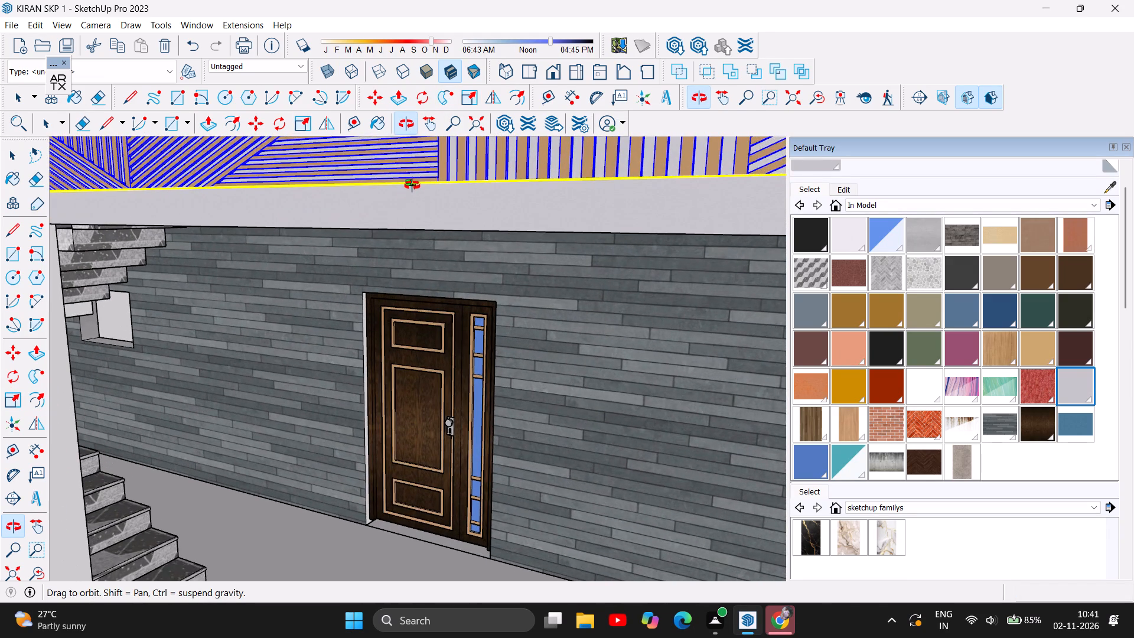
pyautogui.scroll(5, 413, 184)
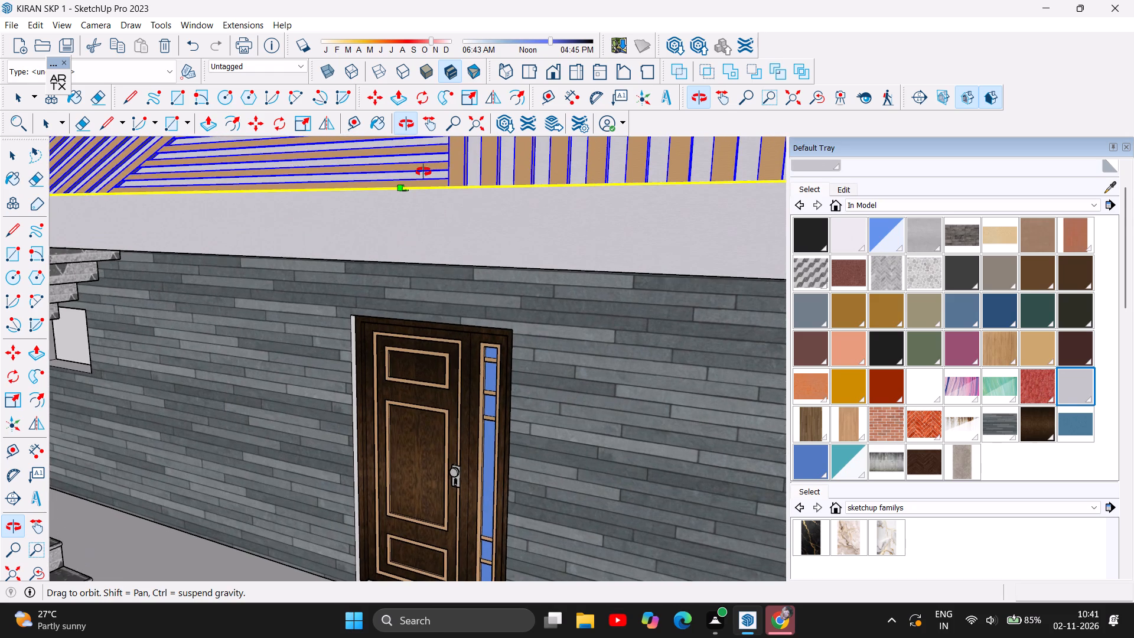
pyautogui.scroll(2, 405, 196)
pyautogui.moveTo(448, 242); pyautogui.dragTo(438, 183)
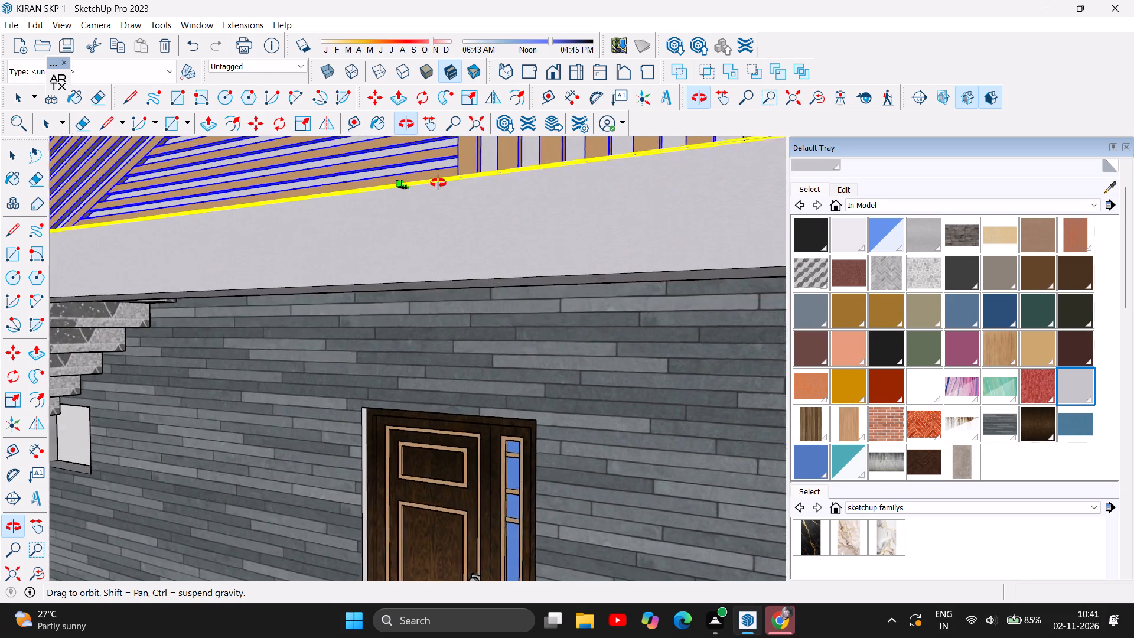
pyautogui.moveTo(438, 183); pyautogui.dragTo(240, 60)
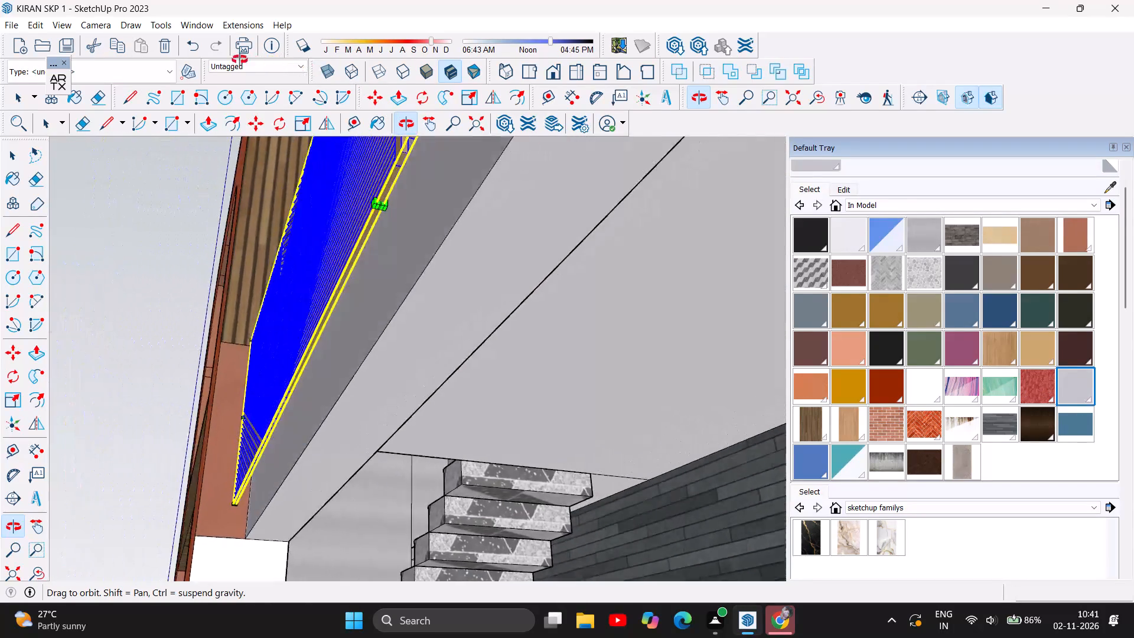
pyautogui.moveTo(240, 60); pyautogui.dragTo(167, 53)
pyautogui.moveTo(167, 53); pyautogui.dragTo(189, 72)
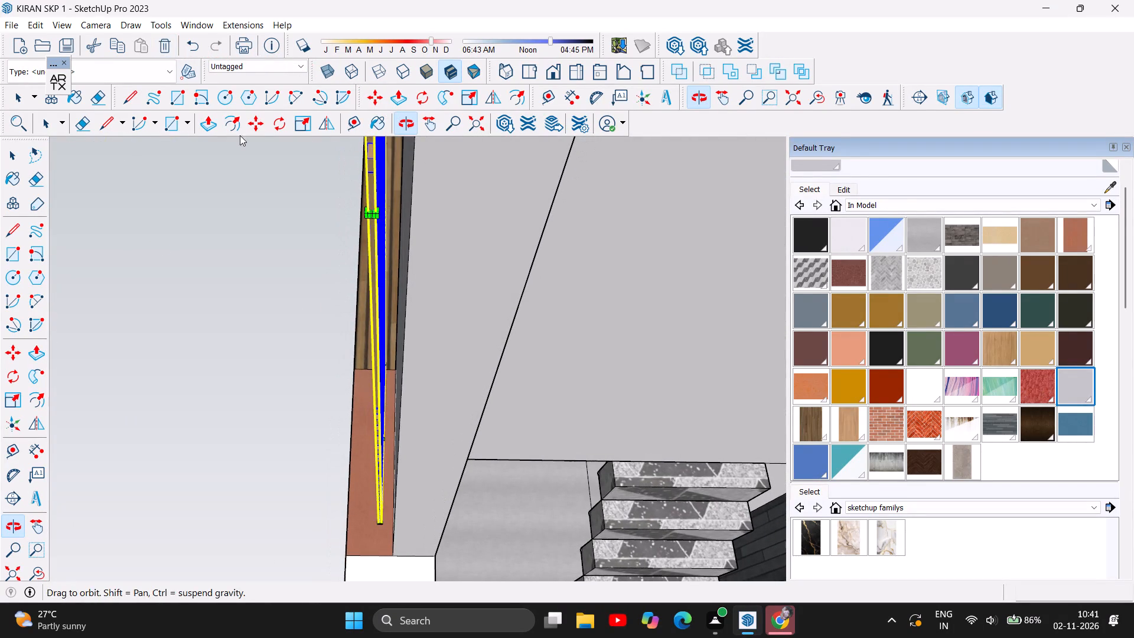
pyautogui.click(18, 398)
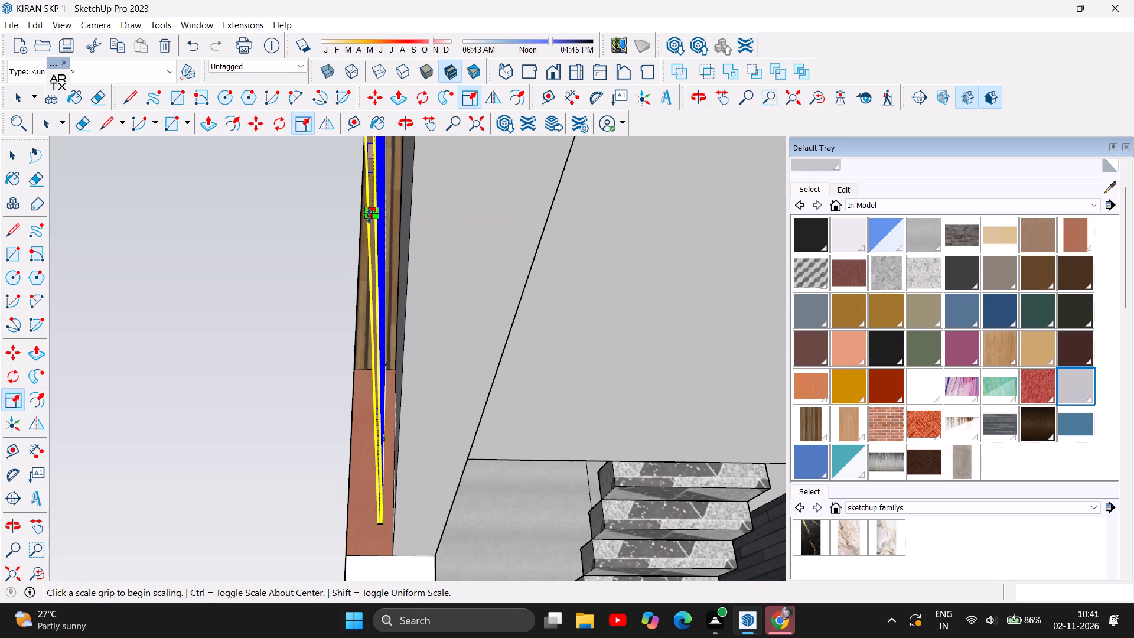
pyautogui.moveTo(368, 216); pyautogui.dragTo(361, 235)
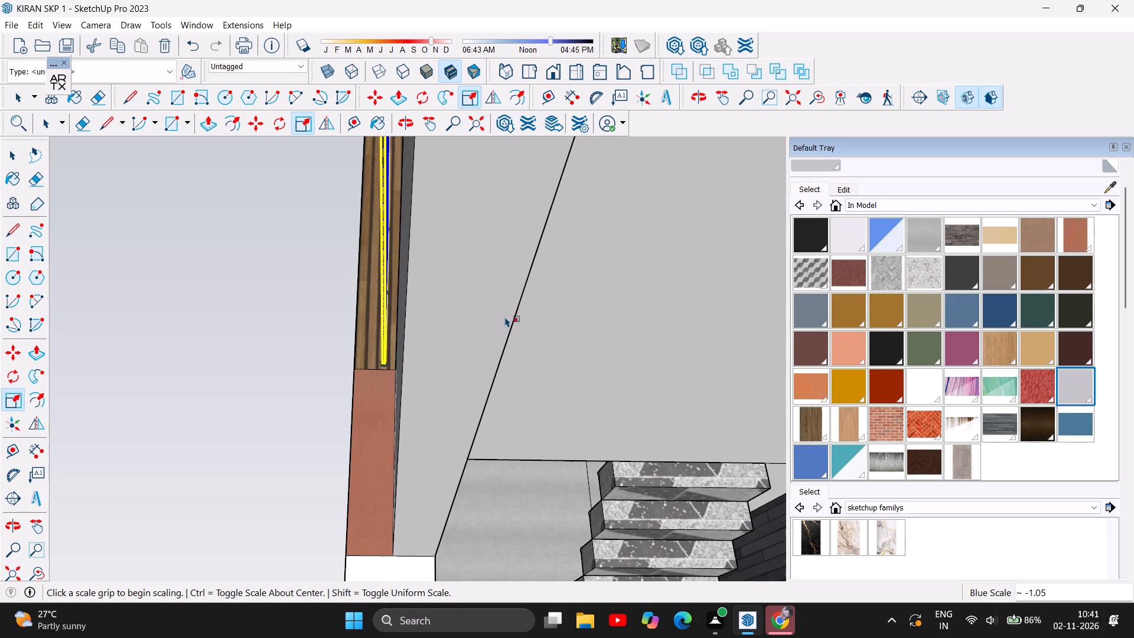
pyautogui.click(398, 118)
pyautogui.moveTo(308, 263); pyautogui.dragTo(543, 372)
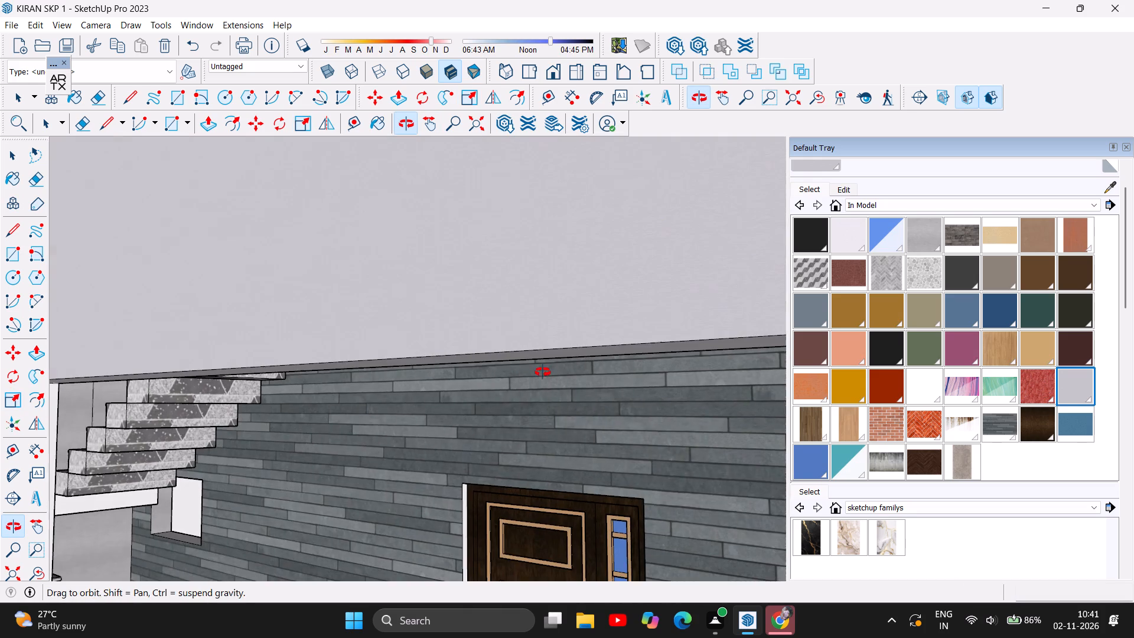
# Move the slatted cladding panel down the blue axis by about 3' 5 9/16" onto the fascia below the glass railing, and deselect it.
pyautogui.scroll(-4, 541, 371)
pyautogui.scroll(-3, 592, 471)
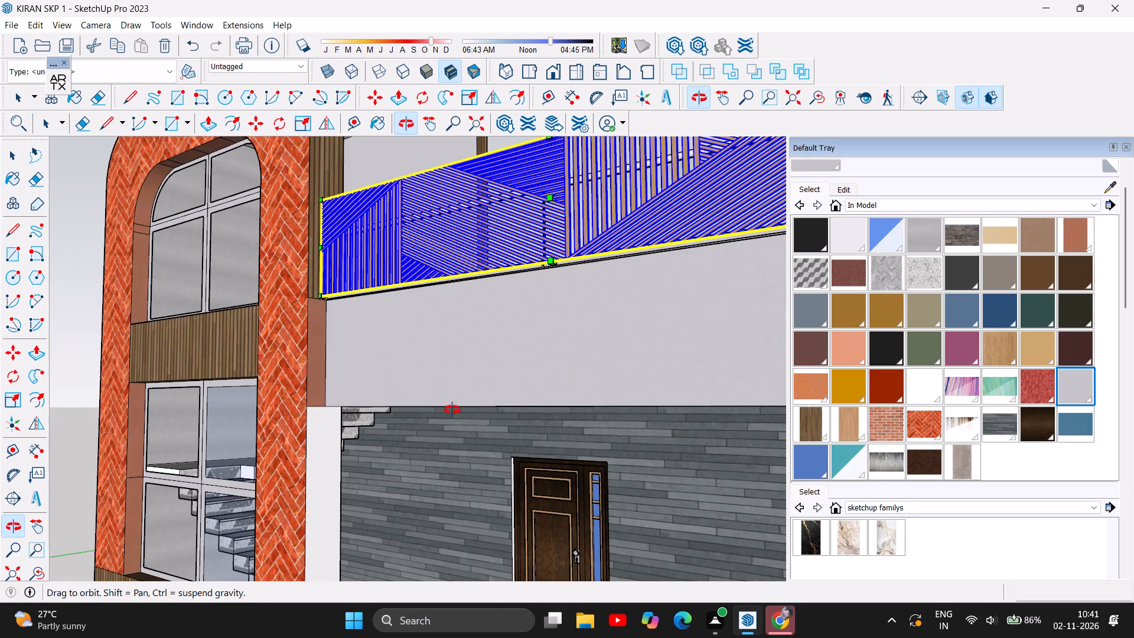
pyautogui.scroll(-4, 432, 353)
pyautogui.scroll(-3, 374, 389)
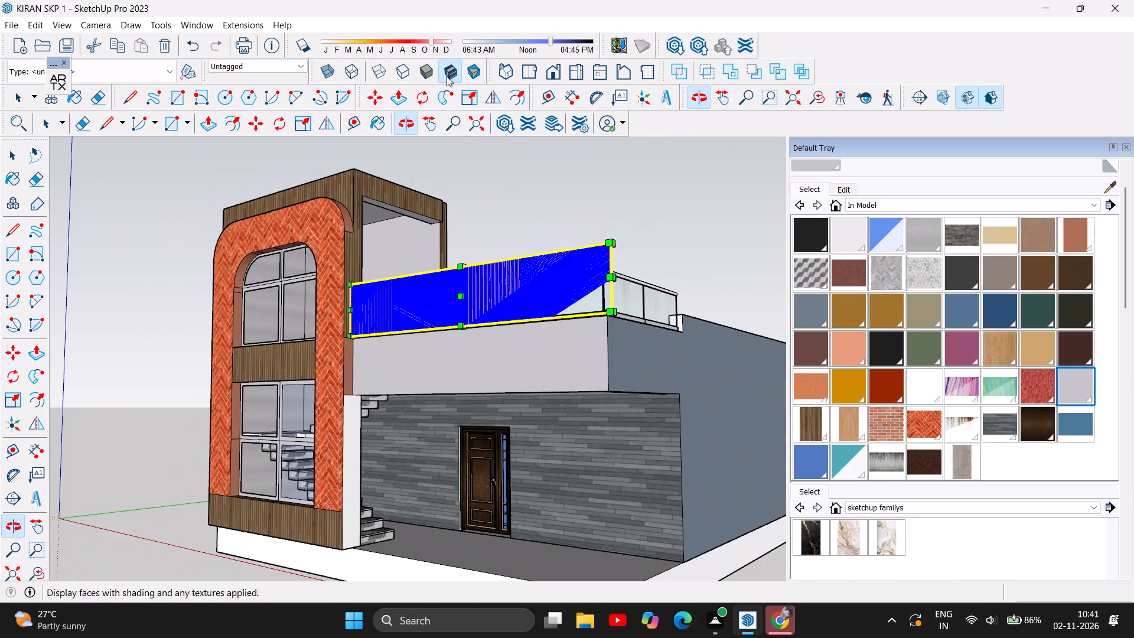
pyautogui.click(377, 95)
pyautogui.moveTo(455, 300); pyautogui.dragTo(453, 363)
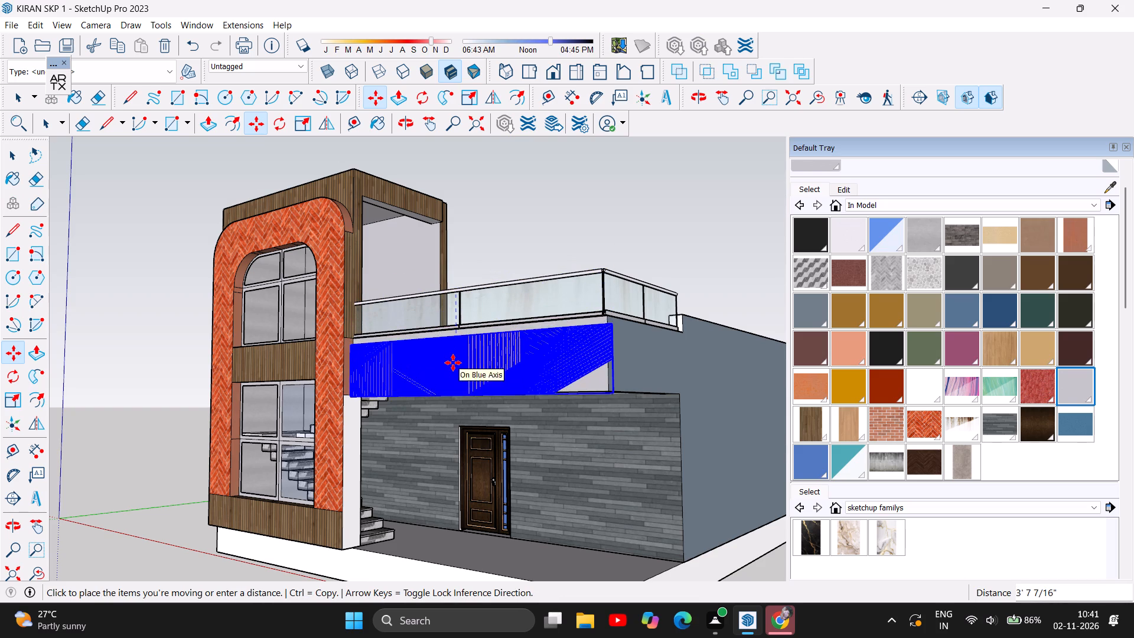
pyautogui.moveTo(453, 363); pyautogui.dragTo(455, 360)
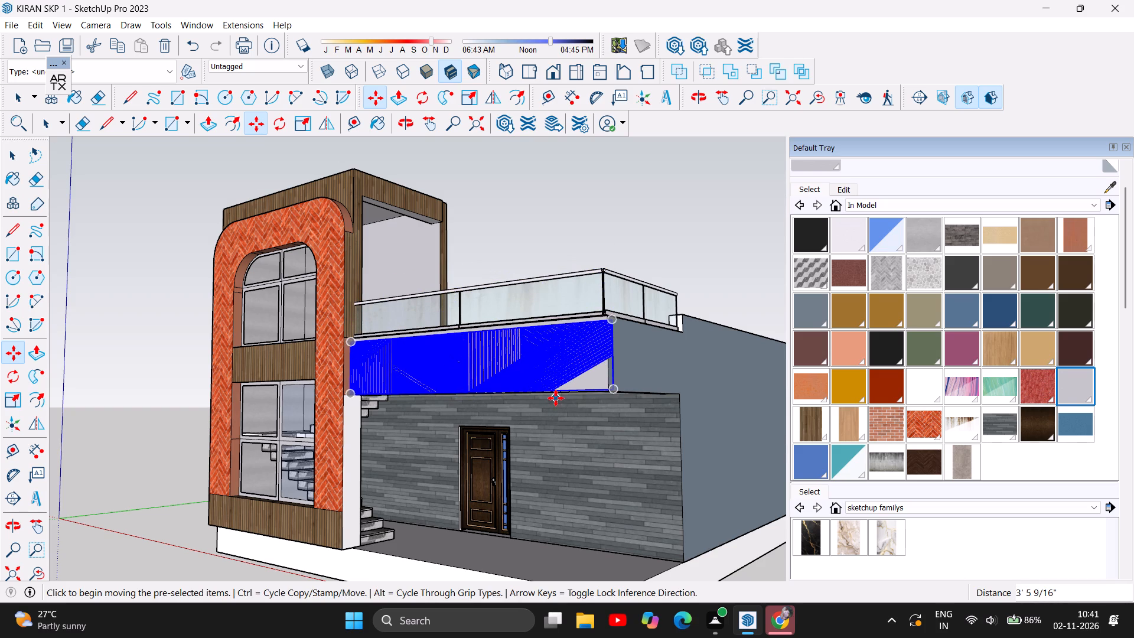
pyautogui.scroll(5, 556, 398)
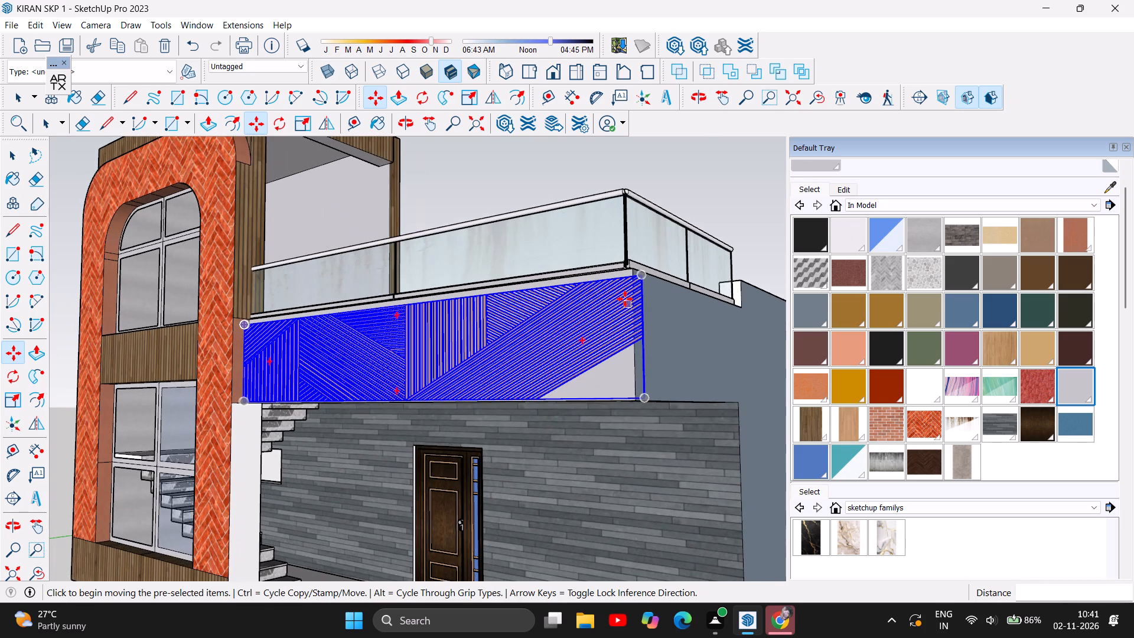
pyautogui.scroll(3, 625, 298)
pyautogui.scroll(-5, 625, 298)
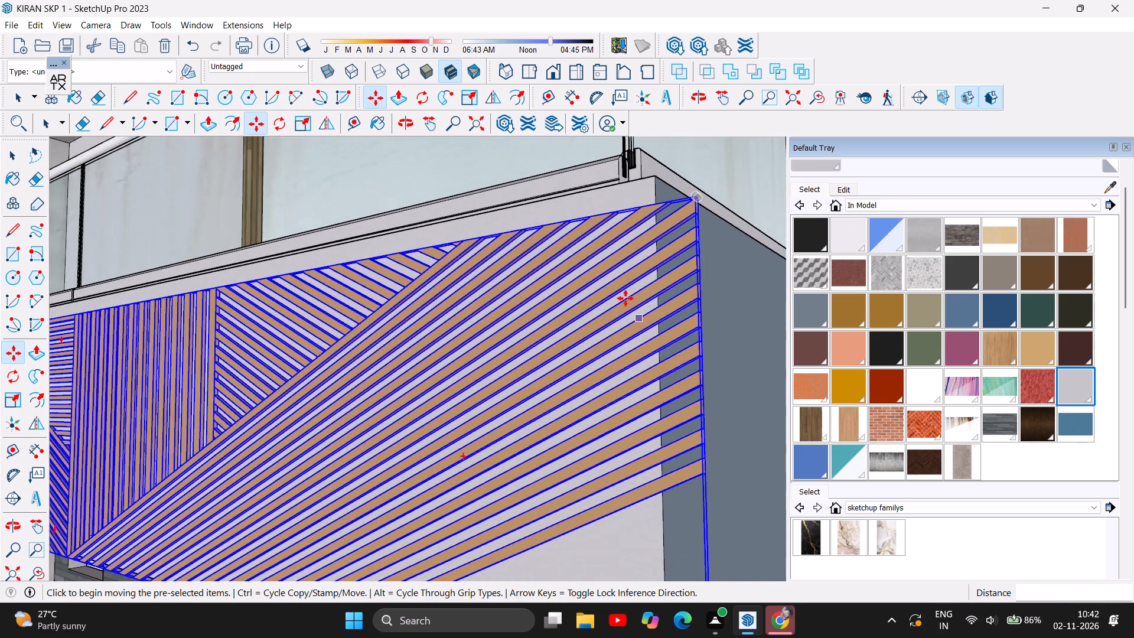
pyautogui.scroll(-4, 625, 298)
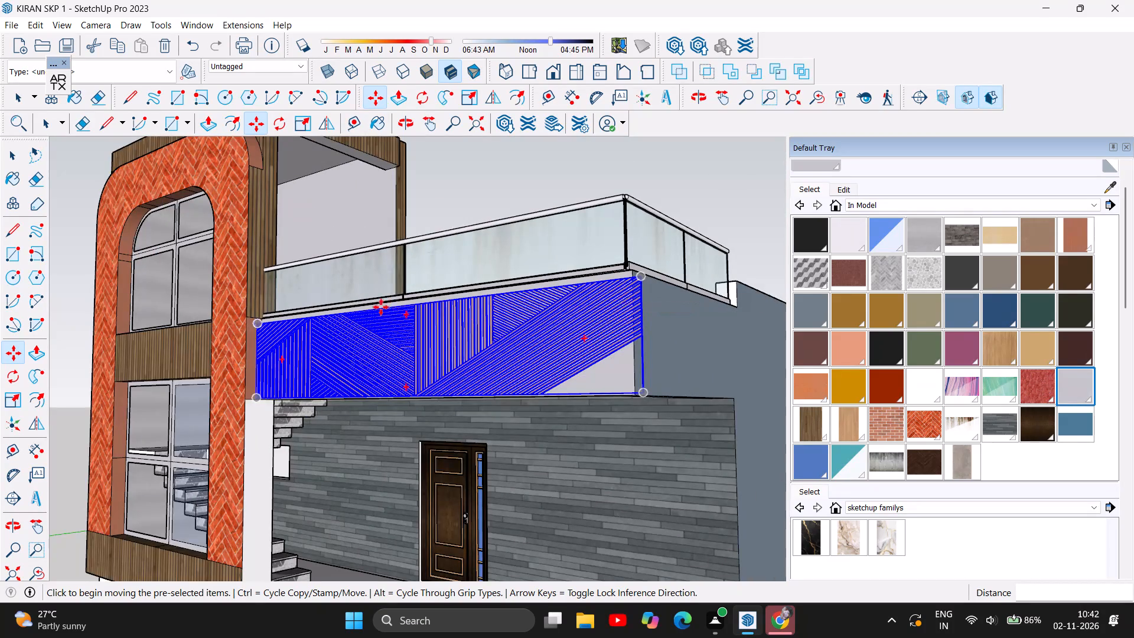
pyautogui.click(15, 151)
pyautogui.click(597, 164)
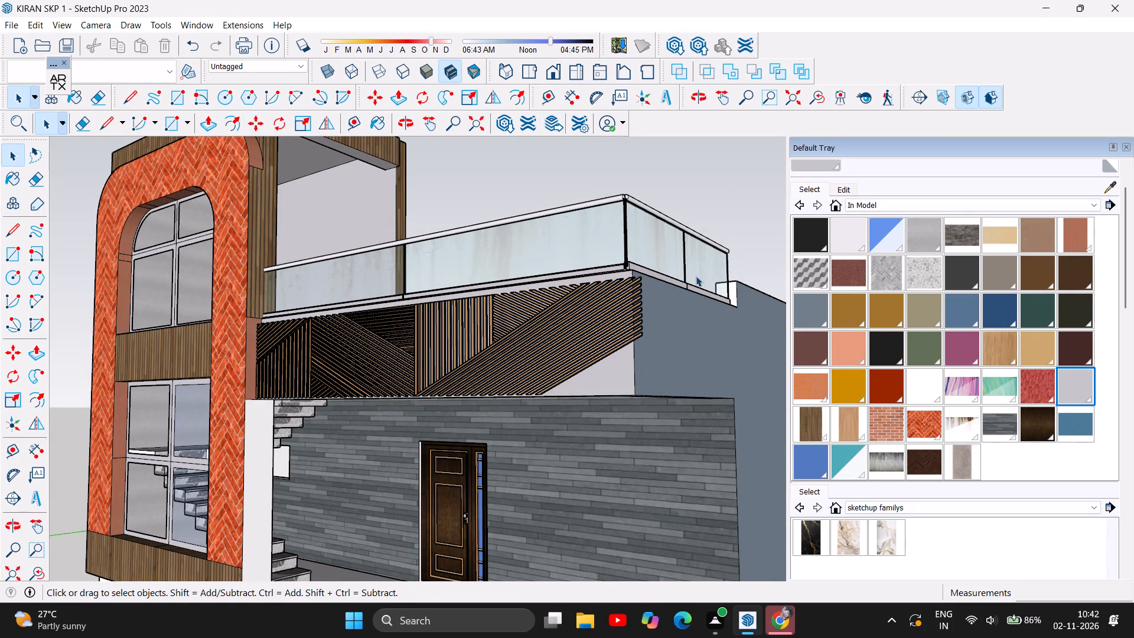
# Examine the repositioned slatted cladding and the house's massing from the front, the balcony side and above.
pyautogui.scroll(-4, 696, 276)
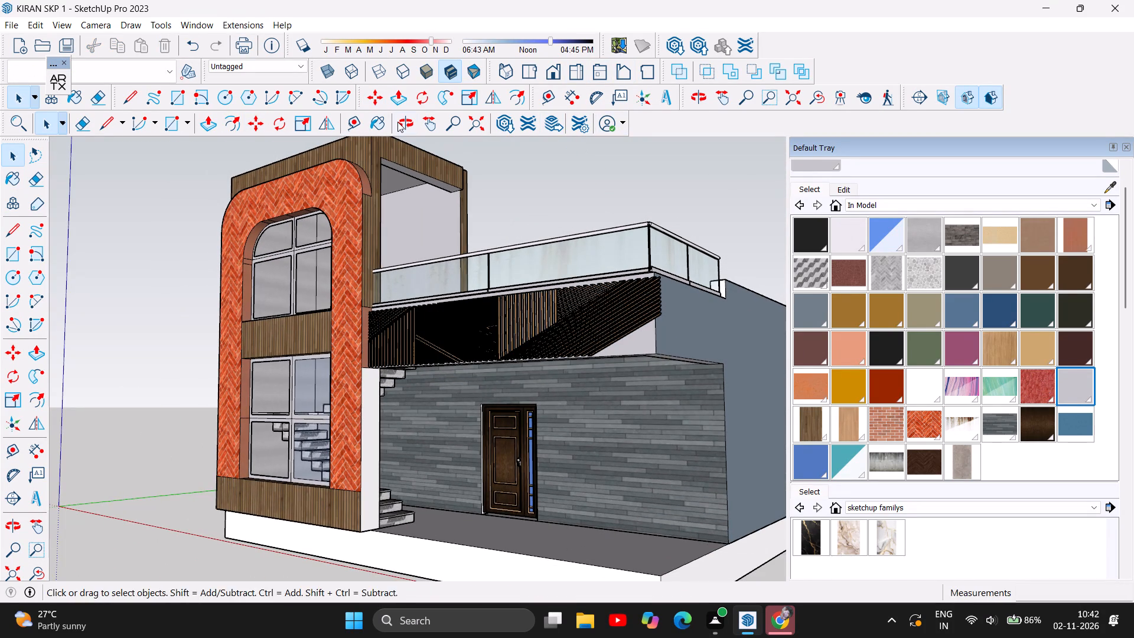
pyautogui.click(397, 122)
pyautogui.moveTo(462, 356); pyautogui.dragTo(649, 415)
pyautogui.scroll(-2, 325, 388)
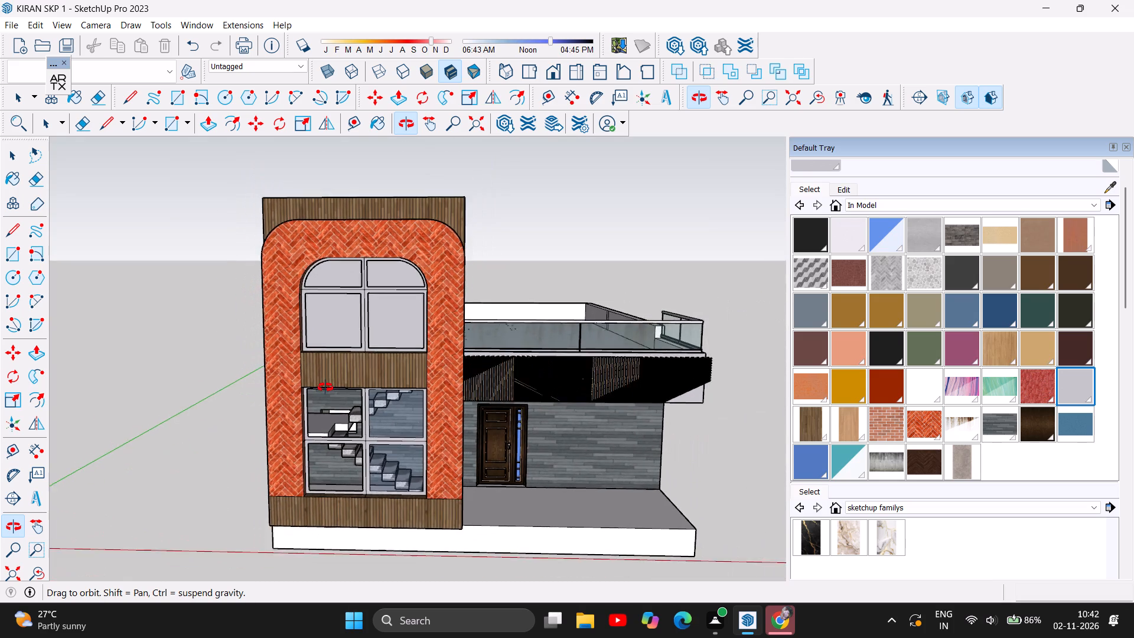
pyautogui.scroll(-2, 325, 388)
pyautogui.scroll(4, 620, 447)
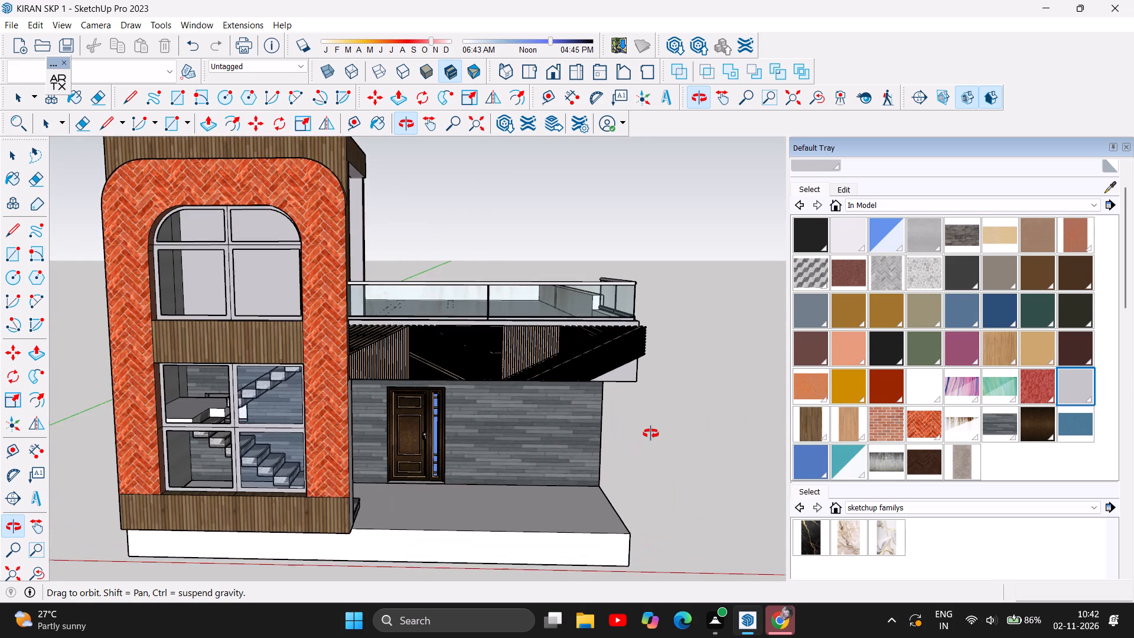
pyautogui.scroll(1, 651, 434)
pyautogui.scroll(4, 637, 379)
pyautogui.moveTo(677, 393); pyautogui.dragTo(581, 386)
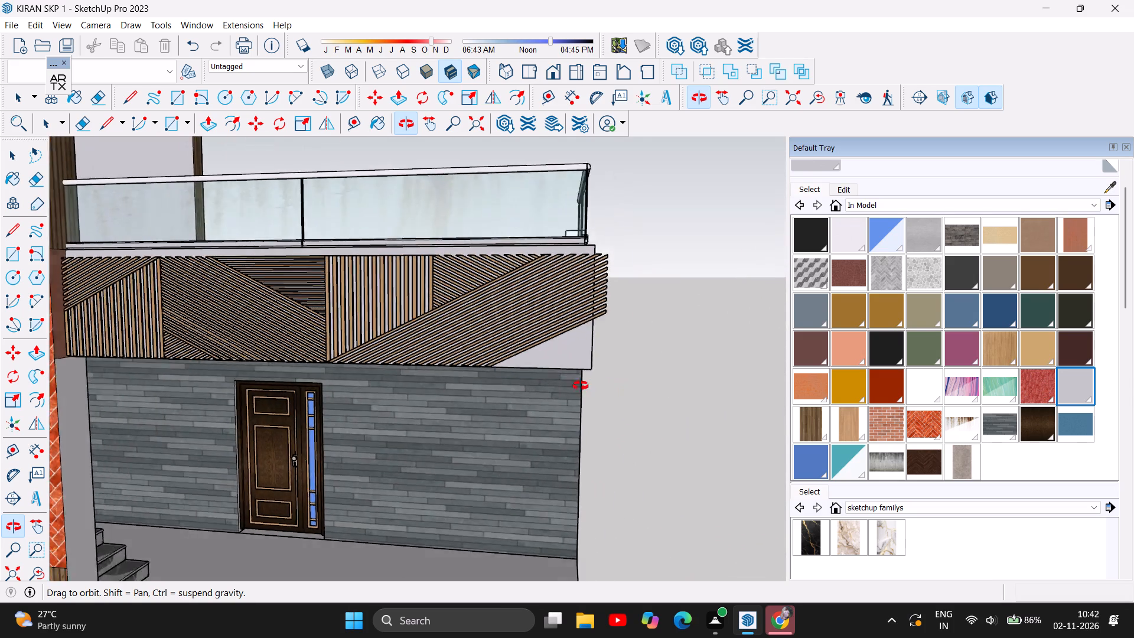
pyautogui.moveTo(581, 386); pyautogui.dragTo(366, 480)
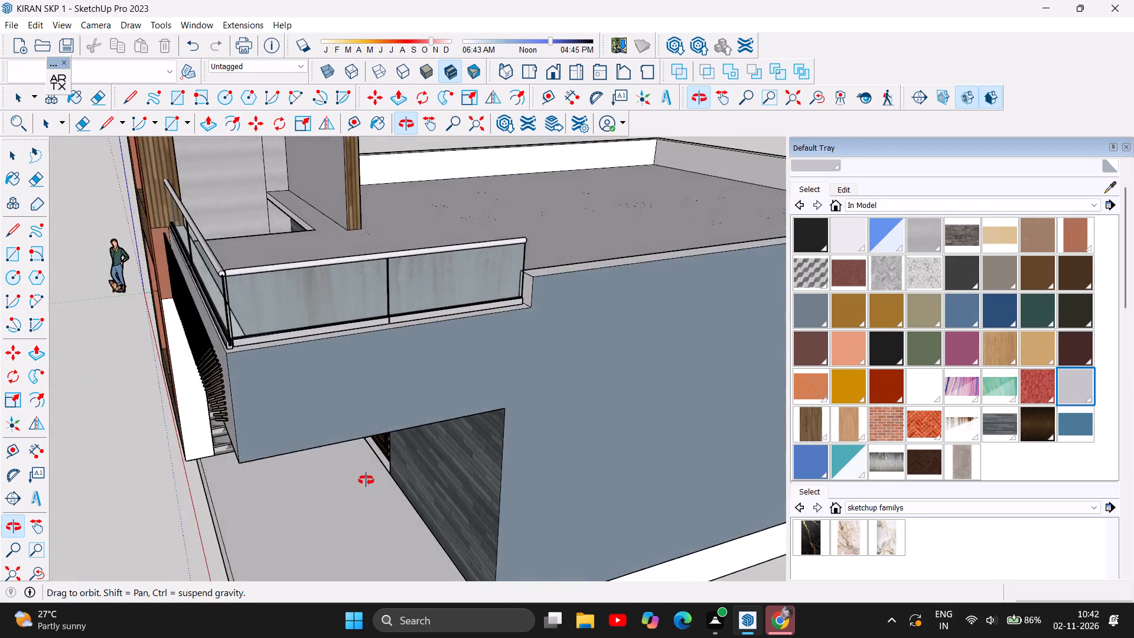
pyautogui.moveTo(366, 480); pyautogui.dragTo(826, 447)
pyautogui.scroll(-5, 344, 260)
pyautogui.scroll(-2, 439, 221)
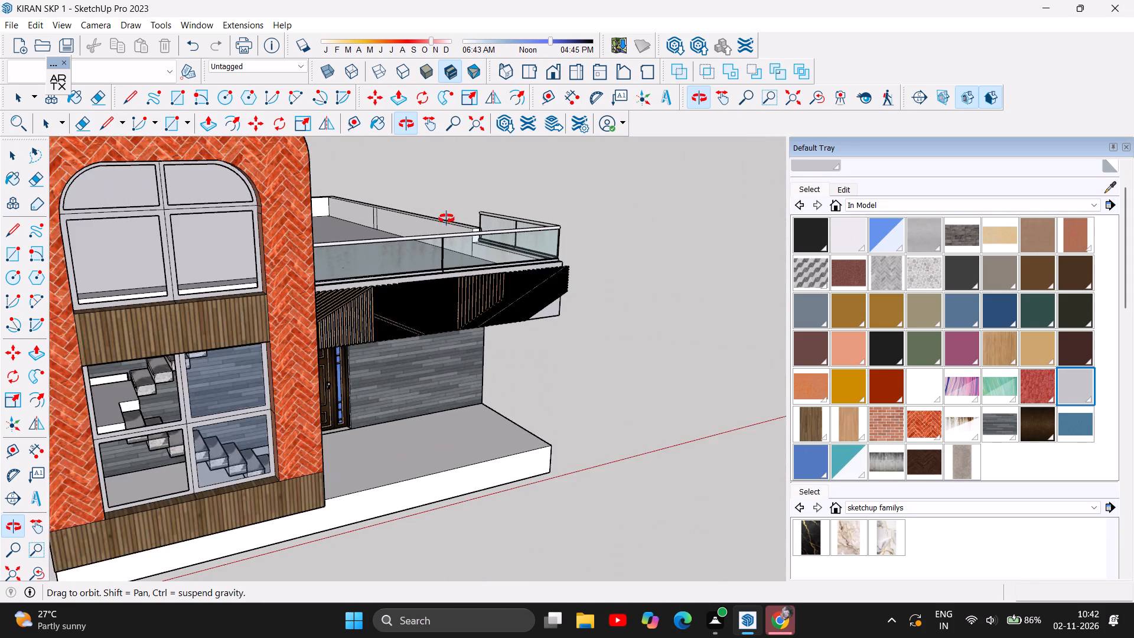
pyautogui.scroll(-1, 447, 219)
pyautogui.moveTo(478, 332); pyautogui.dragTo(377, 250)
pyautogui.scroll(-1, 544, 399)
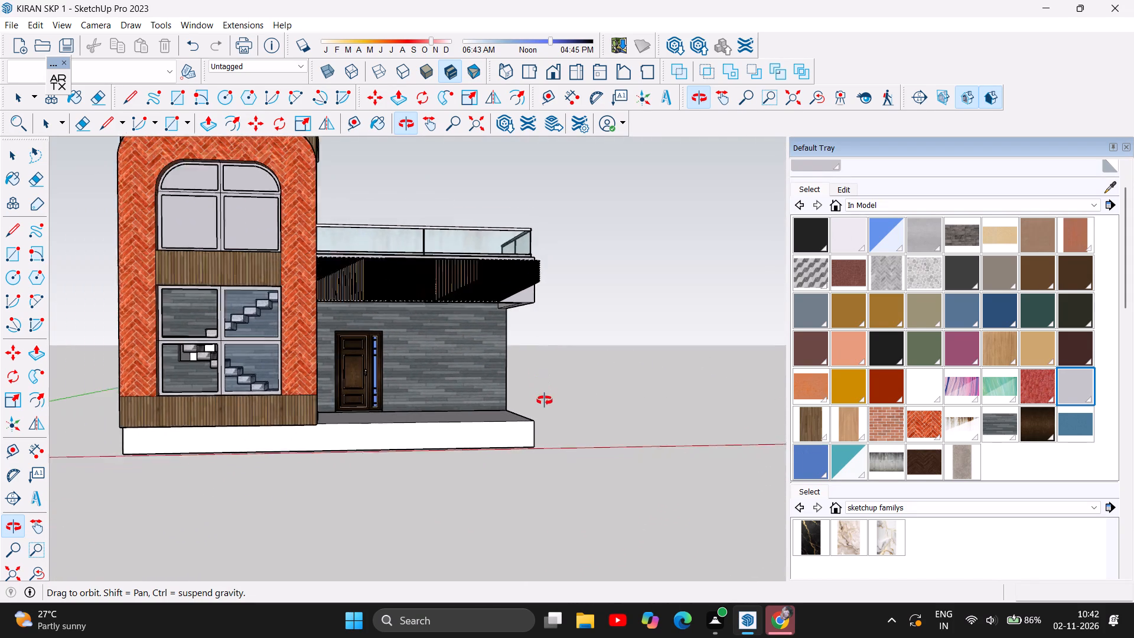
pyautogui.scroll(-2, 545, 401)
pyautogui.scroll(1, 531, 416)
pyautogui.moveTo(351, 380); pyautogui.dragTo(277, 406)
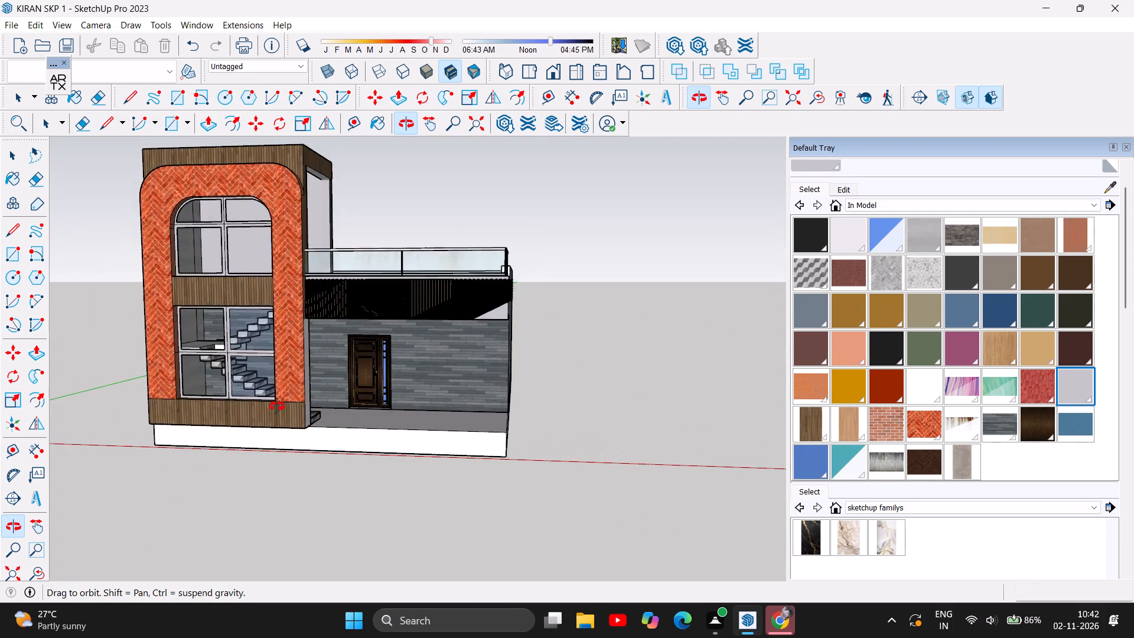
pyautogui.moveTo(277, 406); pyautogui.dragTo(400, 429)
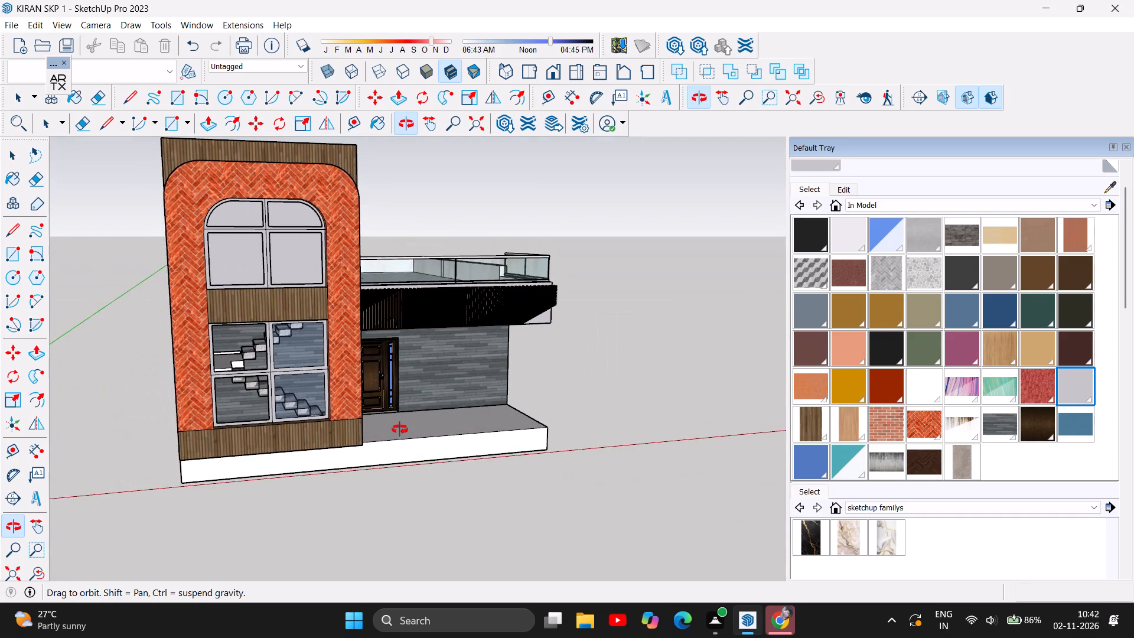
pyautogui.moveTo(400, 429); pyautogui.dragTo(383, 461)
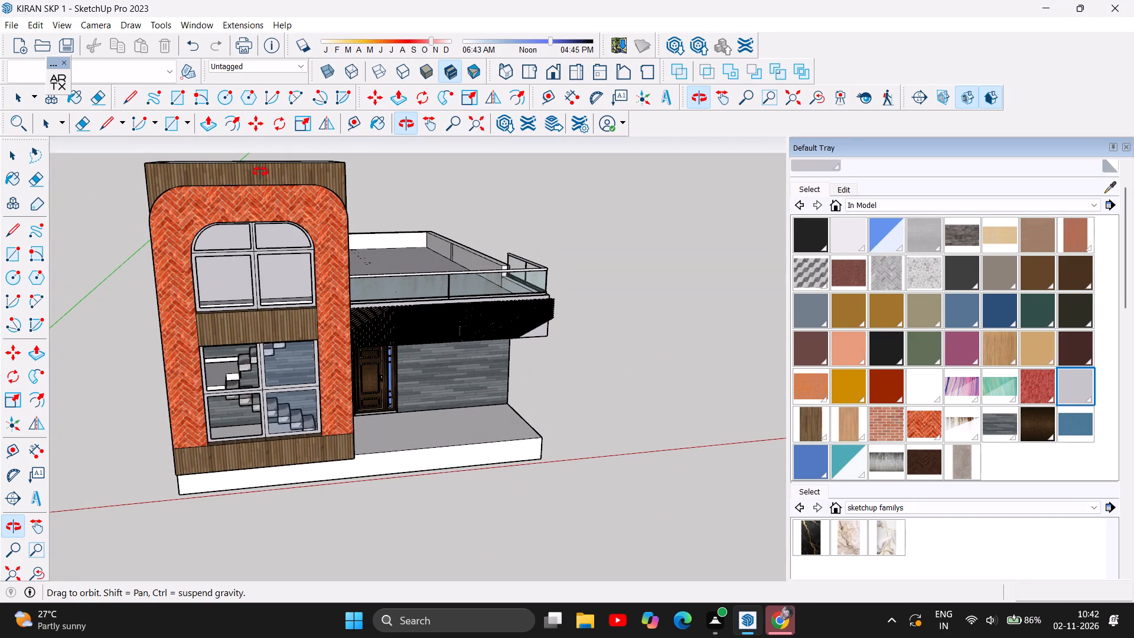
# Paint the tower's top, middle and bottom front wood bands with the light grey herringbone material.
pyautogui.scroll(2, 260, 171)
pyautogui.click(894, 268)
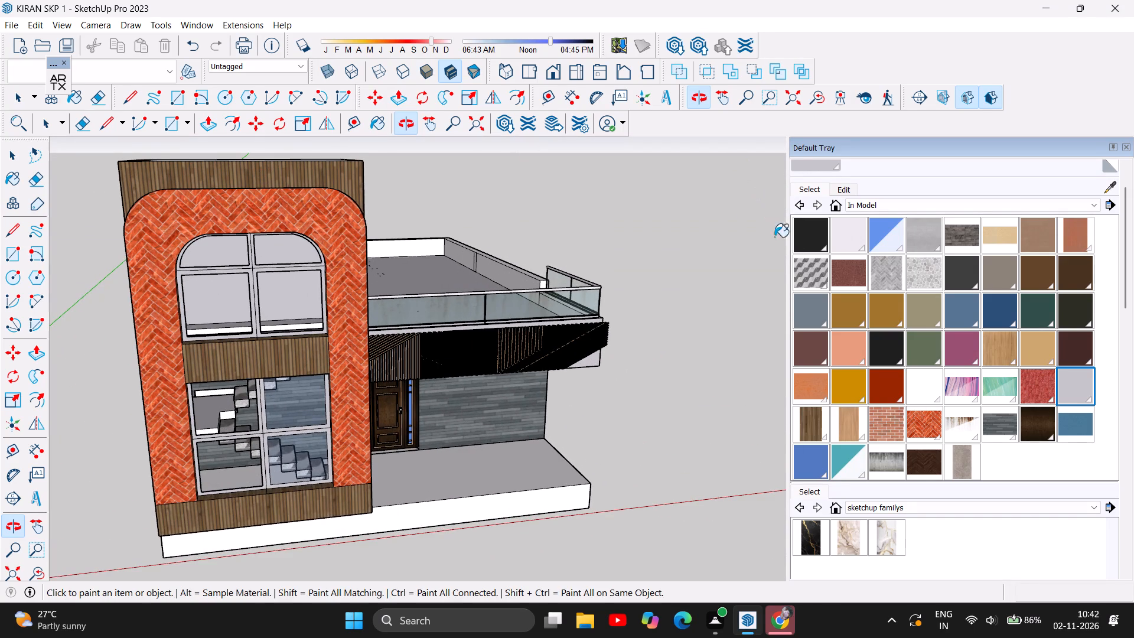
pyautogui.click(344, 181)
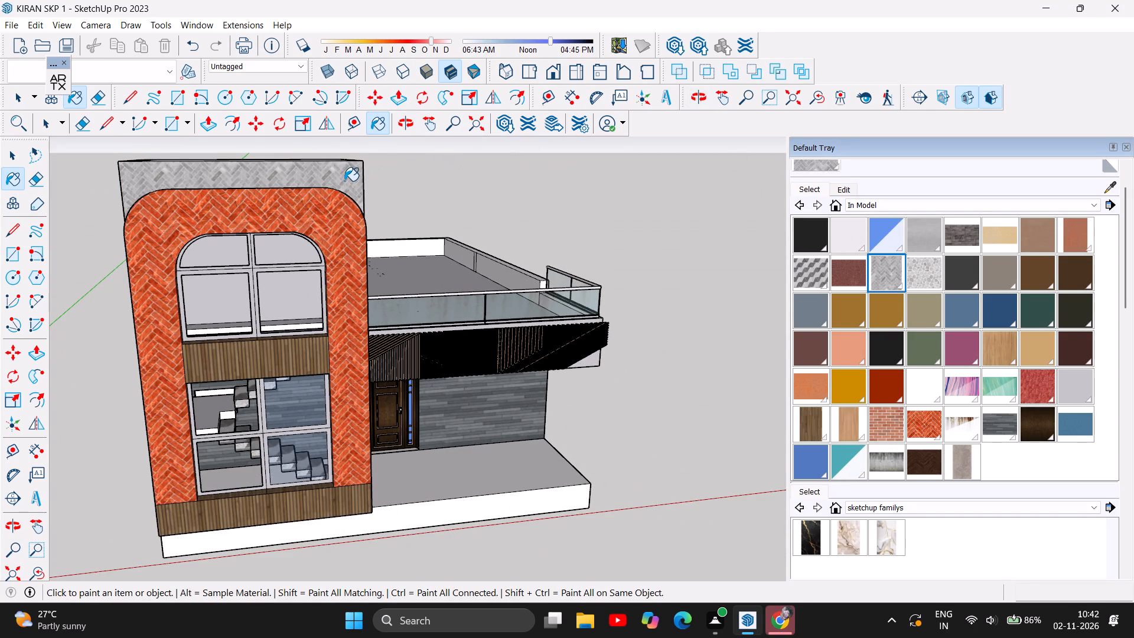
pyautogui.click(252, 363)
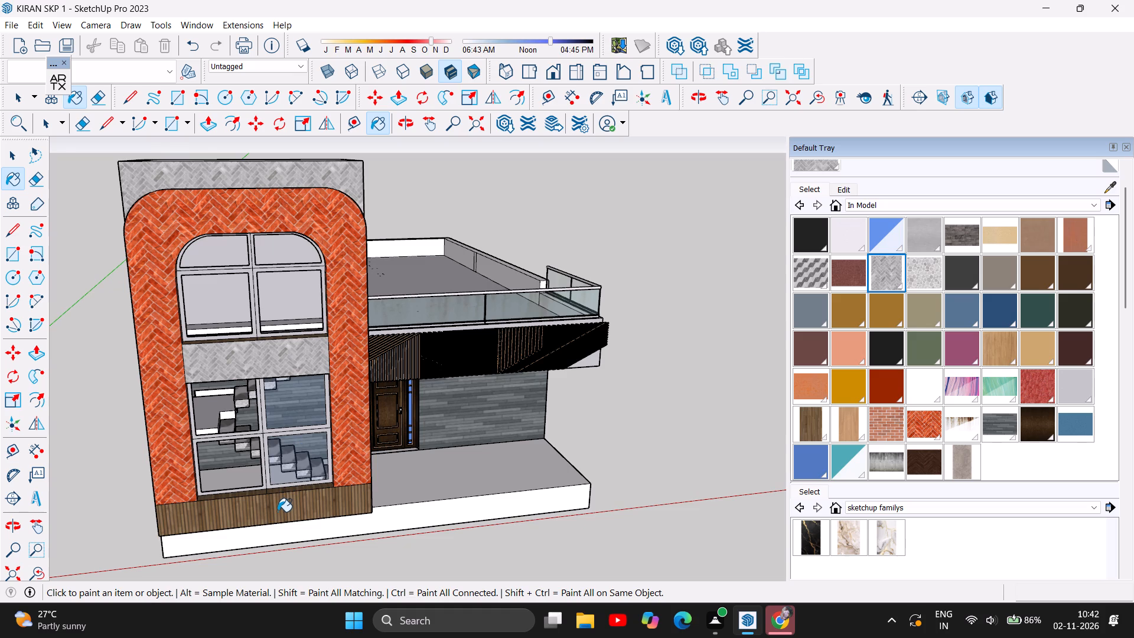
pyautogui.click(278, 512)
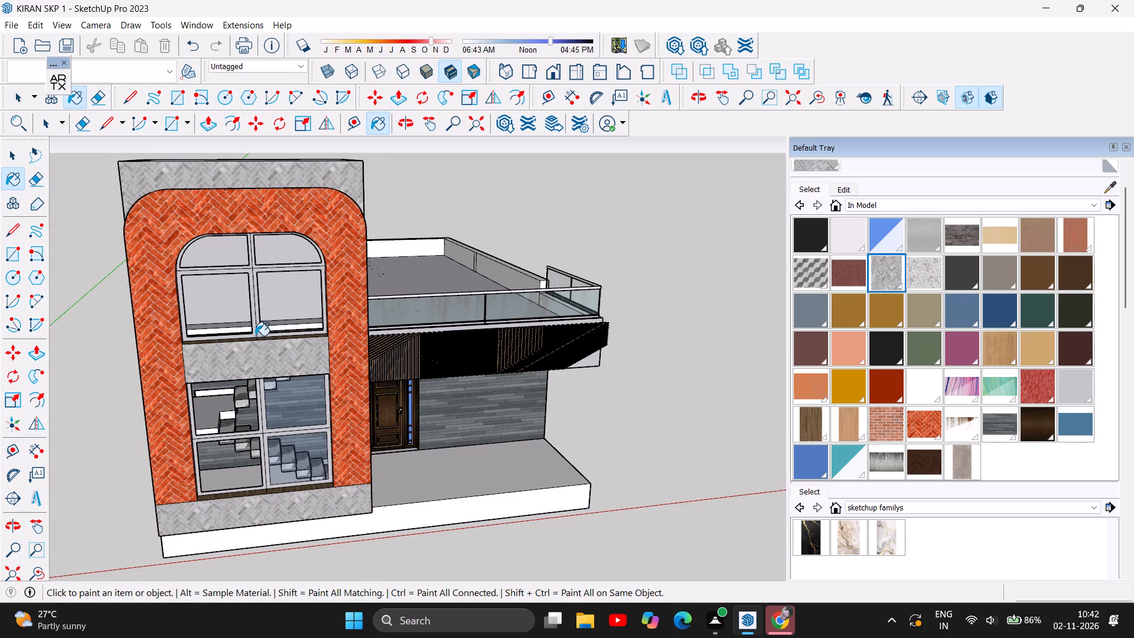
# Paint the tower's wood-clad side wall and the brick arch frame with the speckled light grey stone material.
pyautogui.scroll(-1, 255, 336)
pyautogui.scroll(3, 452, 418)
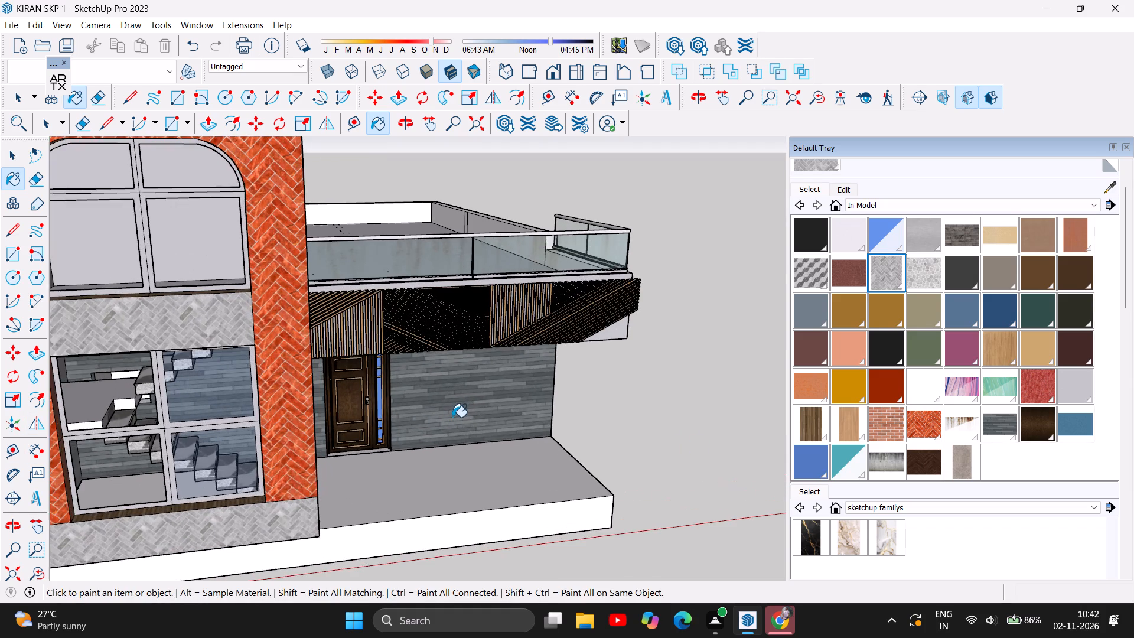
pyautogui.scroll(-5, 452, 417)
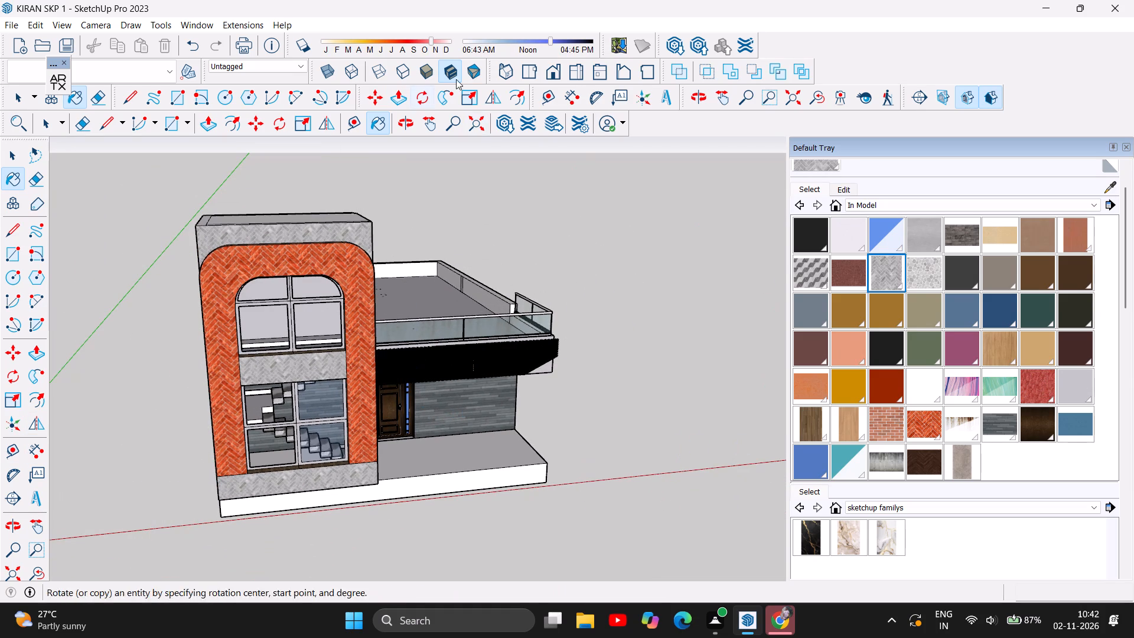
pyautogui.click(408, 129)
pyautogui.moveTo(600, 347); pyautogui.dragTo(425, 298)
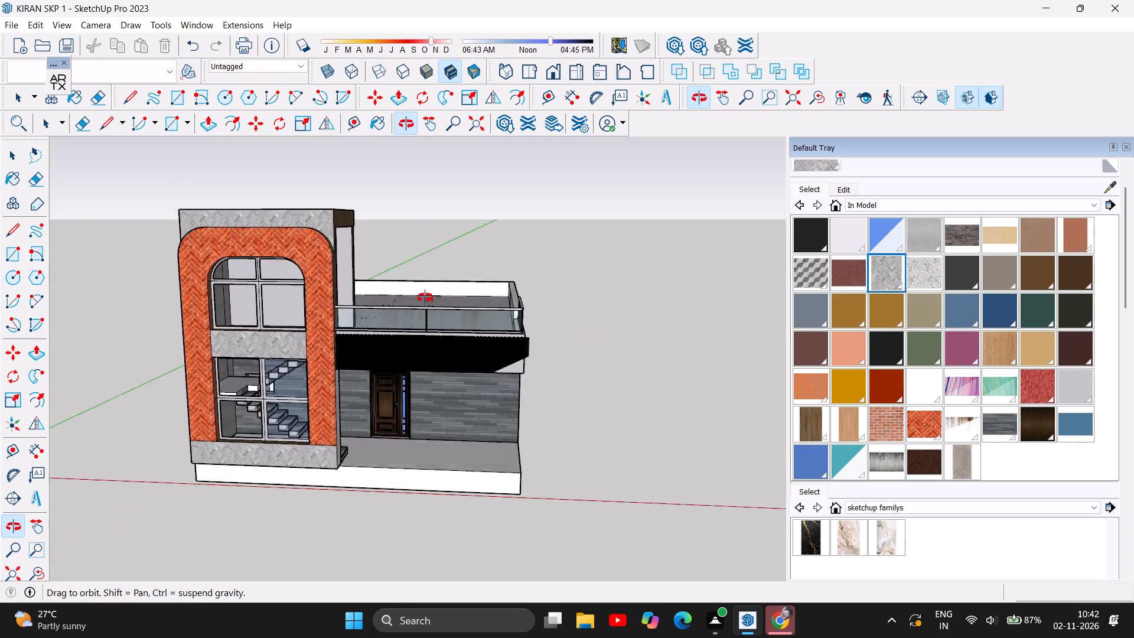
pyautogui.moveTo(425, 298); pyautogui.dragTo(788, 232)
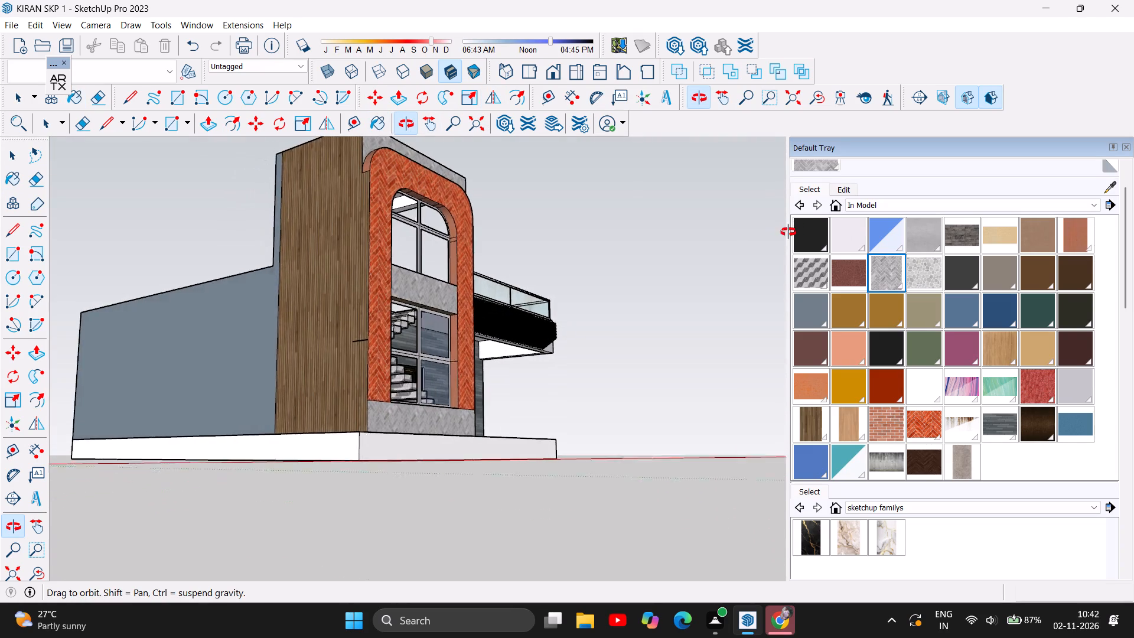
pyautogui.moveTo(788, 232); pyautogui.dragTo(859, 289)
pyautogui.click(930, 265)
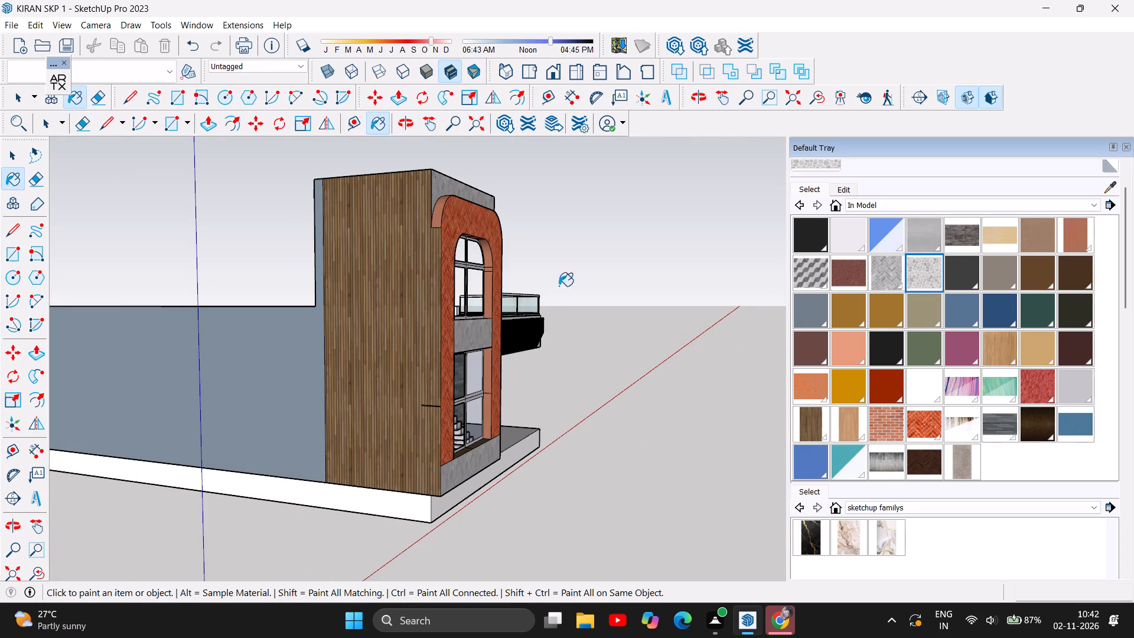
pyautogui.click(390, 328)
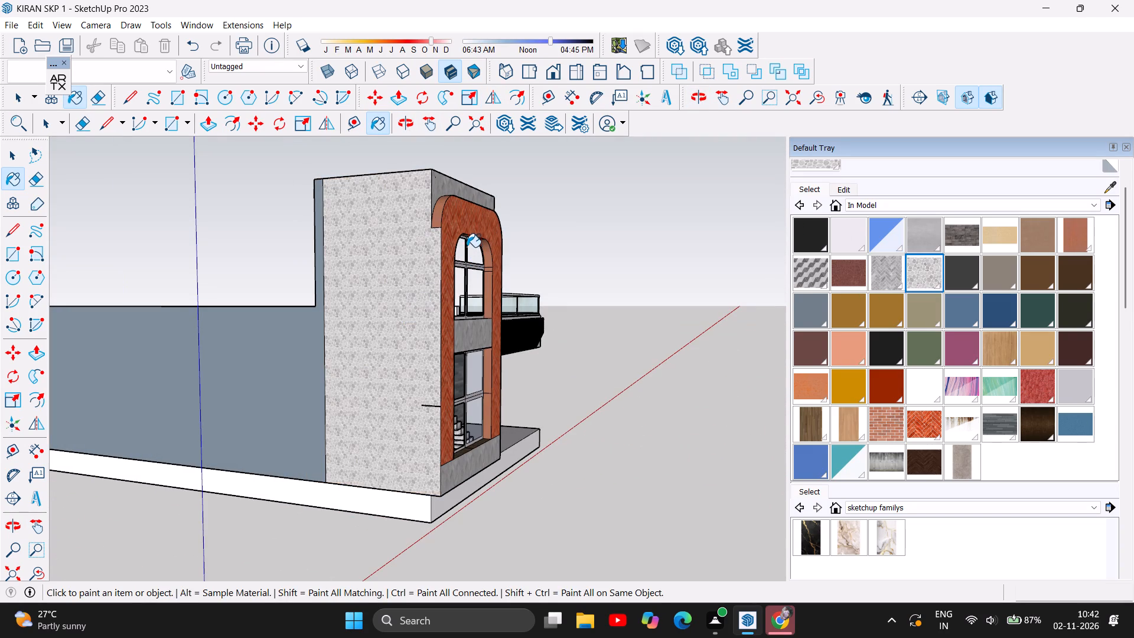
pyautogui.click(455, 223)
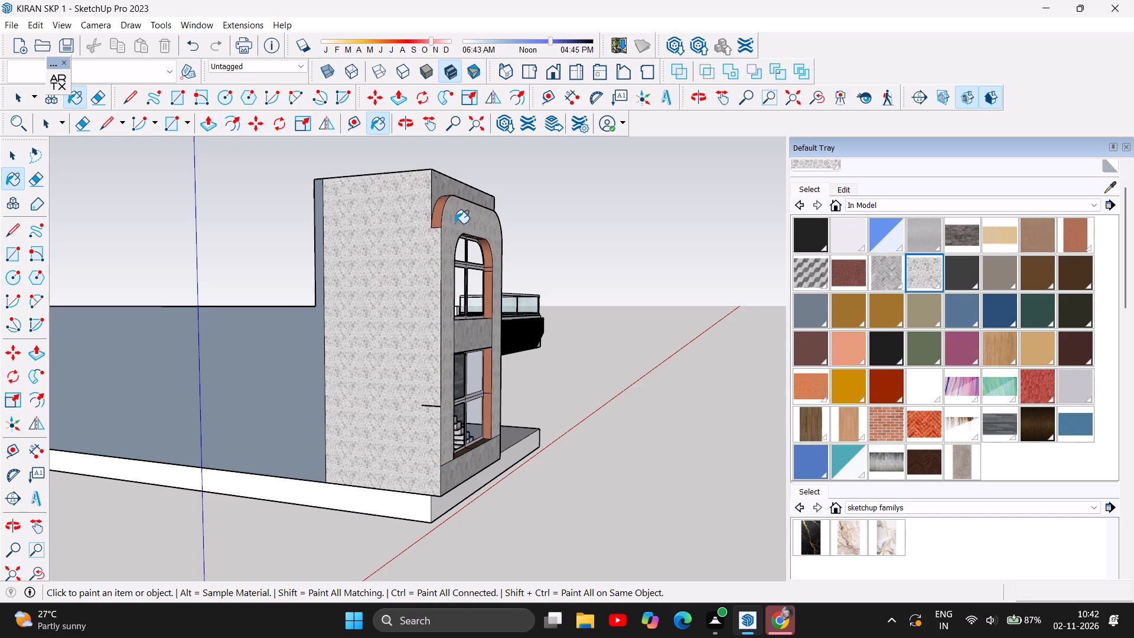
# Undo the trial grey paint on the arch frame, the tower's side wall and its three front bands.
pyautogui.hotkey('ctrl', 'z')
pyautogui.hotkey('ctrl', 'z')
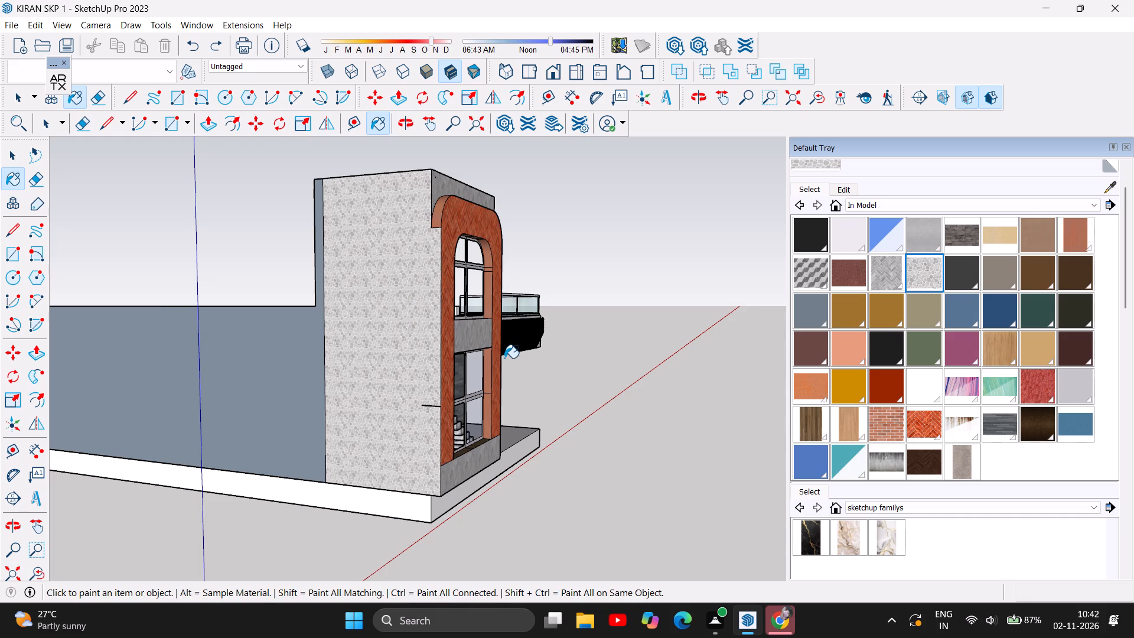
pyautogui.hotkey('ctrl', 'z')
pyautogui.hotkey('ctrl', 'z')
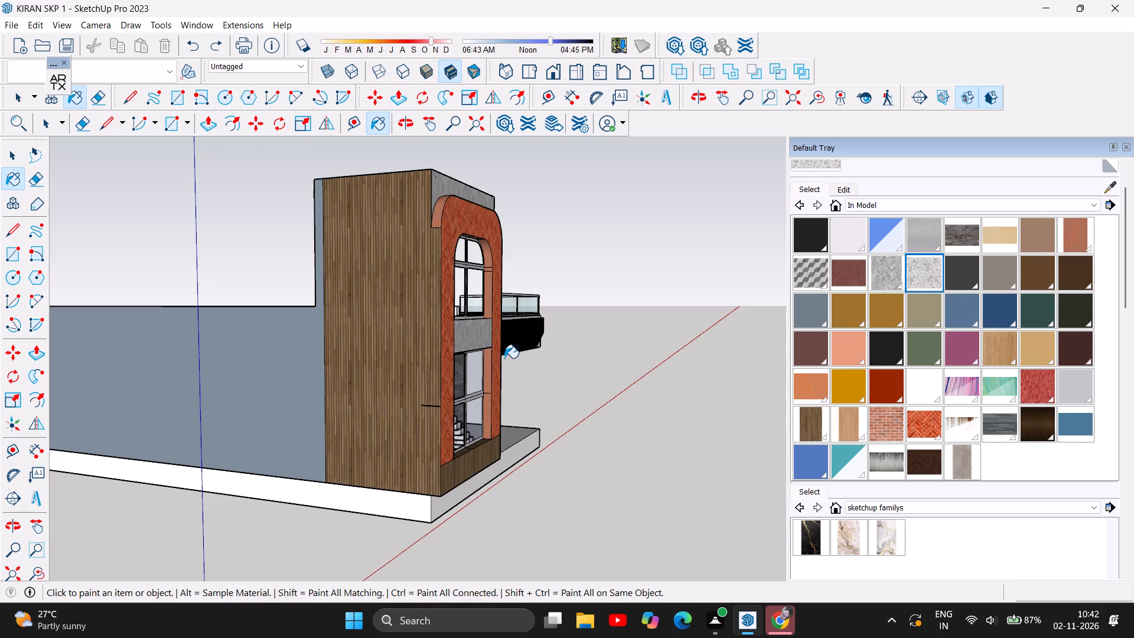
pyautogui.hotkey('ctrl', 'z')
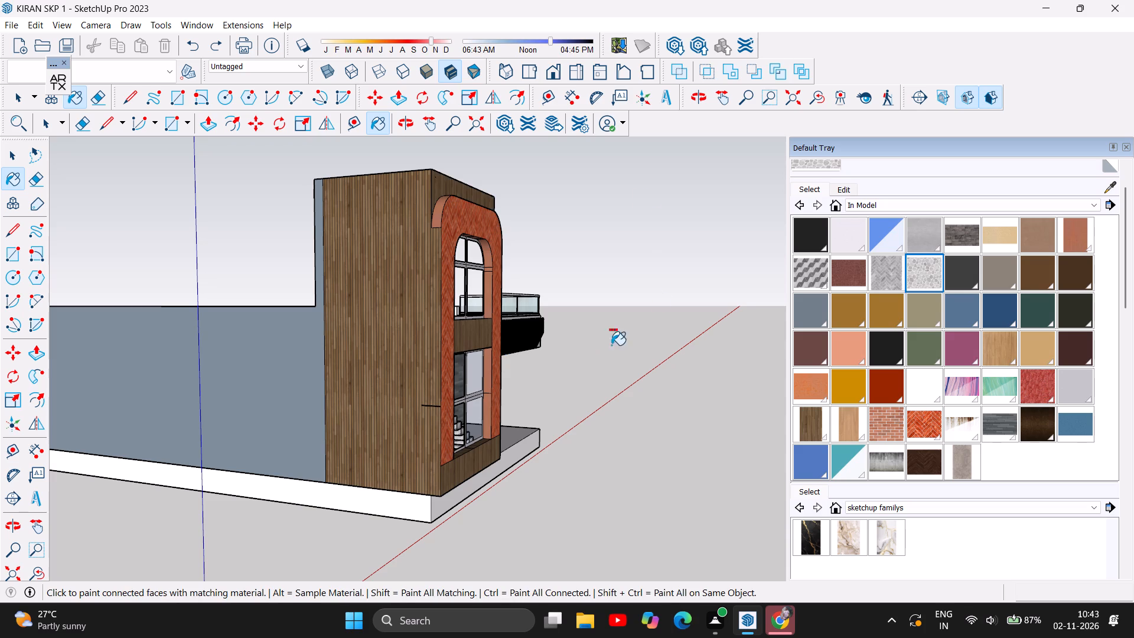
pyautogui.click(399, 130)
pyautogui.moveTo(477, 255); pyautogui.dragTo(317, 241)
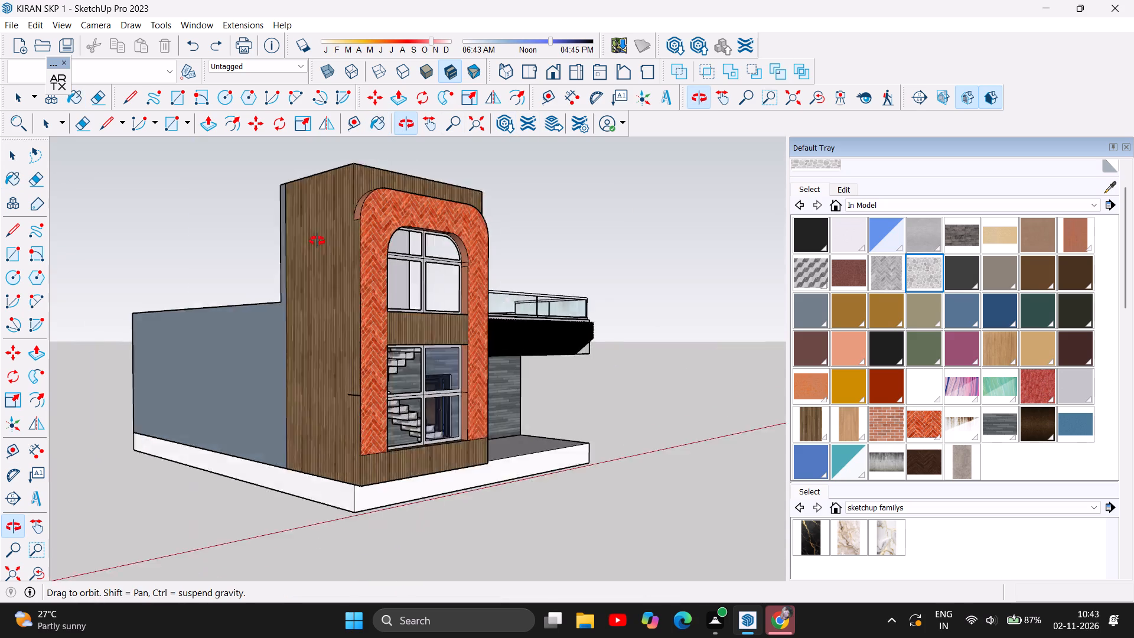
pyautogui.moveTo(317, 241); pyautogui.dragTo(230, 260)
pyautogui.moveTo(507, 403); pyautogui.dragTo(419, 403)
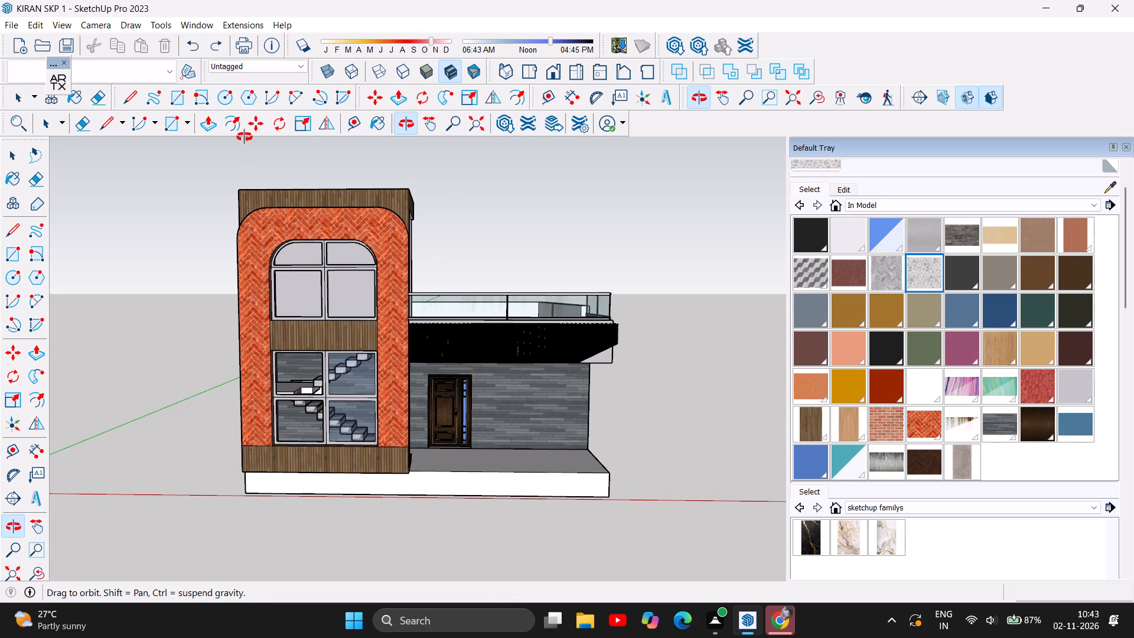
# Draw a line about 8 7/16" long across the outer corner of the balcony's underside rim, separating the side strip.
pyautogui.scroll(-1, 269, 268)
pyautogui.scroll(3, 350, 416)
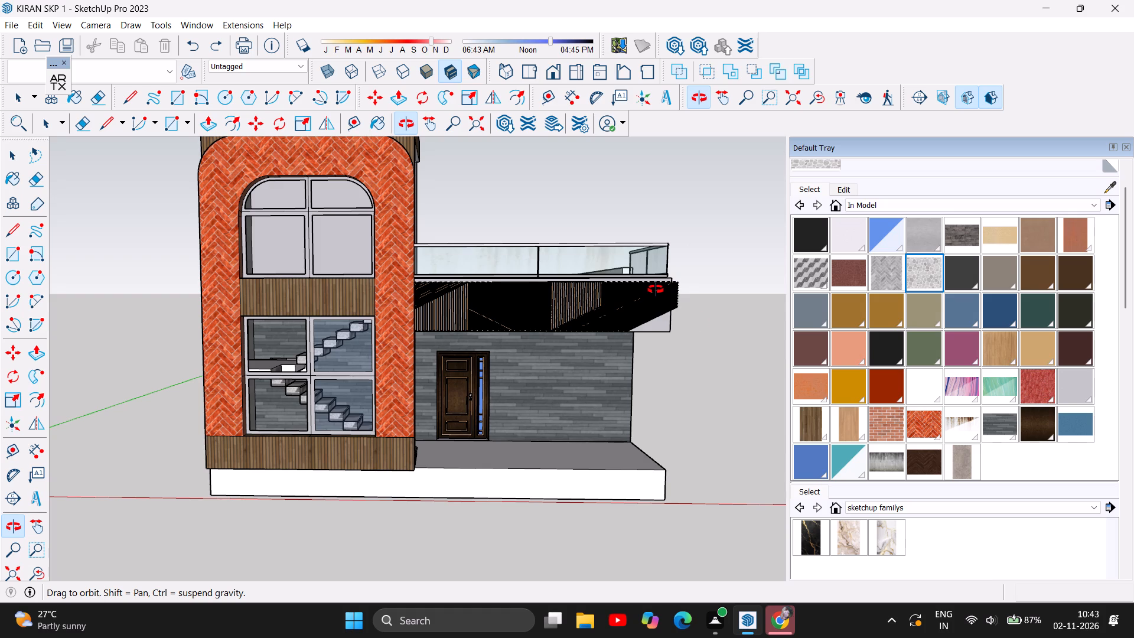
pyautogui.moveTo(672, 384); pyautogui.dragTo(377, 288)
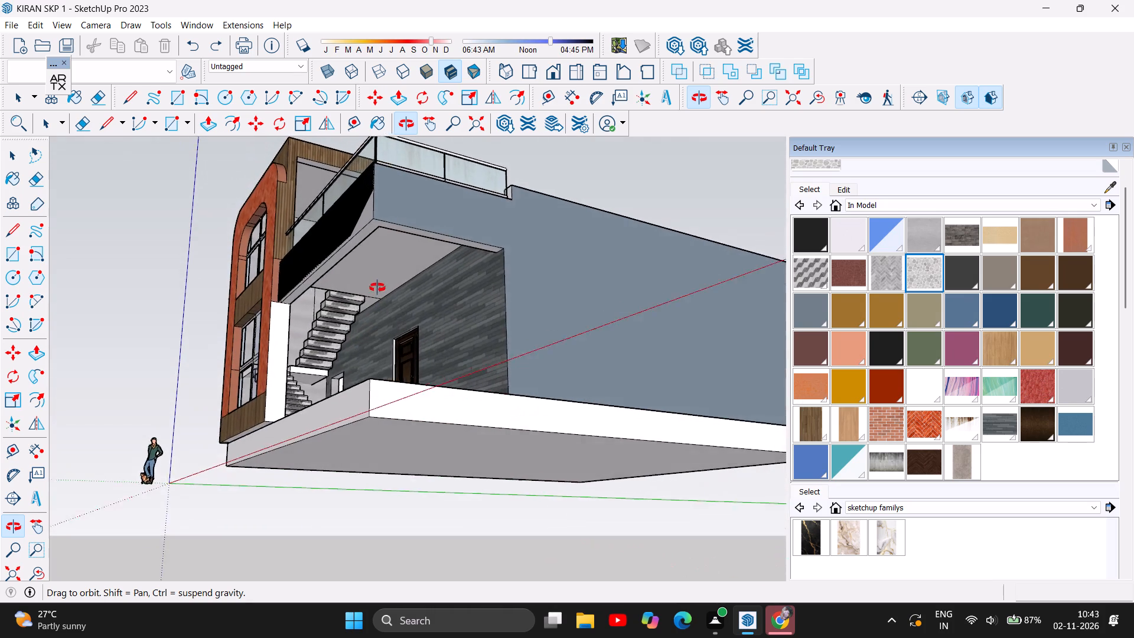
pyautogui.moveTo(377, 288); pyautogui.dragTo(376, 278)
pyautogui.scroll(2, 389, 210)
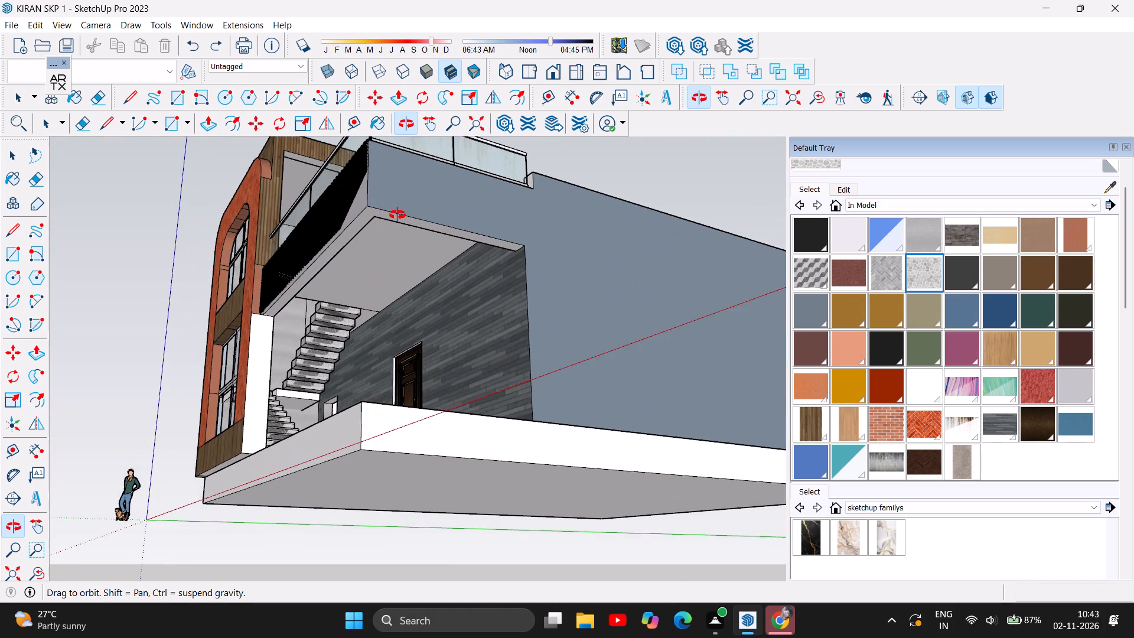
pyautogui.scroll(4, 397, 215)
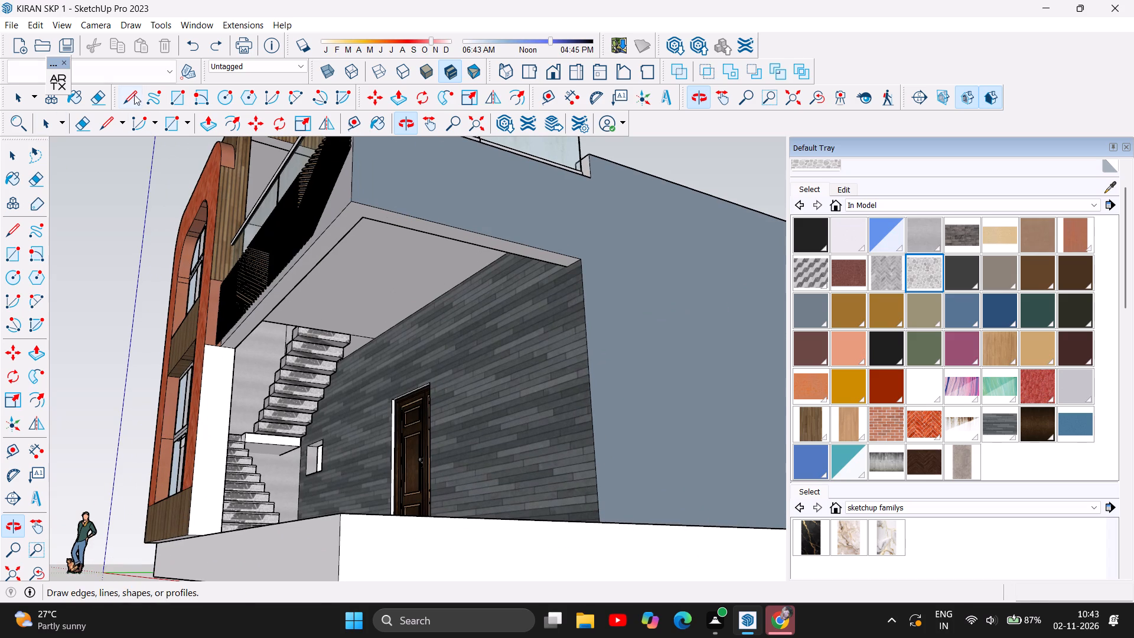
pyautogui.click(122, 102)
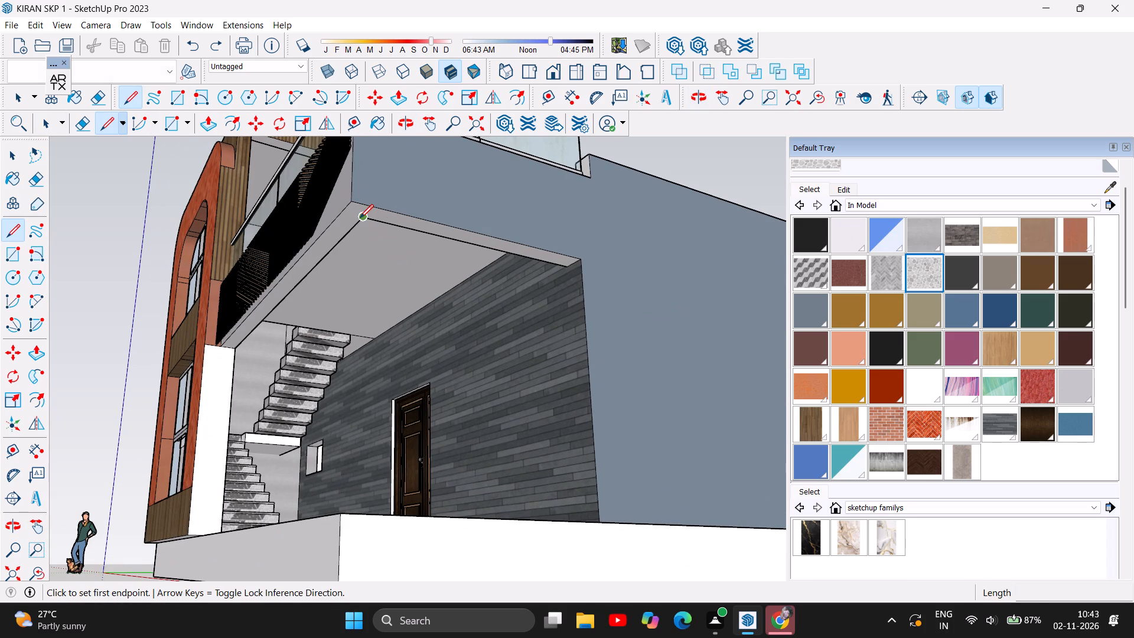
pyautogui.click(367, 220)
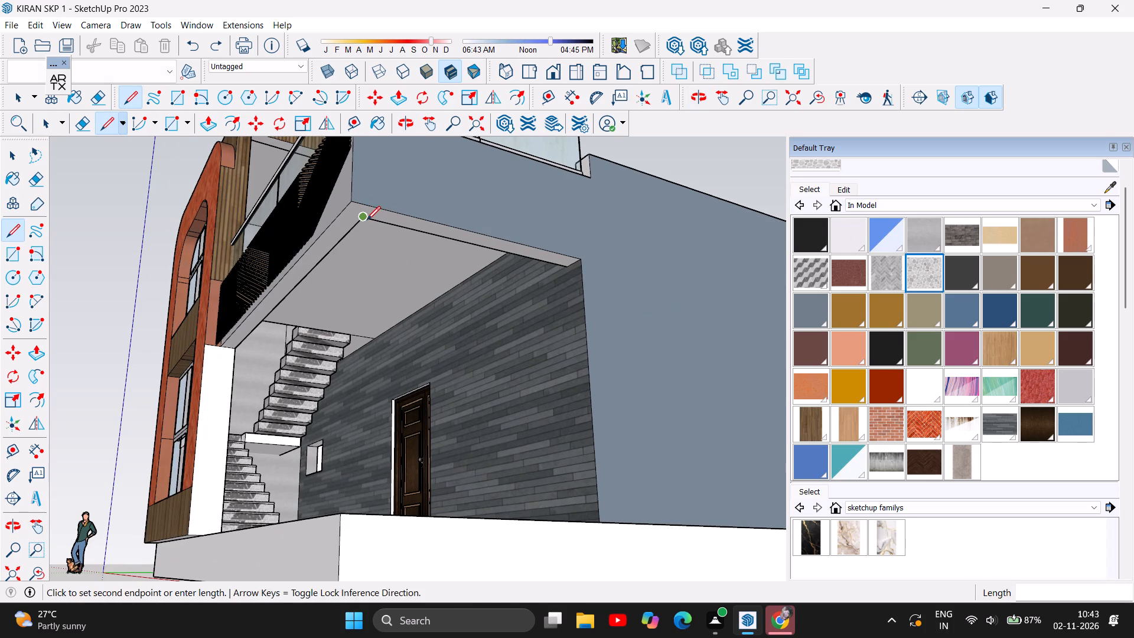
pyautogui.click(334, 214)
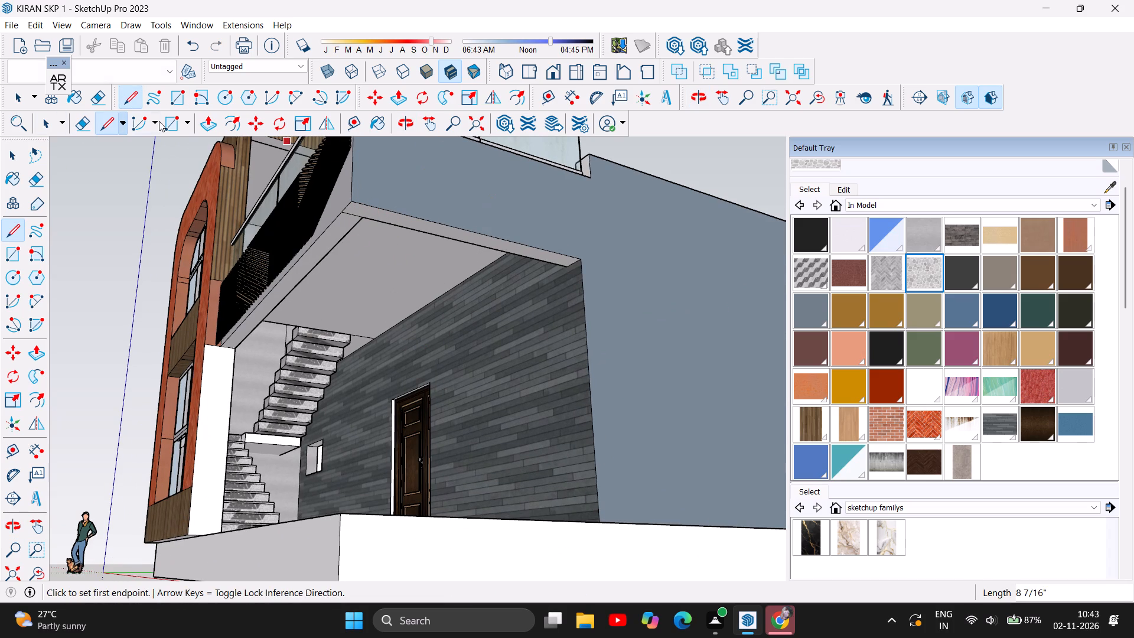
# Push/Pull the side strip under the balcony 9' down to the plinth to form the porch's side wall.
pyautogui.click(207, 126)
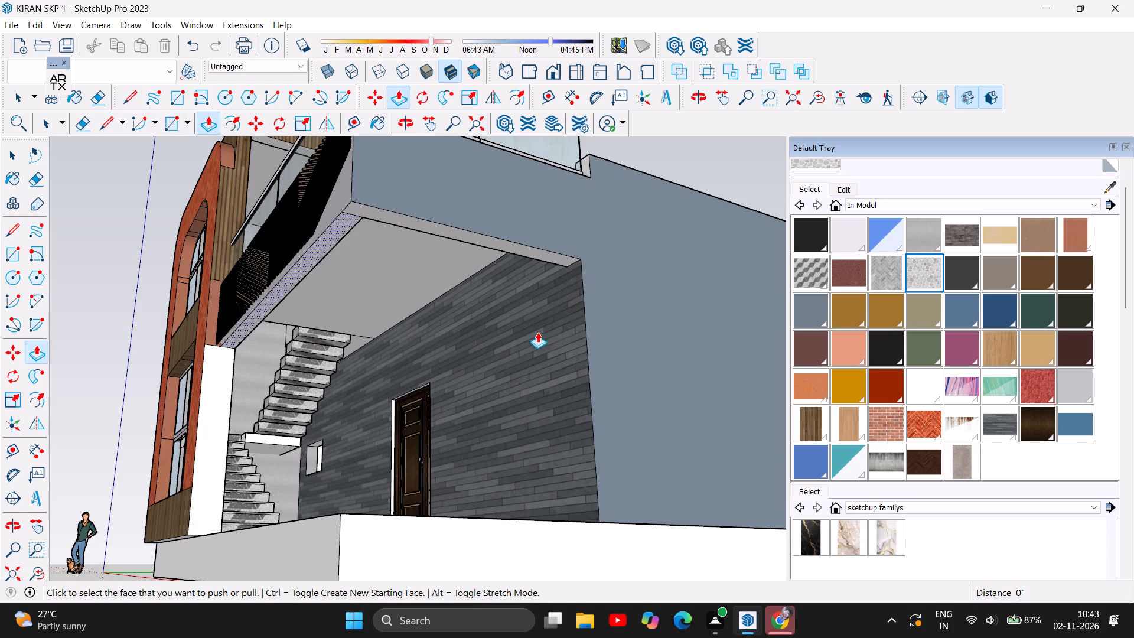
pyautogui.click(467, 233)
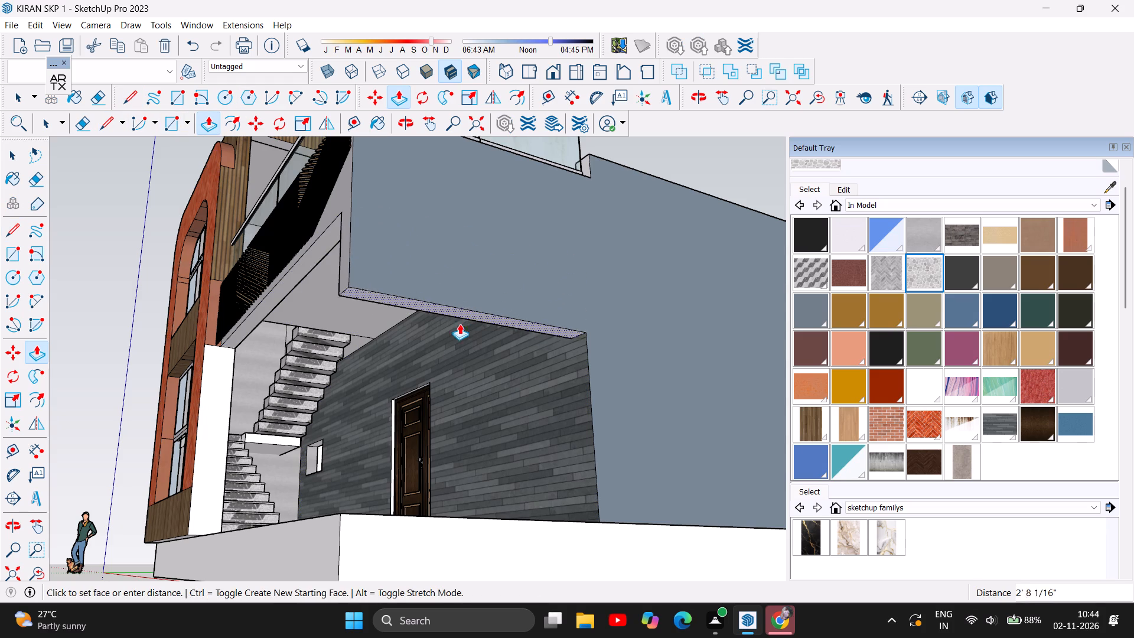
pyautogui.click(498, 522)
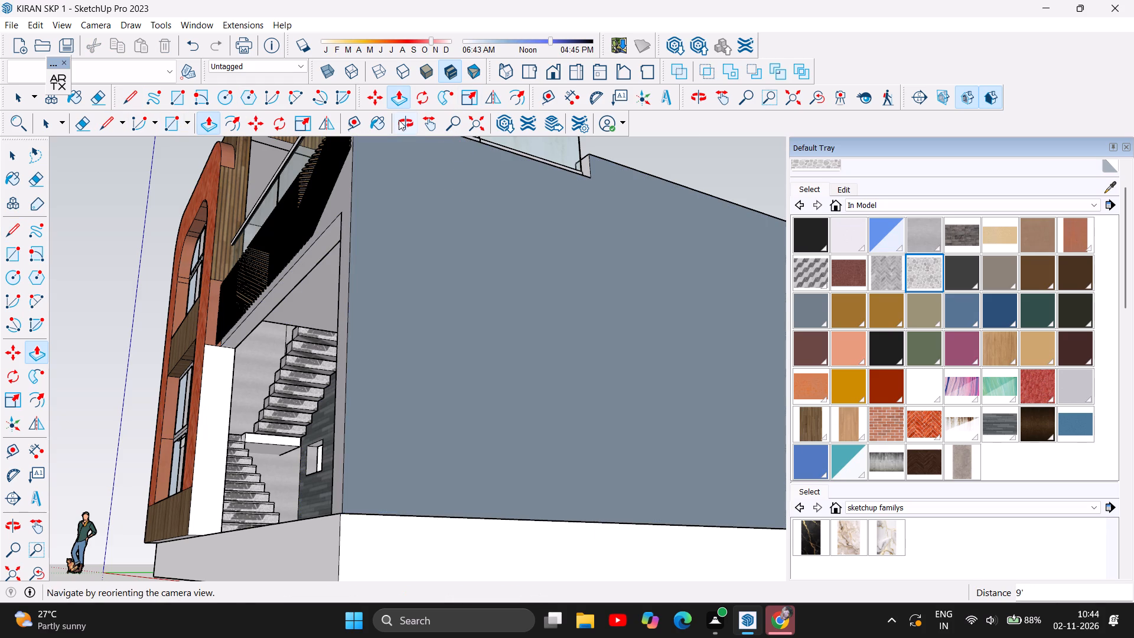
# Examine the new porch side wall, the slatted cladding and the tower from the front, both sides and above.
pyautogui.click(399, 120)
pyautogui.moveTo(422, 318); pyautogui.dragTo(653, 401)
pyautogui.scroll(-2, 456, 419)
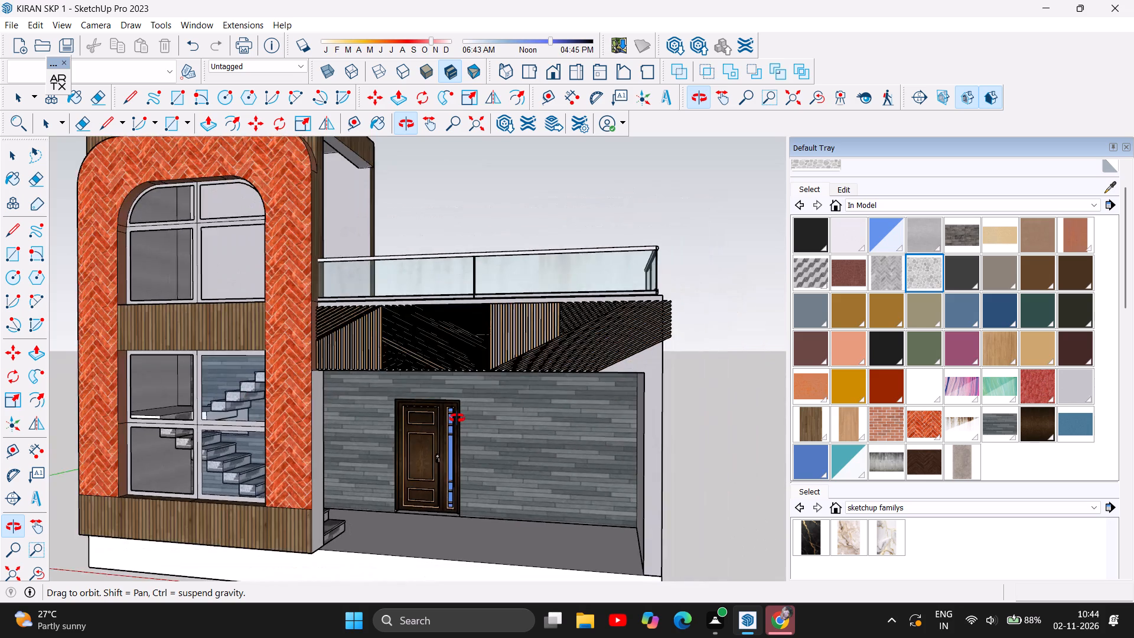
pyautogui.scroll(-2, 457, 418)
pyautogui.moveTo(389, 442); pyautogui.dragTo(682, 435)
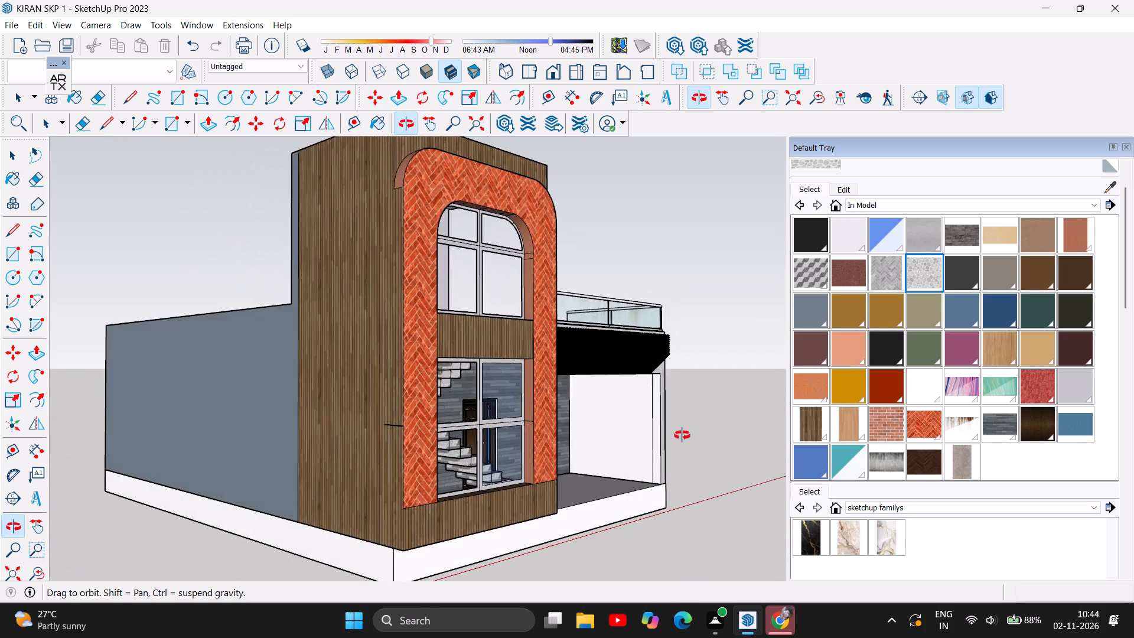
pyautogui.moveTo(682, 435); pyautogui.dragTo(519, 450)
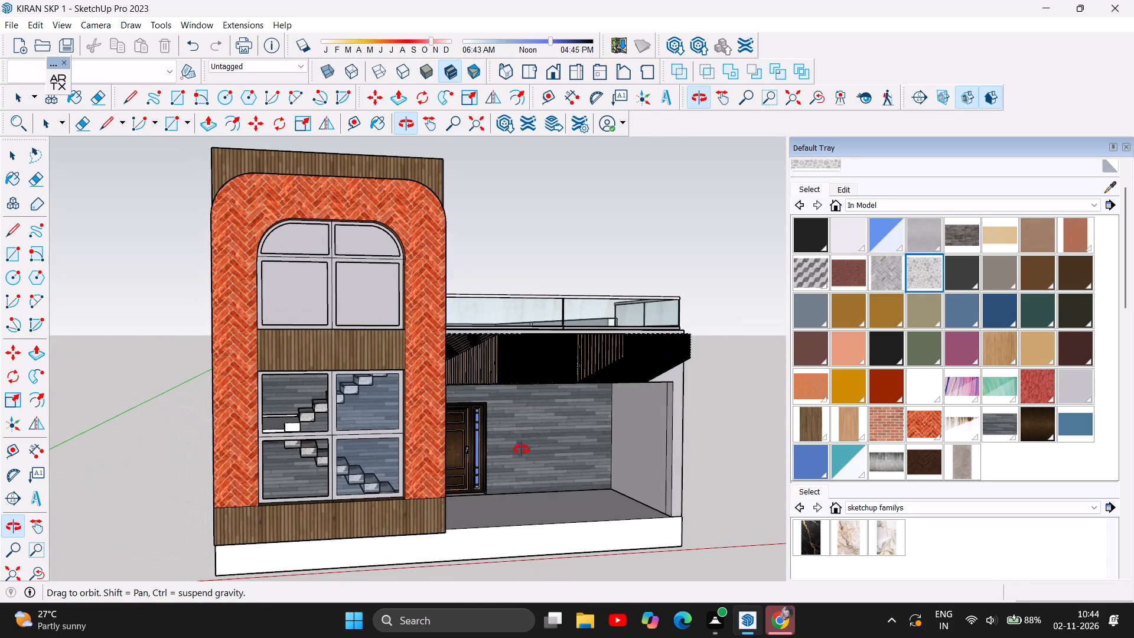
pyautogui.scroll(-4, 522, 450)
pyautogui.scroll(1, 565, 459)
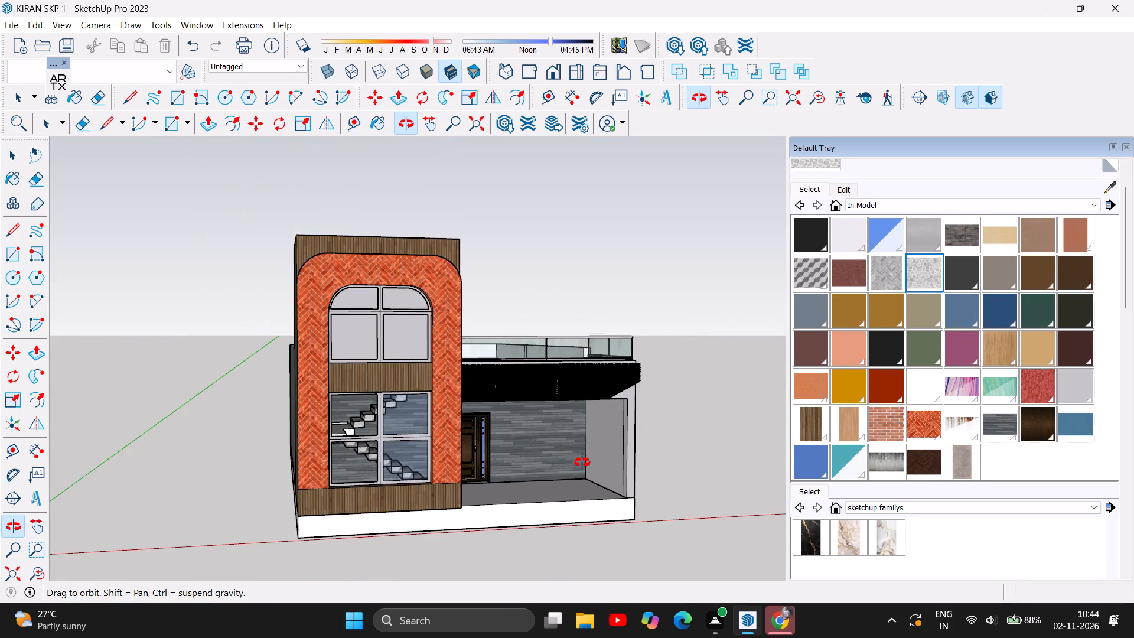
pyautogui.moveTo(582, 462); pyautogui.dragTo(520, 466)
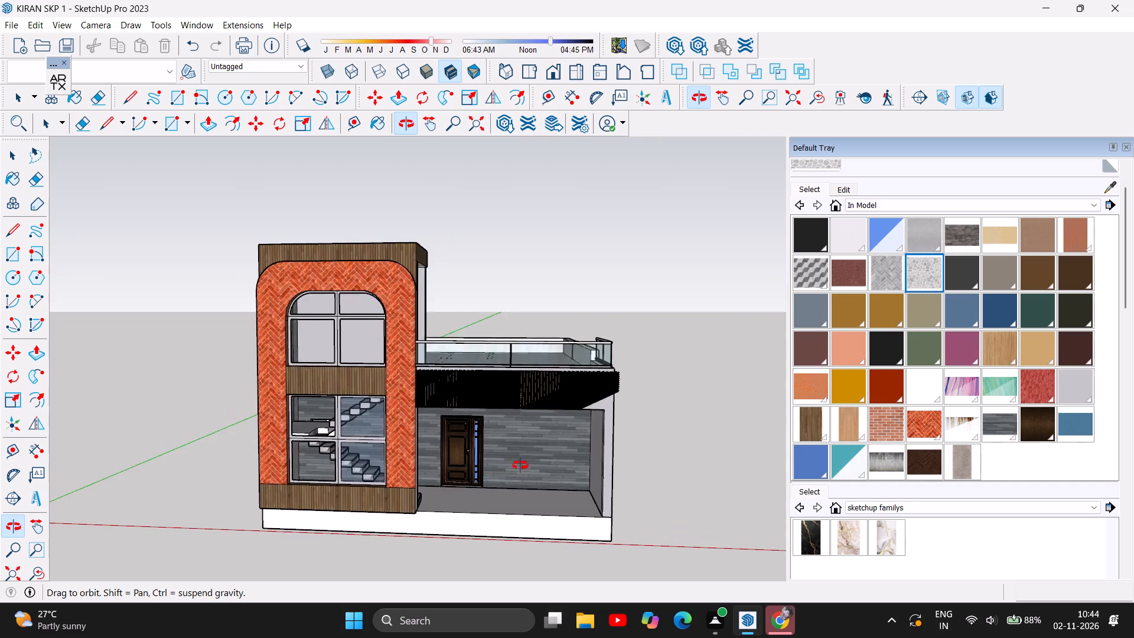
pyautogui.moveTo(520, 466); pyautogui.dragTo(689, 431)
pyautogui.scroll(3, 626, 434)
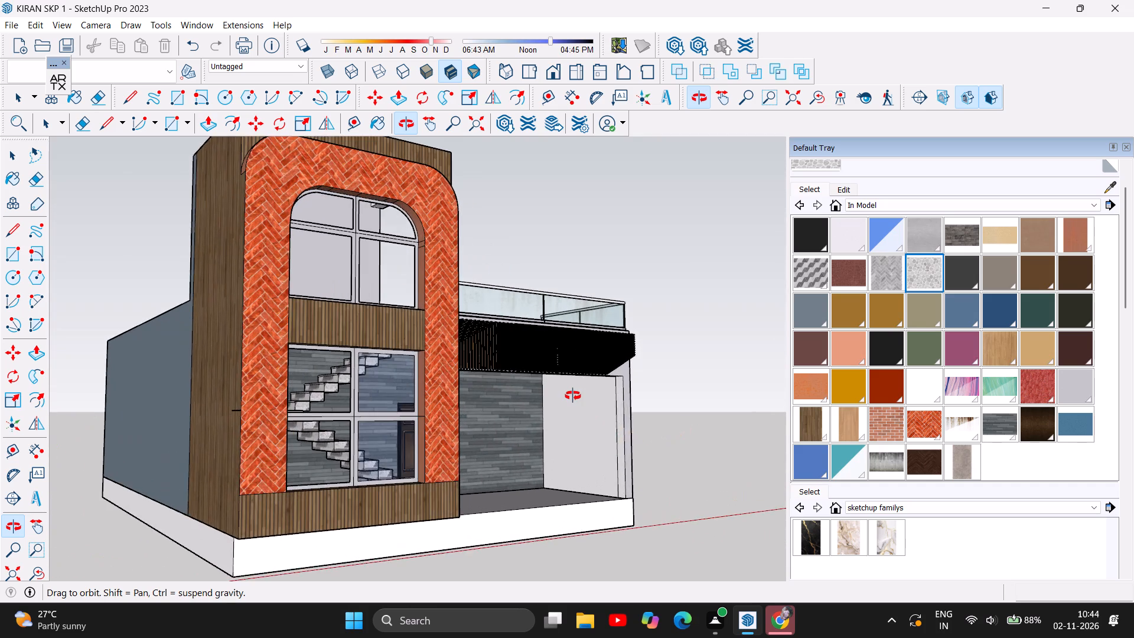
pyautogui.scroll(4, 573, 396)
pyautogui.moveTo(584, 401); pyautogui.dragTo(432, 396)
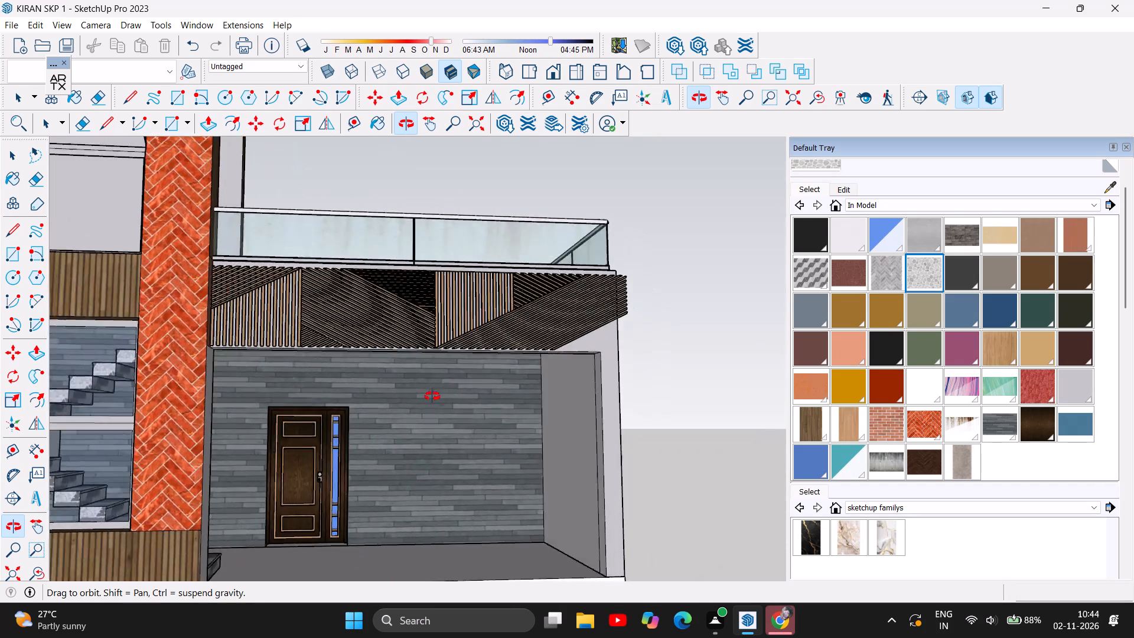
pyautogui.moveTo(432, 396); pyautogui.dragTo(491, 425)
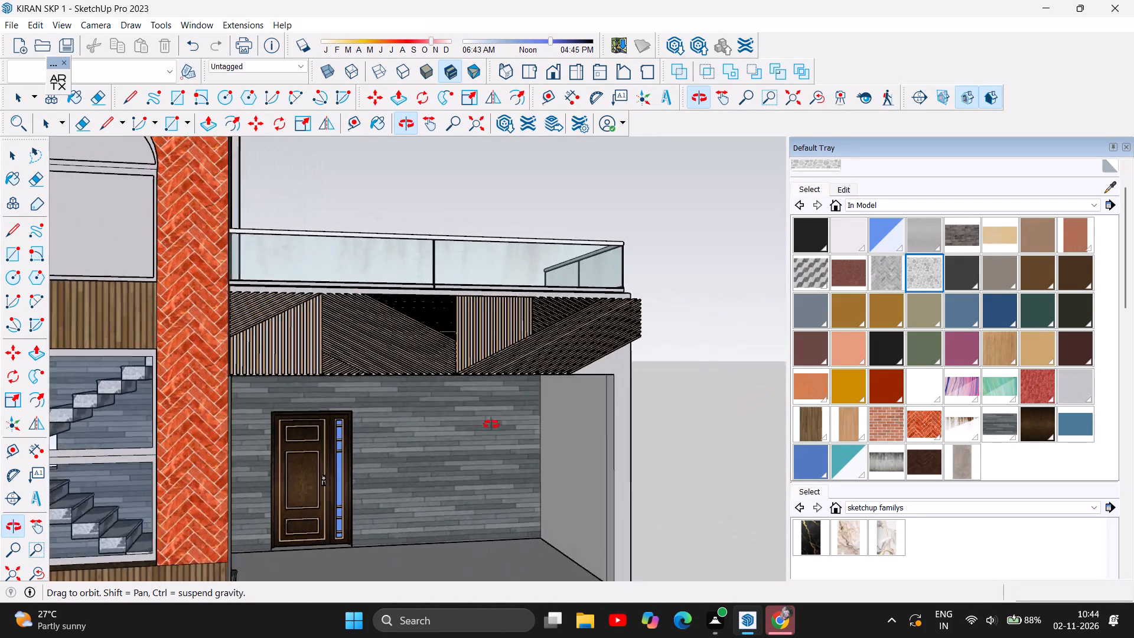
pyautogui.moveTo(491, 425); pyautogui.dragTo(503, 427)
pyautogui.scroll(-3, 526, 419)
pyautogui.moveTo(455, 471); pyautogui.dragTo(553, 530)
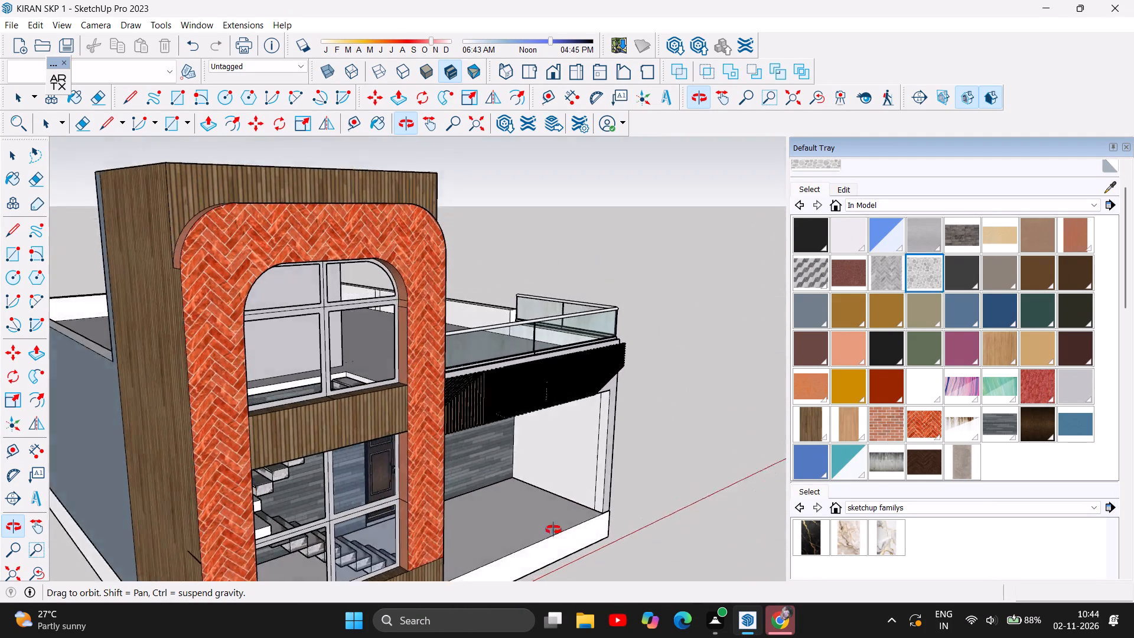
pyautogui.moveTo(553, 530); pyautogui.dragTo(363, 544)
pyautogui.moveTo(363, 543); pyautogui.dragTo(363, 534)
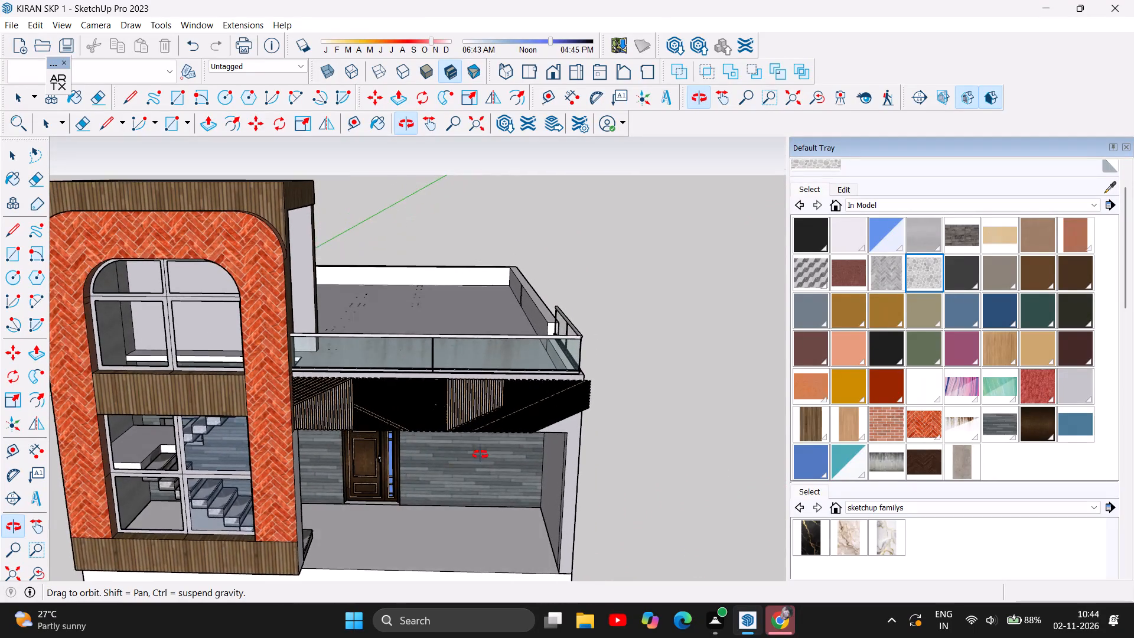
pyautogui.scroll(-4, 579, 399)
pyautogui.scroll(2, 542, 489)
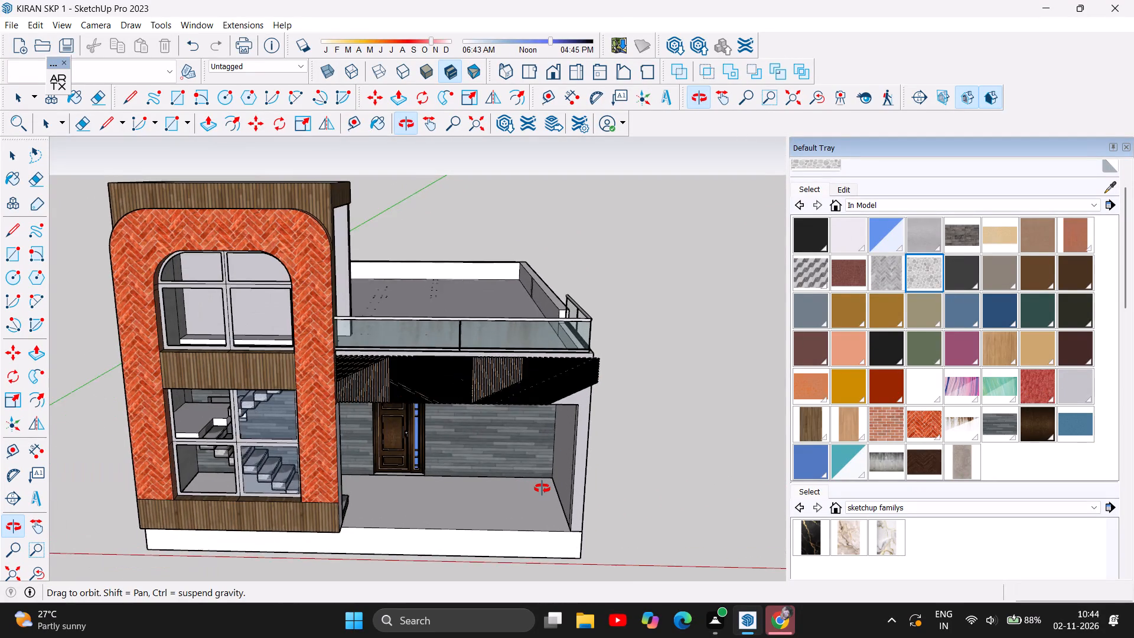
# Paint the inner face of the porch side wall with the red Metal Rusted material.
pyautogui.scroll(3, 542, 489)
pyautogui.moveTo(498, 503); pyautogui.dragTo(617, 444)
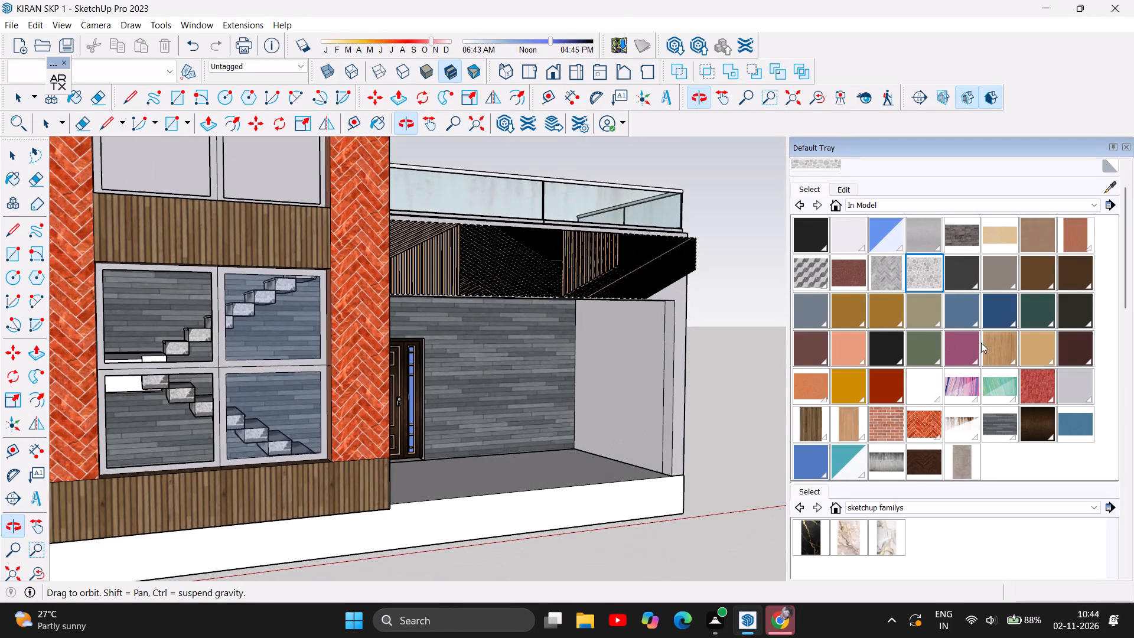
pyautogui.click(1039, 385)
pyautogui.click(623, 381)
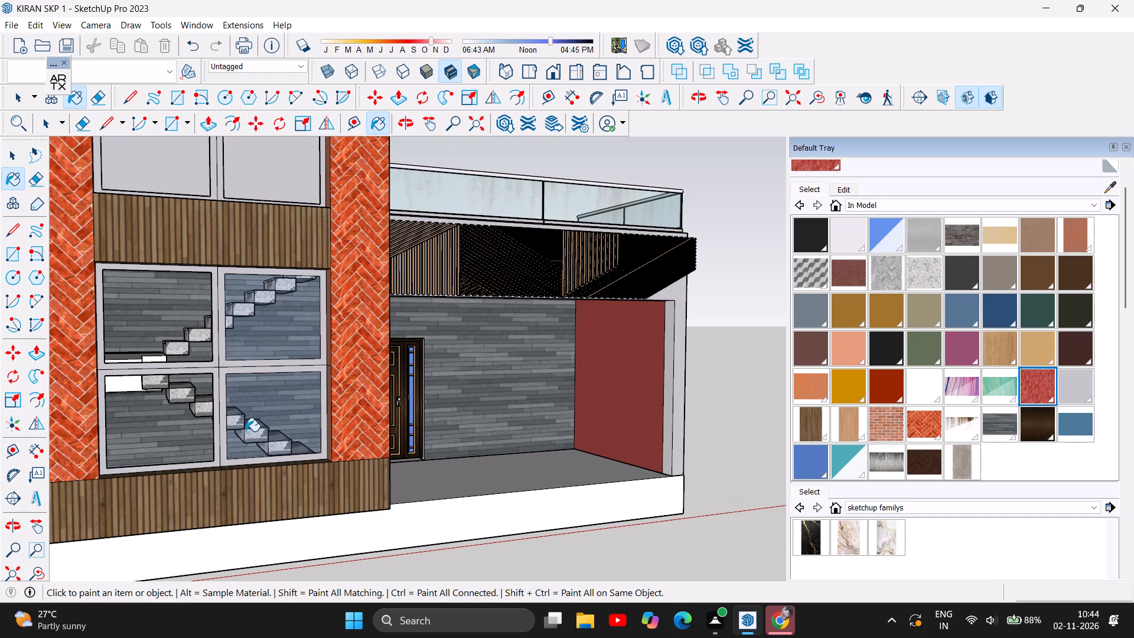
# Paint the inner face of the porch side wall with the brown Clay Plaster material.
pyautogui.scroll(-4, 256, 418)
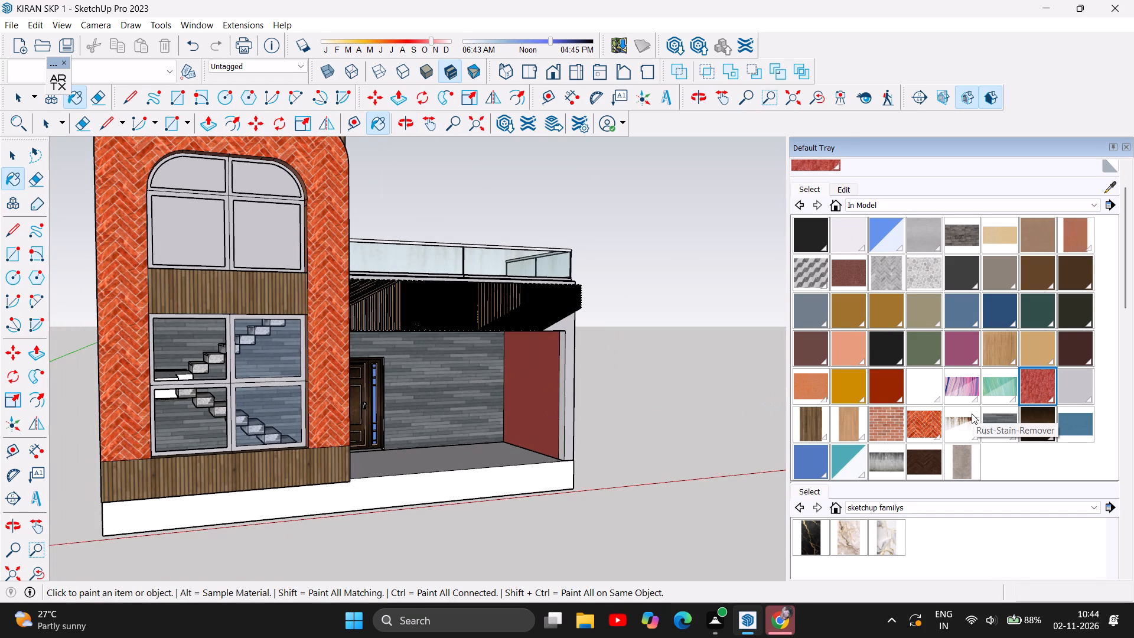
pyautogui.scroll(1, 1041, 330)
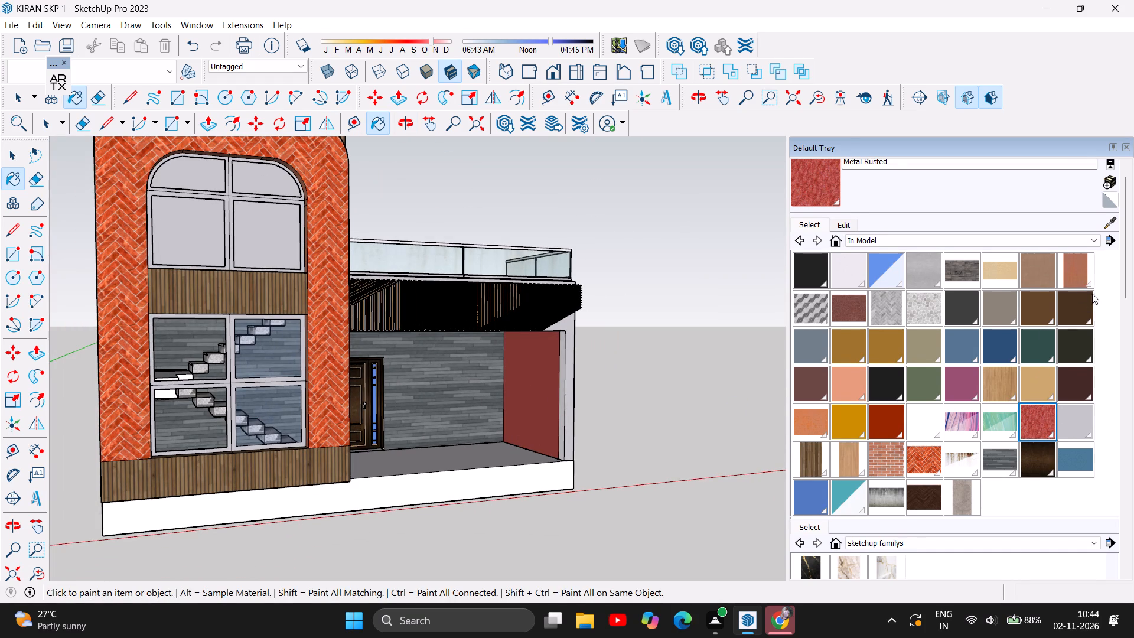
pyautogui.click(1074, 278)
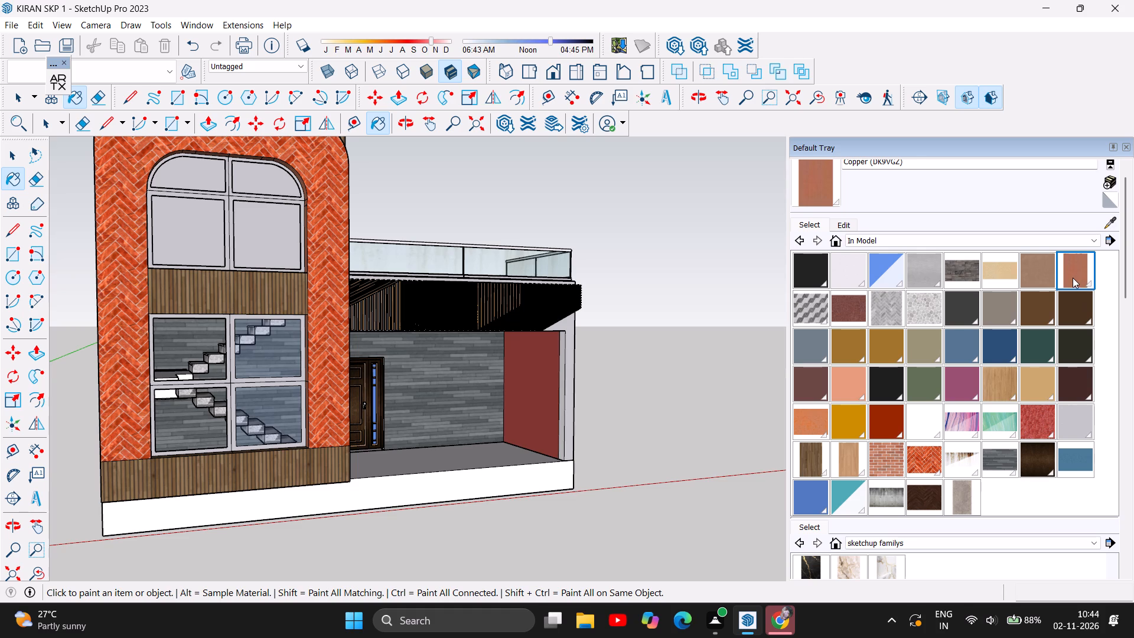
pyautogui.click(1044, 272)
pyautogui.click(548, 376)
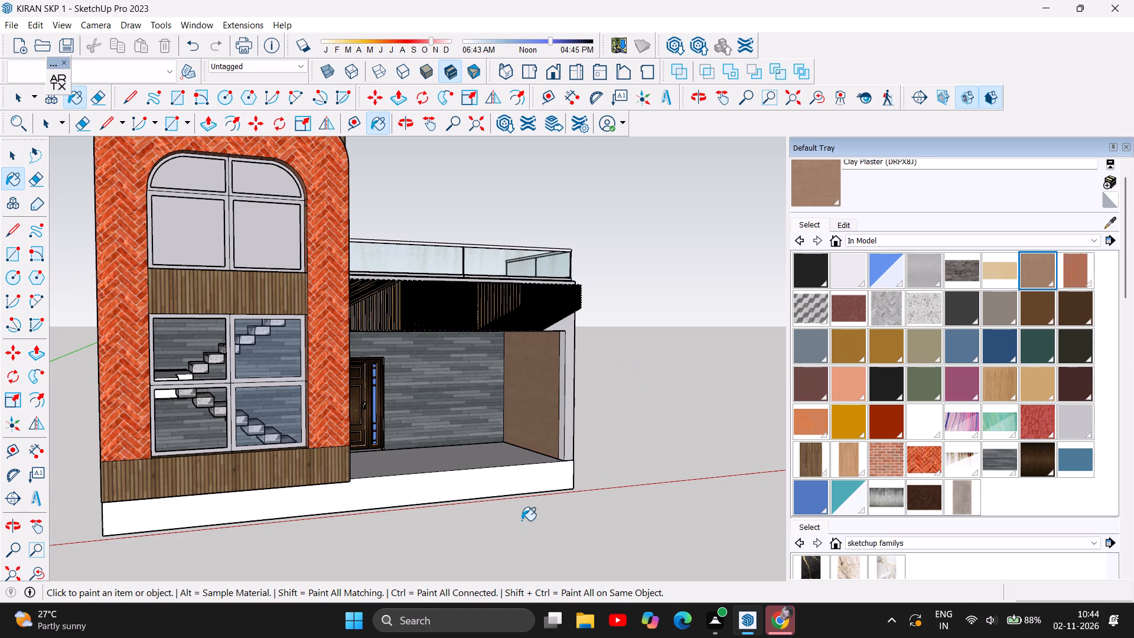
# Paint the inner face of the porch side wall with the orange Lily_Light material.
pyautogui.scroll(2, 522, 516)
pyautogui.scroll(2, 567, 458)
pyautogui.scroll(1, 534, 380)
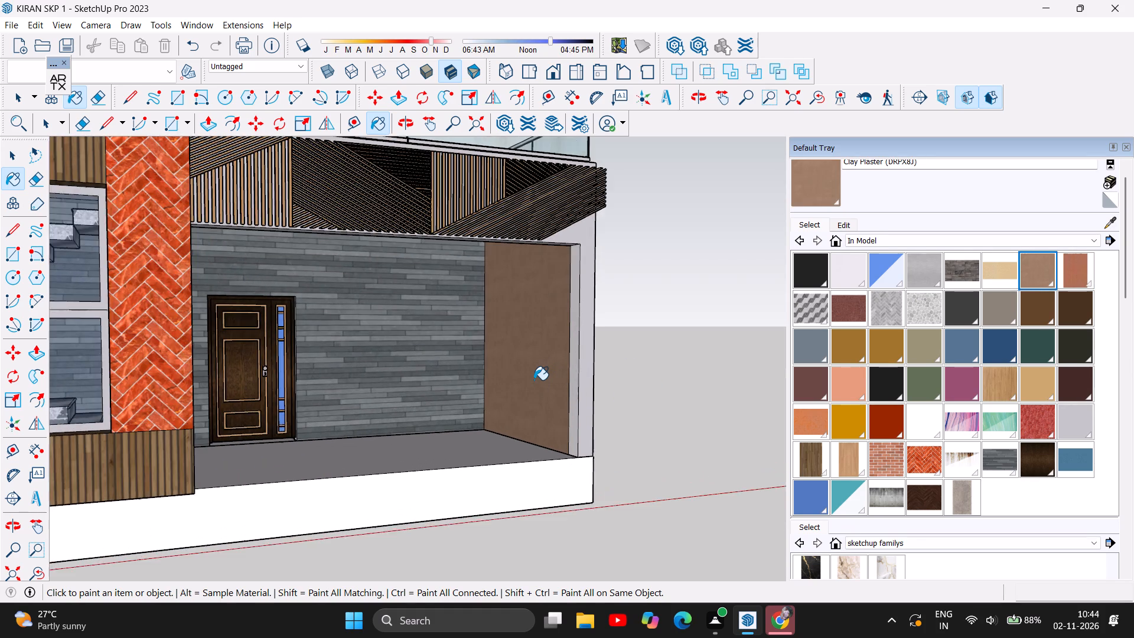
pyautogui.scroll(7, 534, 380)
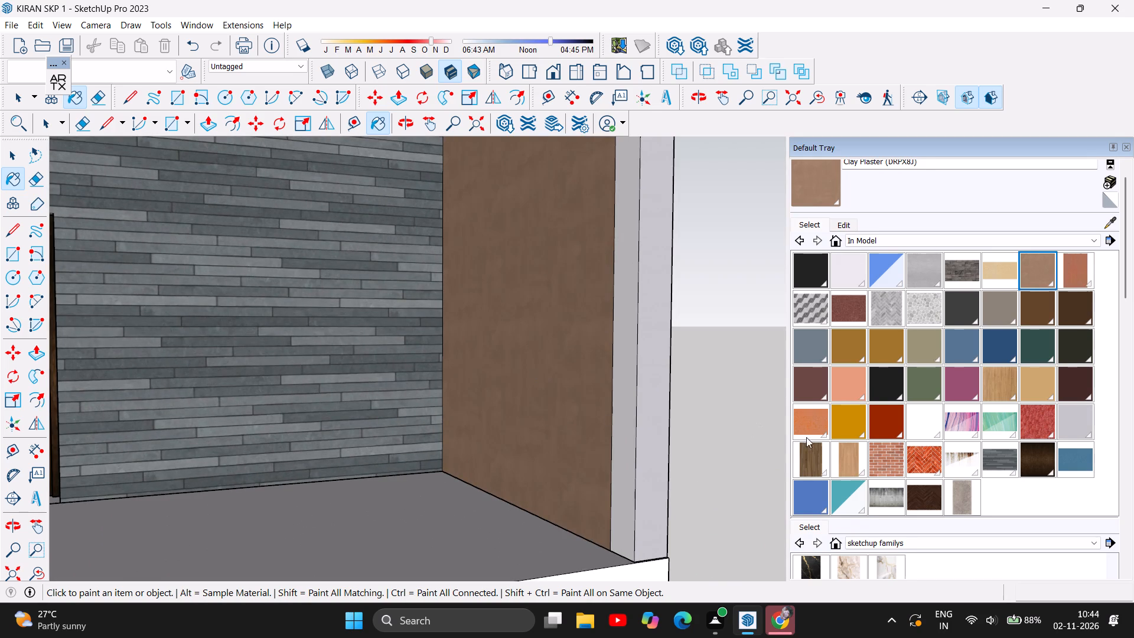
pyautogui.click(810, 428)
pyautogui.click(557, 390)
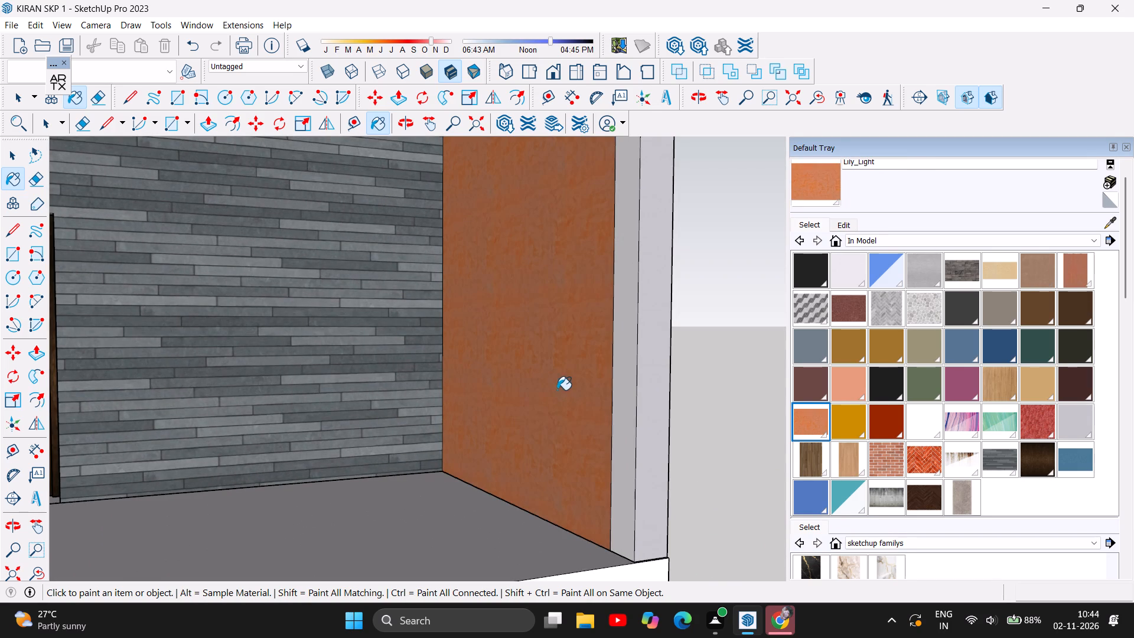
# Paint the balcony fascia behind the slatted cladding and the side wall's adjoining front face with Lily_Light.
pyautogui.scroll(-5, 573, 416)
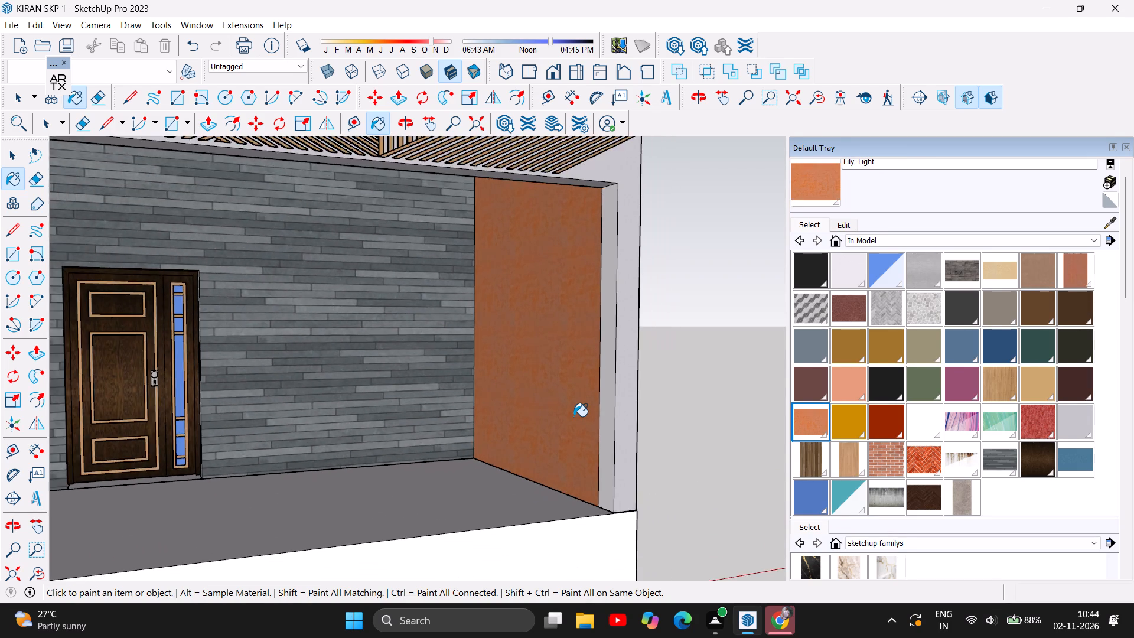
pyautogui.scroll(-9, 573, 416)
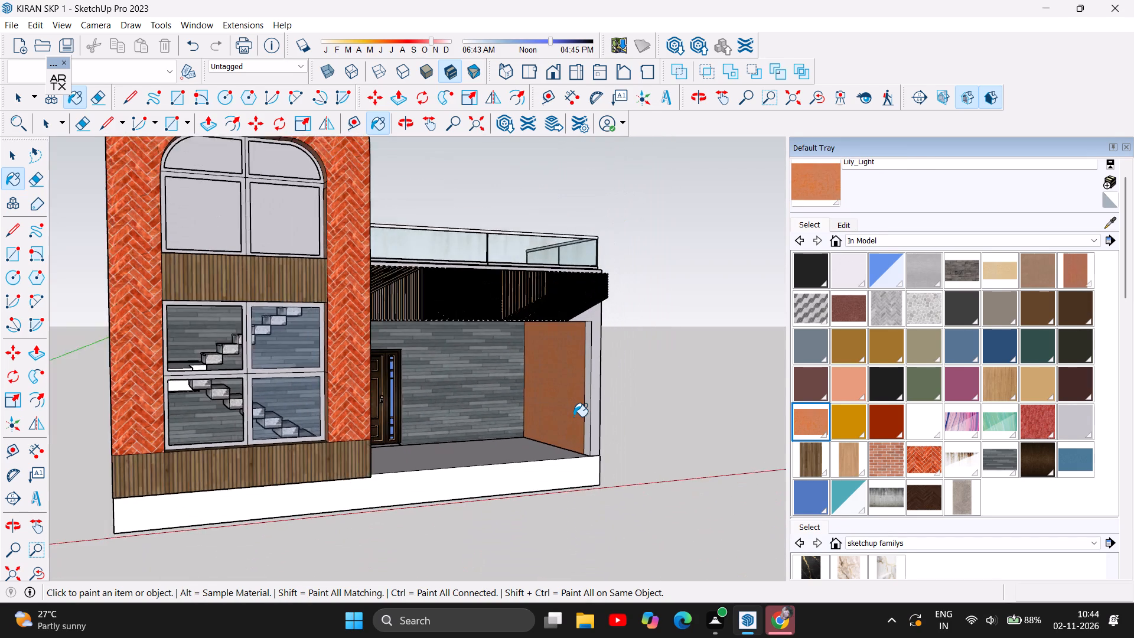
pyautogui.scroll(-4, 573, 416)
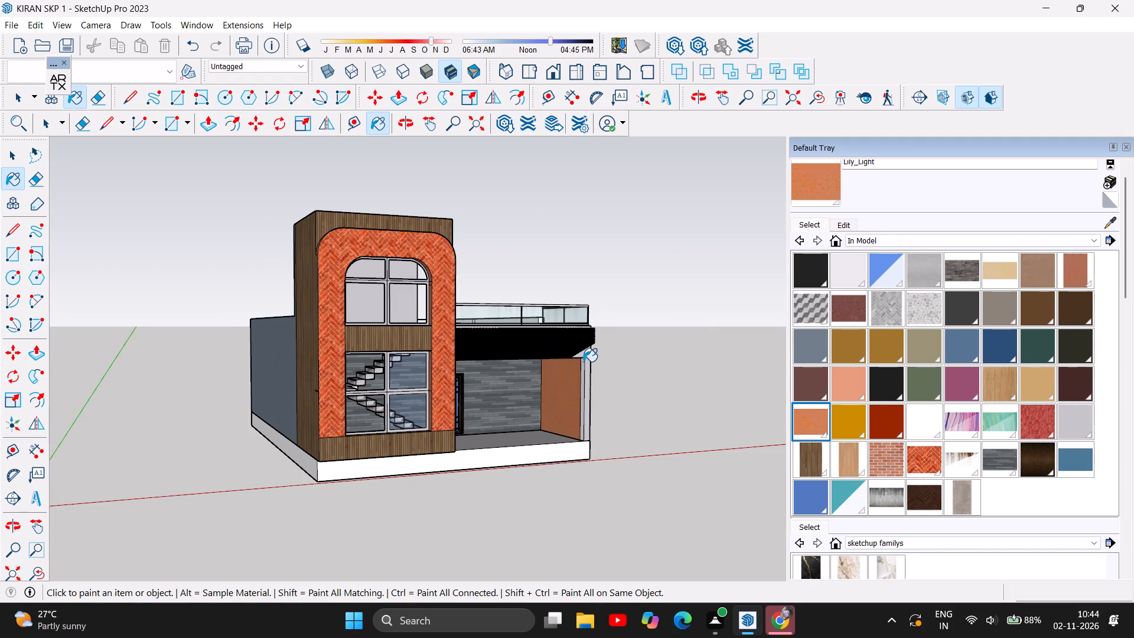
pyautogui.scroll(2, 584, 362)
pyautogui.click(588, 350)
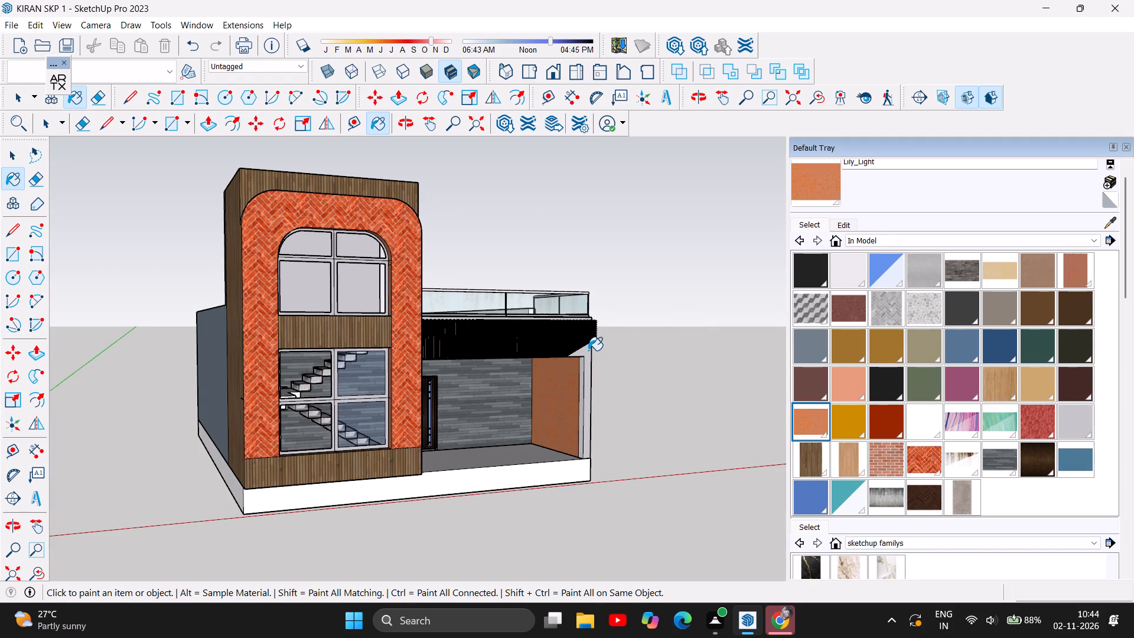
pyautogui.scroll(6, 587, 501)
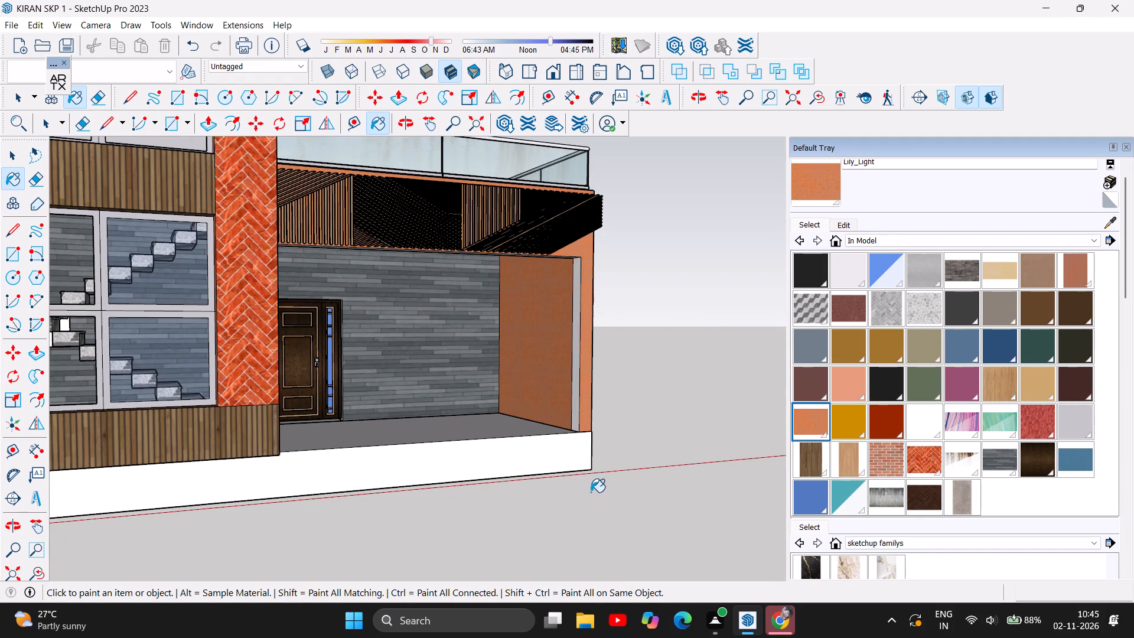
# Delete the slatted cladding from the front of the balcony fascia above the porch.
pyautogui.click(413, 125)
pyautogui.moveTo(543, 290); pyautogui.dragTo(196, 365)
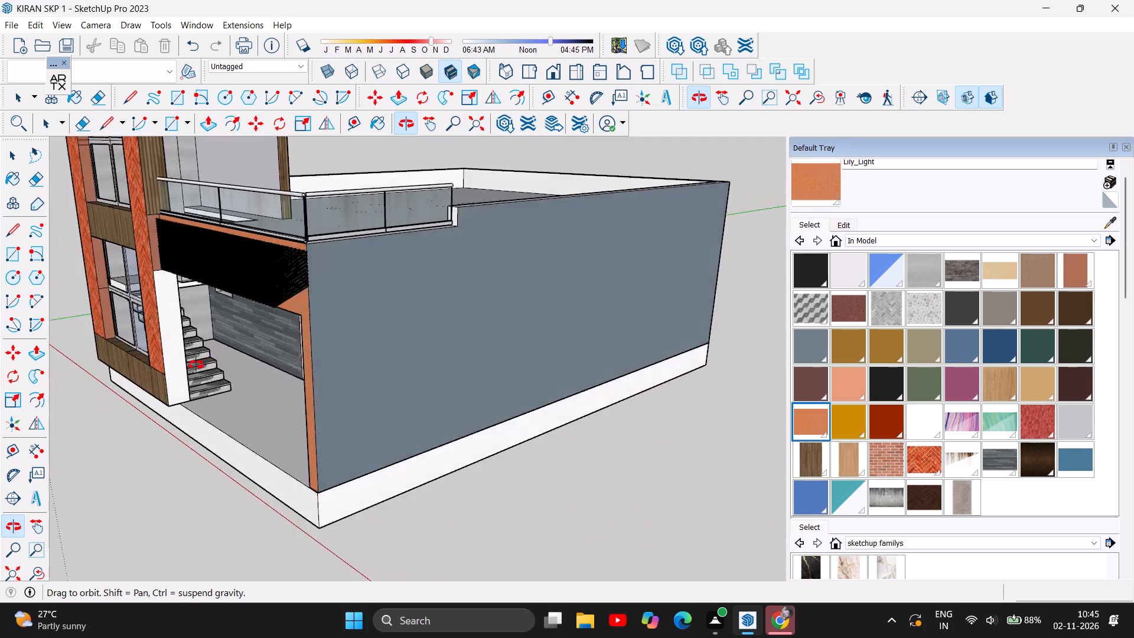
pyautogui.moveTo(196, 365); pyautogui.dragTo(484, 347)
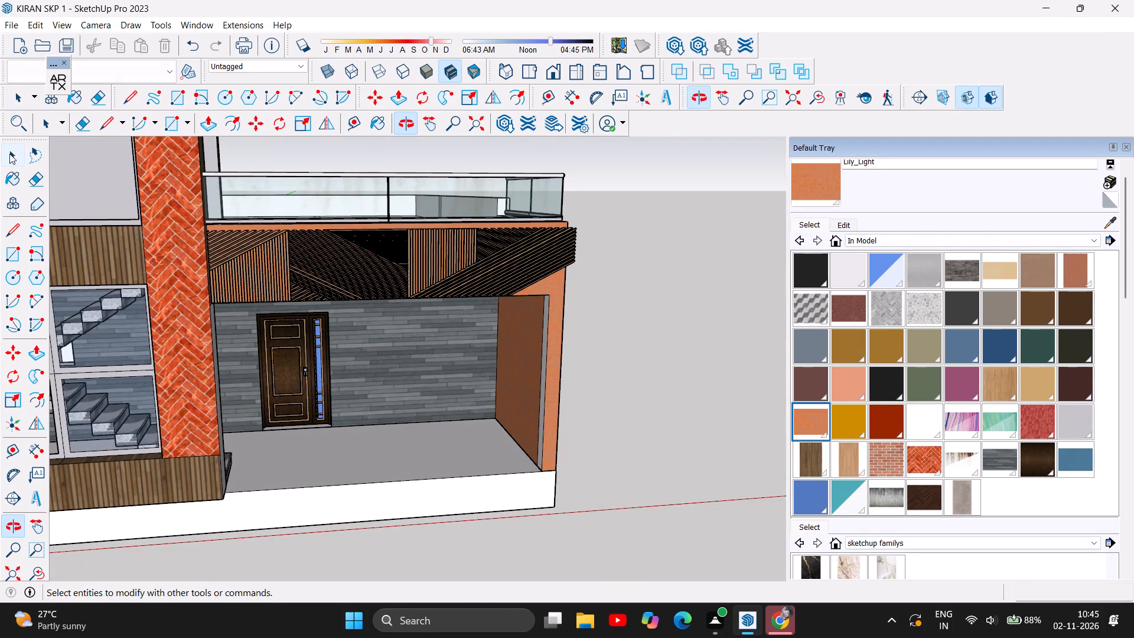
pyautogui.click(9, 155)
pyautogui.click(346, 266)
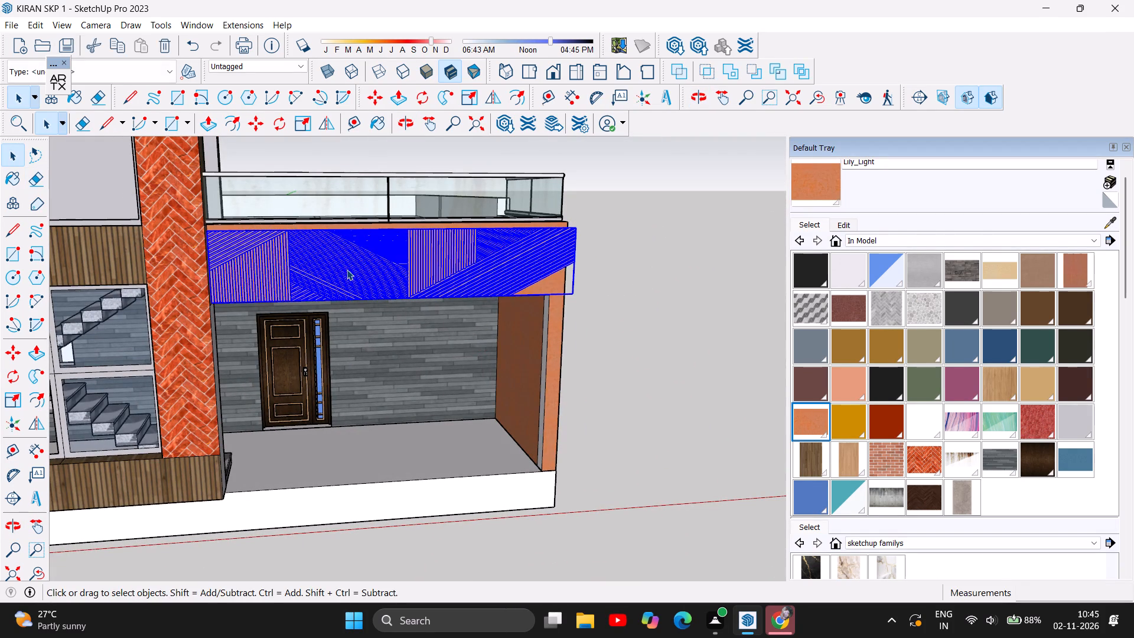
pyautogui.press('Delete')
# Paint the balcony fascia and the side wall's adjoining front face with the light beige material.
pyautogui.scroll(-3, 315, 304)
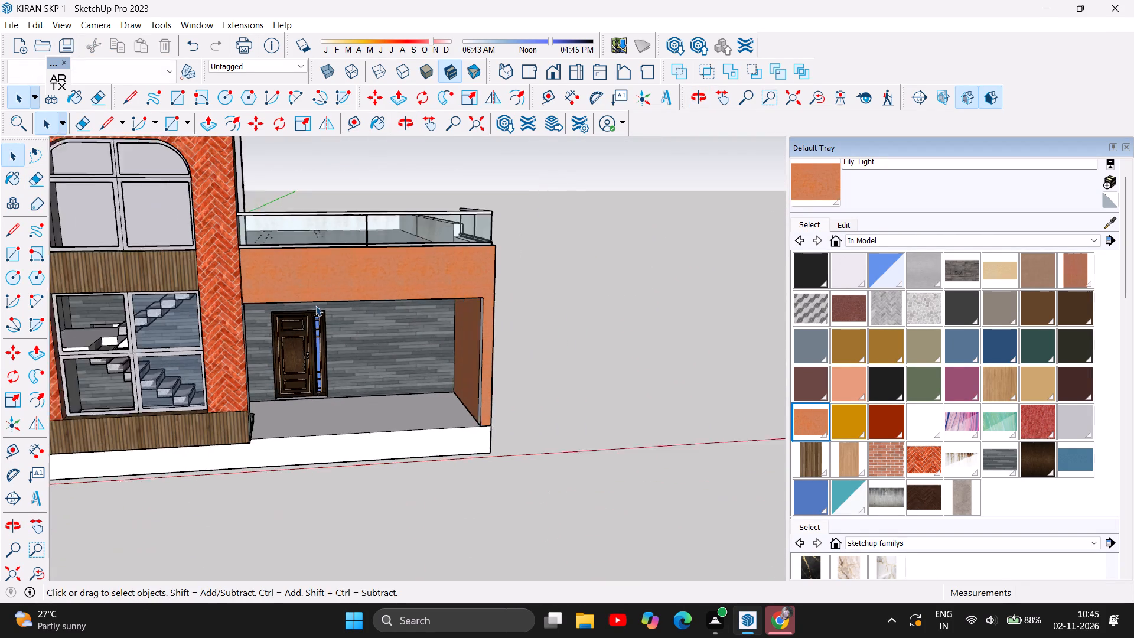
pyautogui.scroll(-1, 315, 305)
pyautogui.scroll(-2, 475, 343)
pyautogui.scroll(4, 372, 376)
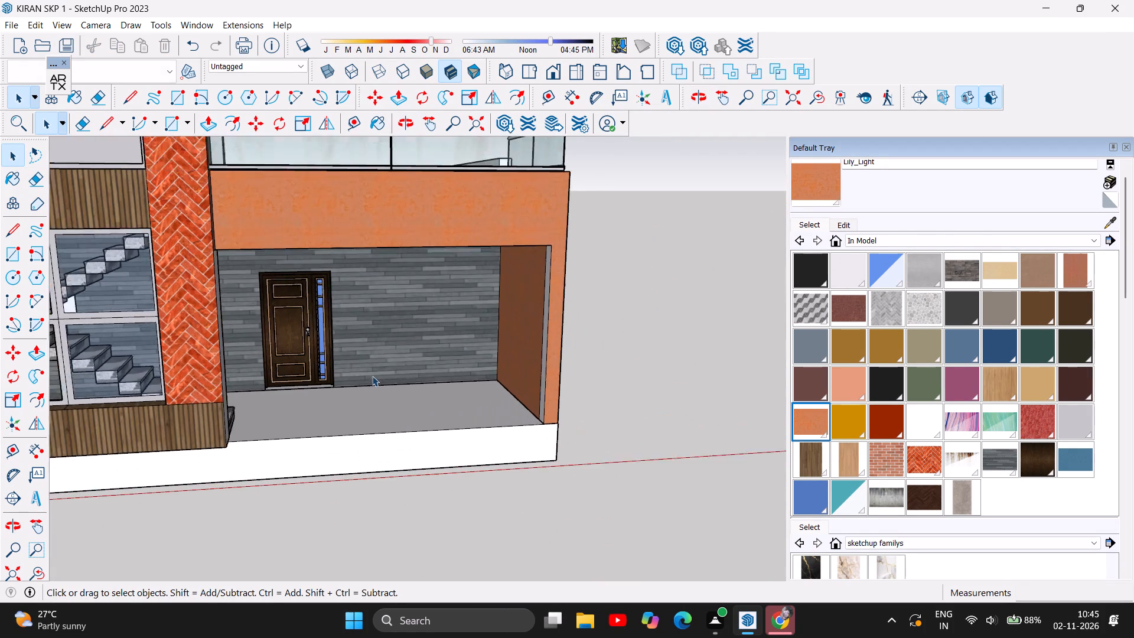
pyautogui.scroll(2, 372, 376)
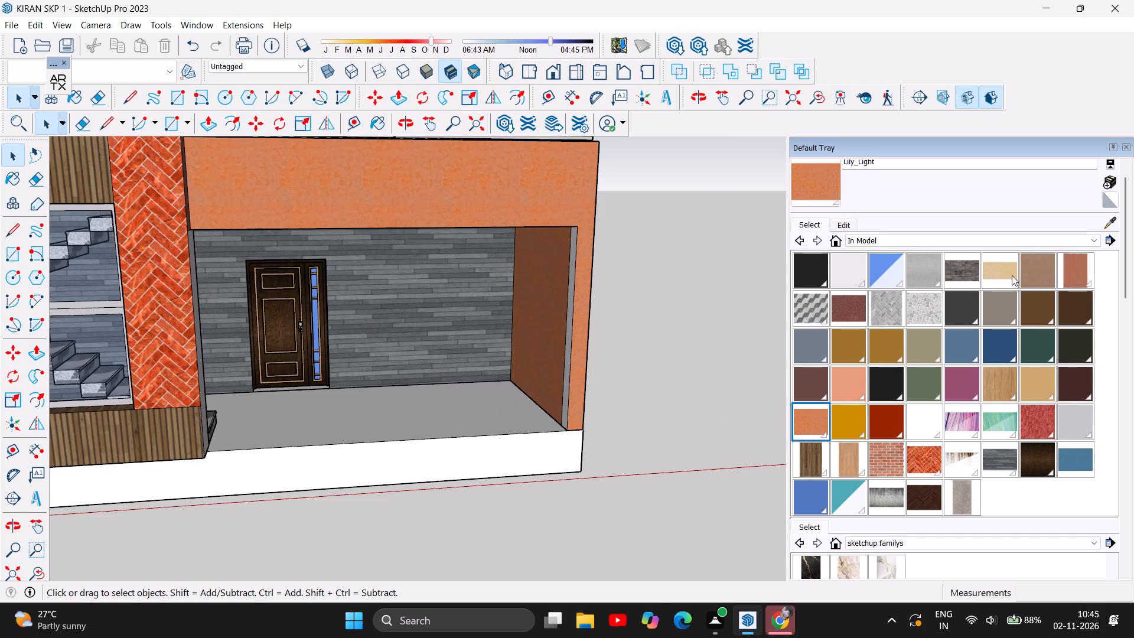
pyautogui.click(997, 267)
pyautogui.click(519, 216)
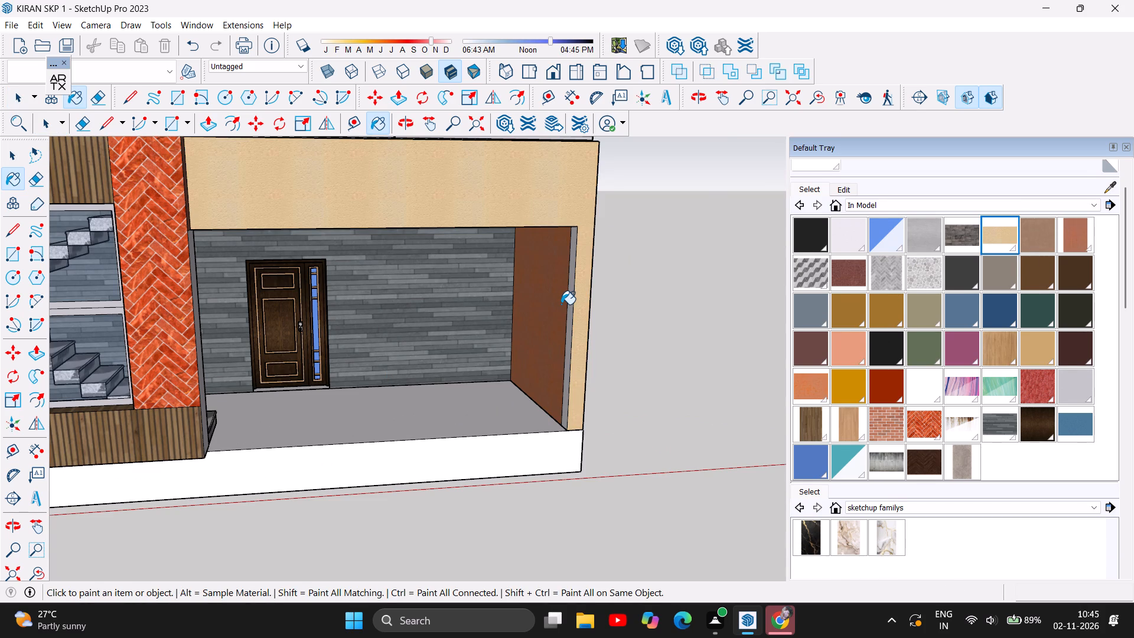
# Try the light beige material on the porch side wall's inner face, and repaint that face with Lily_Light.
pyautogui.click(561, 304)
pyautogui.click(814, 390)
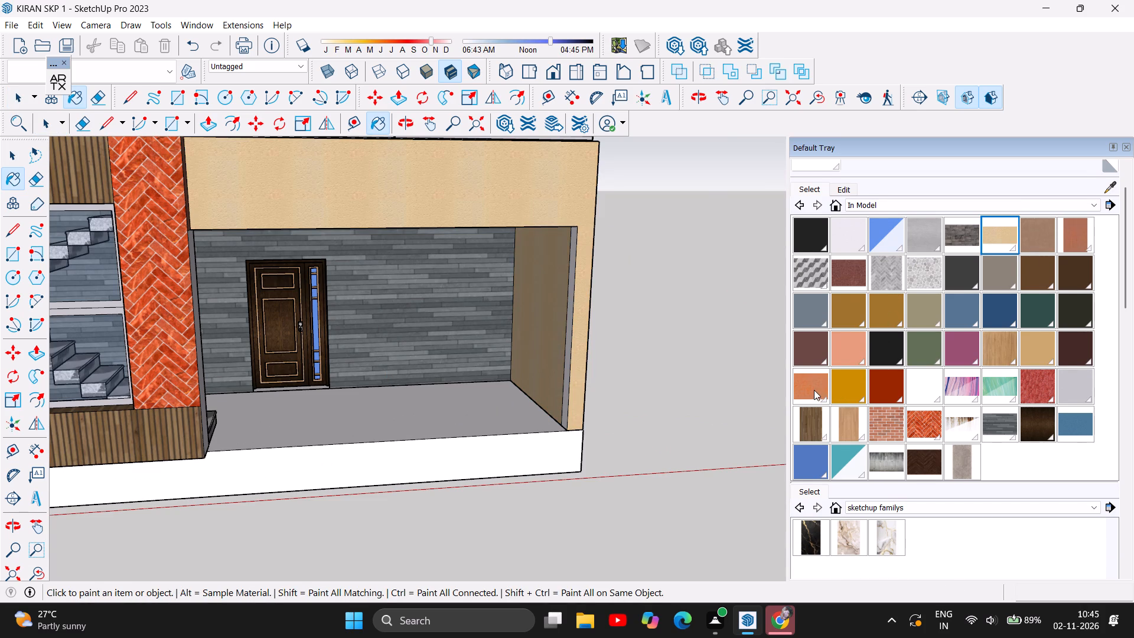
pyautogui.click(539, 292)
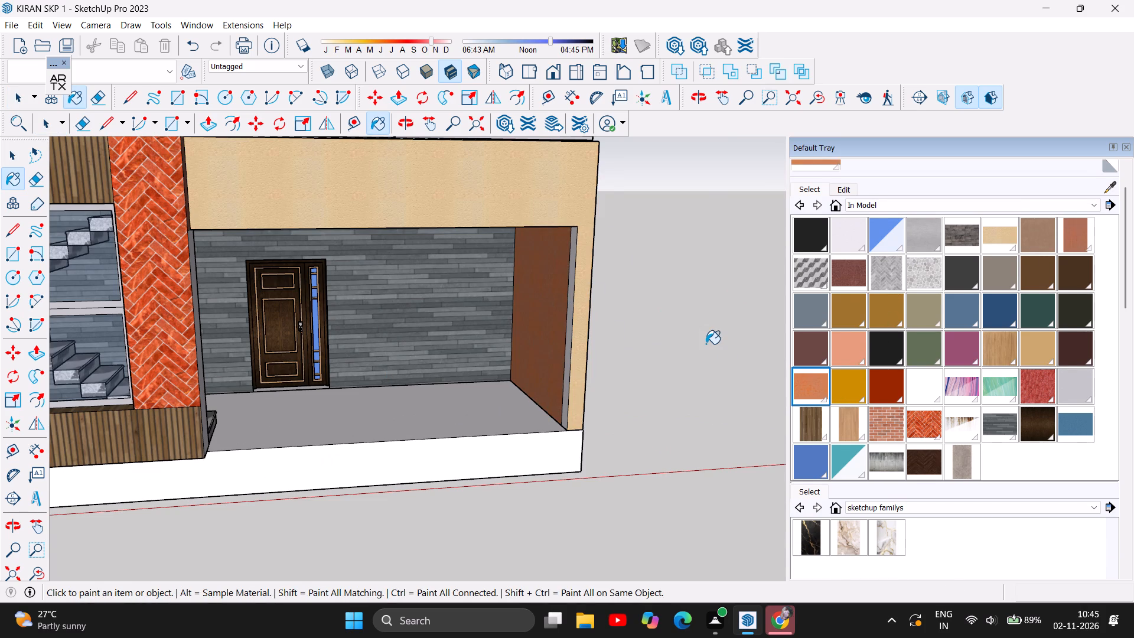
# Paint the narrow grey strip between the porch side wall's inner face and its front face with Lily_Light.
pyautogui.scroll(-7, 702, 345)
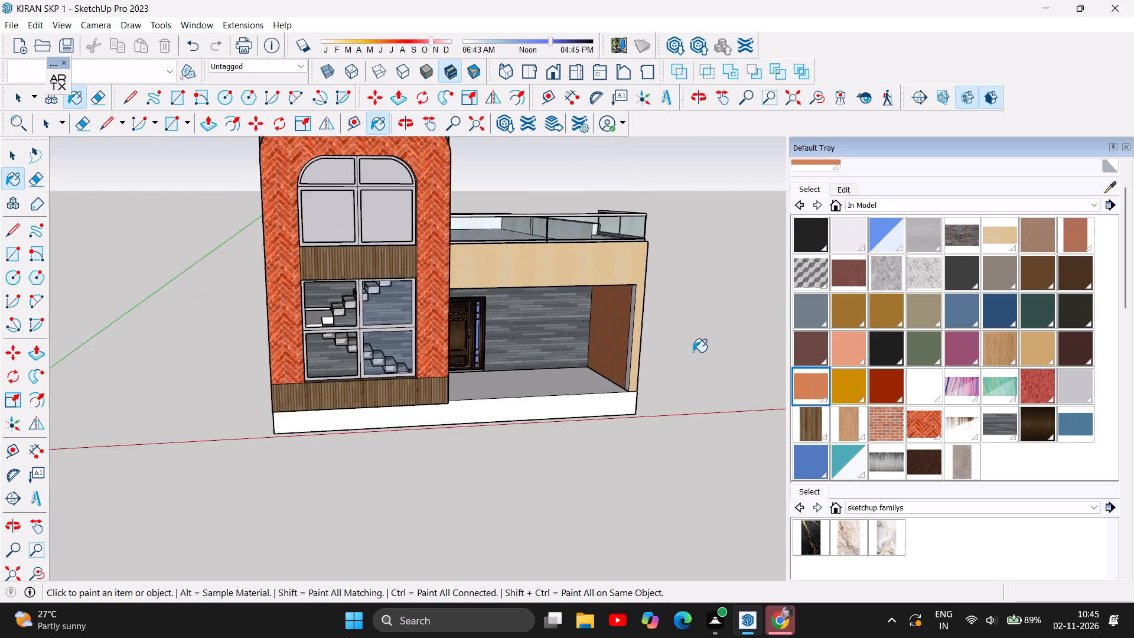
pyautogui.scroll(-3, 693, 352)
pyautogui.scroll(4, 693, 352)
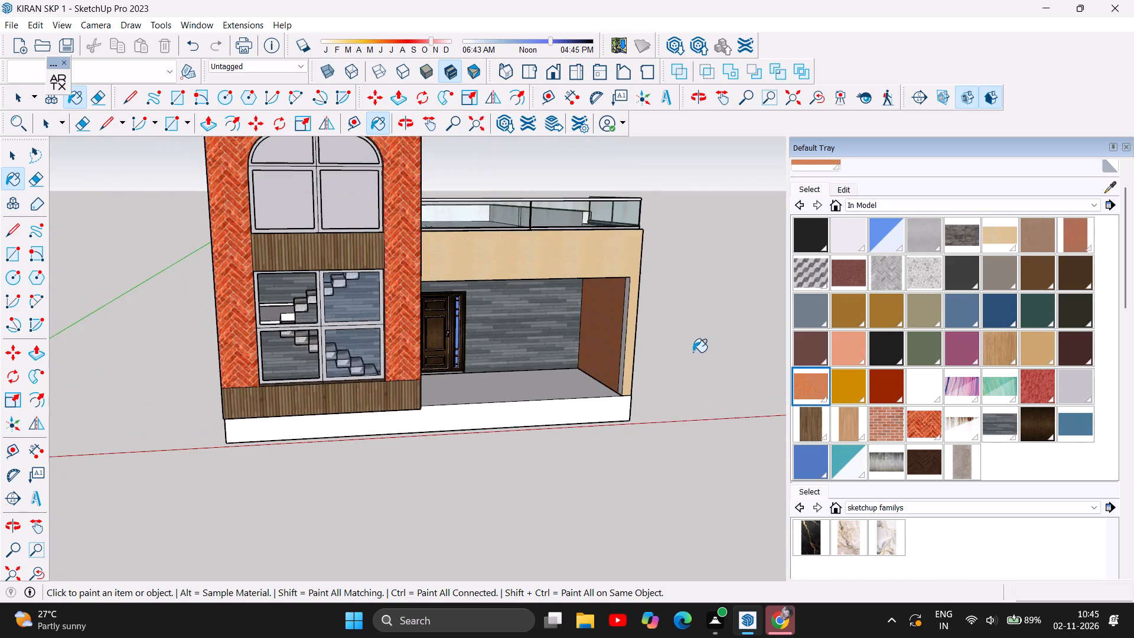
pyautogui.scroll(7, 693, 352)
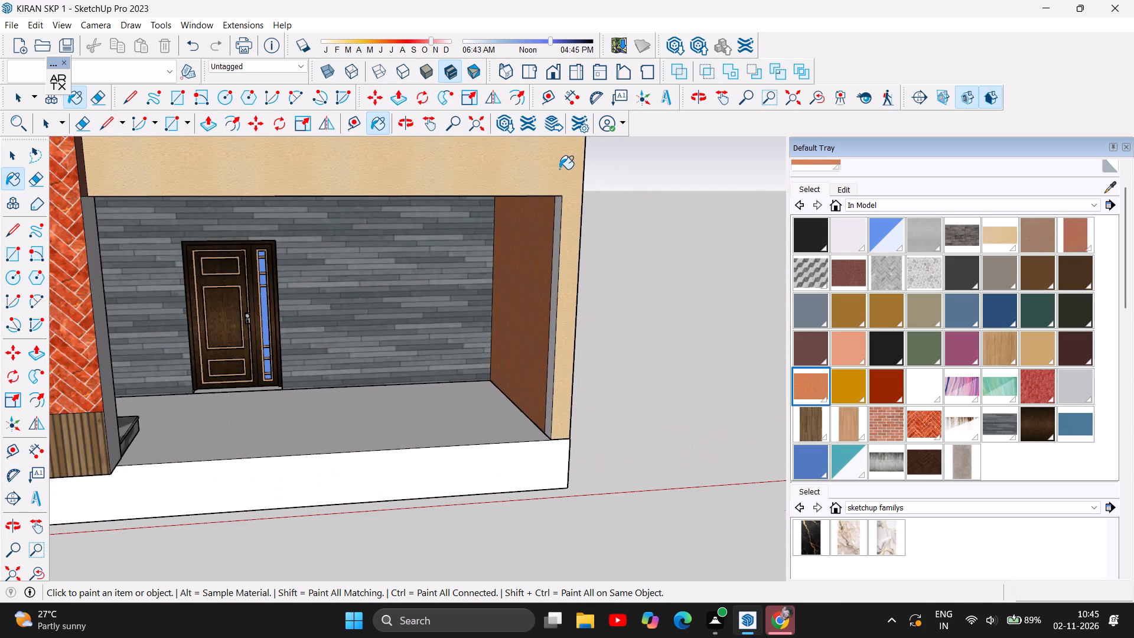
pyautogui.scroll(6, 559, 169)
pyautogui.scroll(-1, 559, 169)
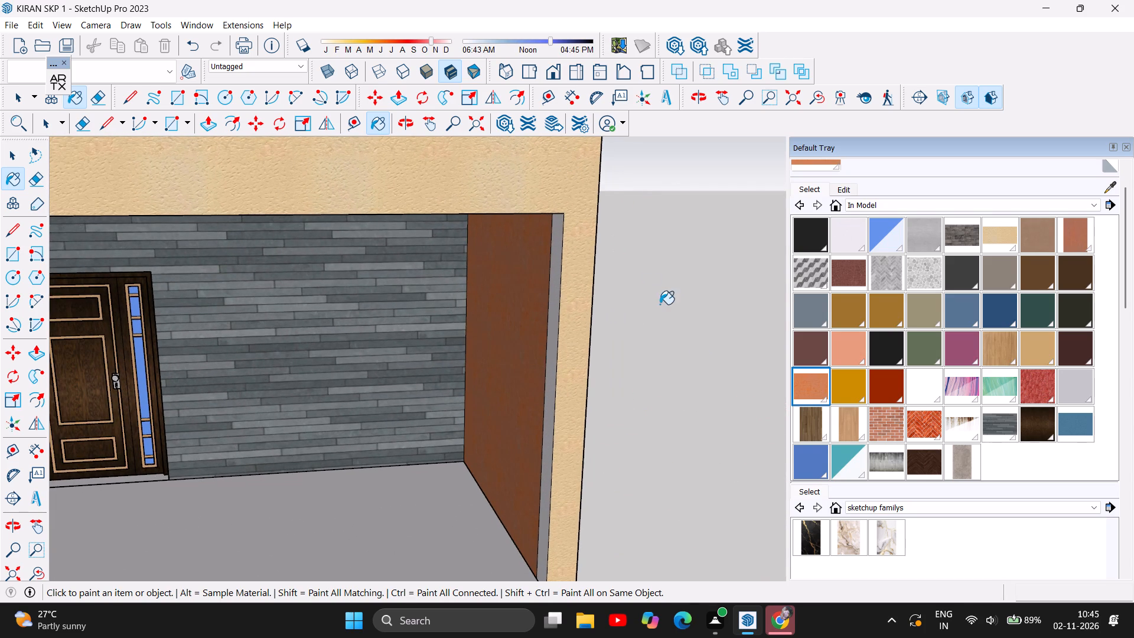
pyautogui.scroll(-4, 694, 355)
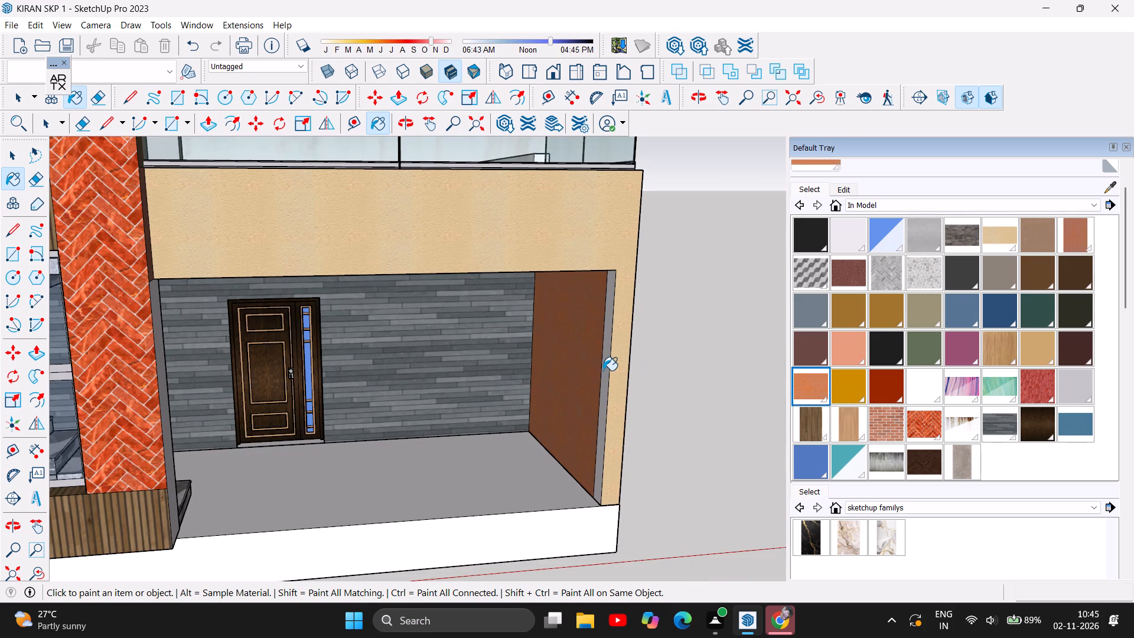
pyautogui.click(603, 370)
# Draw a rectangle over the porch floor from the front corner by the stairs to the side wall's back corner, about 15' 6 3/4" by 8' 9".
pyautogui.scroll(-3, 624, 380)
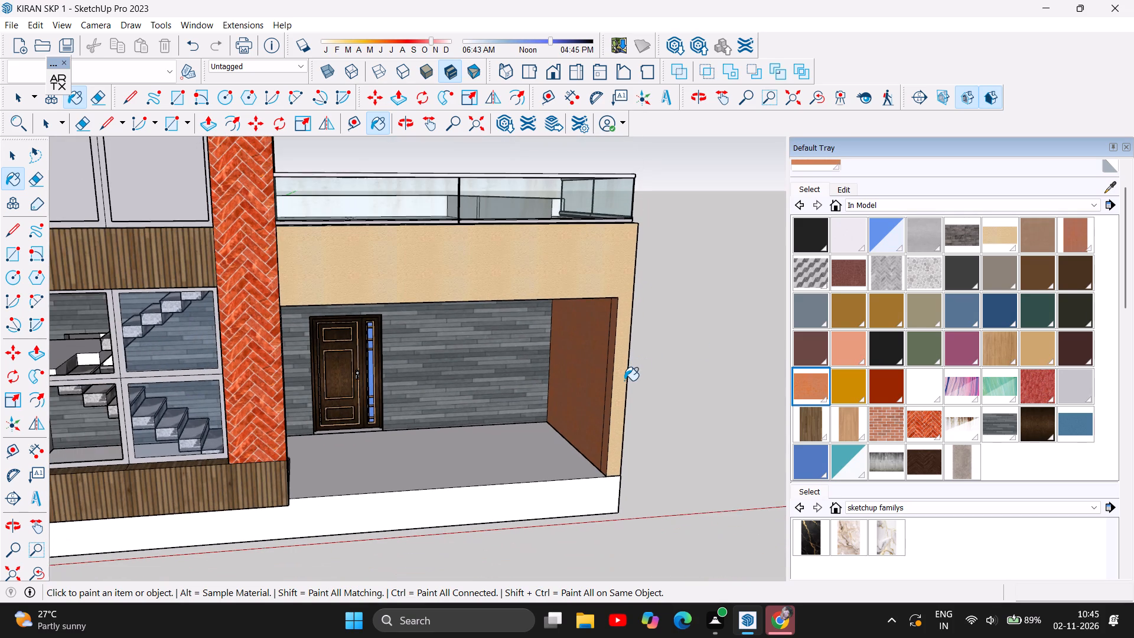
pyautogui.scroll(-4, 625, 380)
pyautogui.scroll(2, 651, 485)
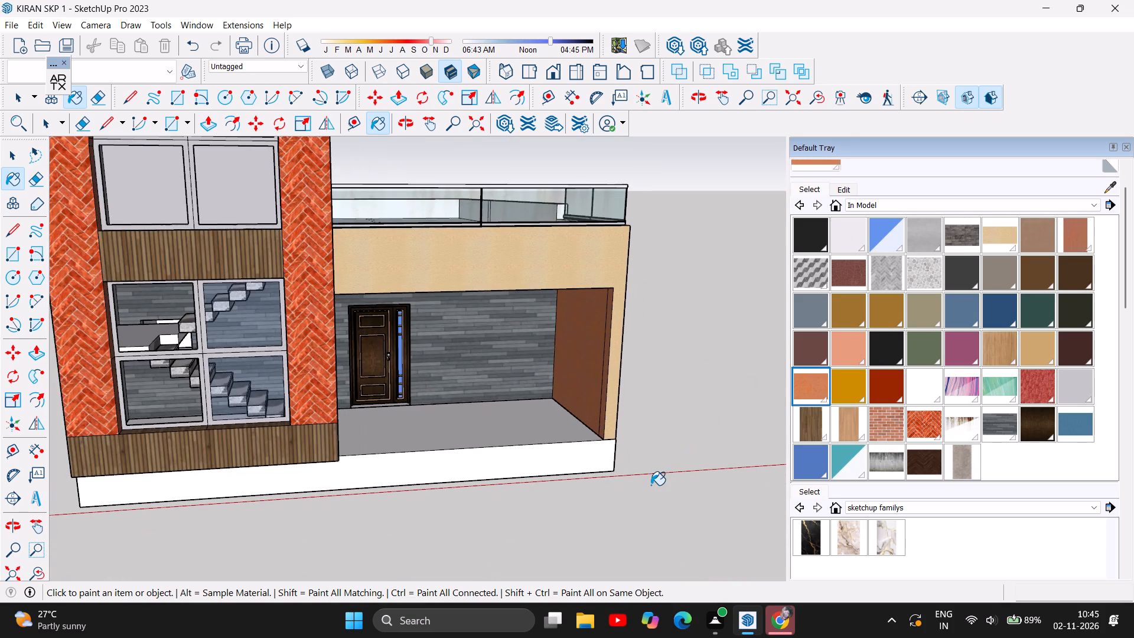
pyautogui.scroll(1, 651, 485)
pyautogui.scroll(6, 517, 483)
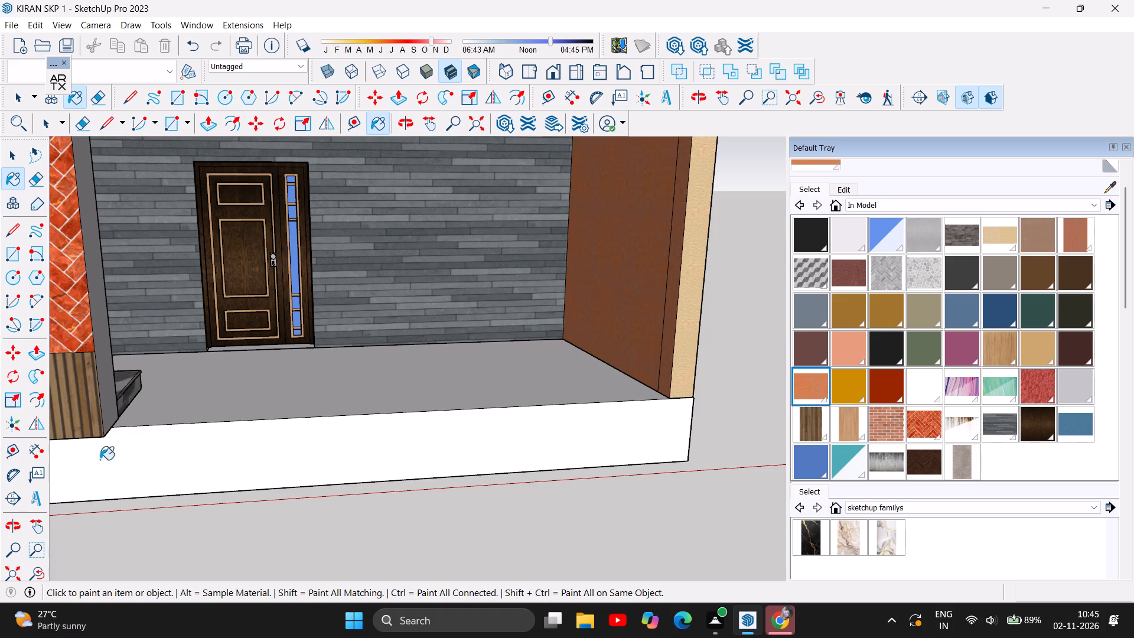
pyautogui.scroll(6, 117, 455)
pyautogui.scroll(-2, 110, 502)
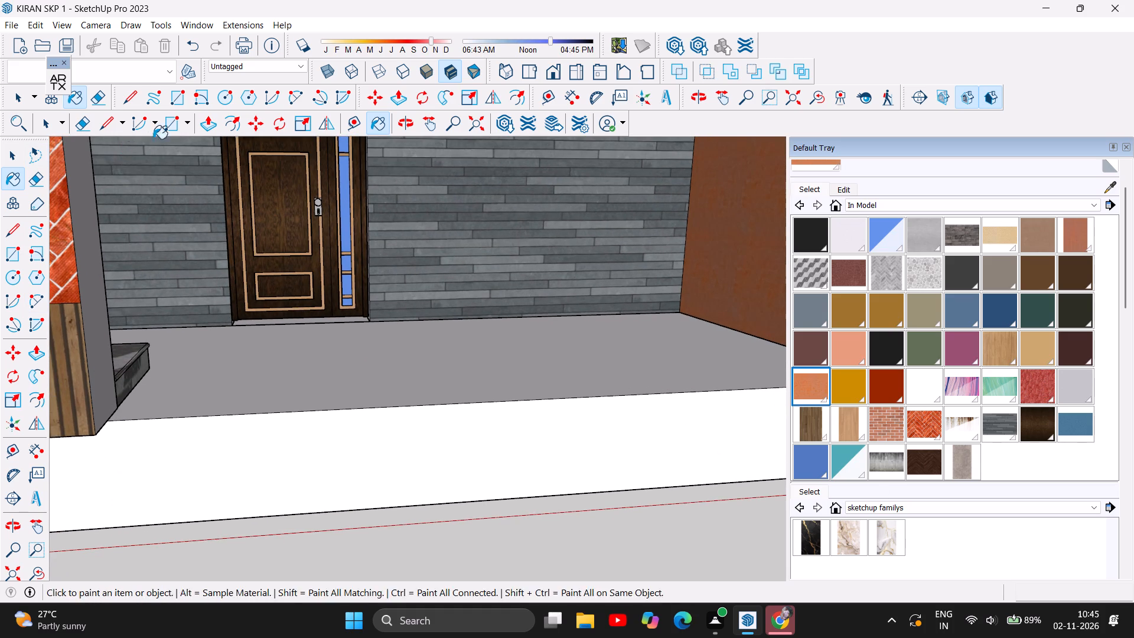
pyautogui.click(190, 109)
pyautogui.click(172, 99)
pyautogui.click(110, 421)
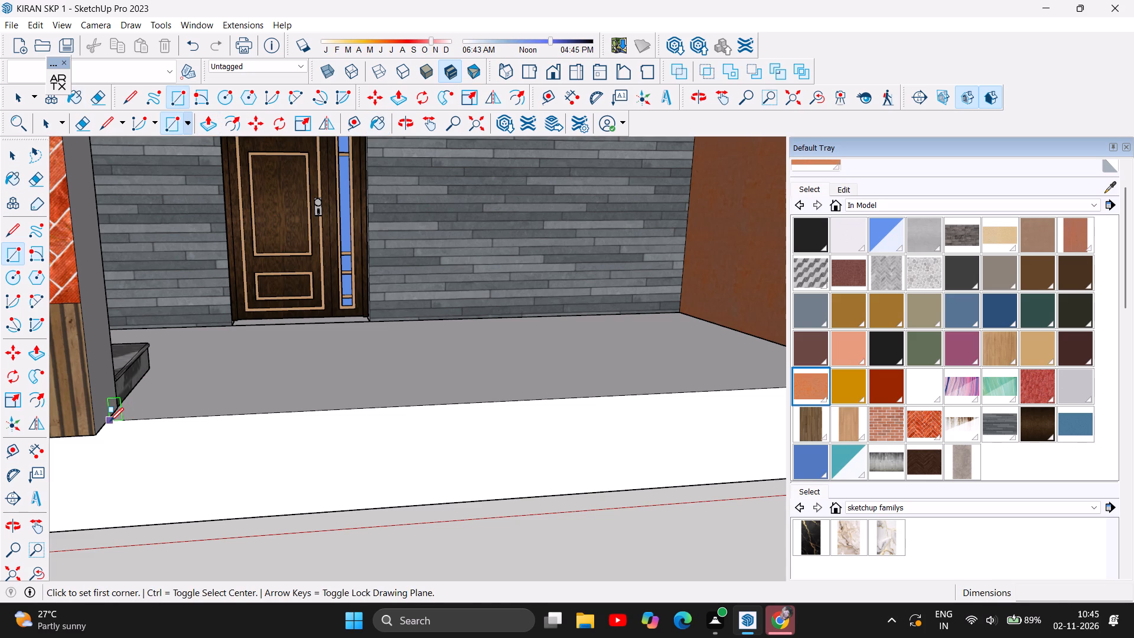
pyautogui.scroll(-4, 465, 395)
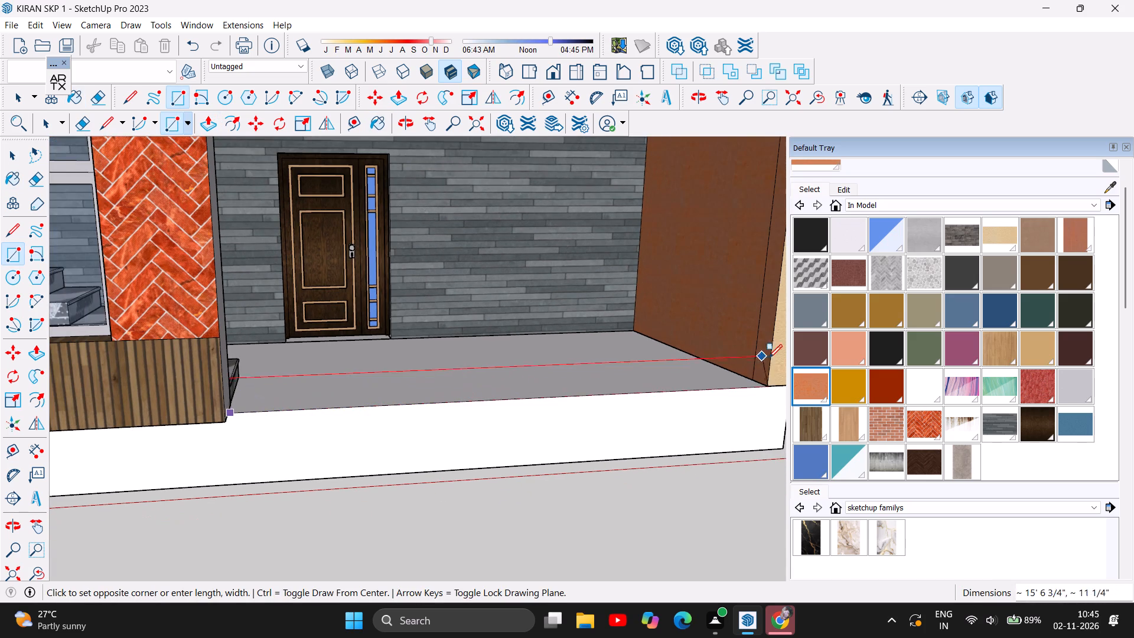
pyautogui.click(632, 333)
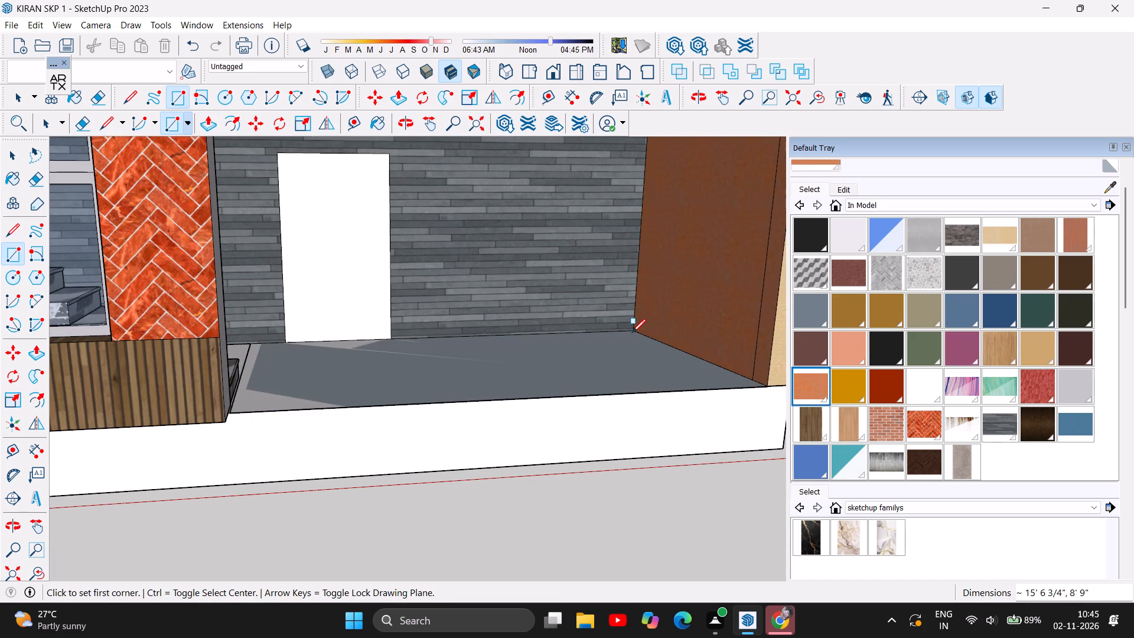
# Delete the white face covering the front door.
pyautogui.click(15, 153)
pyautogui.click(315, 209)
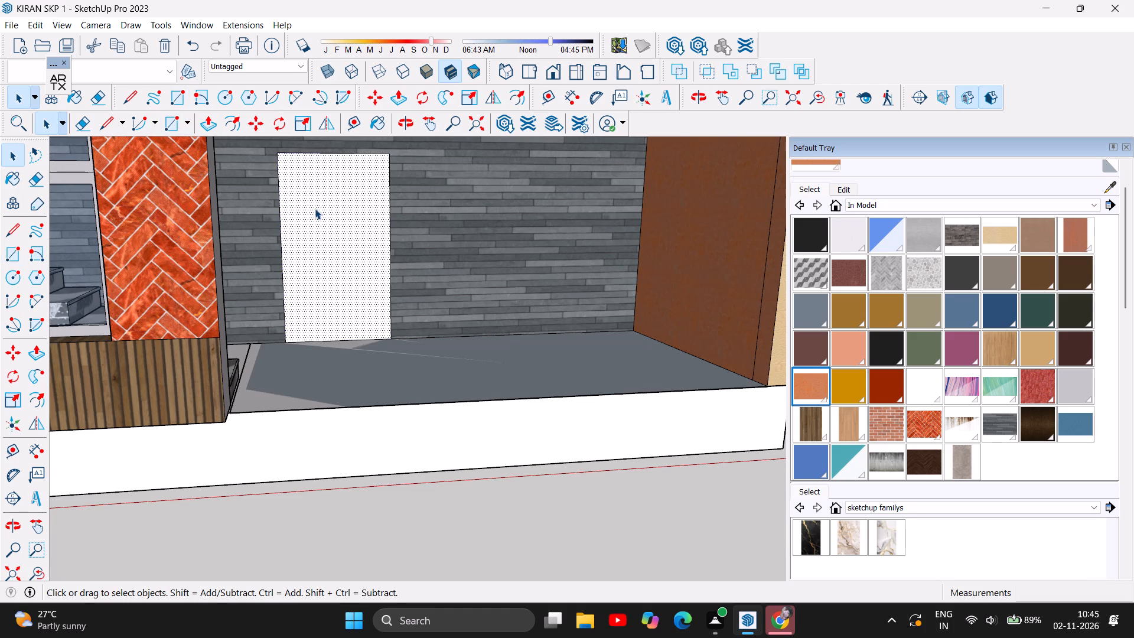
pyautogui.press('Delete')
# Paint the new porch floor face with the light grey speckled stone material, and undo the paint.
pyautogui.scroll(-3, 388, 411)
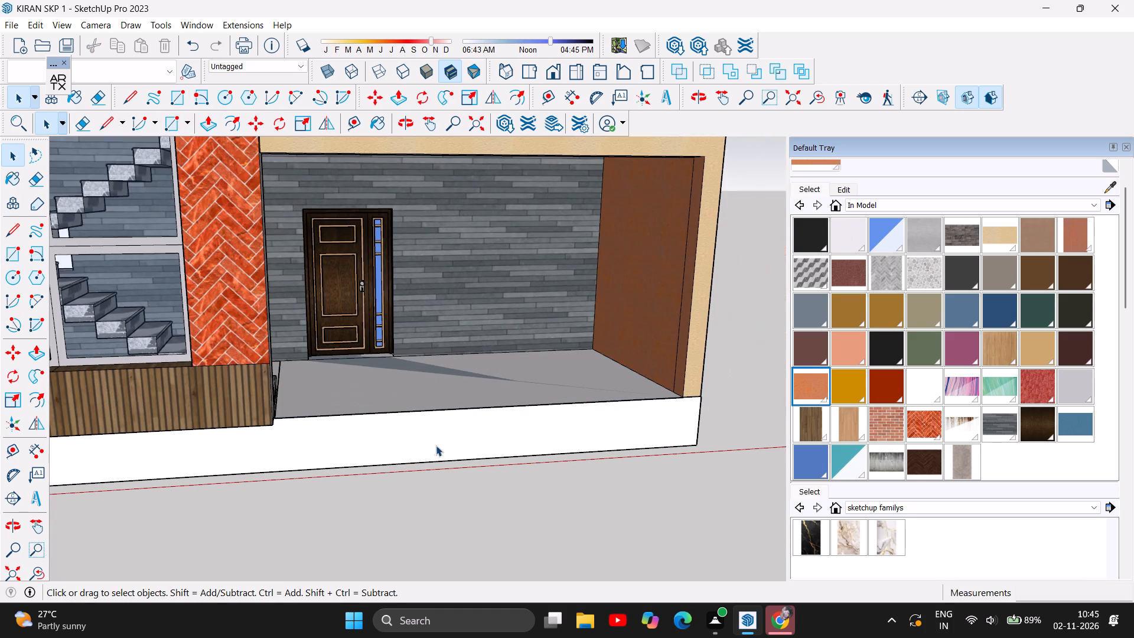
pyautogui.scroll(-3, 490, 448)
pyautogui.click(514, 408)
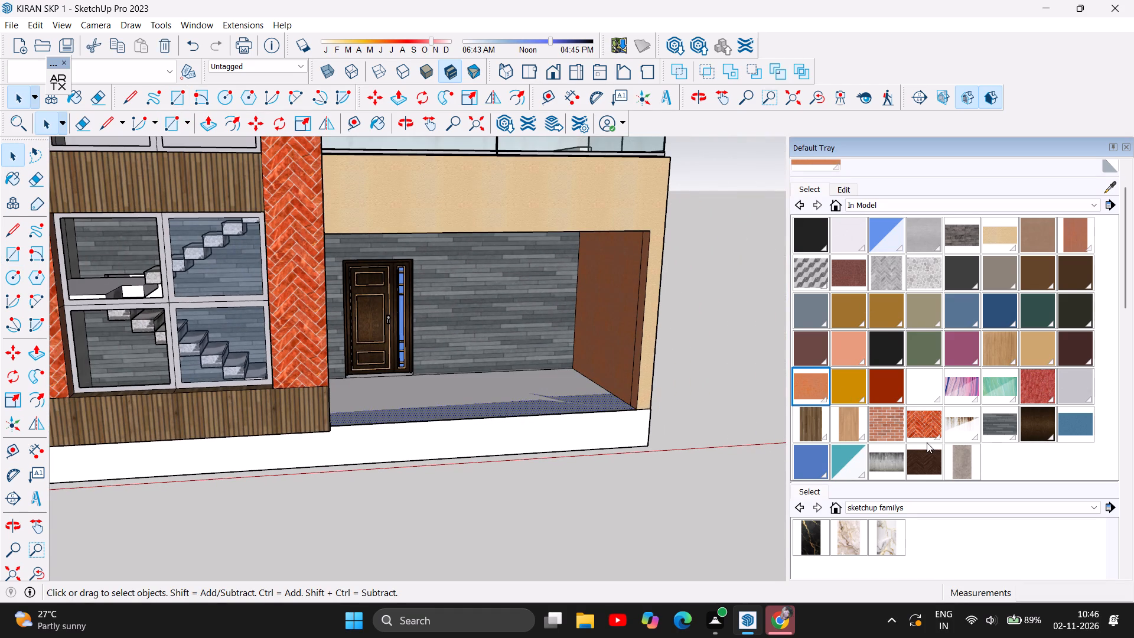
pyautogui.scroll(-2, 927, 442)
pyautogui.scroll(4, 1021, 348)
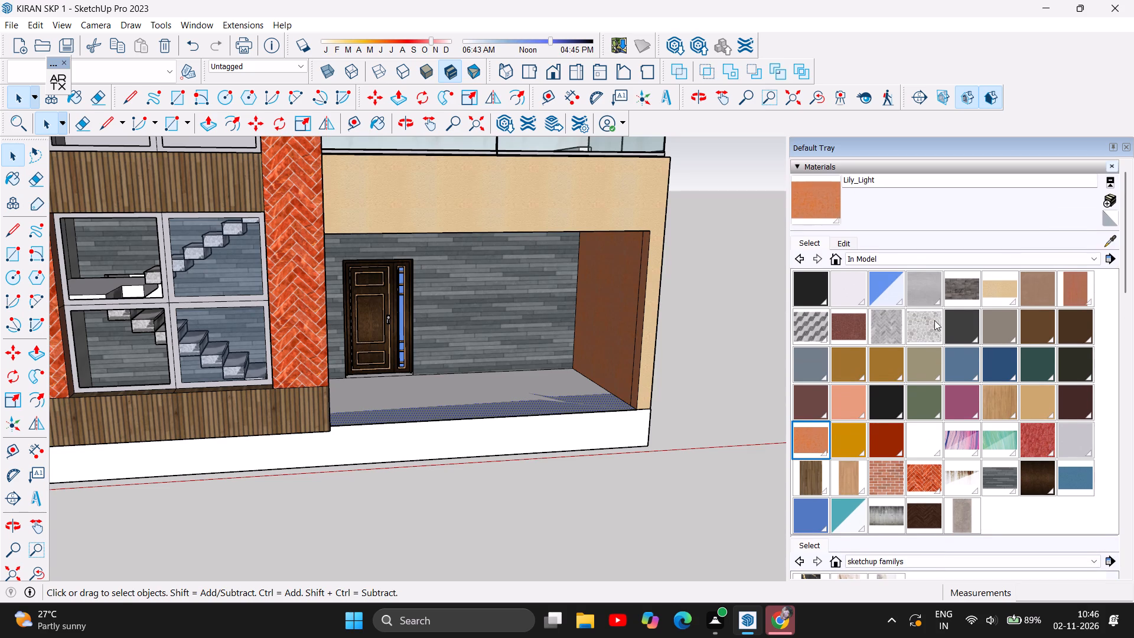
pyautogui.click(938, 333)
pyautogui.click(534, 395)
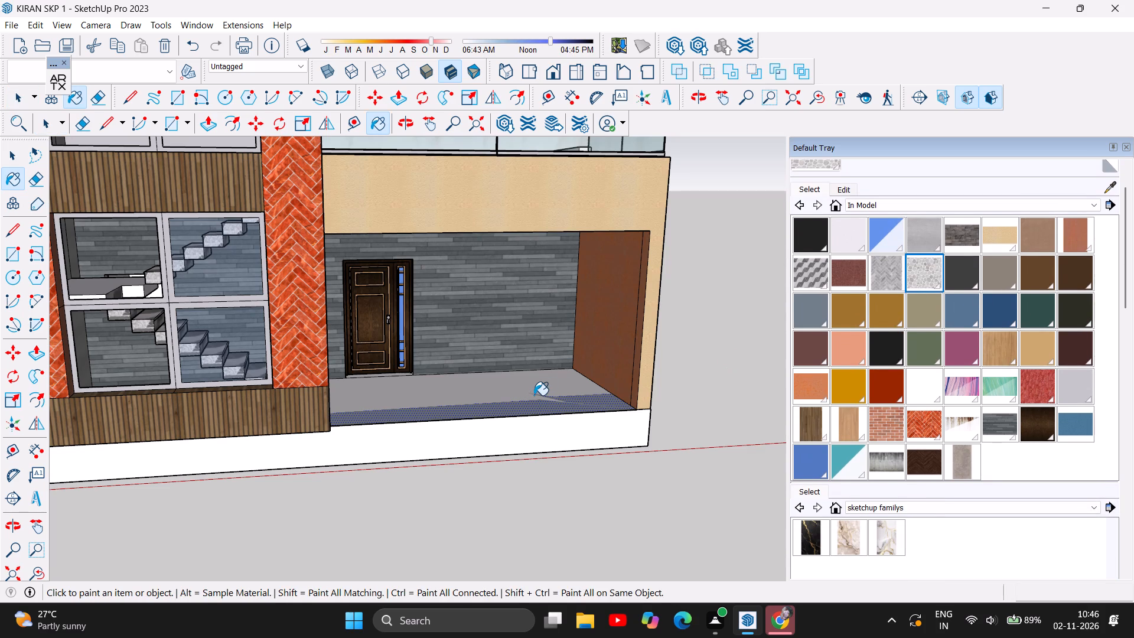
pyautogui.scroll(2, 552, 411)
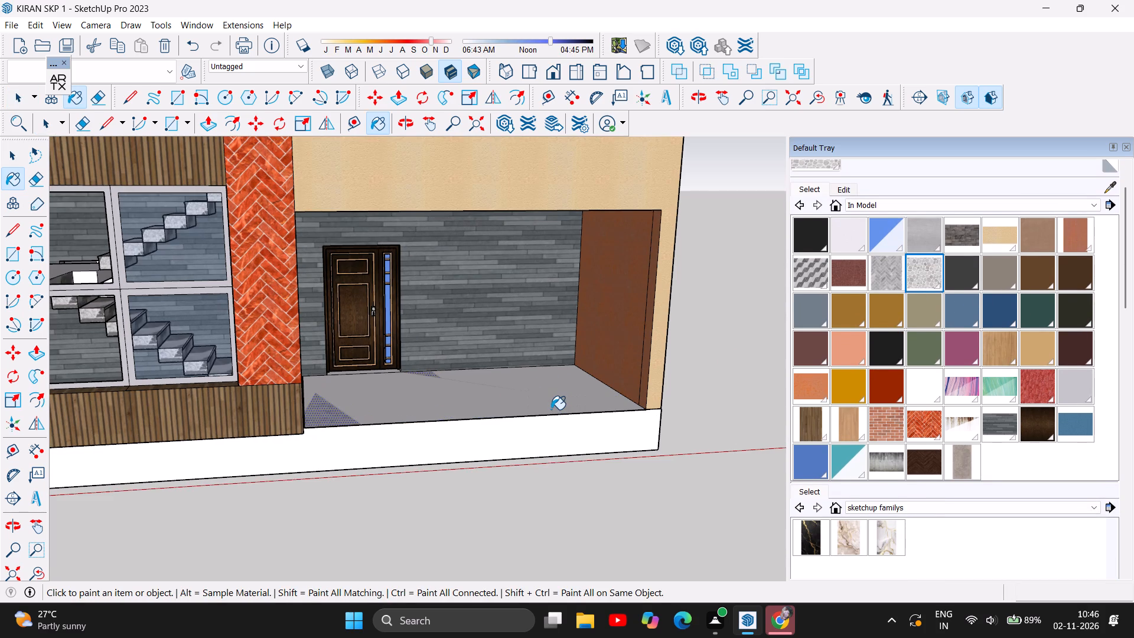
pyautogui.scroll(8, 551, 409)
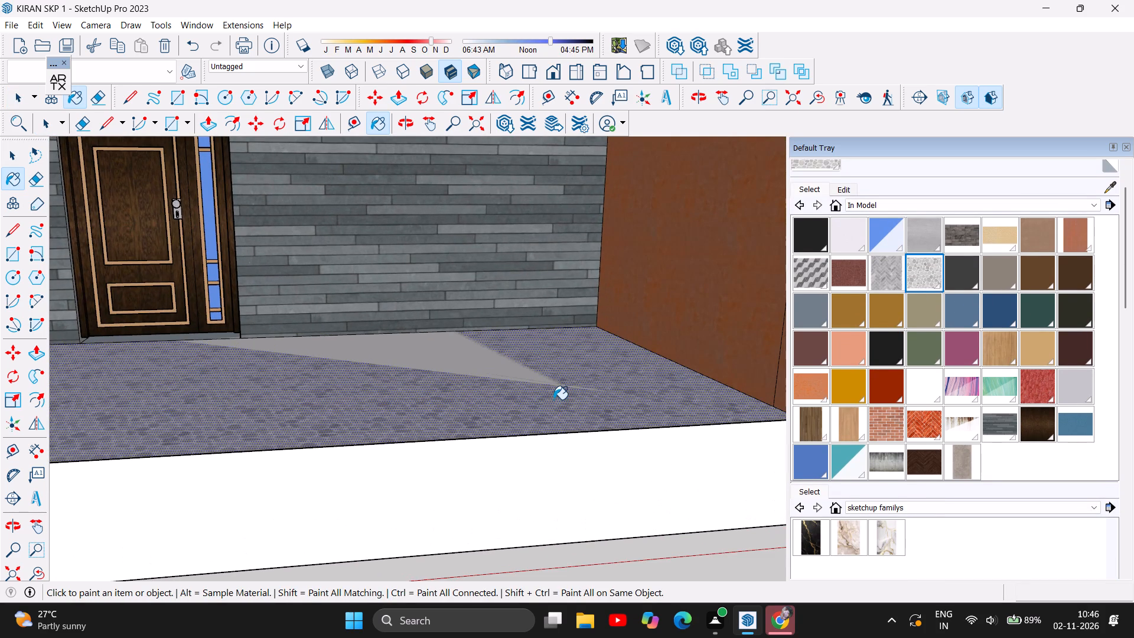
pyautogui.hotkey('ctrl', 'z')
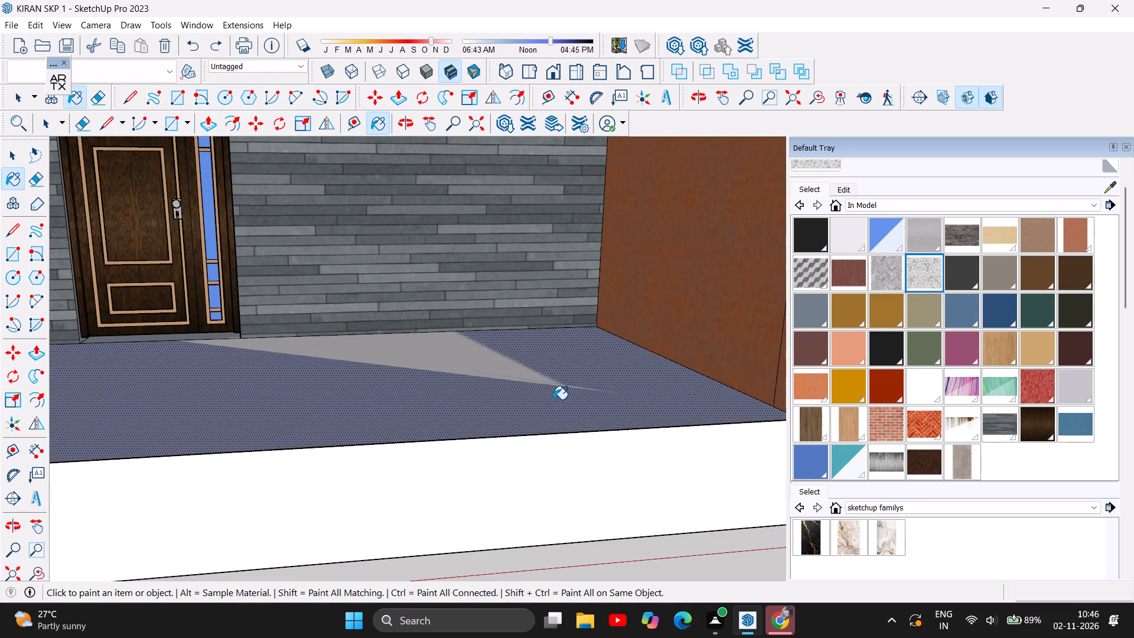
# Push/Pull the new porch floor face up 1" to form a thin floor slab.
pyautogui.scroll(-1, 632, 528)
pyautogui.click(198, 126)
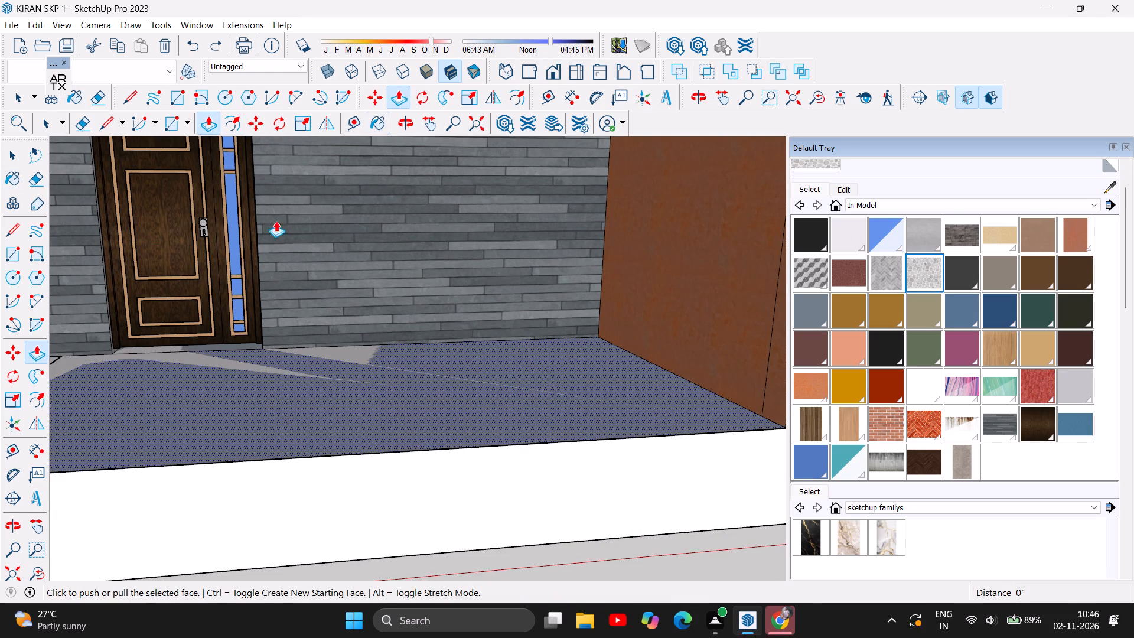
pyautogui.click(372, 398)
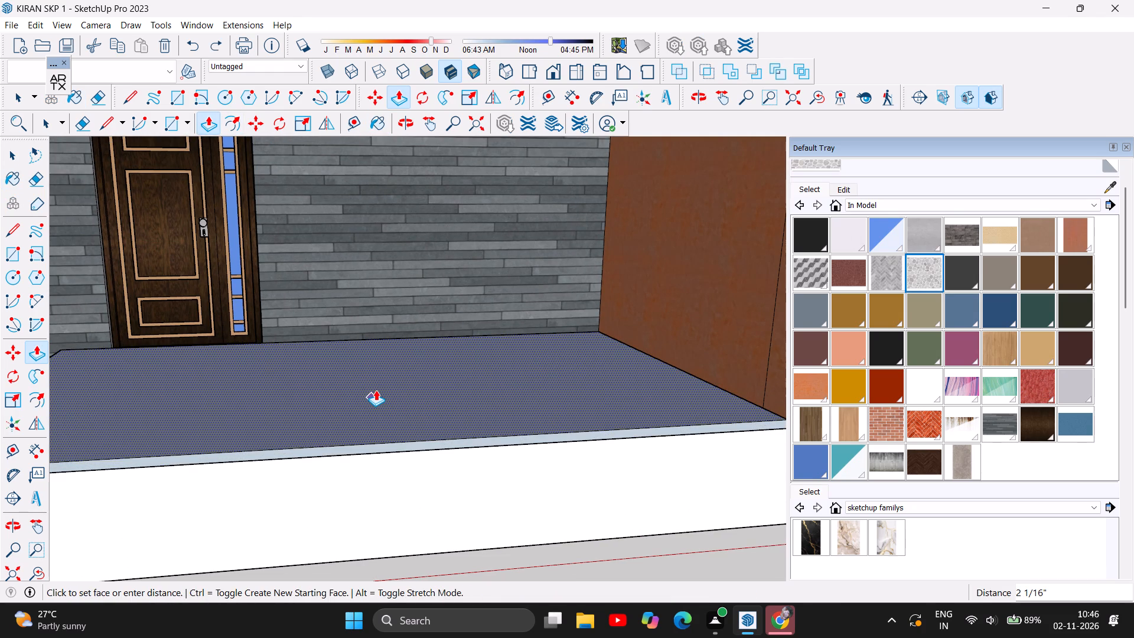
pyautogui.press('1')
pyautogui.press('Return')
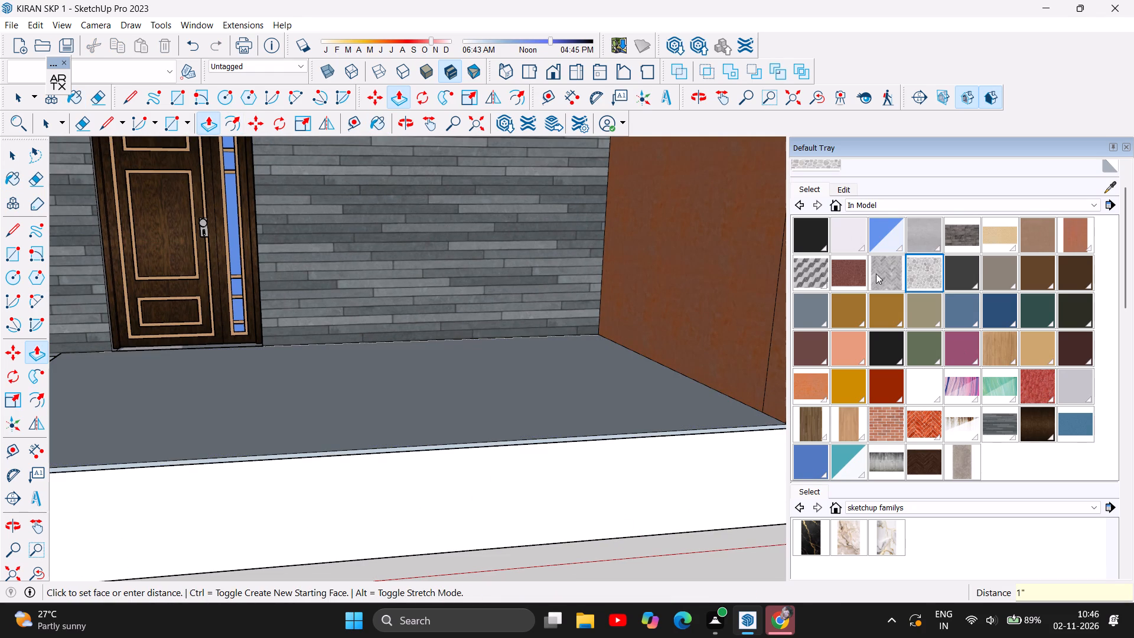
# Paint the top of the raised porch floor slab with the light grey speckled stone material.
pyautogui.click(923, 277)
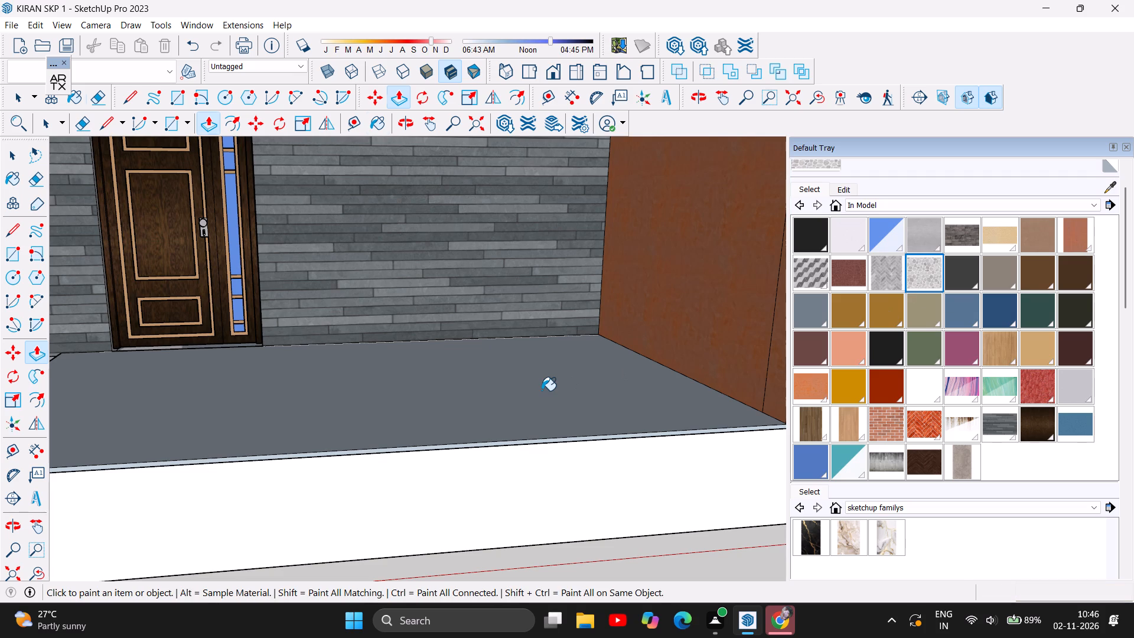
pyautogui.click(542, 390)
pyautogui.scroll(-2, 598, 458)
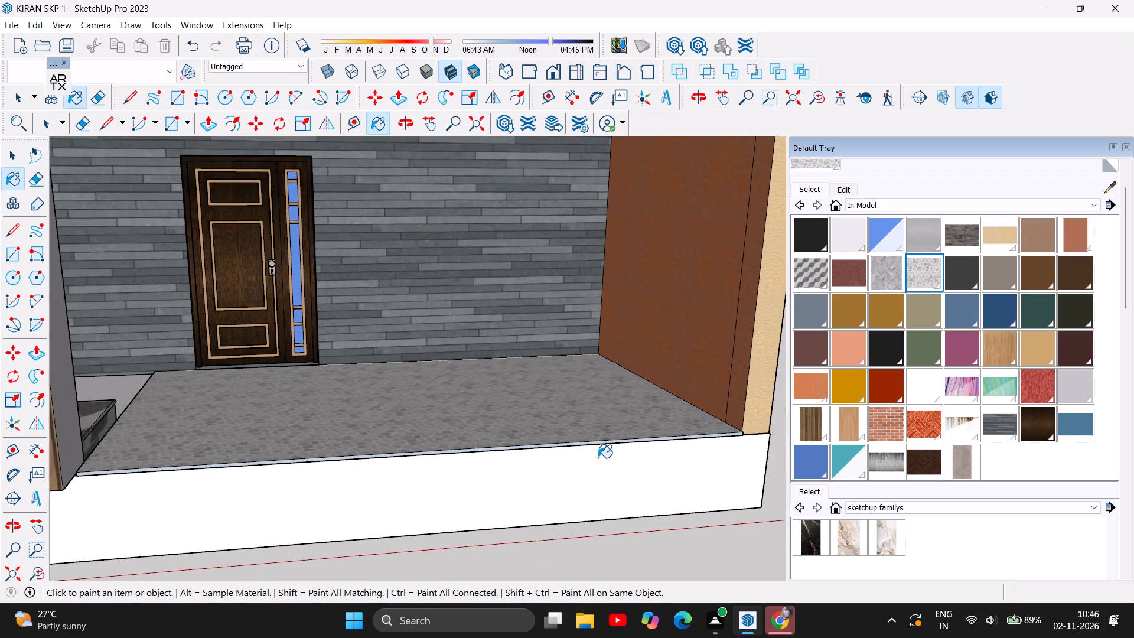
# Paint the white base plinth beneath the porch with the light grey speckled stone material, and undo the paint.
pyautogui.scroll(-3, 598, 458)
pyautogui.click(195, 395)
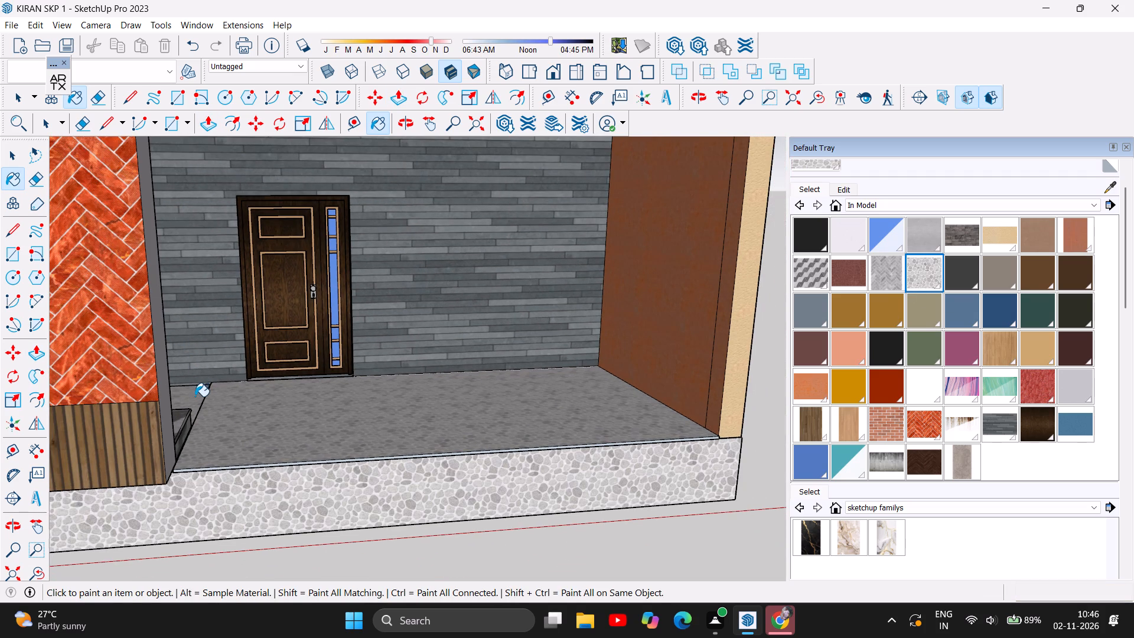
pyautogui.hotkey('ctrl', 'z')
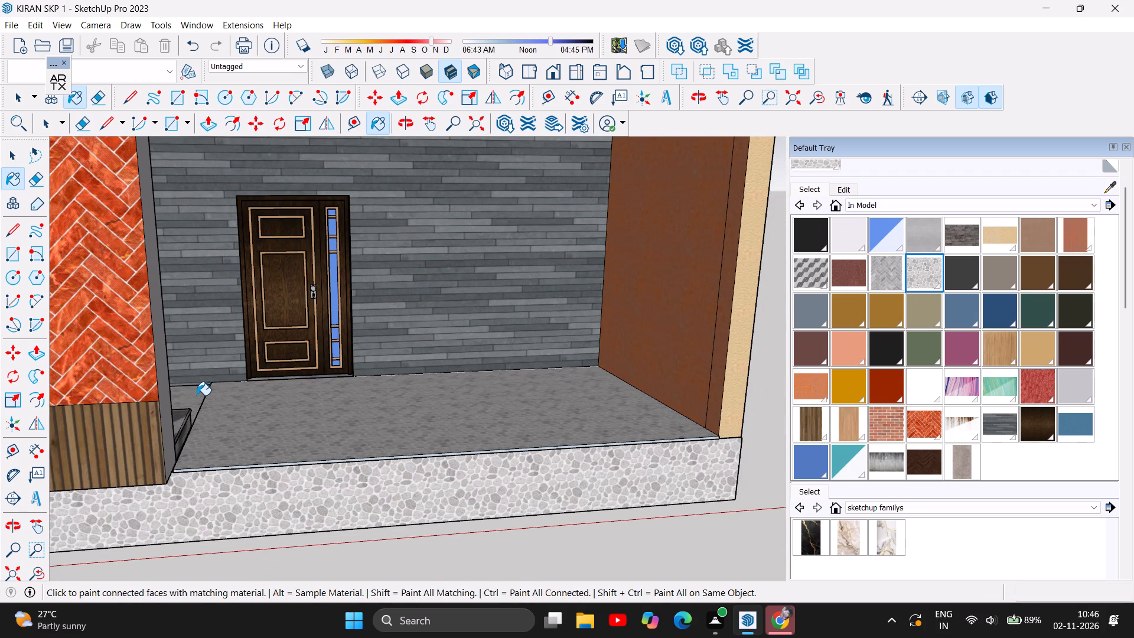
# Examine the stone-painted porch floor, the front door threshold and the floor edge beside the staircase from close up.
pyautogui.scroll(2, 446, 477)
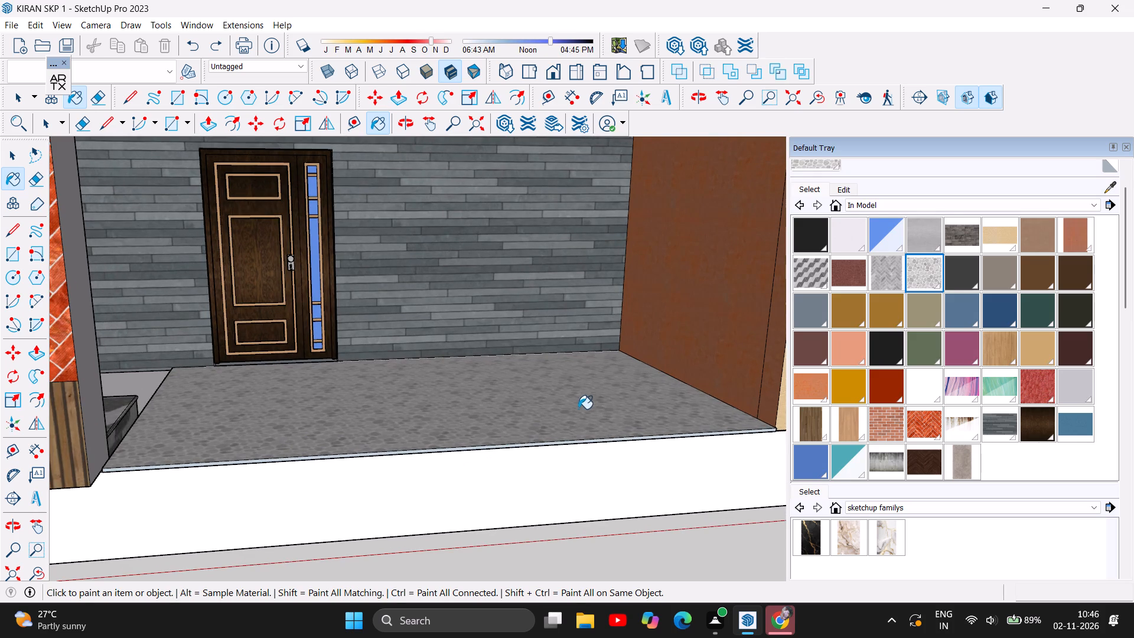
pyautogui.scroll(5, 585, 400)
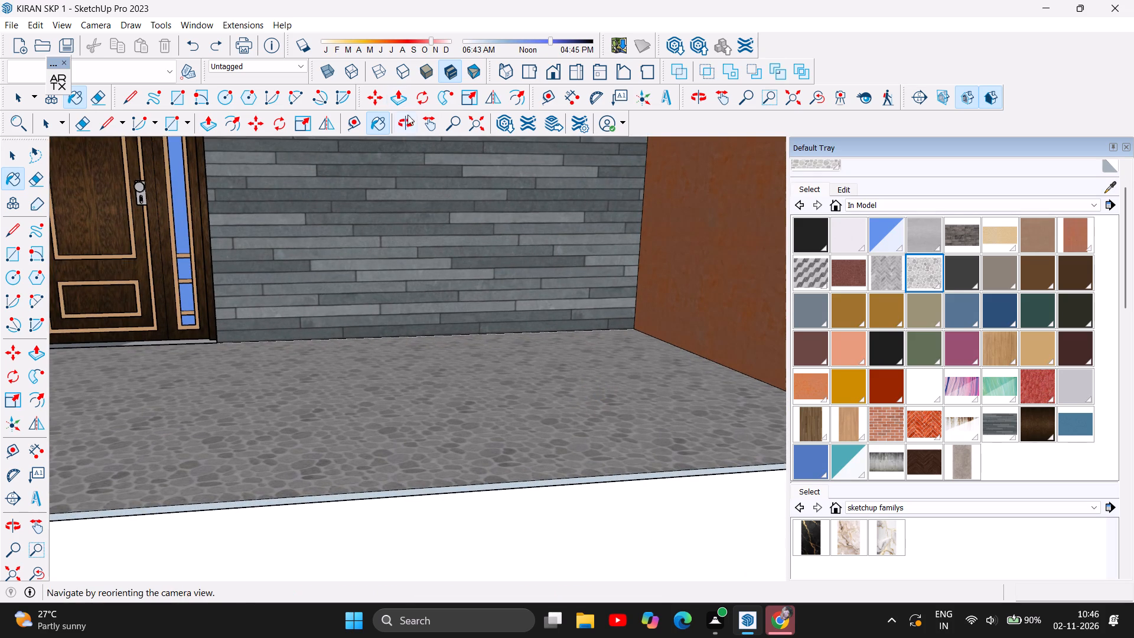
pyautogui.click(402, 120)
pyautogui.moveTo(403, 236); pyautogui.dragTo(428, 337)
pyautogui.scroll(-1, 485, 311)
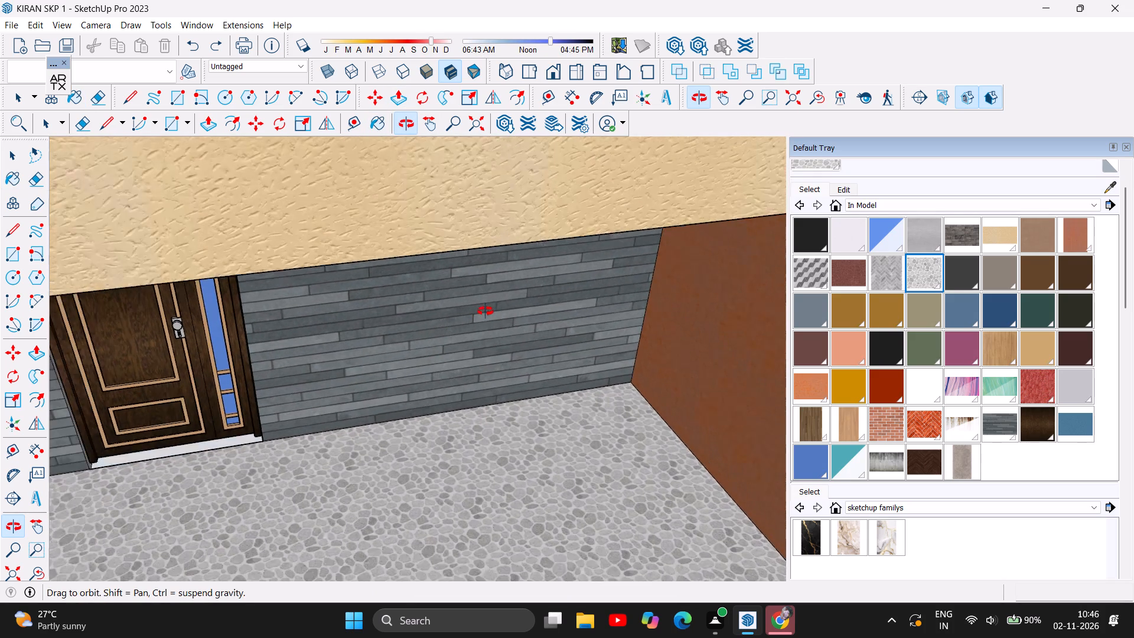
pyautogui.scroll(-5, 485, 311)
pyautogui.moveTo(545, 457); pyautogui.dragTo(403, 418)
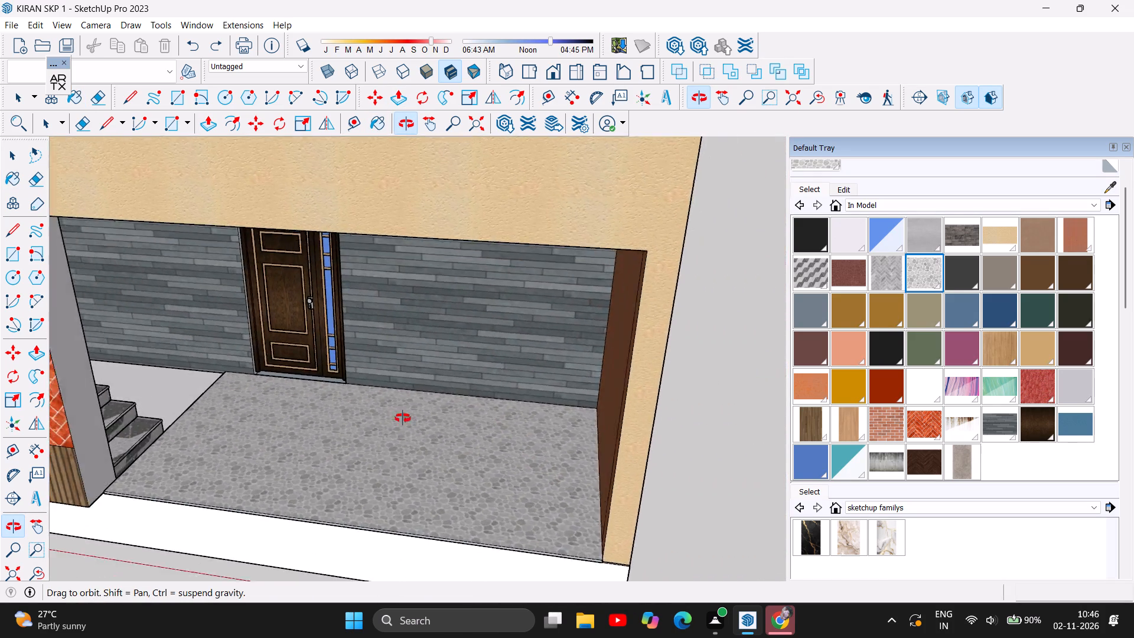
pyautogui.moveTo(403, 418); pyautogui.dragTo(343, 423)
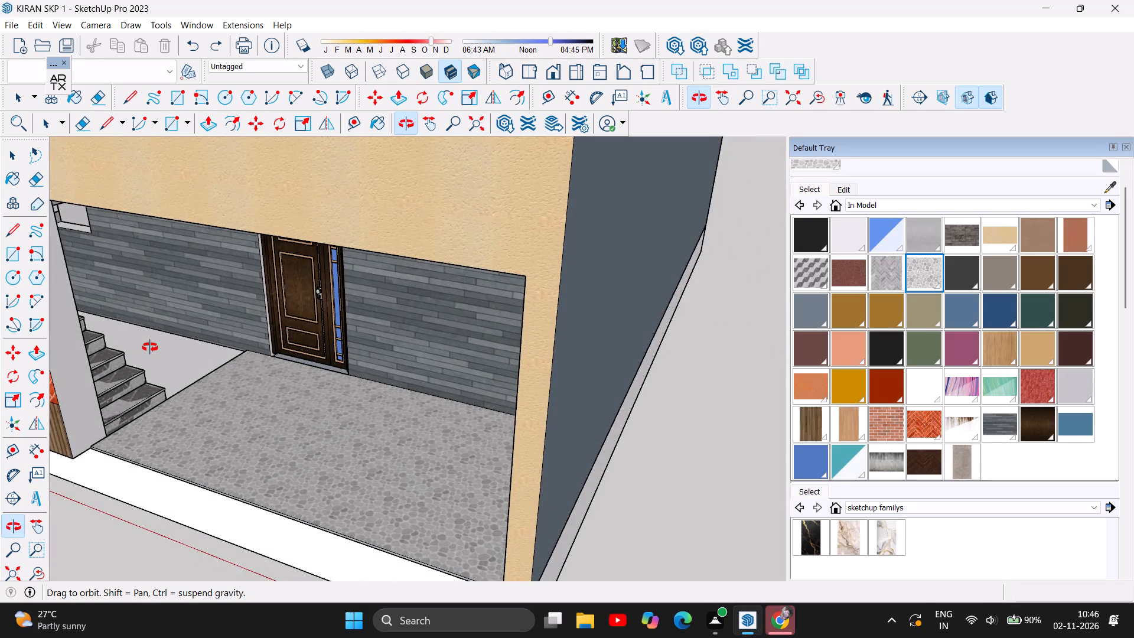
pyautogui.scroll(4, 150, 347)
pyautogui.moveTo(206, 330); pyautogui.dragTo(139, 333)
pyautogui.scroll(5, 170, 324)
pyautogui.moveTo(187, 297); pyautogui.dragTo(172, 306)
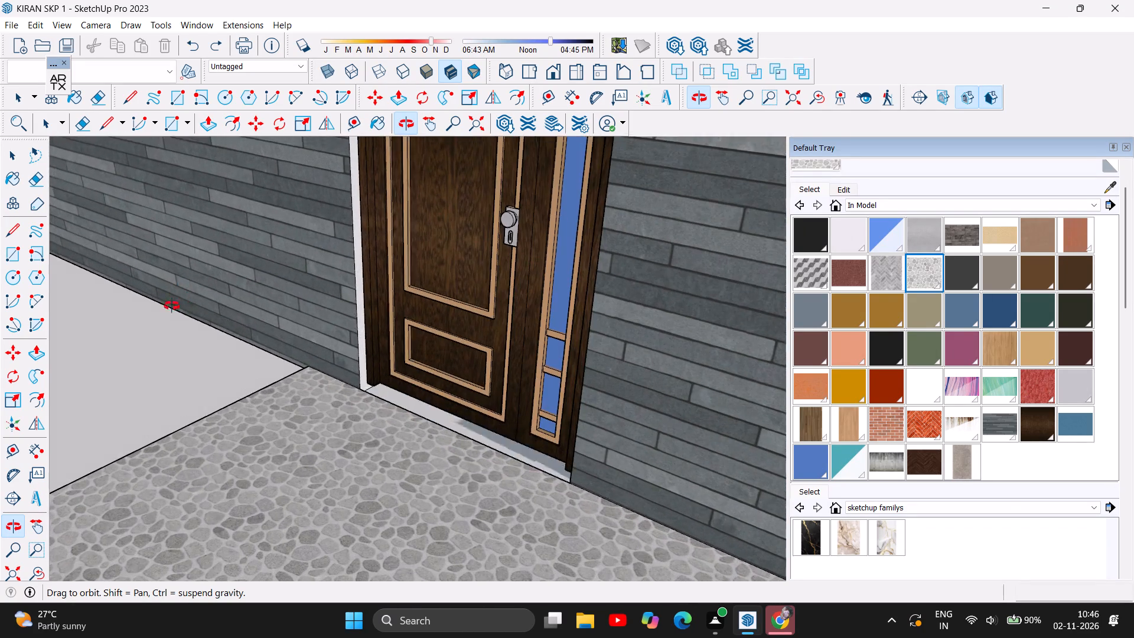
pyautogui.moveTo(172, 306); pyautogui.dragTo(84, 300)
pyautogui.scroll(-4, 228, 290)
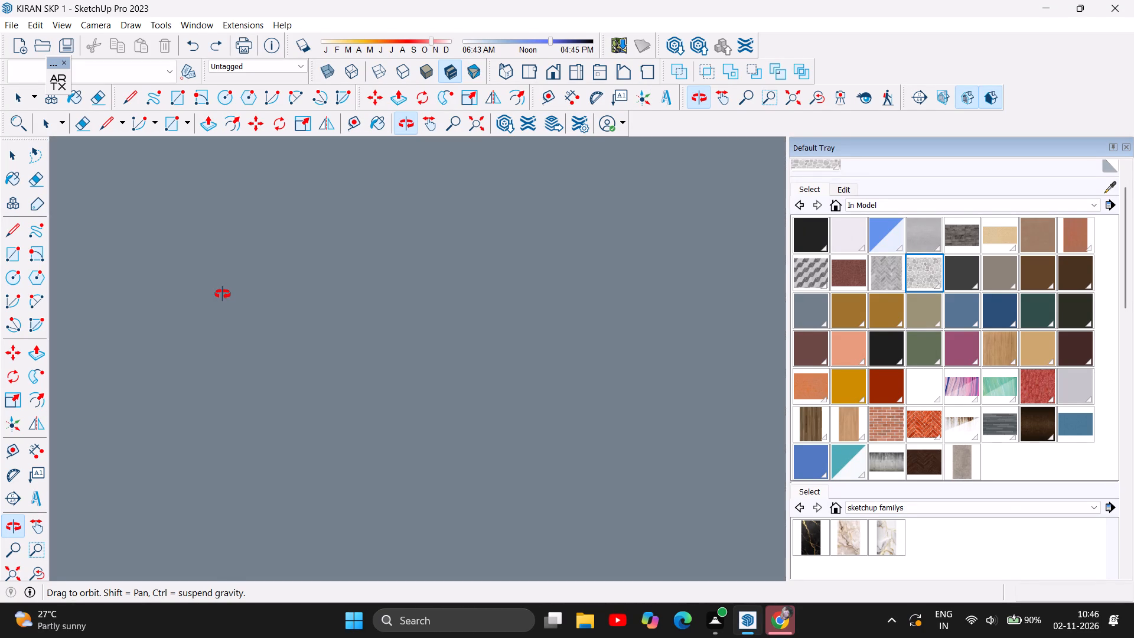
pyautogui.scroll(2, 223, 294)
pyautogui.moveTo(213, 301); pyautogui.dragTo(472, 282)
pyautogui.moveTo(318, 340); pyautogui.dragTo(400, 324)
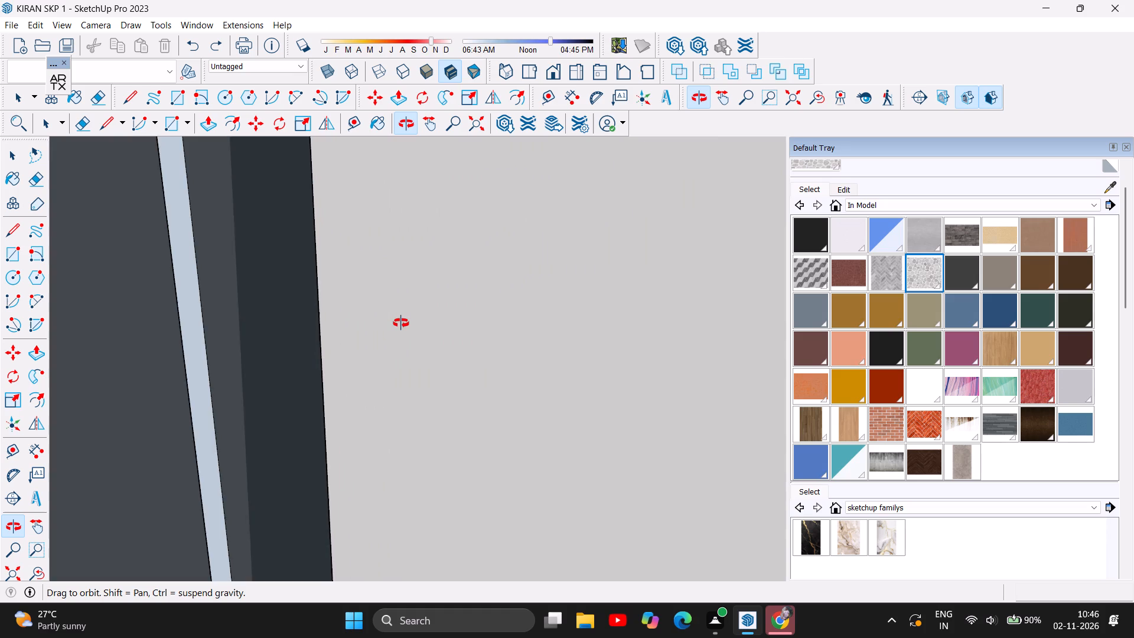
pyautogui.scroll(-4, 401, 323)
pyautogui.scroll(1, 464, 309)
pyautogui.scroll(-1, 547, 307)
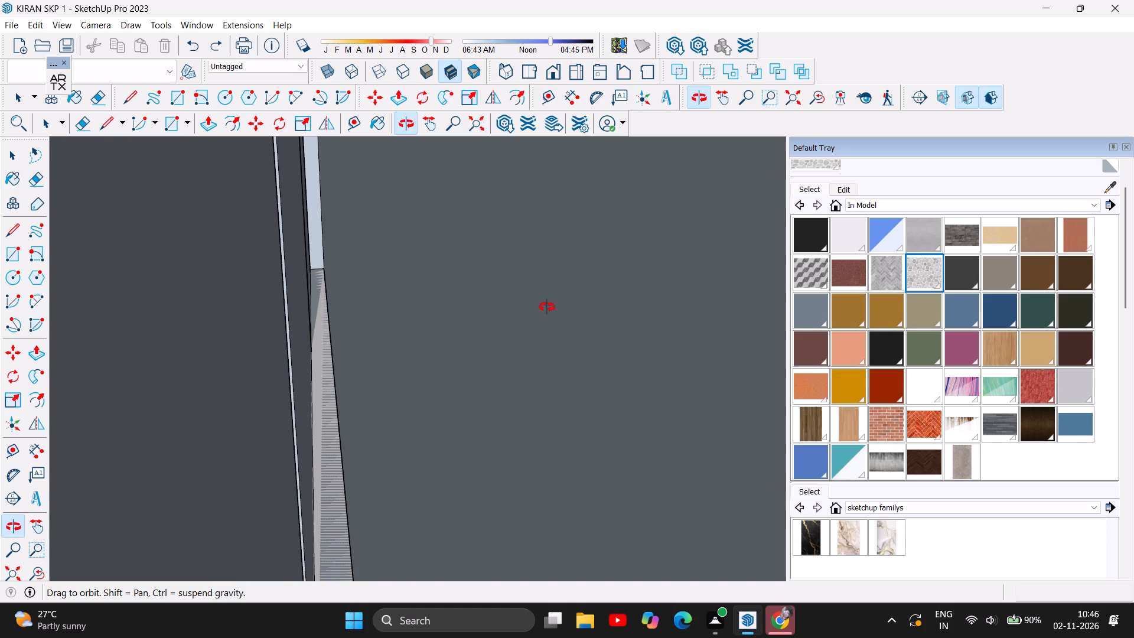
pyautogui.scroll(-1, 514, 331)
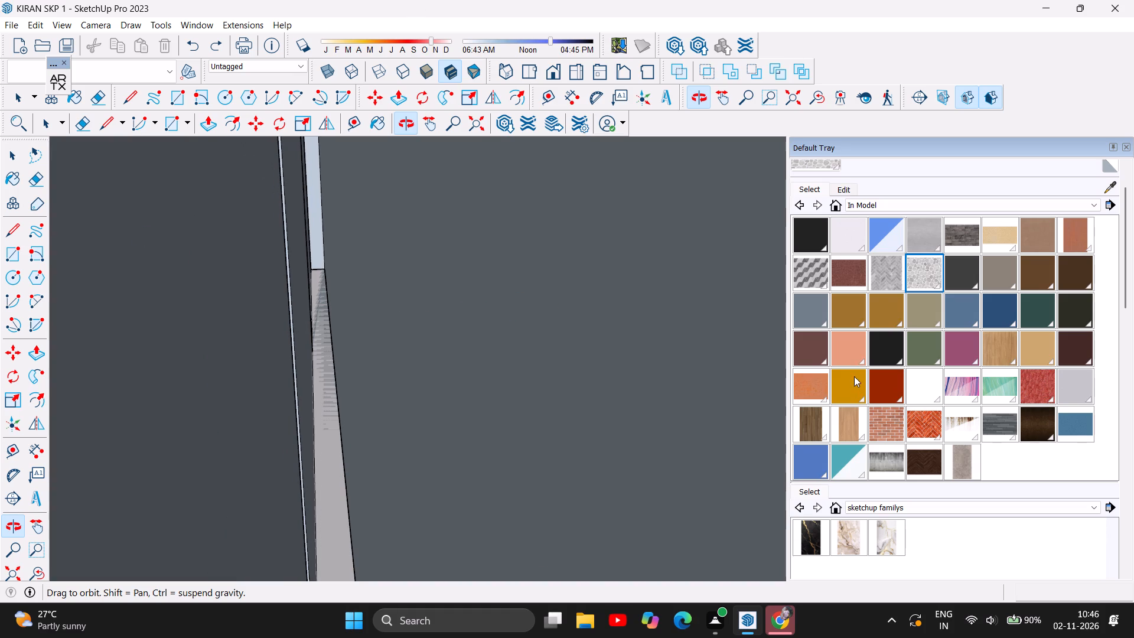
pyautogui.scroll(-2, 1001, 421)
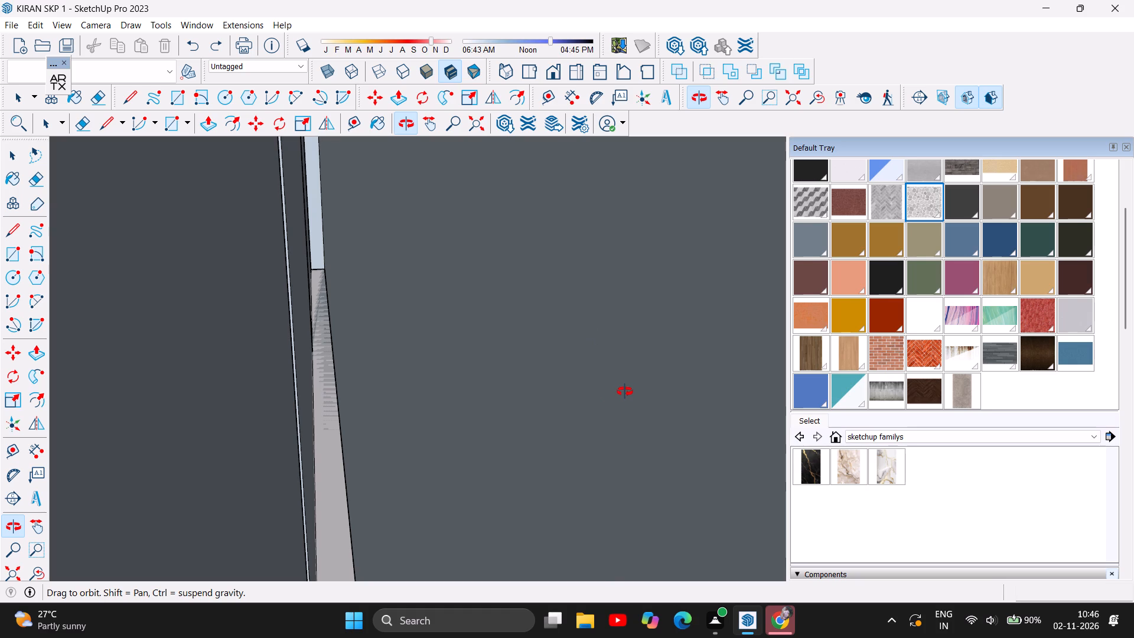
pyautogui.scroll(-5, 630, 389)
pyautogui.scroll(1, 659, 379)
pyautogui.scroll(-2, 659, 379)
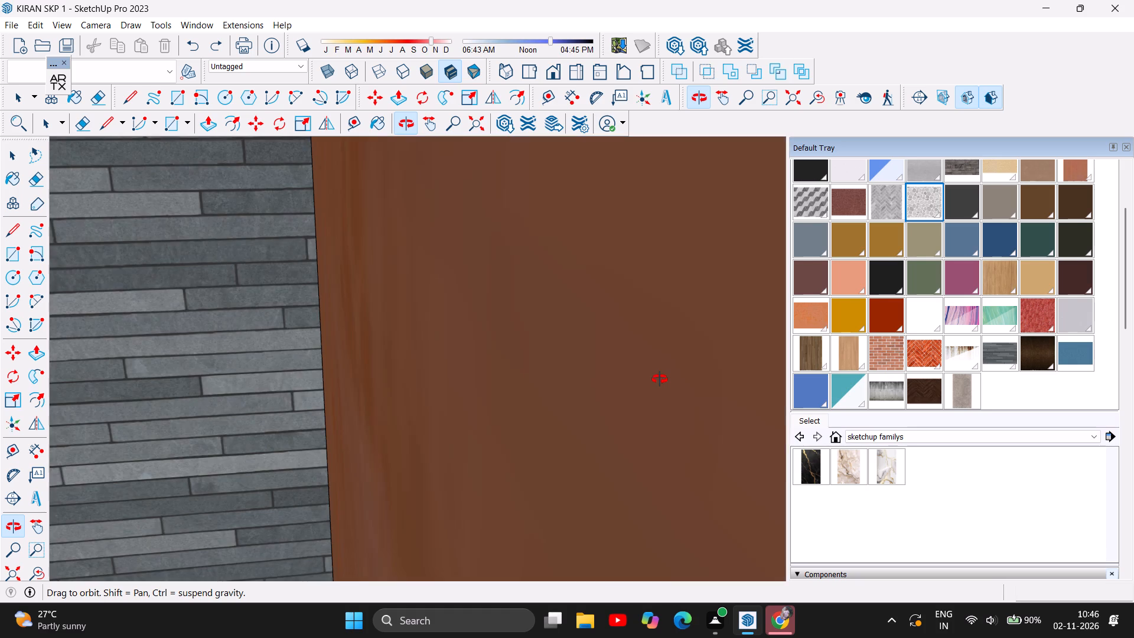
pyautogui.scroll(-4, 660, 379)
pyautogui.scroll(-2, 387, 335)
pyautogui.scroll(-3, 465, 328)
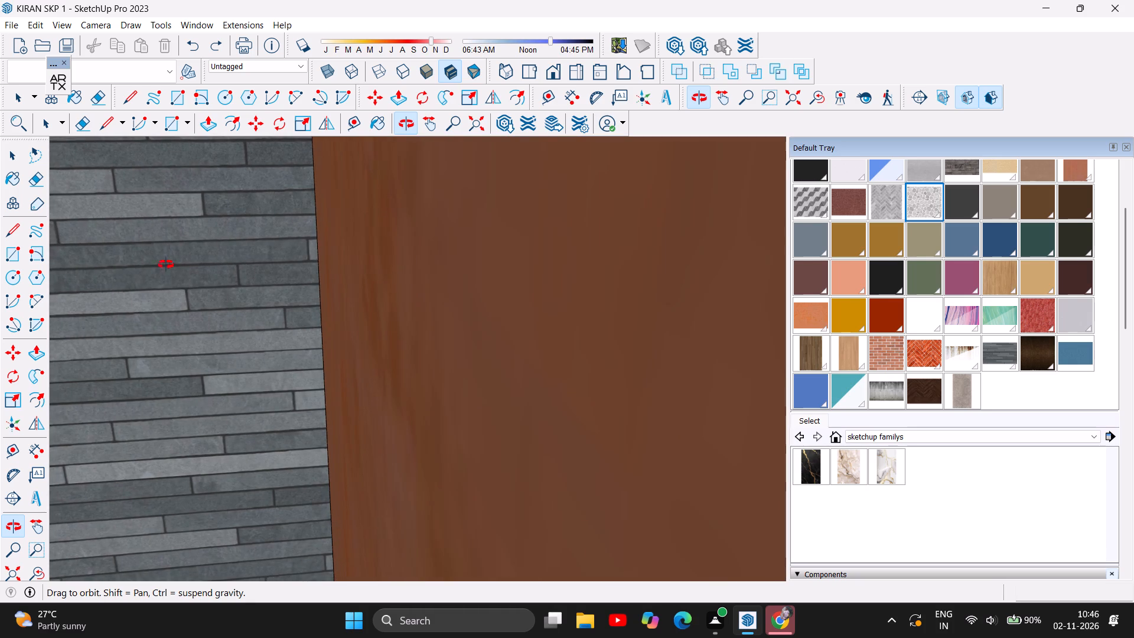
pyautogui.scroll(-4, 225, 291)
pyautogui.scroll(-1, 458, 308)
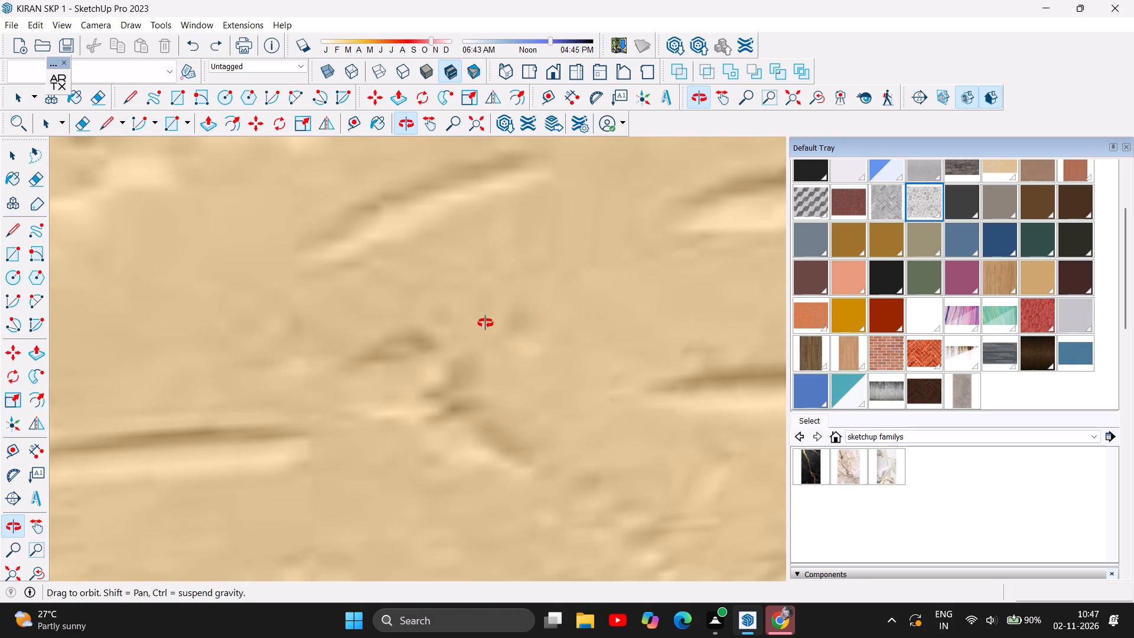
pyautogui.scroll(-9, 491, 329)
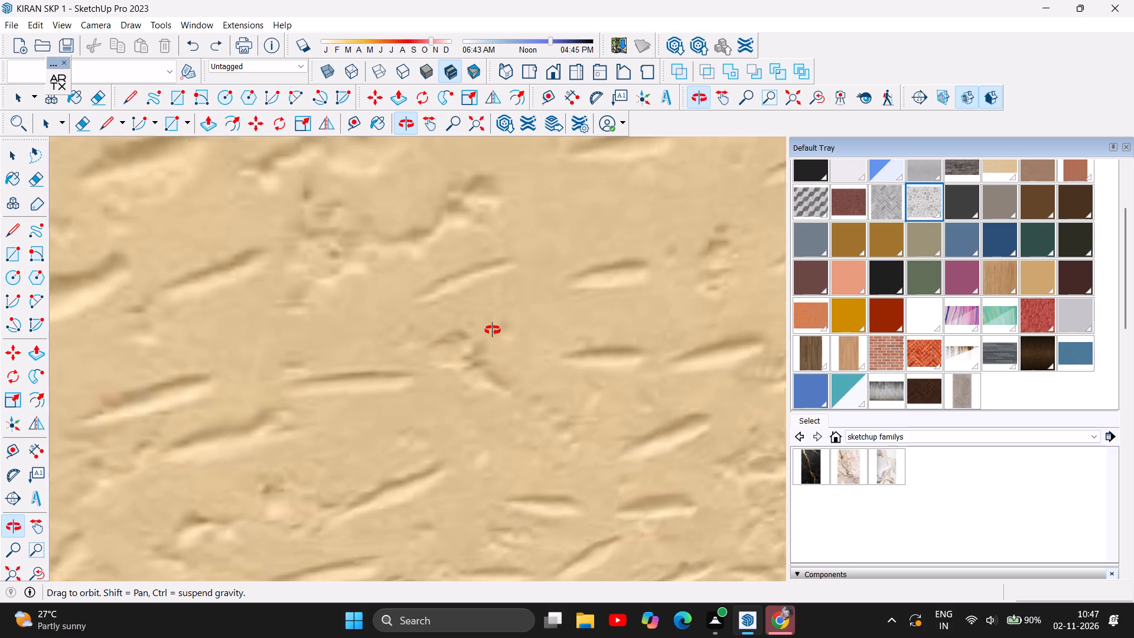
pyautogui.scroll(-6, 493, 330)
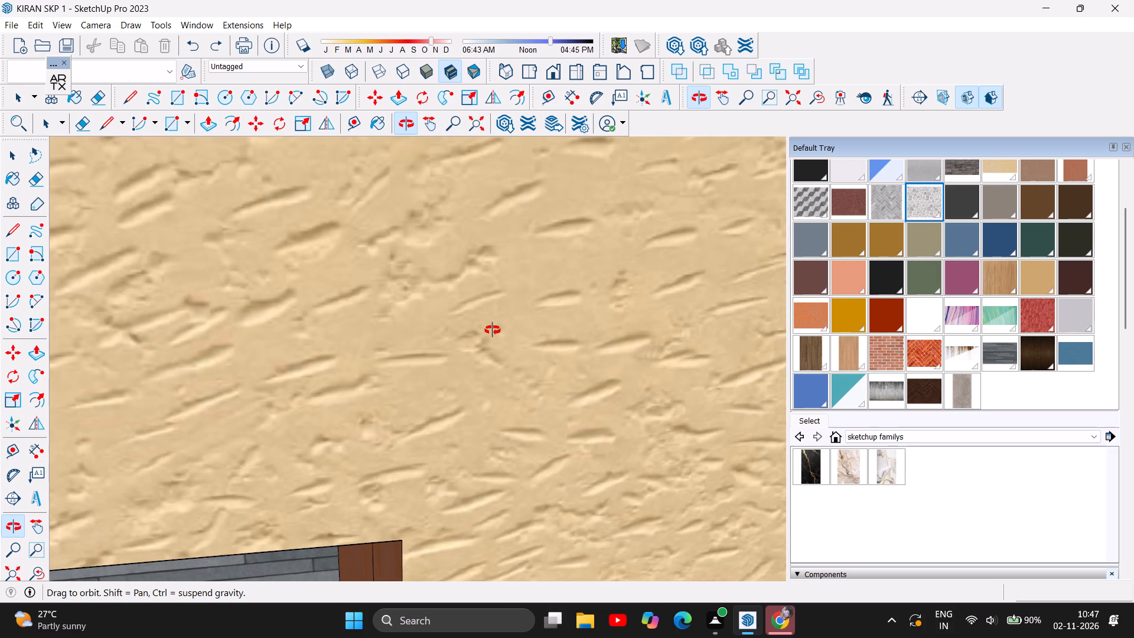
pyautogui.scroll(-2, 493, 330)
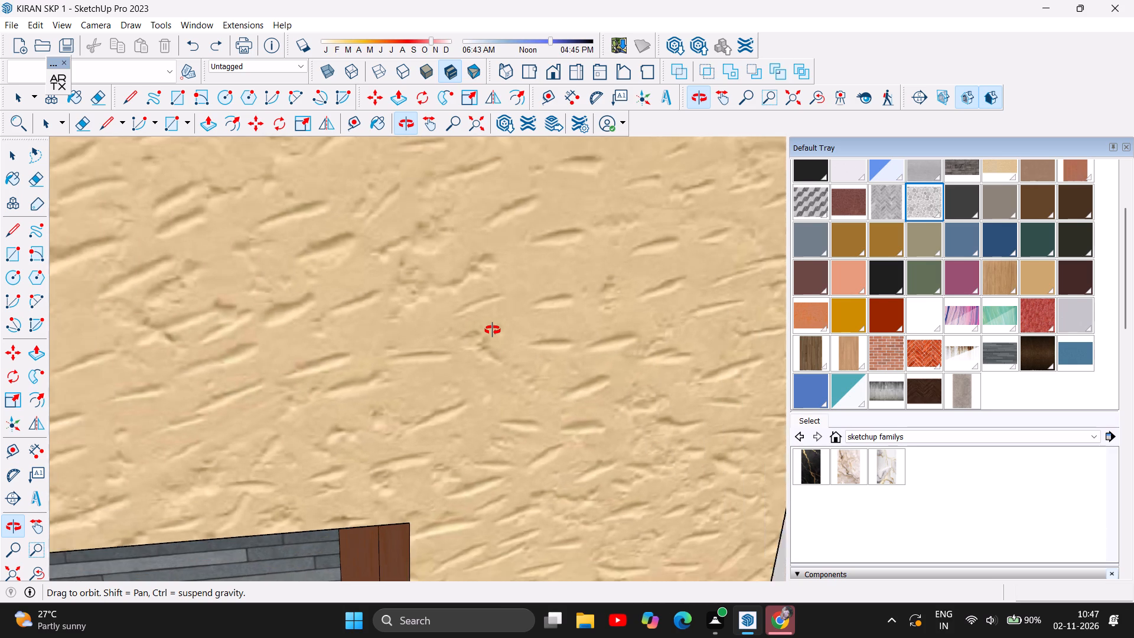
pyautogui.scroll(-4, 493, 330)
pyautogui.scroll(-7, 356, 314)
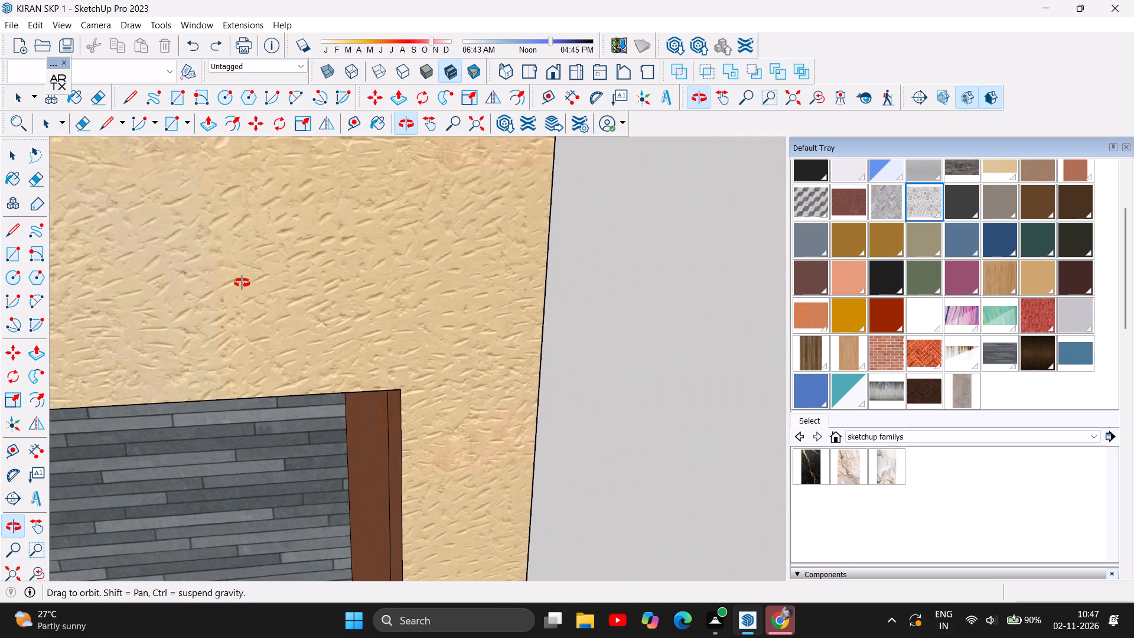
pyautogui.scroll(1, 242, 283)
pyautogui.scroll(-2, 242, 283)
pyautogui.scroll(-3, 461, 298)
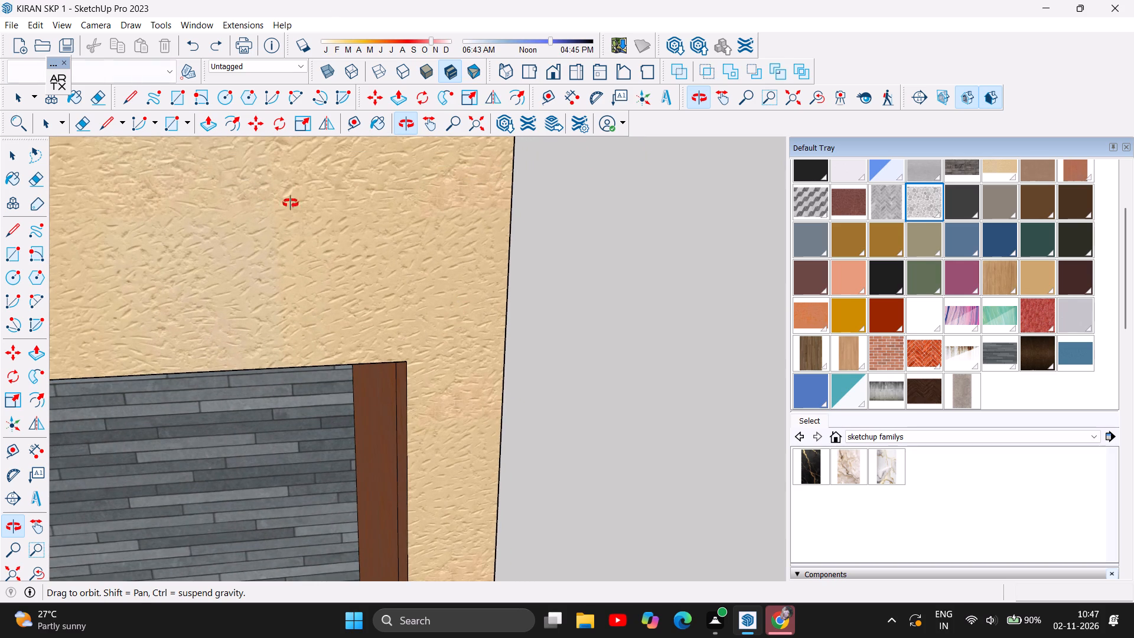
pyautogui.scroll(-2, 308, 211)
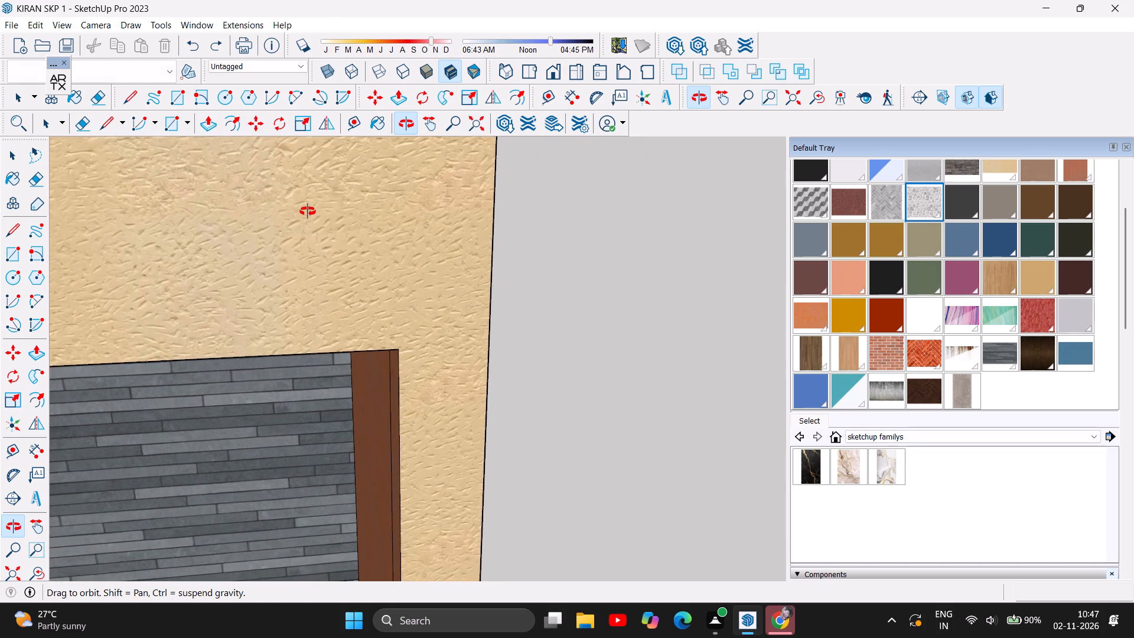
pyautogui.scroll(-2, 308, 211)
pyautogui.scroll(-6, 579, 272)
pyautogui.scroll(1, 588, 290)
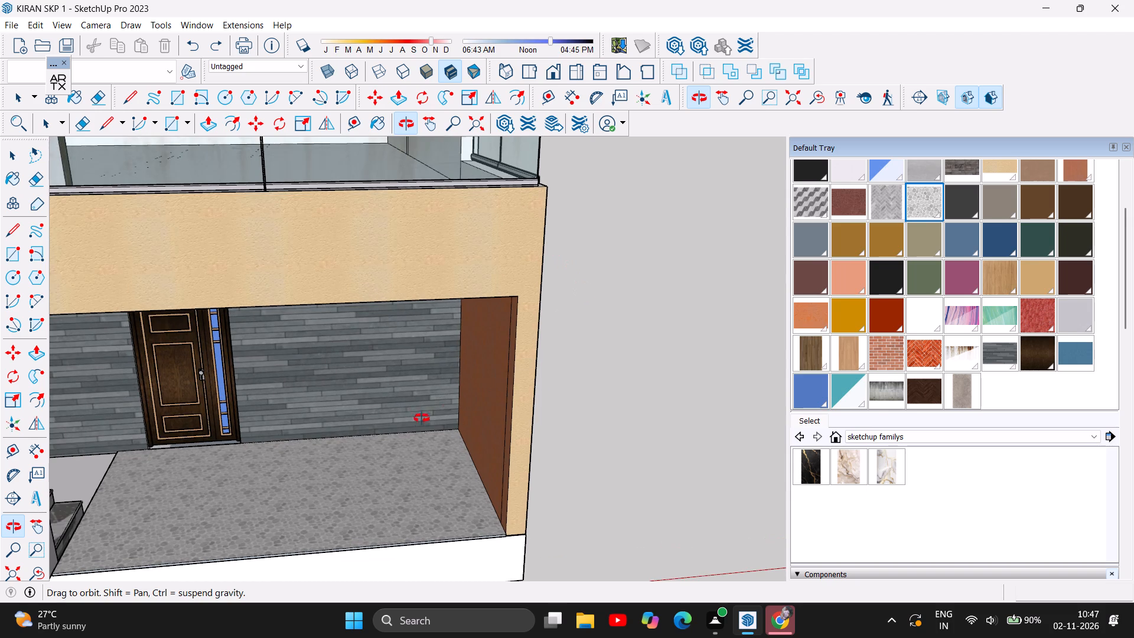
# Examine the house exterior from several angles, checking the porch, base plinth, side wall and brick-arched tower.
pyautogui.scroll(-2, 389, 350)
pyautogui.moveTo(266, 444); pyautogui.dragTo(373, 351)
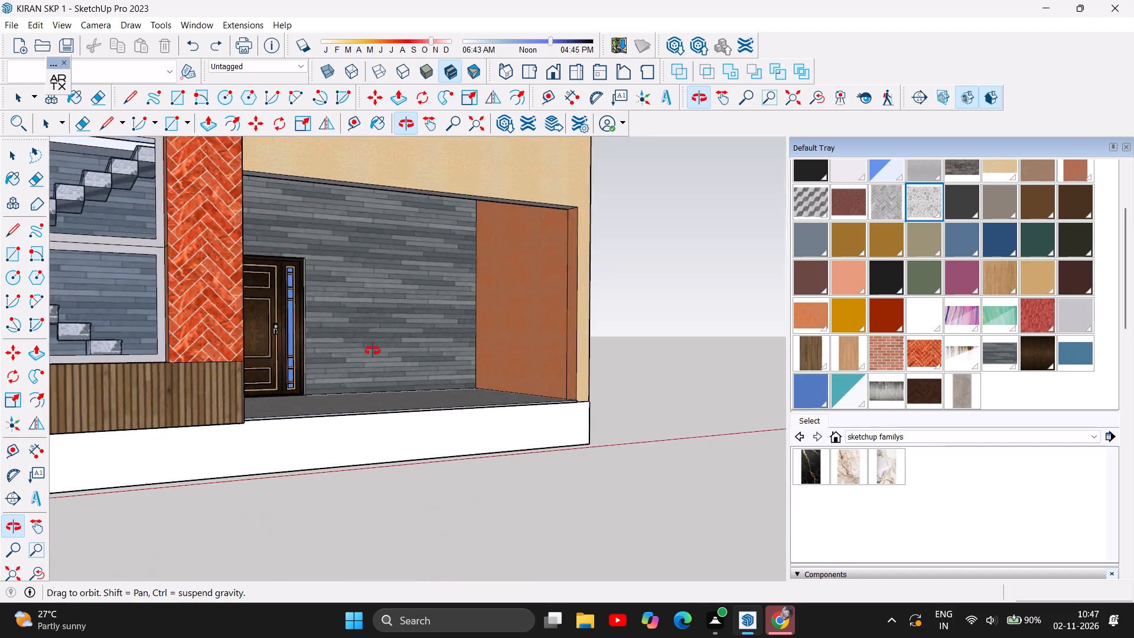
pyautogui.moveTo(373, 351); pyautogui.dragTo(538, 321)
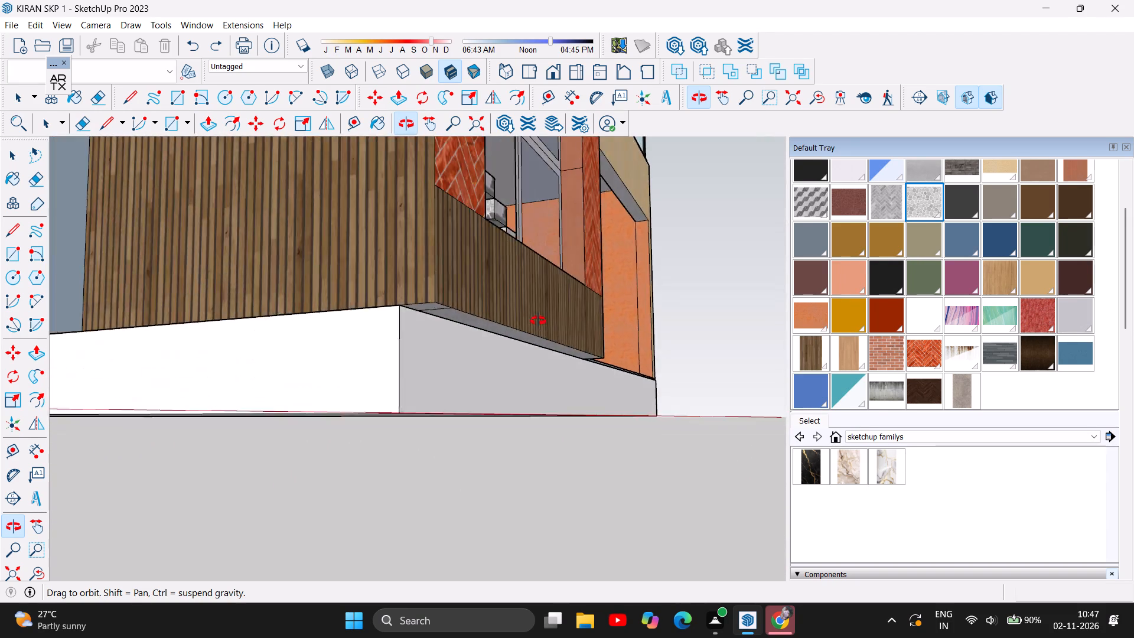
pyautogui.moveTo(538, 321); pyautogui.dragTo(223, 263)
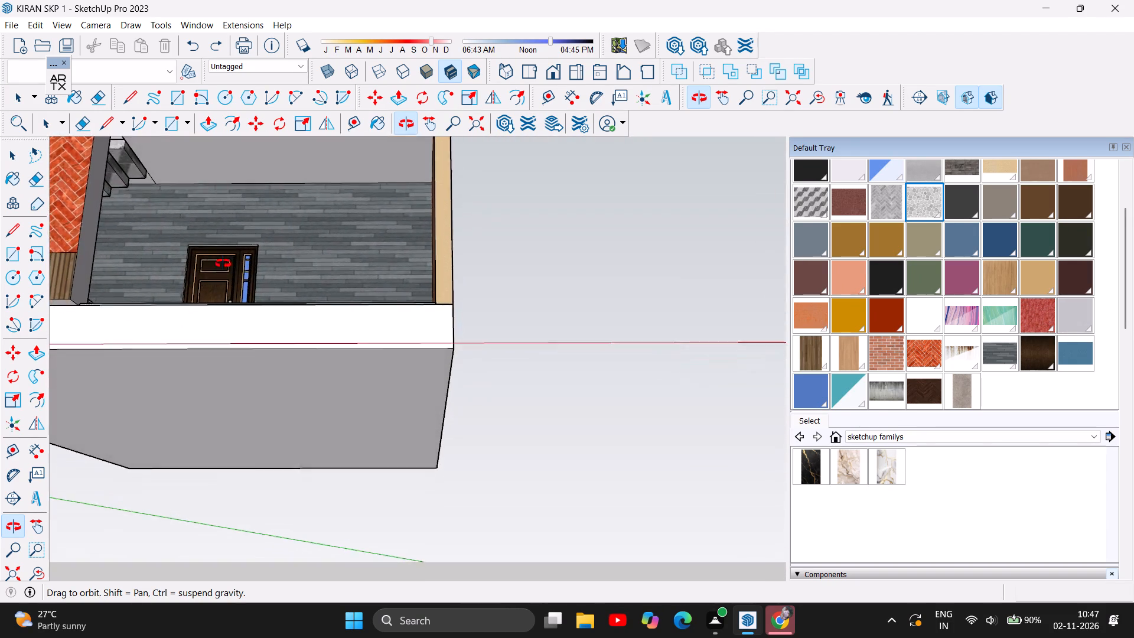
pyautogui.moveTo(223, 263); pyautogui.dragTo(252, 388)
pyautogui.scroll(-2, 386, 253)
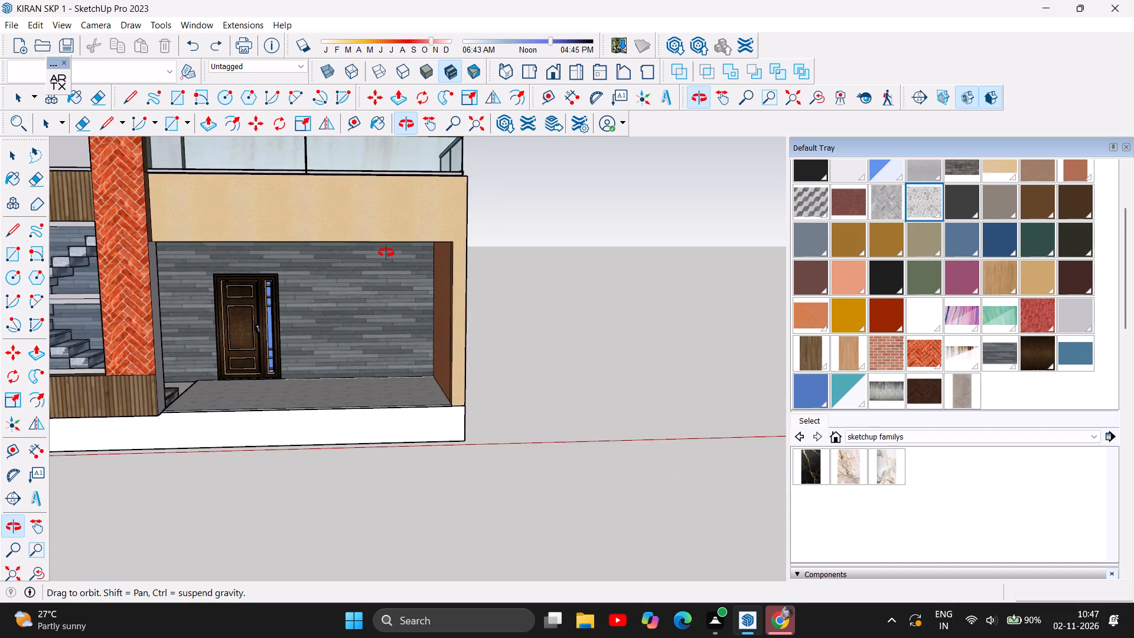
pyautogui.scroll(-2, 386, 253)
pyautogui.moveTo(275, 311); pyautogui.dragTo(442, 332)
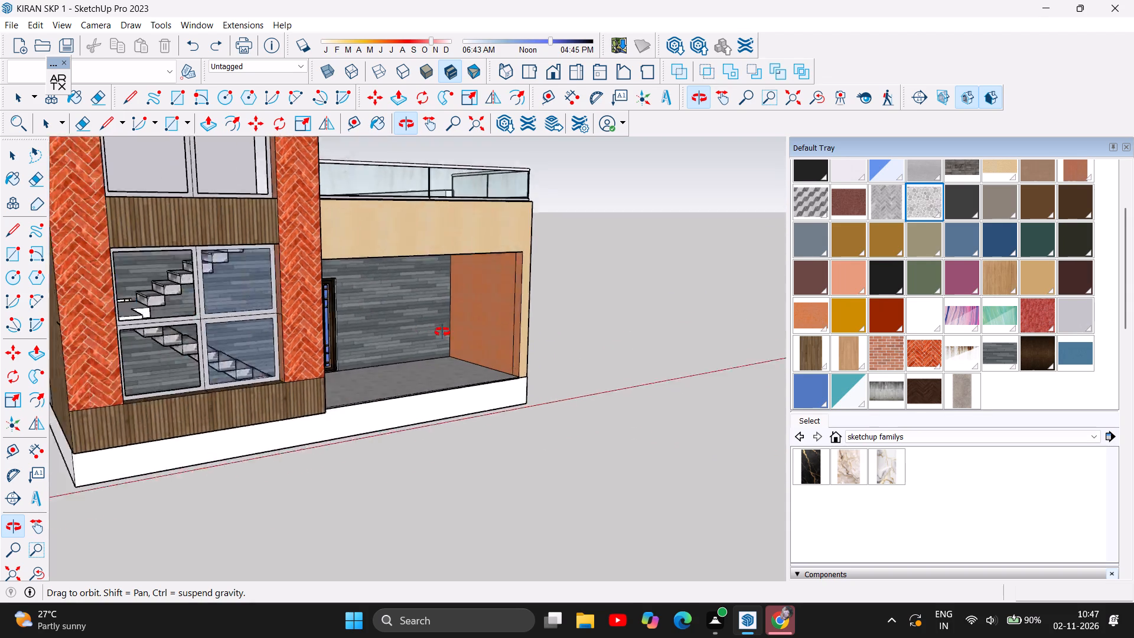
pyautogui.moveTo(442, 332); pyautogui.dragTo(19, 337)
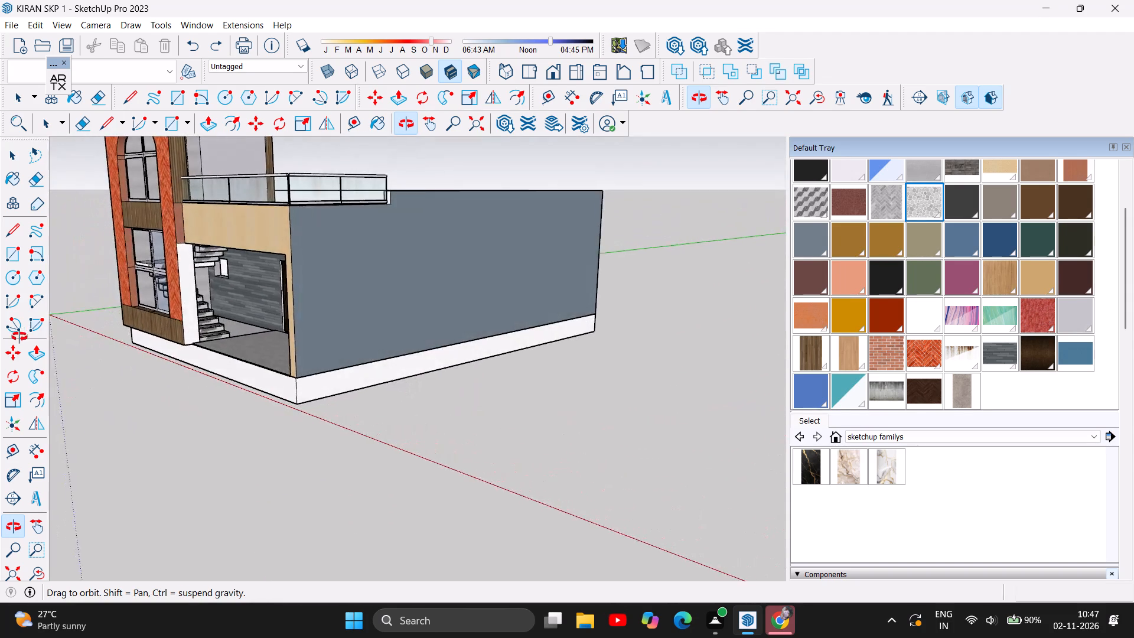
pyautogui.moveTo(19, 337); pyautogui.dragTo(221, 354)
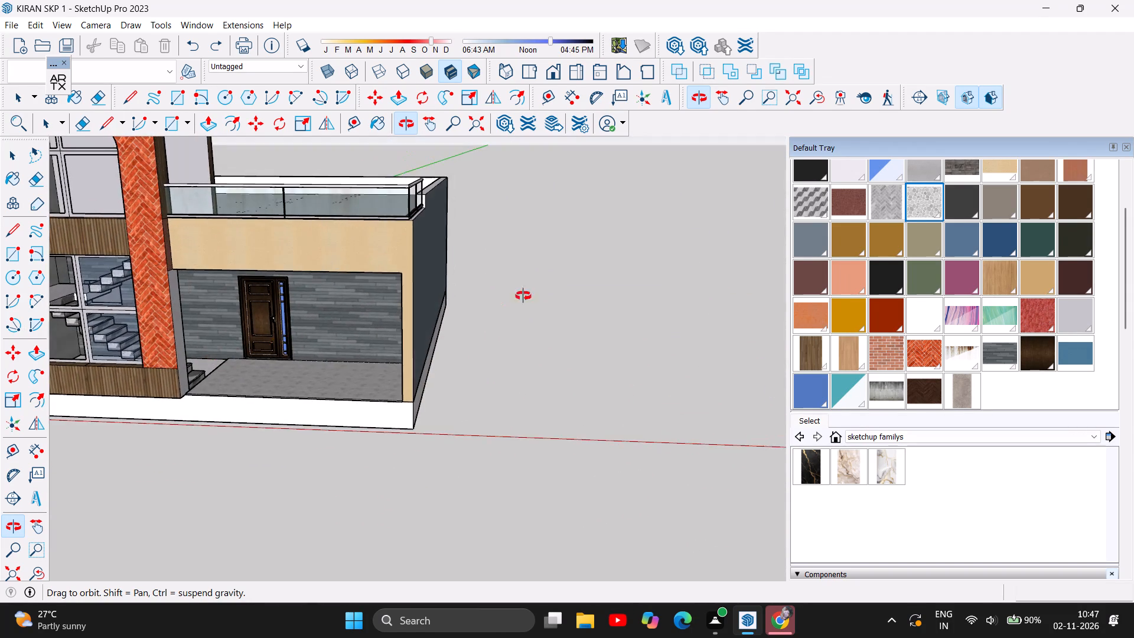
pyautogui.scroll(-5, 601, 284)
pyautogui.moveTo(328, 297); pyautogui.dragTo(483, 270)
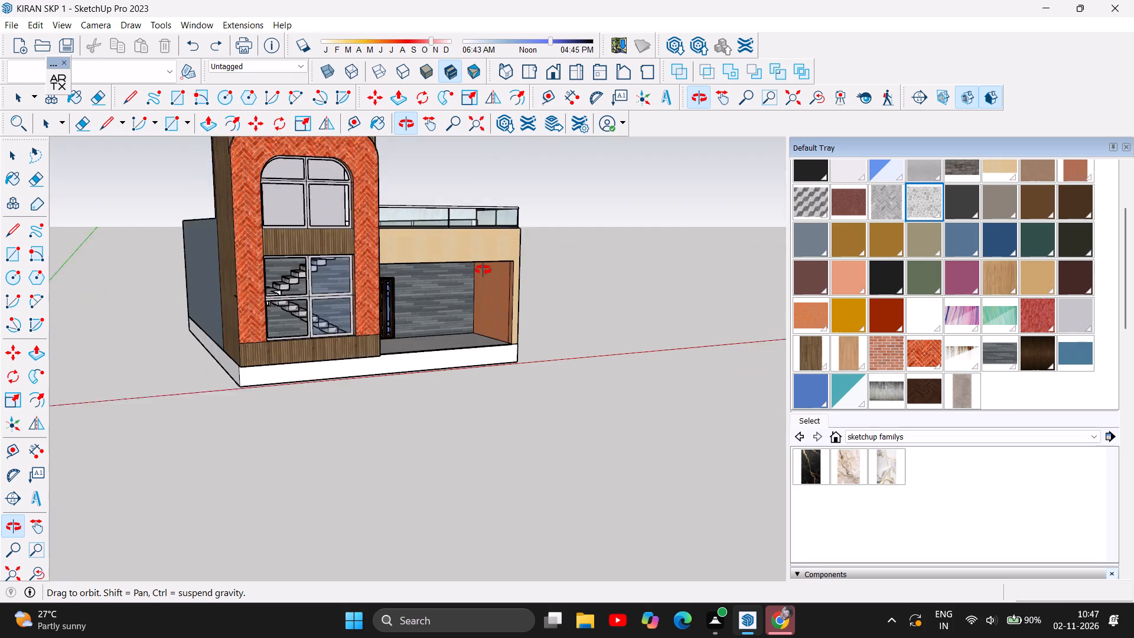
pyautogui.moveTo(483, 270); pyautogui.dragTo(494, 344)
# Paint the tower's front face above and around the brick arch with the plain light grey material, replacing the wood slats.
pyautogui.scroll(2, 354, 183)
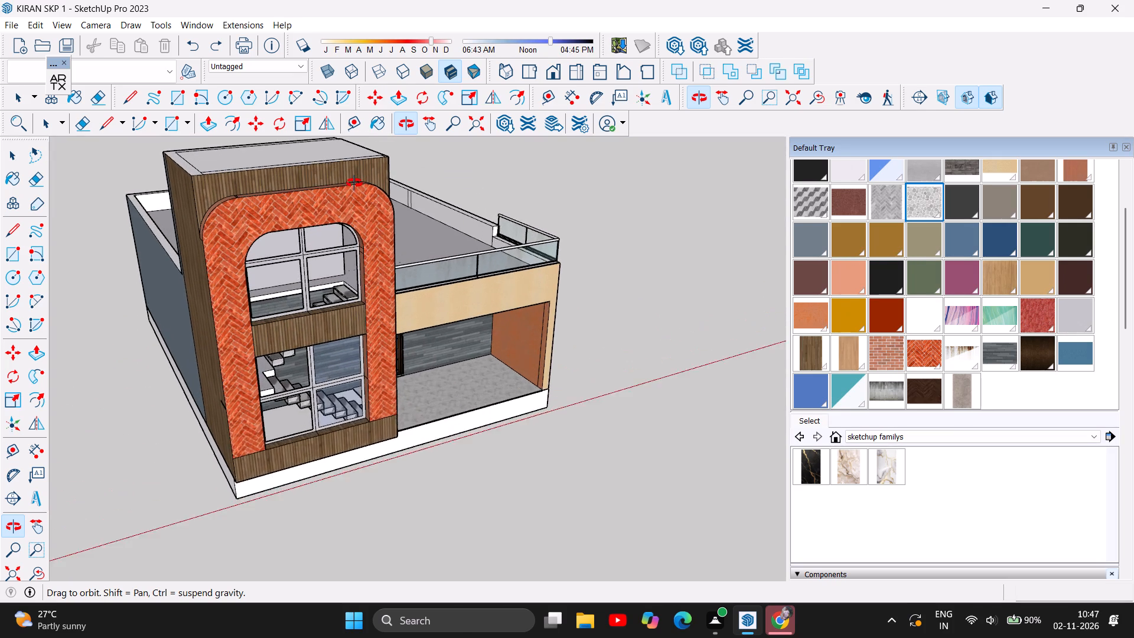
pyautogui.scroll(2, 354, 183)
pyautogui.scroll(3, 1001, 269)
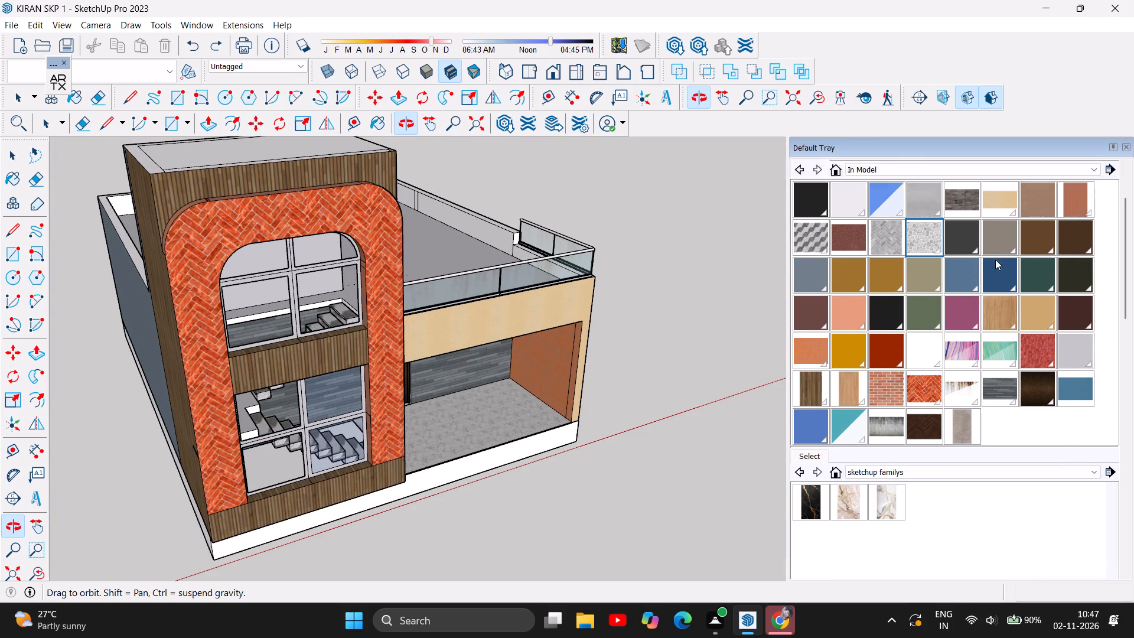
pyautogui.scroll(1, 995, 259)
pyautogui.click(927, 291)
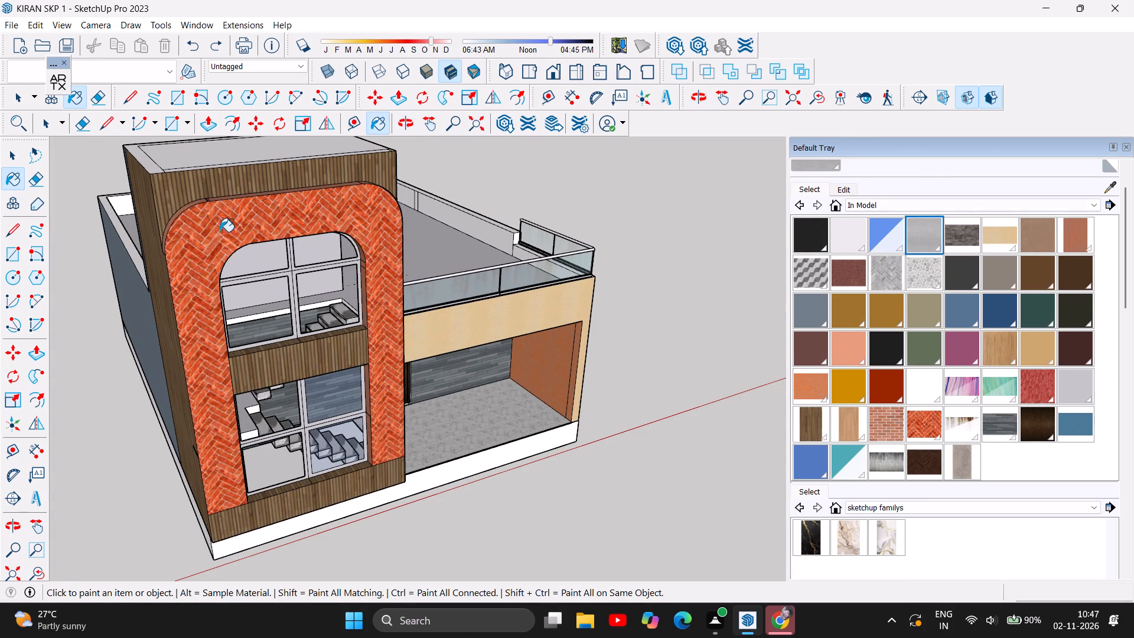
pyautogui.click(165, 190)
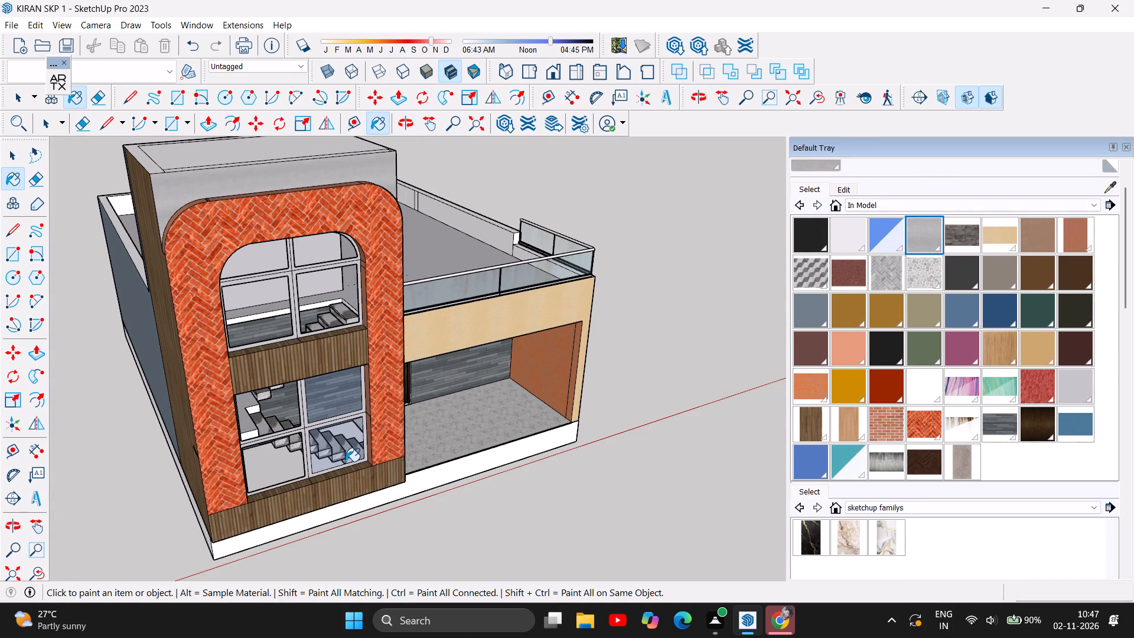
# Paint the tower's front base strip below the brick arch with the plain light grey material.
pyautogui.click(332, 494)
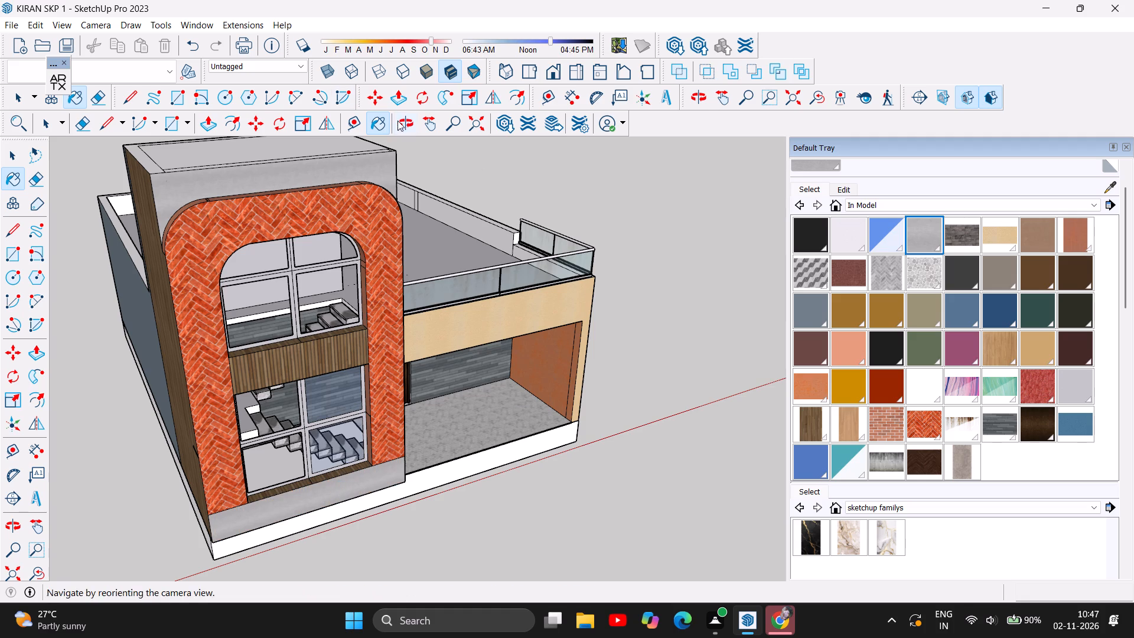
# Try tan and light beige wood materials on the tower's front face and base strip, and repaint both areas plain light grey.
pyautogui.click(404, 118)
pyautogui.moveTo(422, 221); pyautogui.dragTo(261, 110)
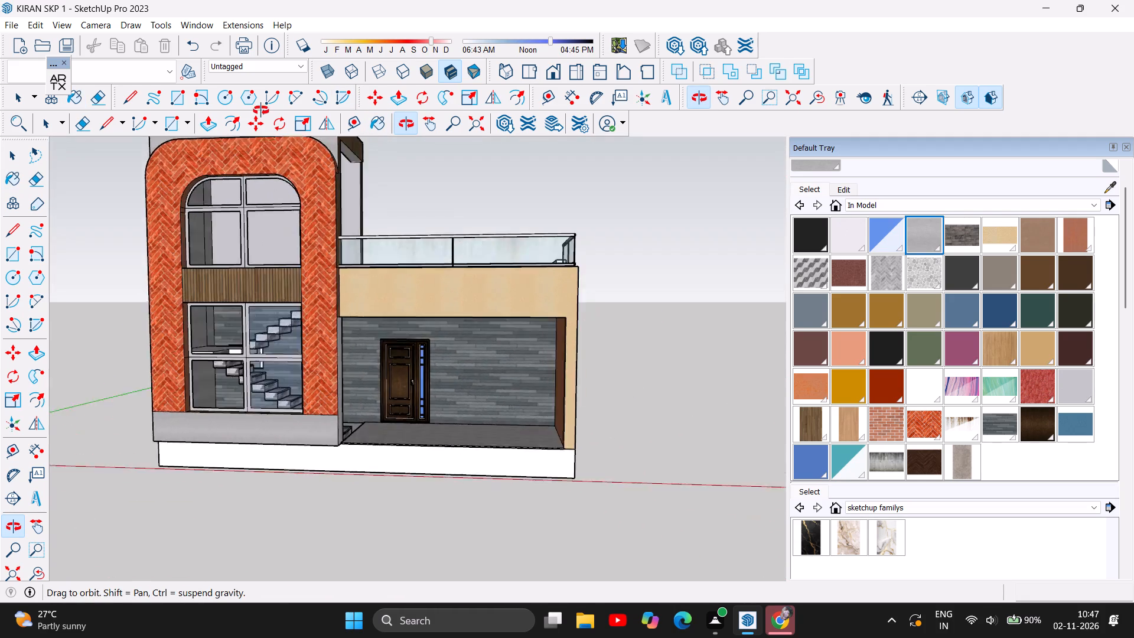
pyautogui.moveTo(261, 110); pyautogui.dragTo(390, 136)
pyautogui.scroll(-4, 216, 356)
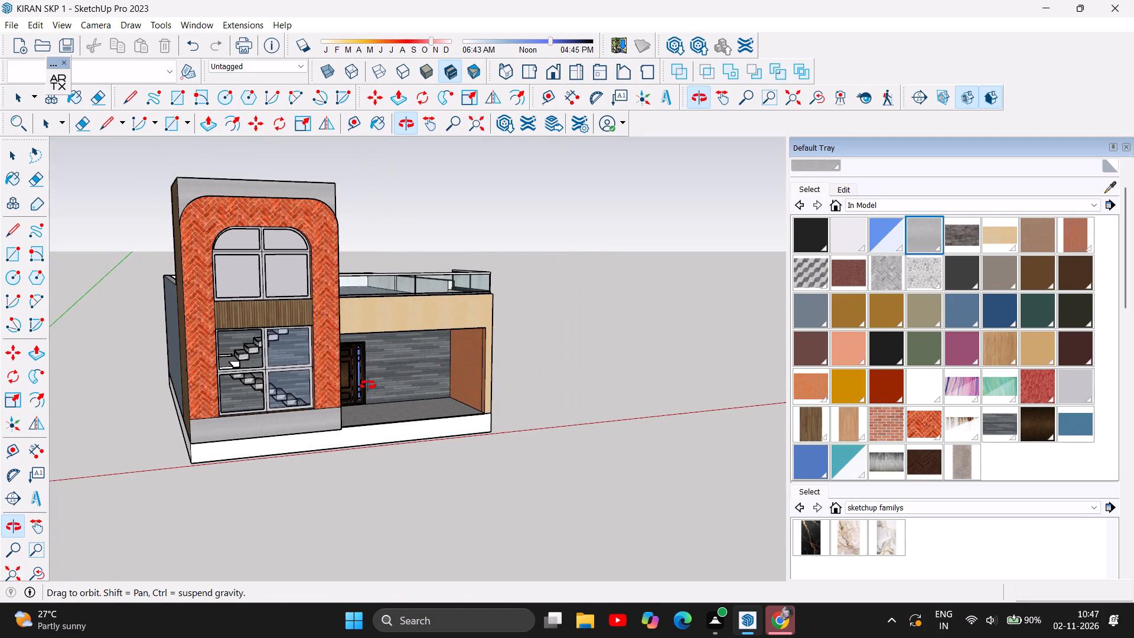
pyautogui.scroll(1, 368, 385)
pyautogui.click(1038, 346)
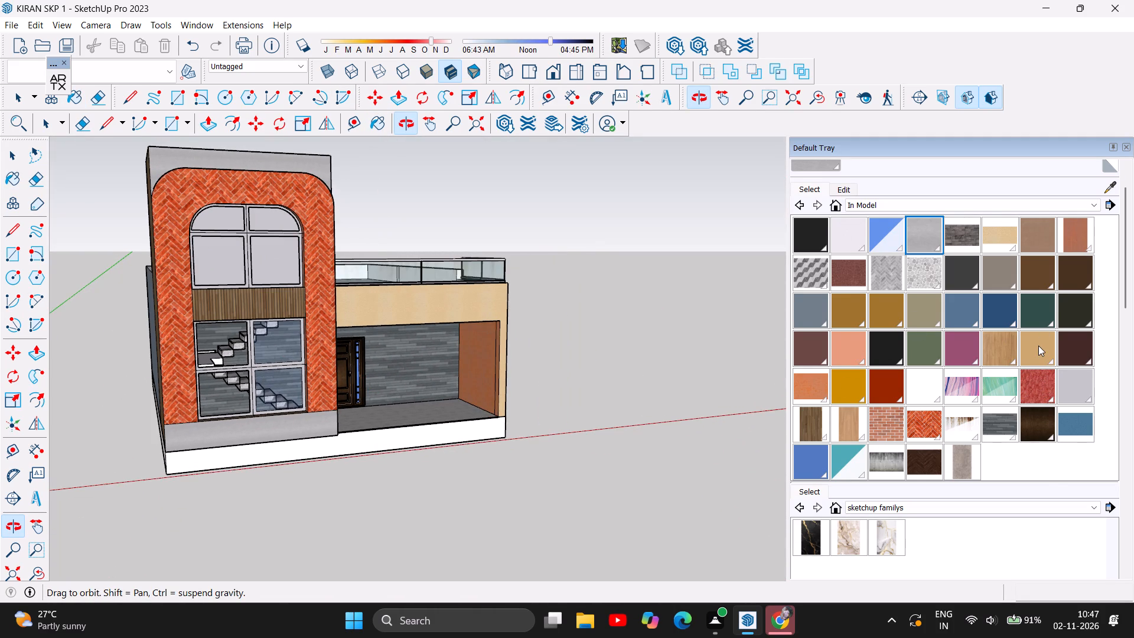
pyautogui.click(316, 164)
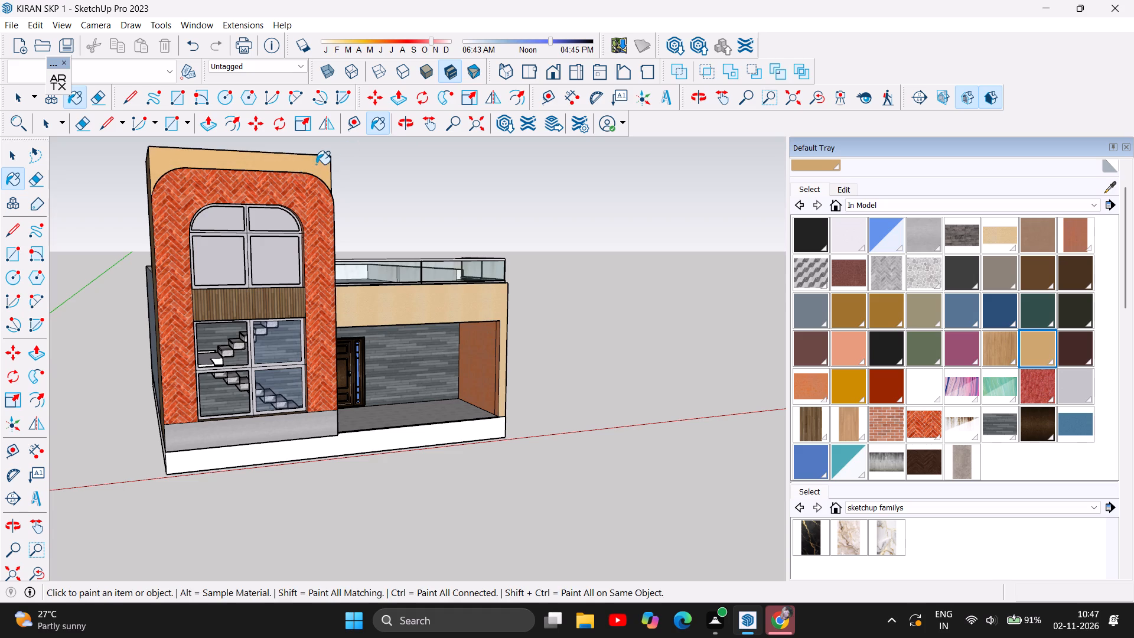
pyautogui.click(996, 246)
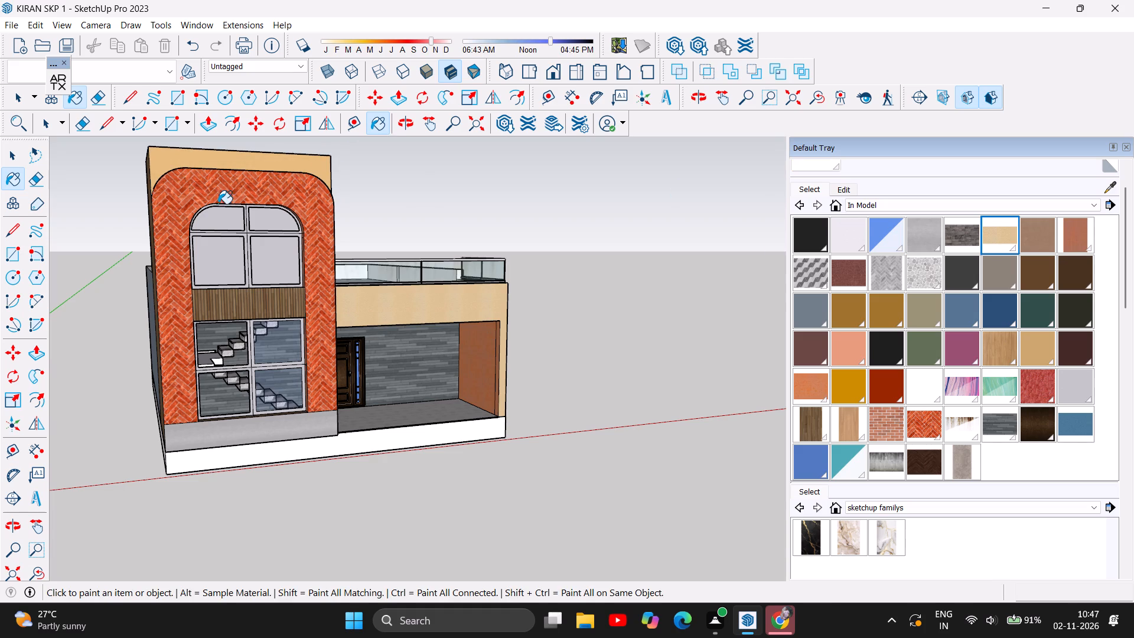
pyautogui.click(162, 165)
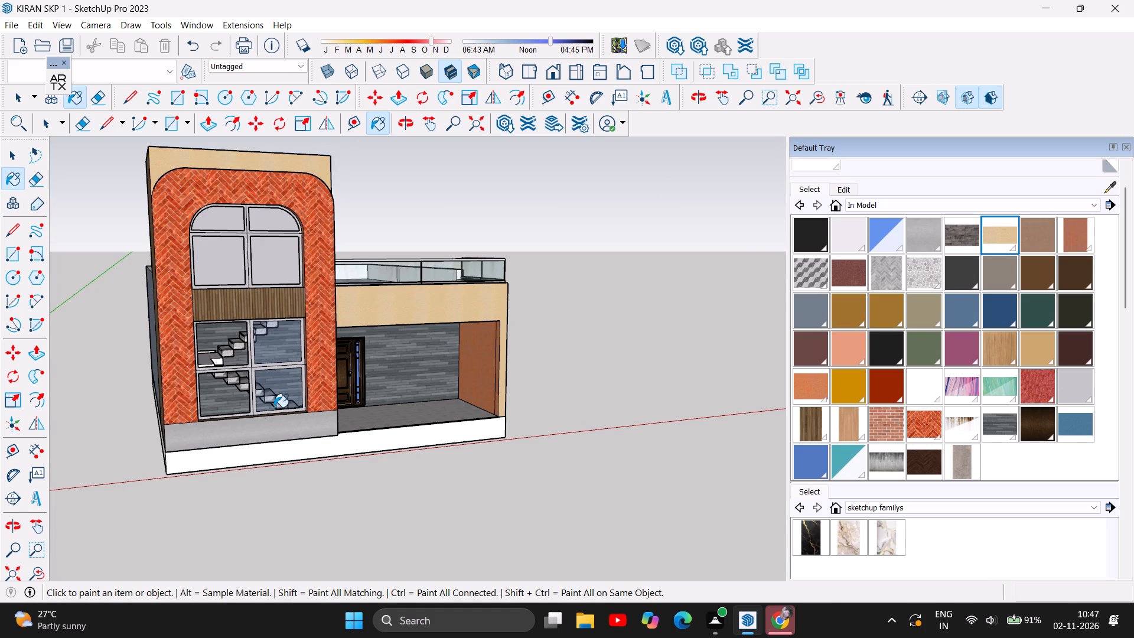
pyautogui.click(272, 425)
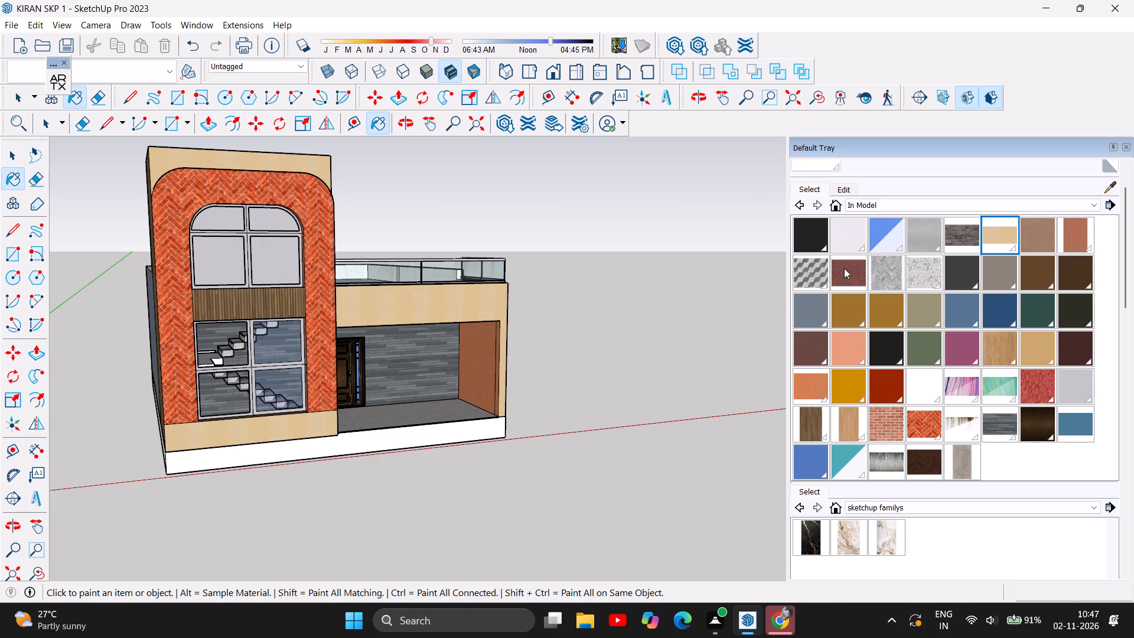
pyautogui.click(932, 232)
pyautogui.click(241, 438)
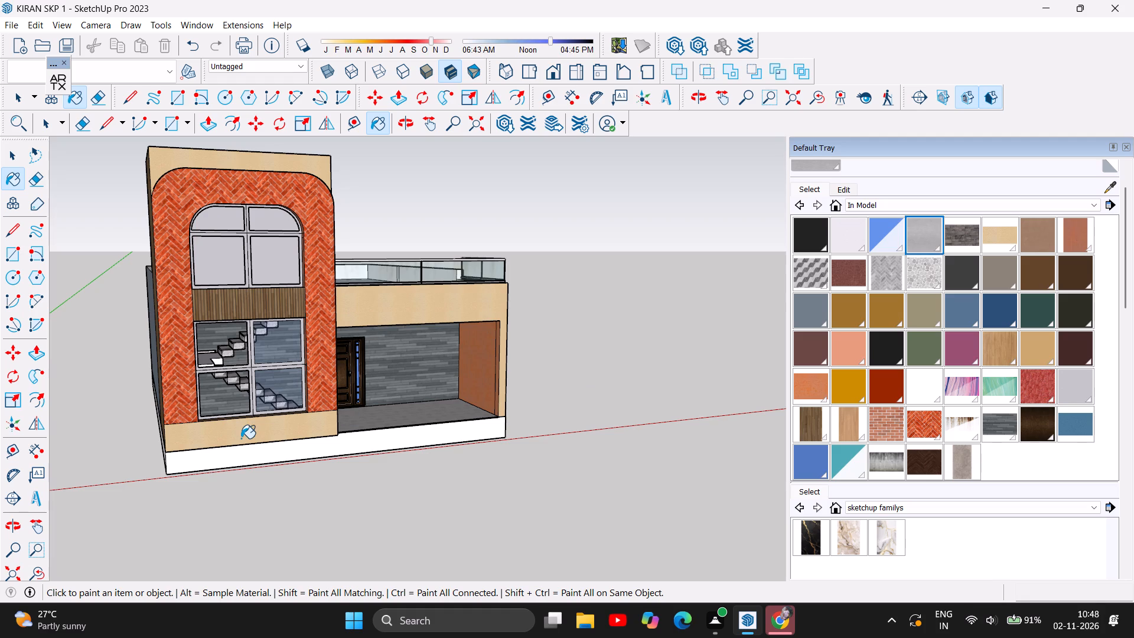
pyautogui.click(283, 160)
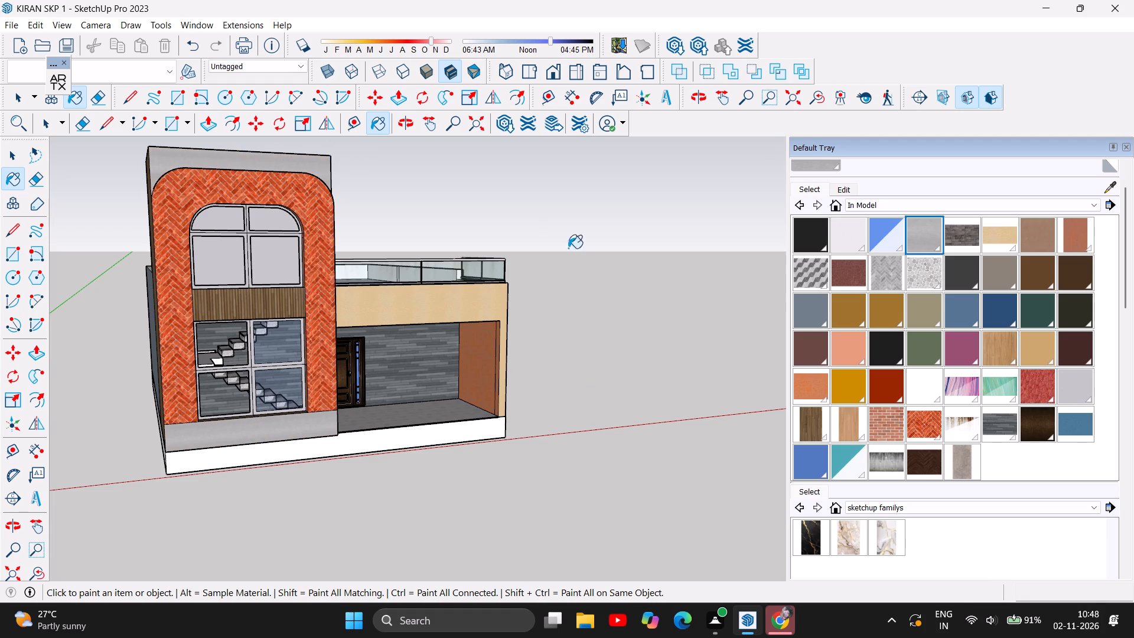
# Paint the tower's wood-slat side wall with the plain light grey material.
pyautogui.click(407, 116)
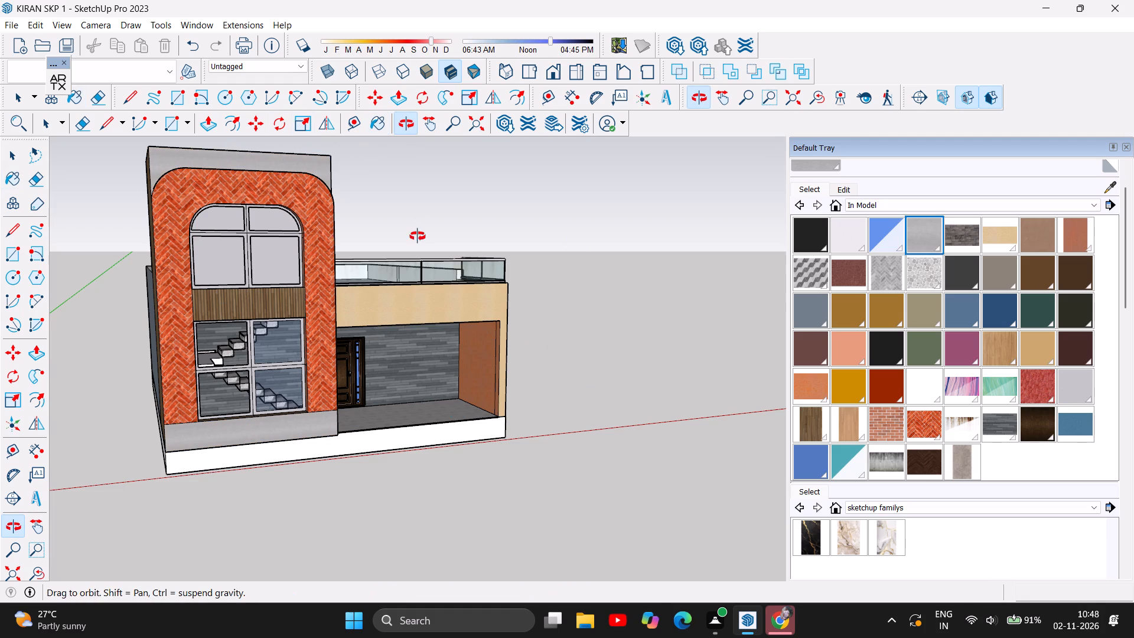
pyautogui.moveTo(418, 236); pyautogui.dragTo(512, 253)
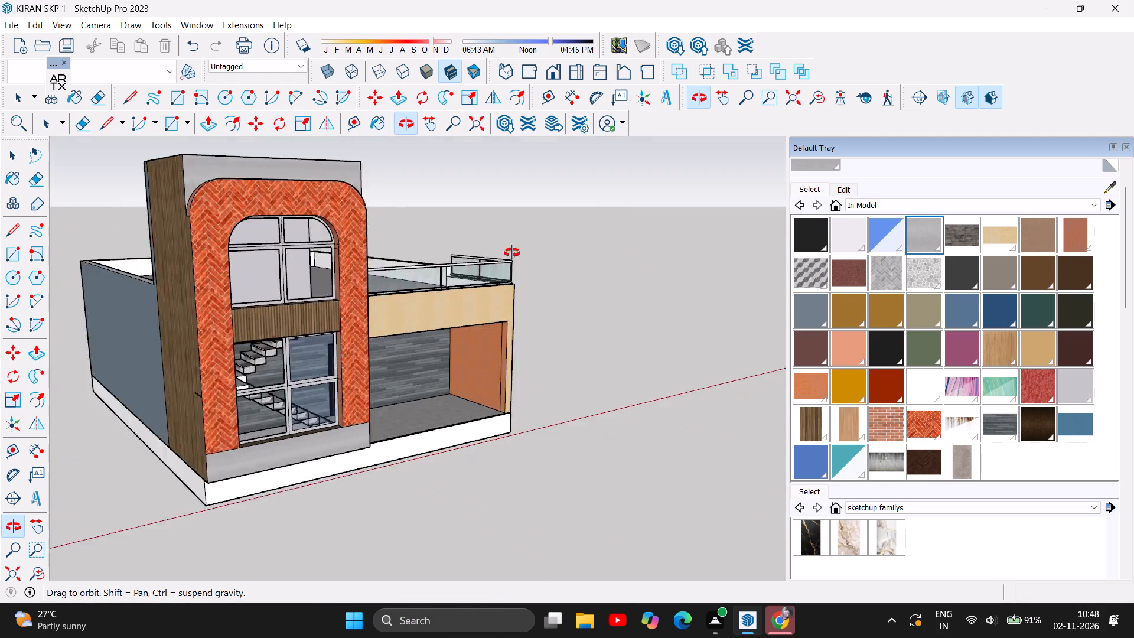
pyautogui.moveTo(512, 253); pyautogui.dragTo(644, 266)
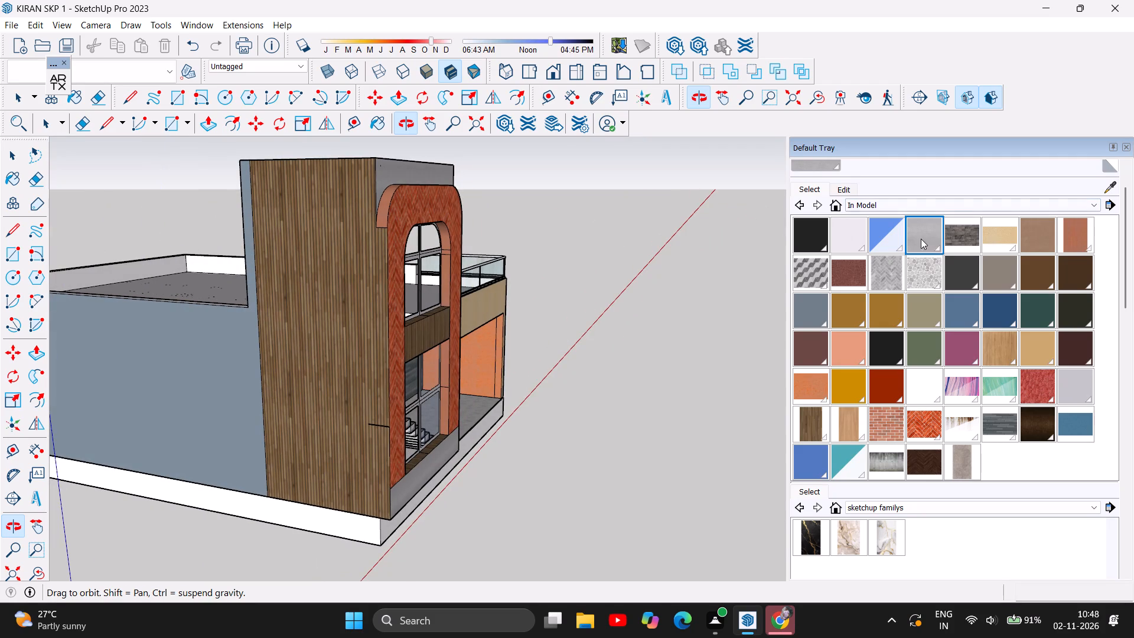
pyautogui.click(921, 238)
pyautogui.click(357, 262)
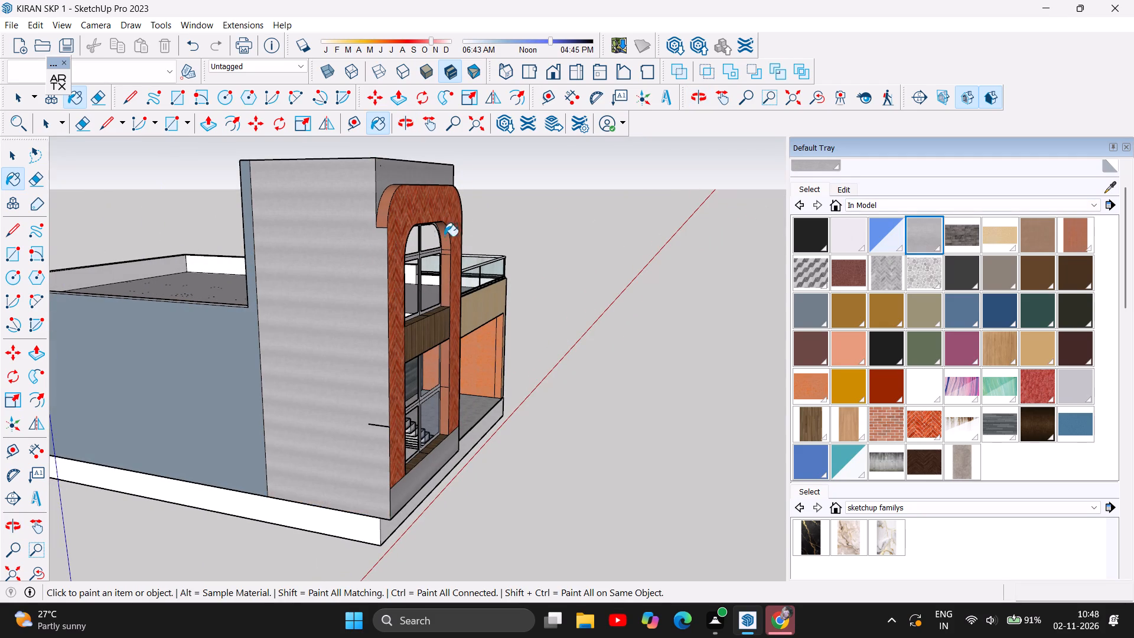
# Draw a vertical line about 12' 5" long down the tower's side wall from the lower end of the arch's curved outer edge.
pyautogui.scroll(3, 387, 277)
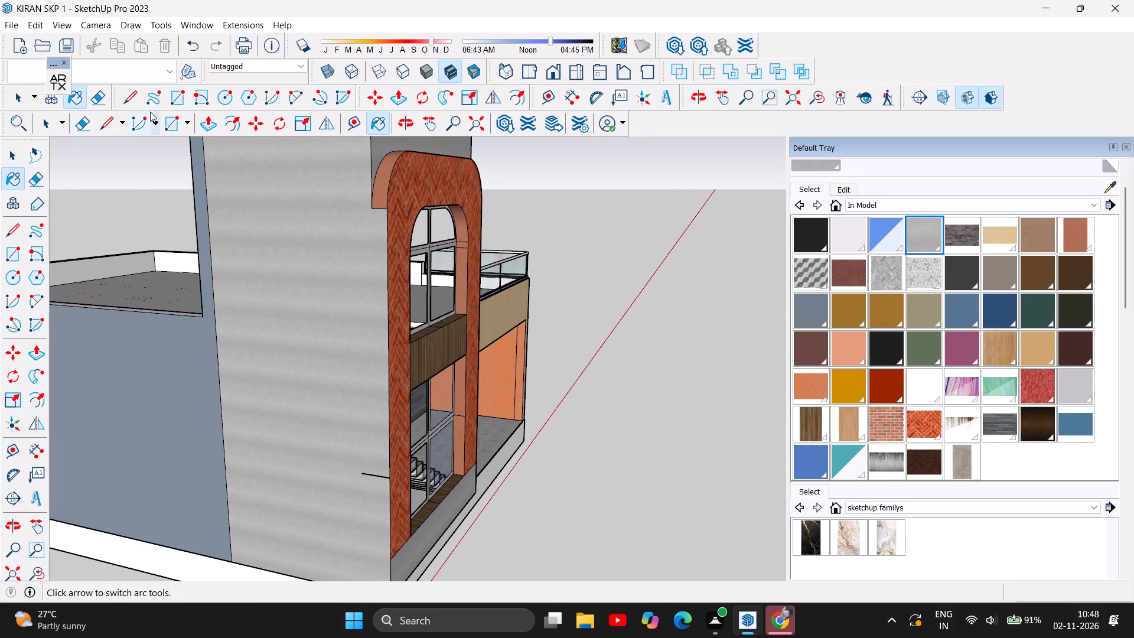
pyautogui.click(129, 94)
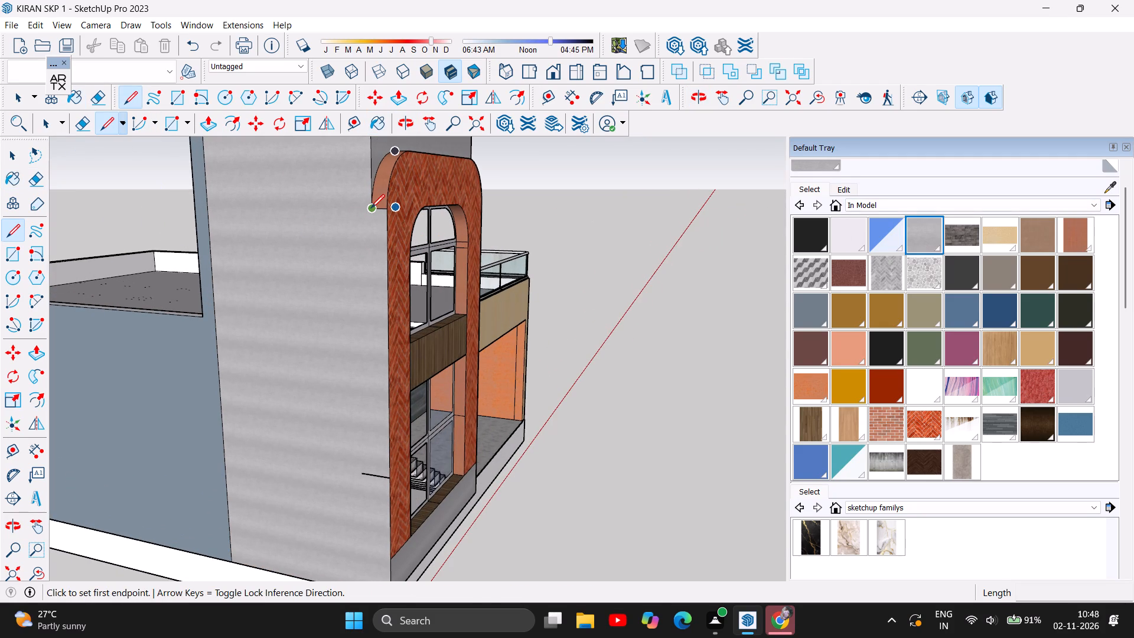
pyautogui.click(371, 208)
pyautogui.click(372, 479)
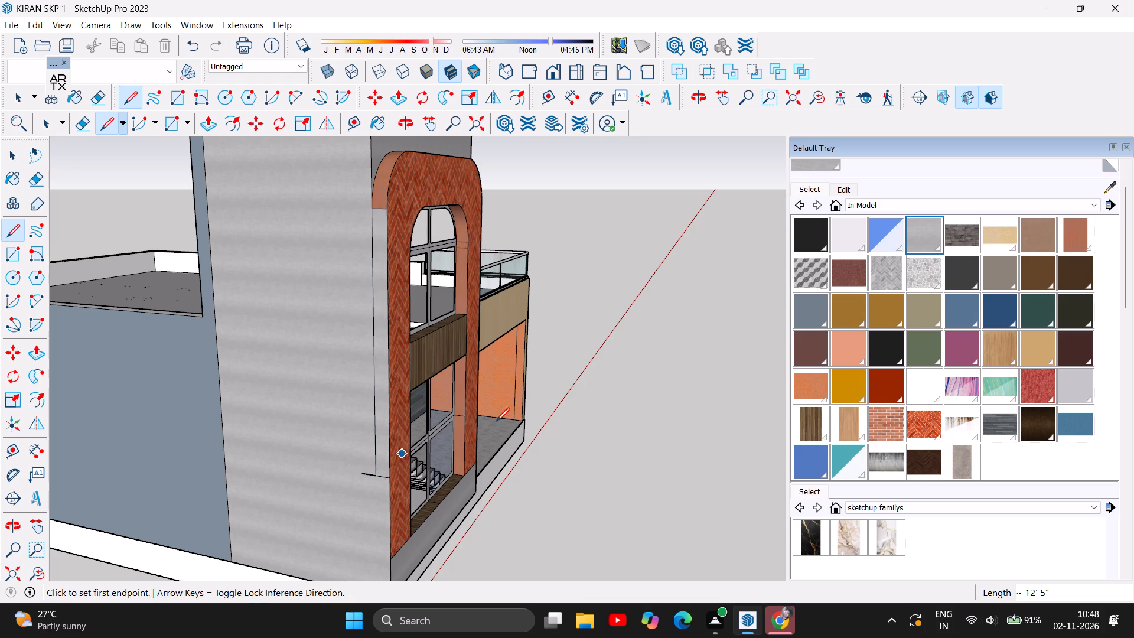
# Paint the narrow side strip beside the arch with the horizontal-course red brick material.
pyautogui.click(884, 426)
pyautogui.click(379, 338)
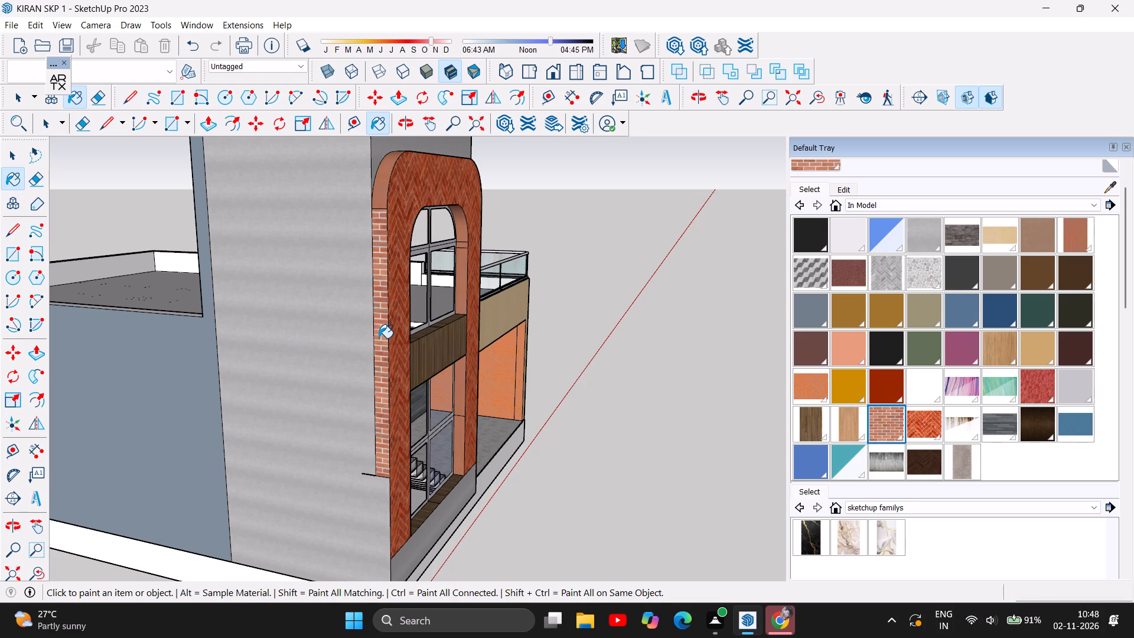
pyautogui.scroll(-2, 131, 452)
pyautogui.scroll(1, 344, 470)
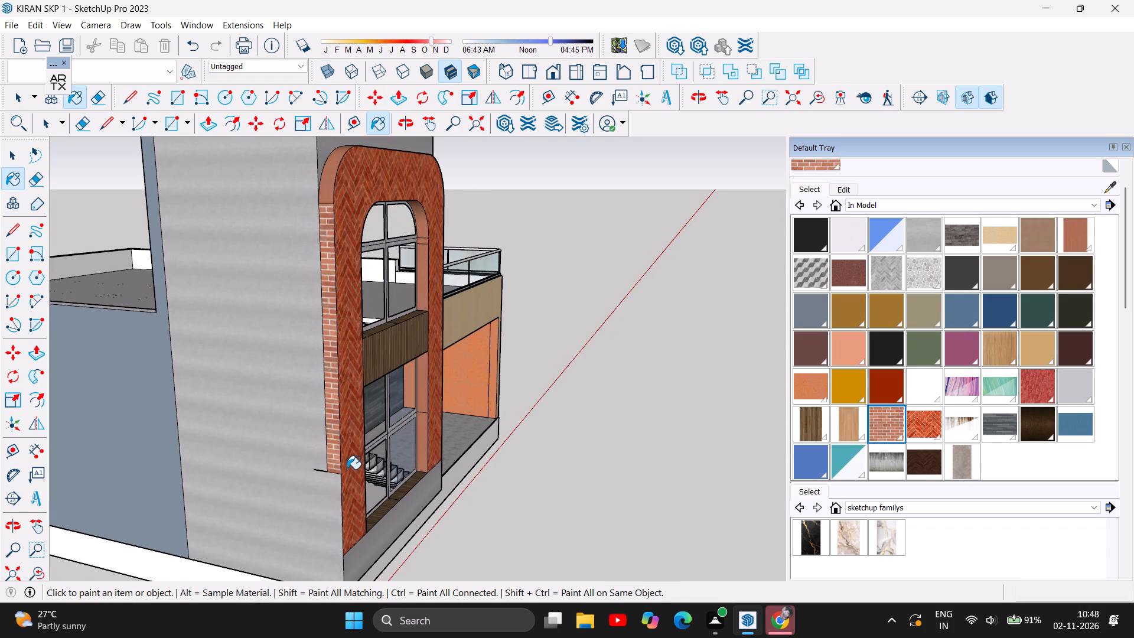
# Paint the narrow side strip beside the arch with the orange-red herringbone brick material.
pyautogui.scroll(3, 347, 469)
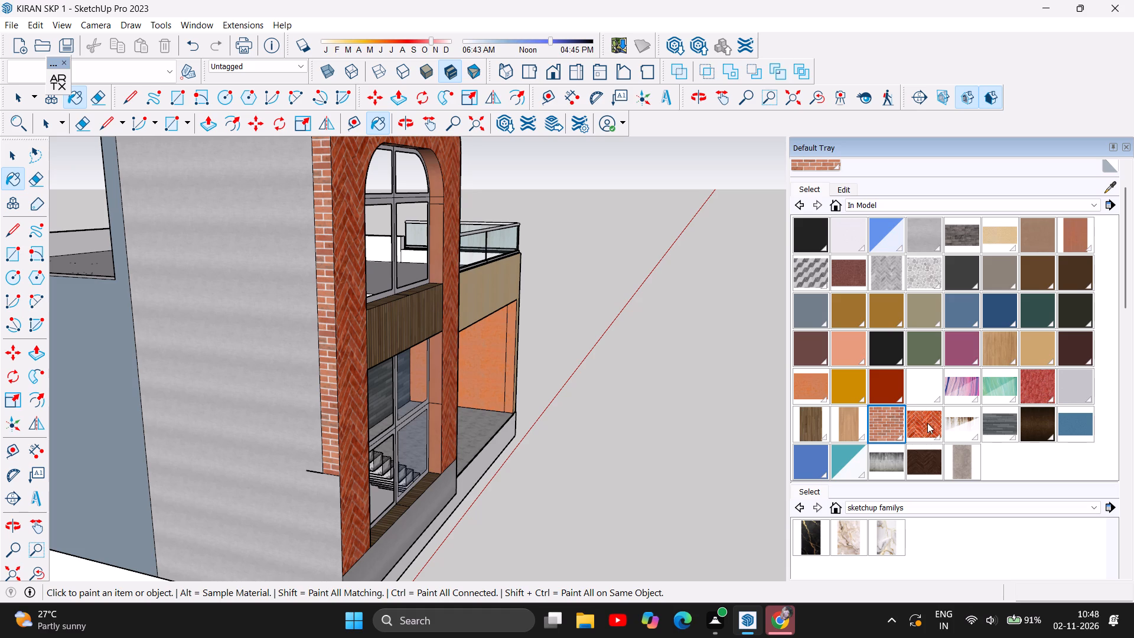
pyautogui.click(927, 423)
pyautogui.click(331, 344)
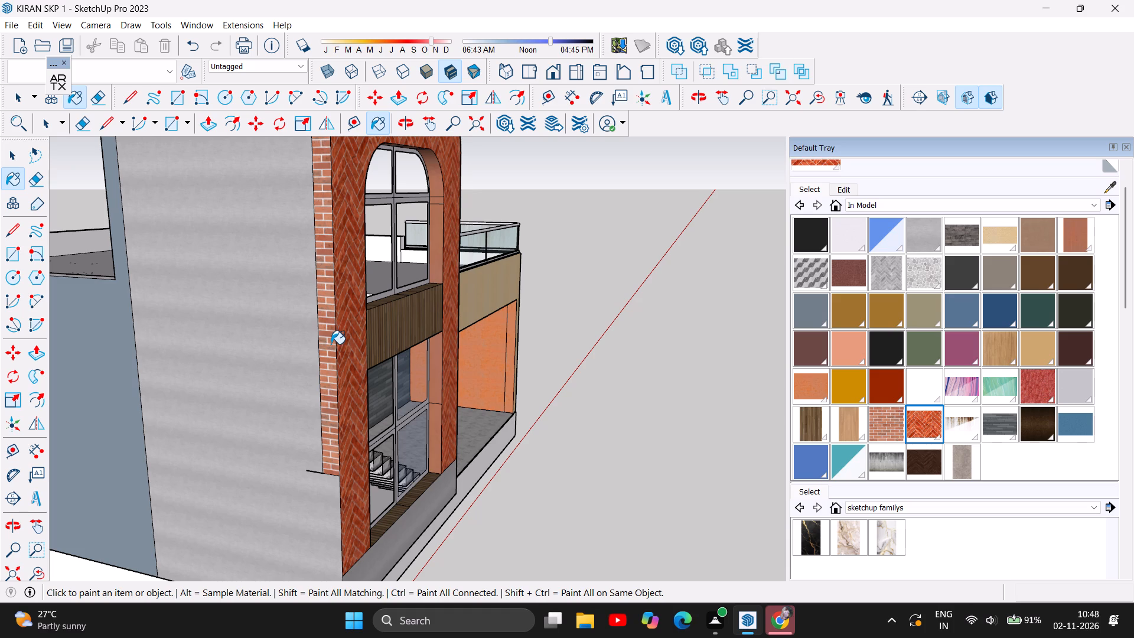
# Extend the side strip's edge down about 6' 5" and close it at the arch's foot with an 8 3/4" line.
pyautogui.scroll(-4, 198, 375)
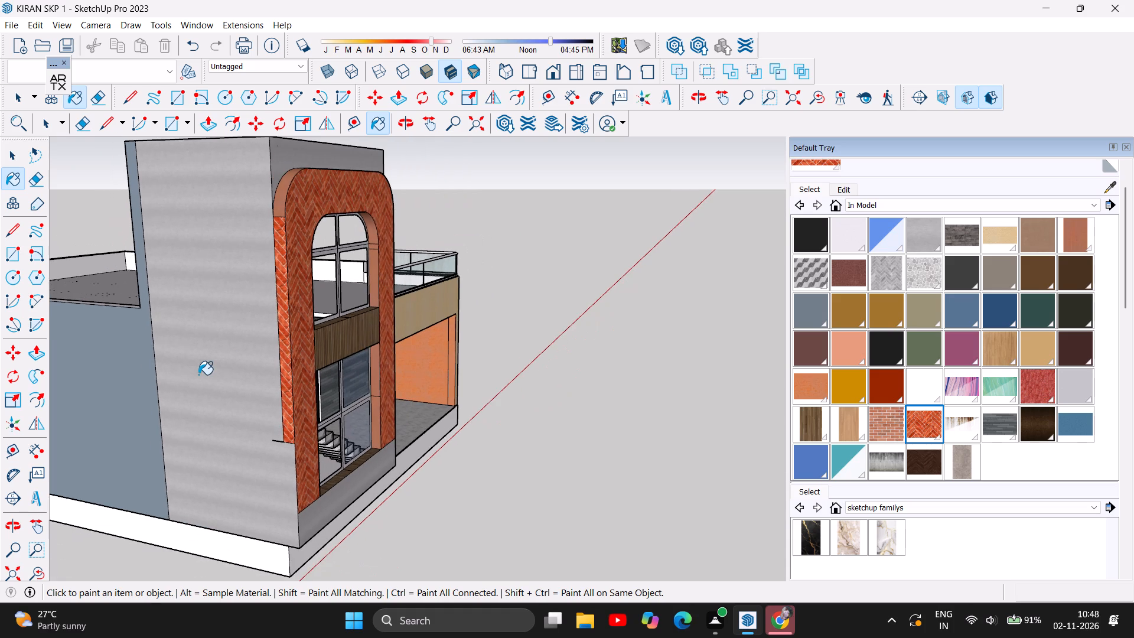
pyautogui.scroll(-4, 198, 375)
pyautogui.scroll(2, 279, 458)
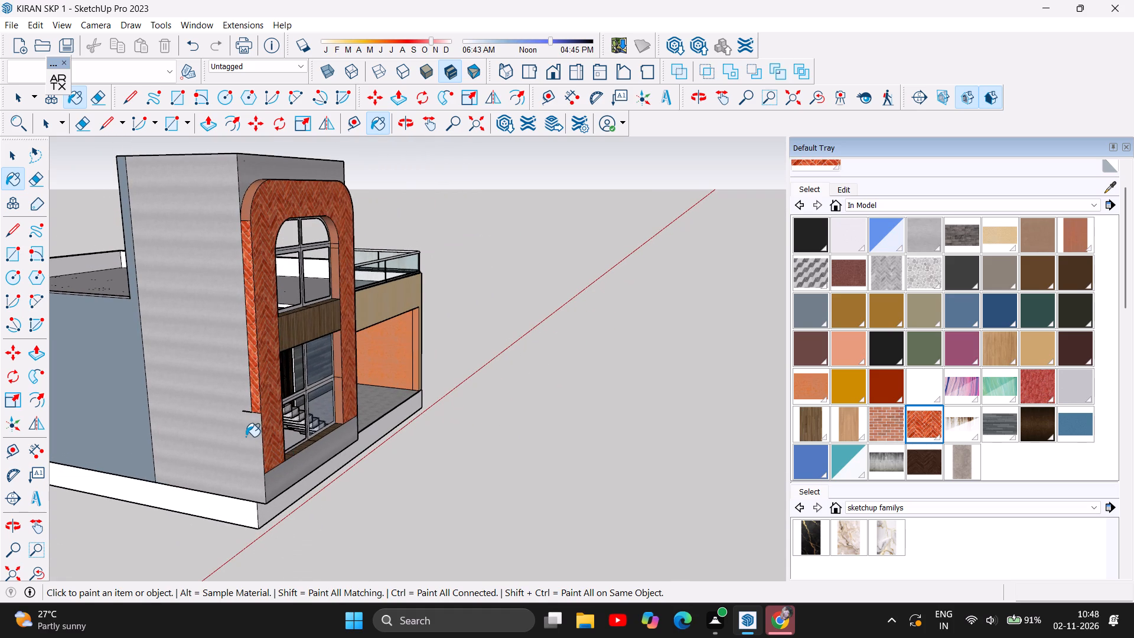
pyautogui.scroll(1, 245, 437)
pyautogui.click(129, 102)
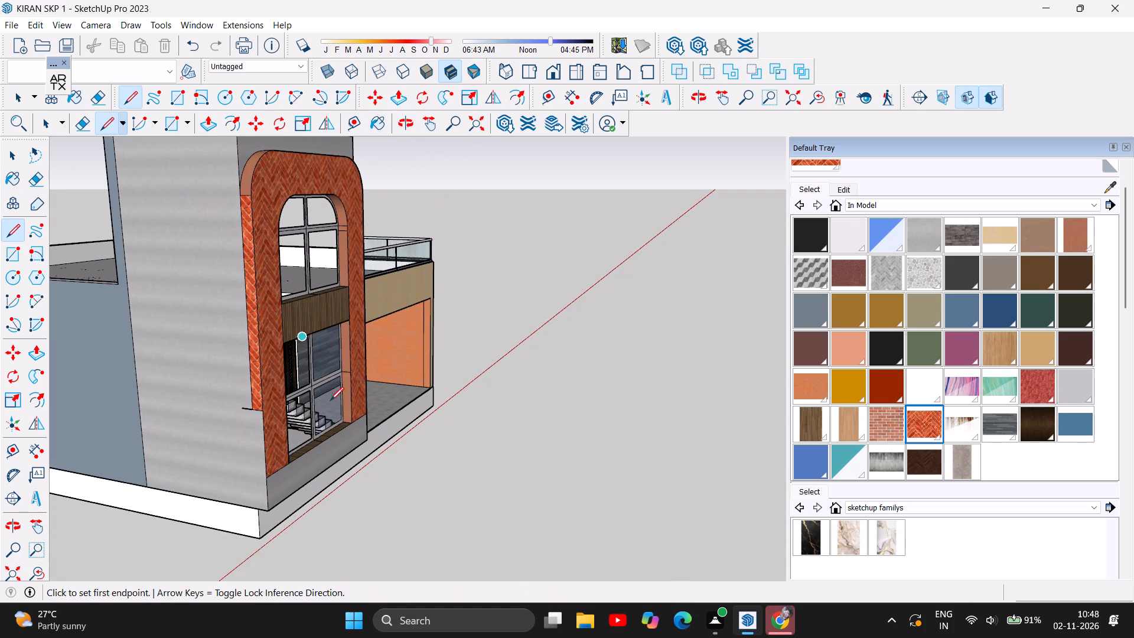
pyautogui.click(247, 409)
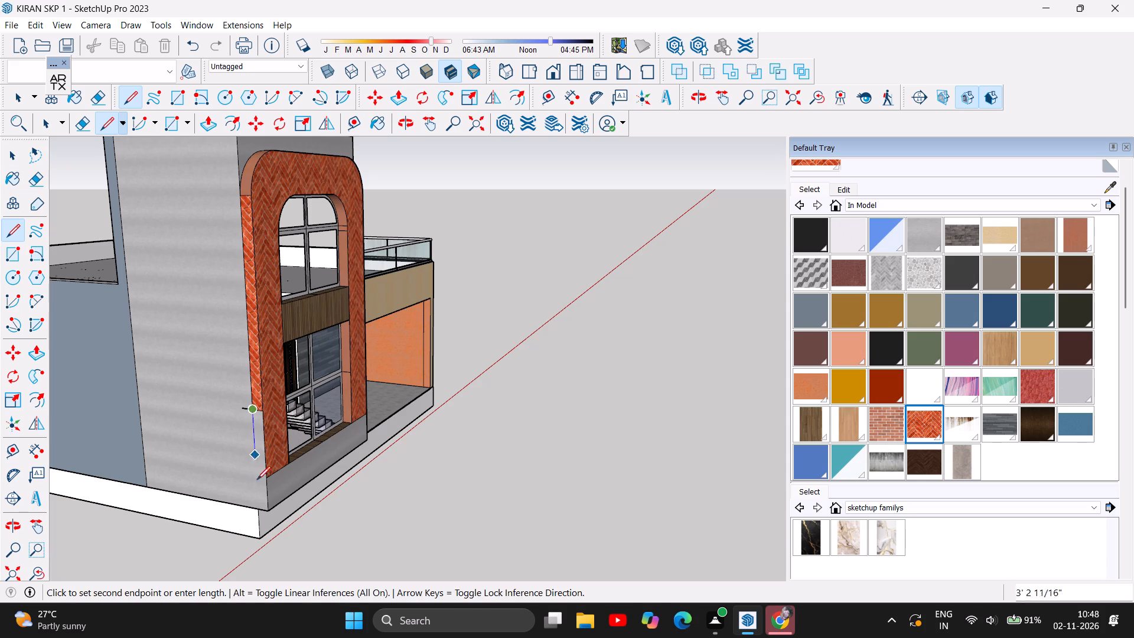
pyautogui.click(256, 512)
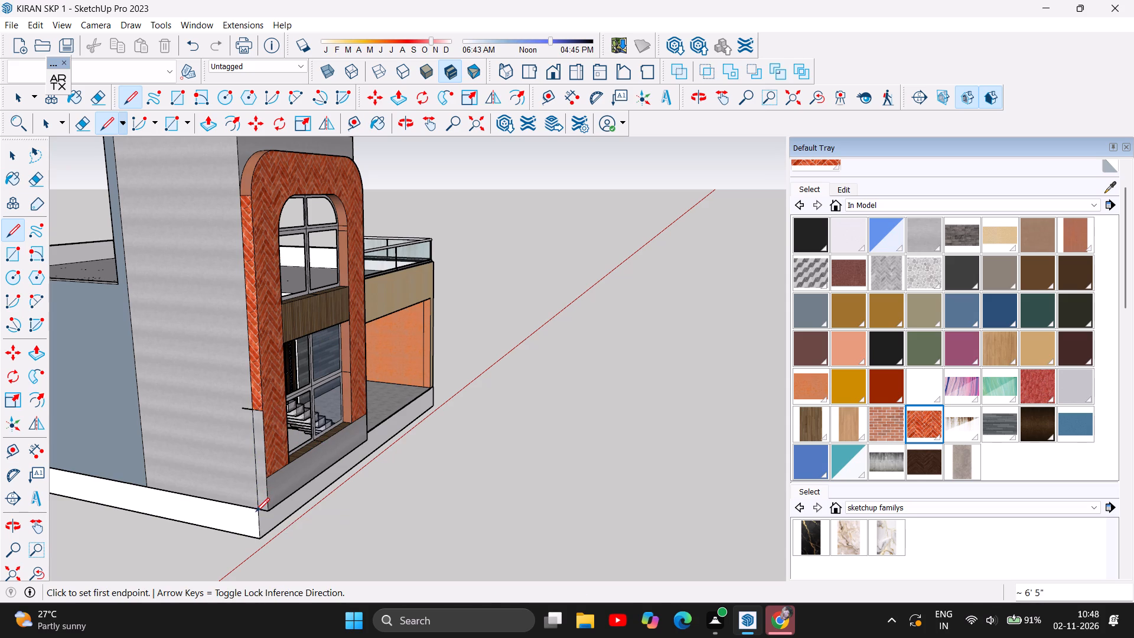
pyautogui.click(268, 475)
pyautogui.click(256, 477)
# Paint the lower part of the side strip with the orange-red herringbone brick material.
pyautogui.click(933, 418)
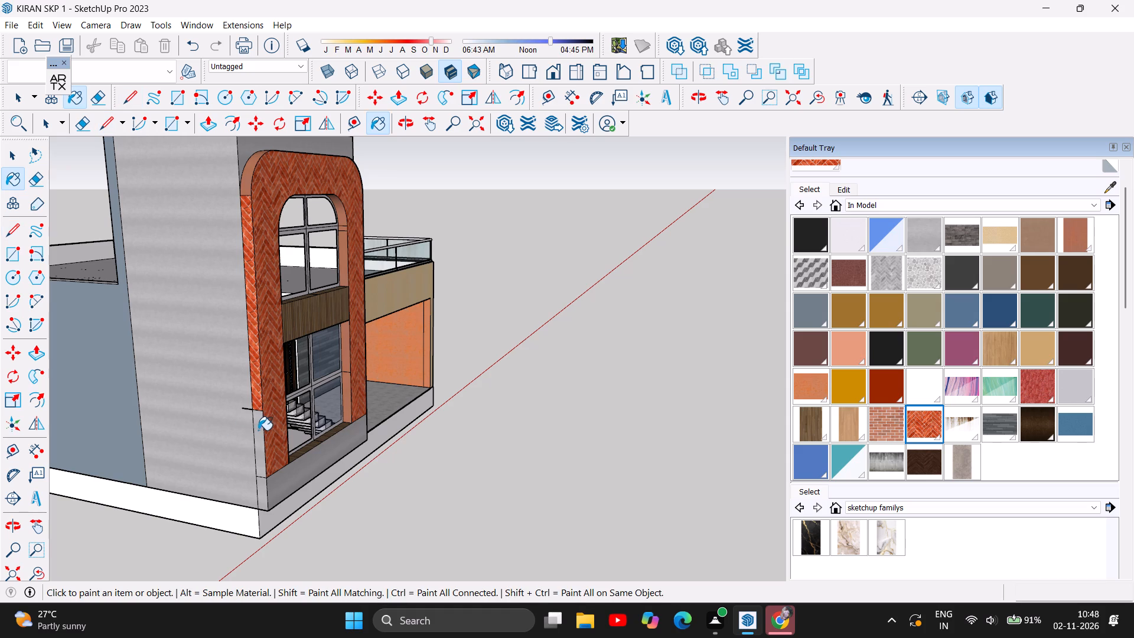
pyautogui.click(259, 430)
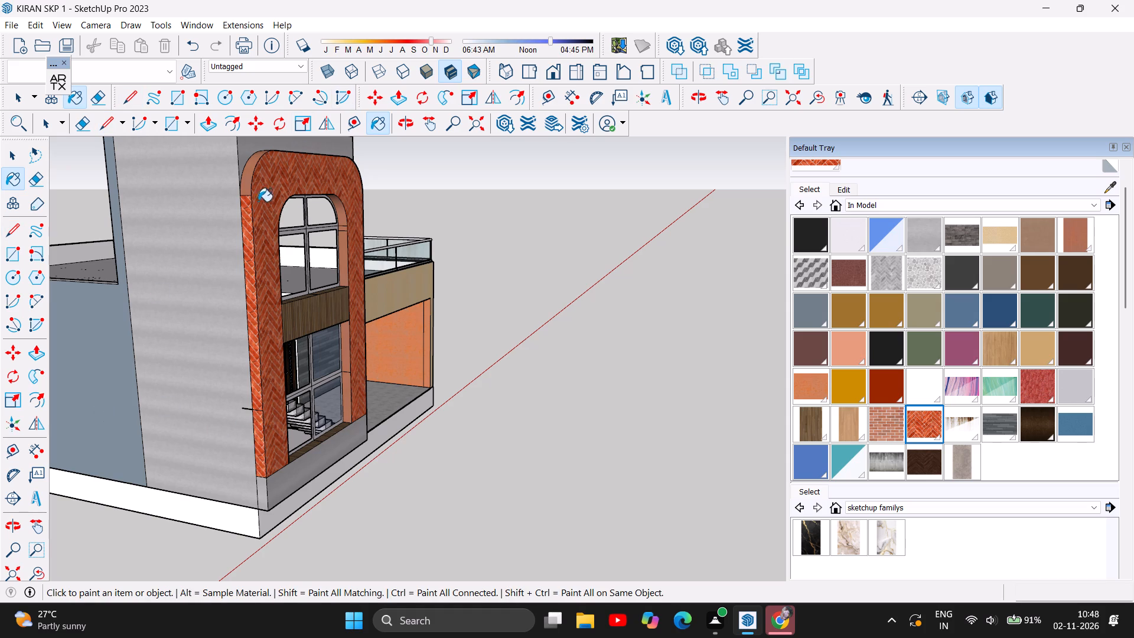
# Paint the arch's outer curved corner above the side strip and its flat top edge with the herringbone brick material.
pyautogui.scroll(-1, 229, 161)
pyautogui.click(249, 167)
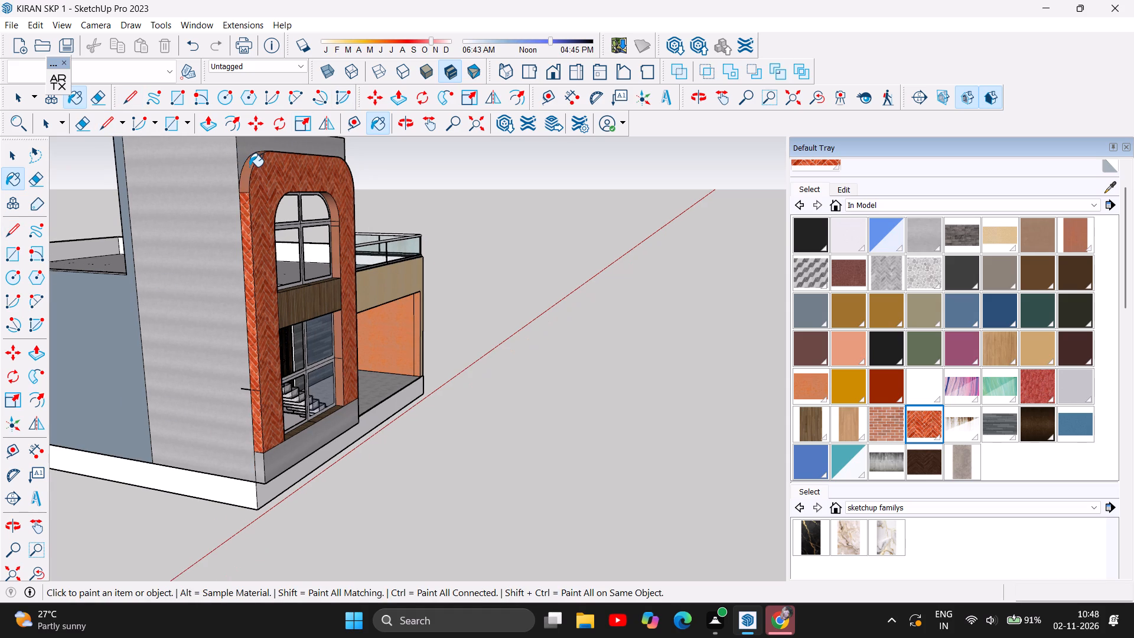
pyautogui.click(410, 125)
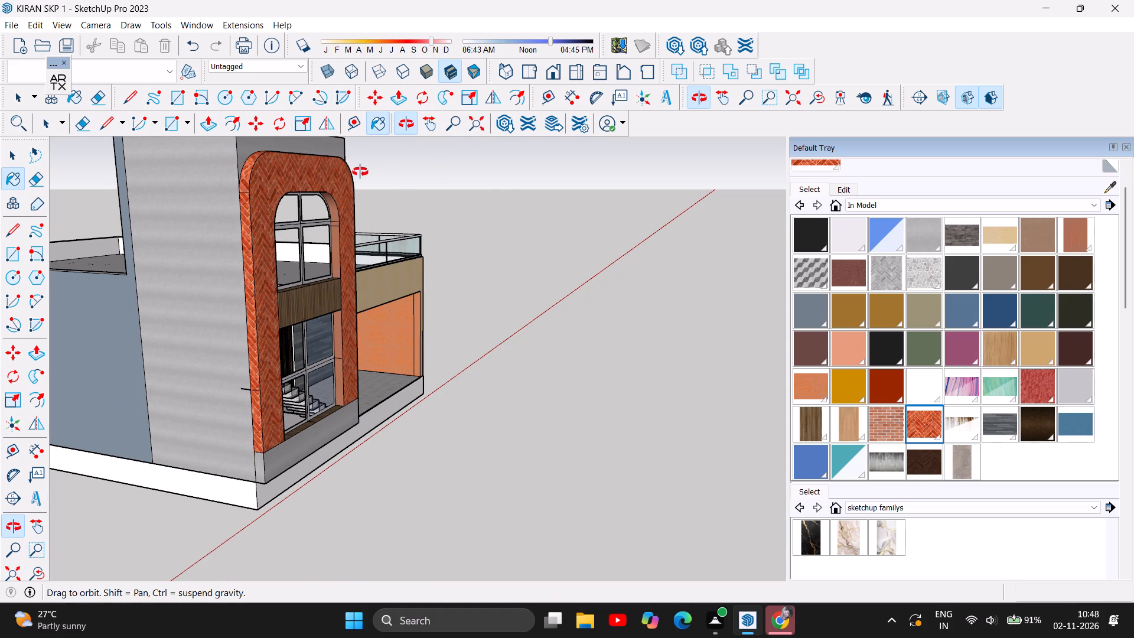
pyautogui.moveTo(360, 172); pyautogui.dragTo(355, 378)
pyautogui.scroll(3, 312, 315)
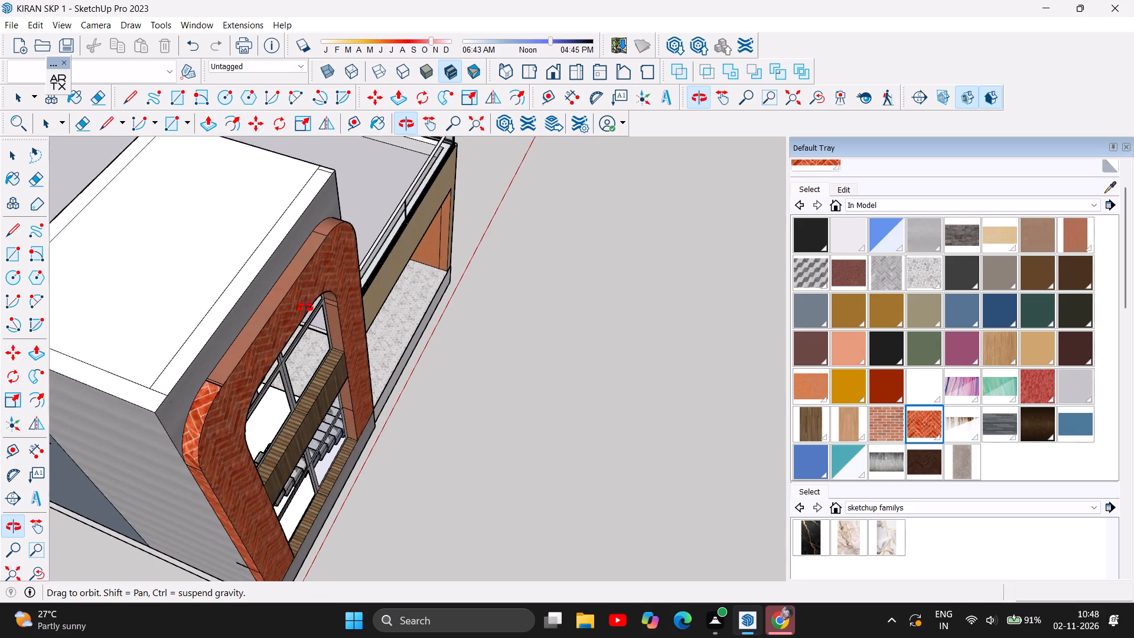
pyautogui.scroll(2, 305, 308)
pyautogui.click(915, 423)
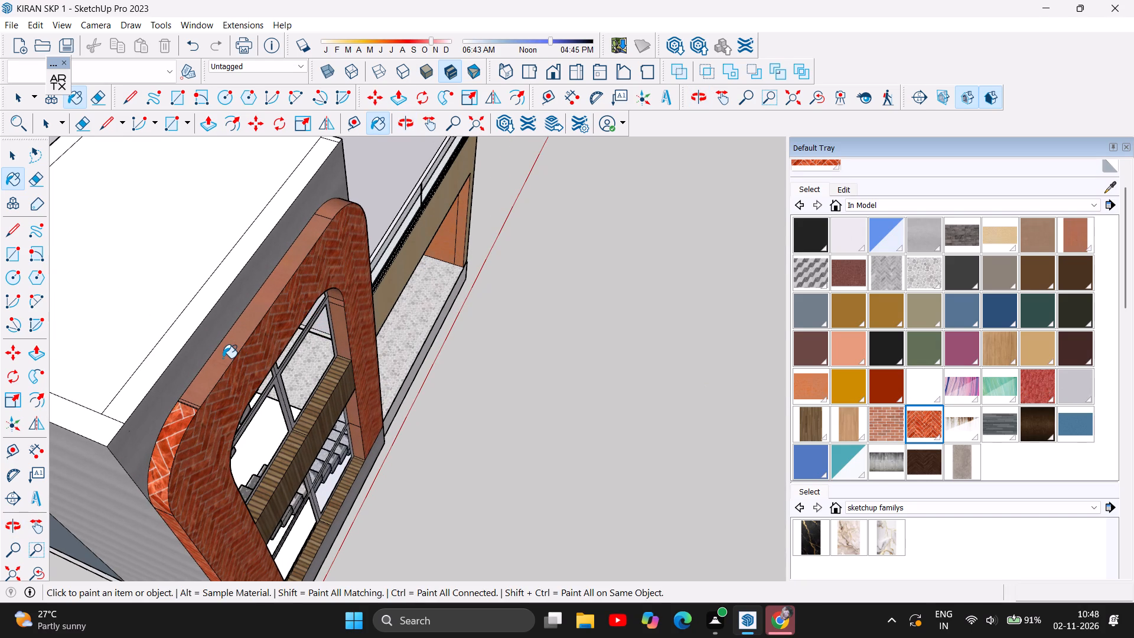
pyautogui.click(223, 358)
pyautogui.click(183, 405)
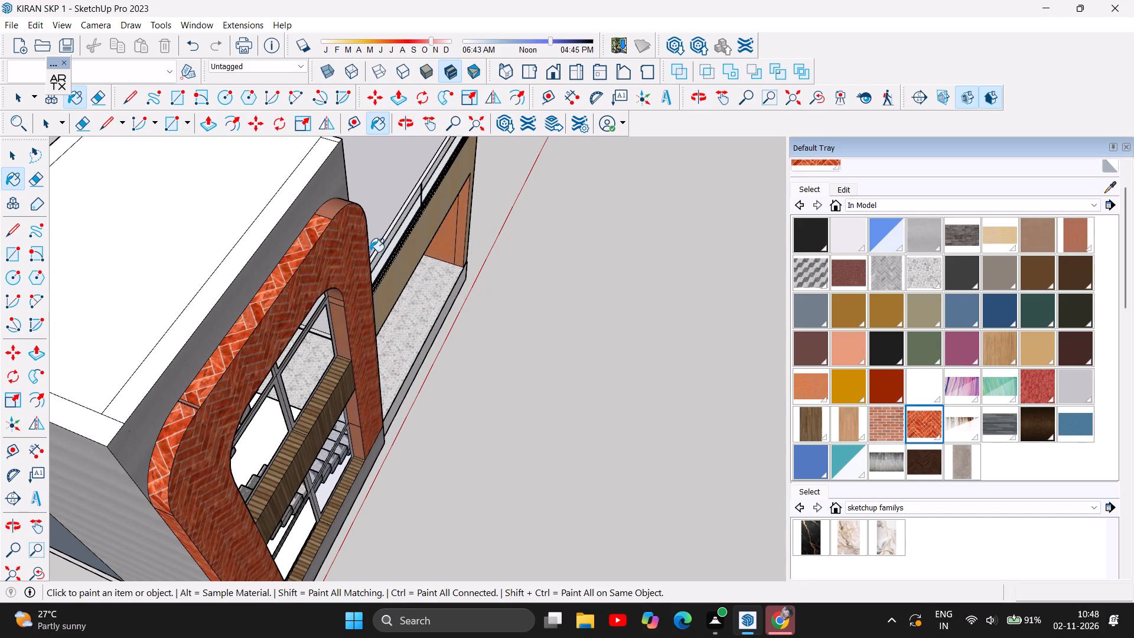
# Paint the arch's outer curved corner on the balcony side with the orange-red herringbone brick material.
pyautogui.click(405, 125)
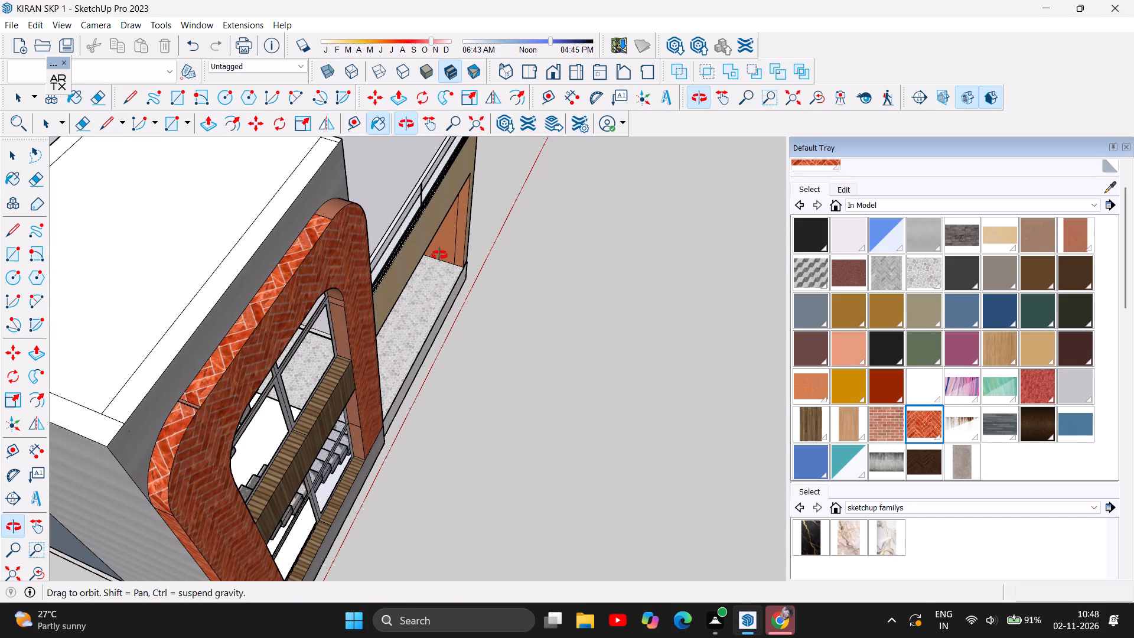
pyautogui.moveTo(439, 255); pyautogui.dragTo(0, 318)
pyautogui.scroll(3, 449, 209)
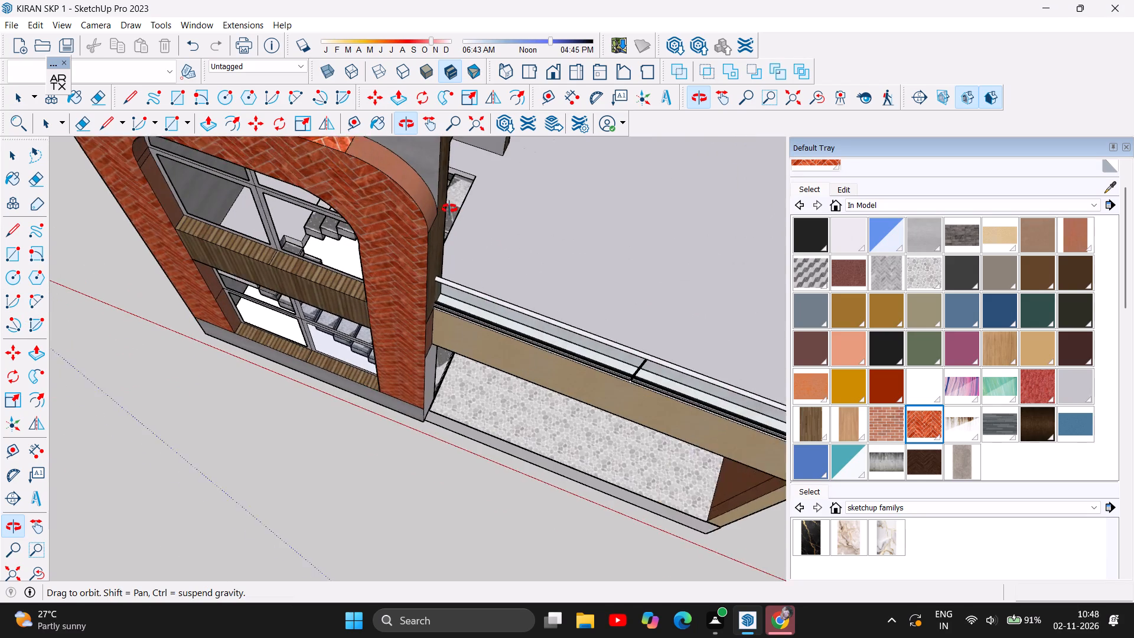
pyautogui.scroll(2, 449, 209)
pyautogui.click(922, 428)
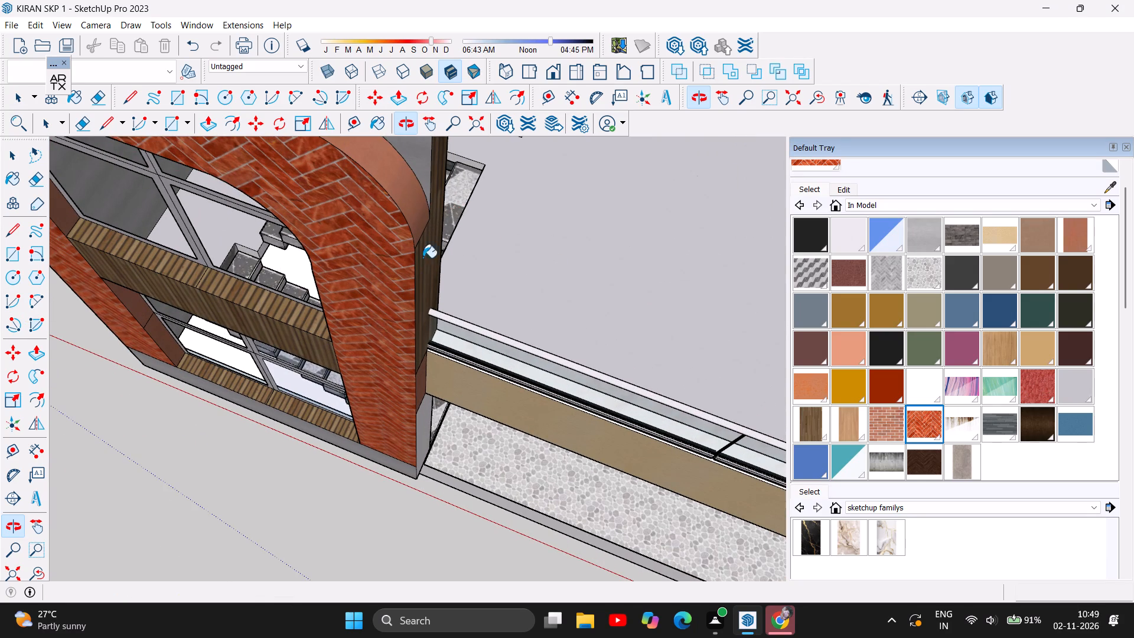
pyautogui.click(402, 187)
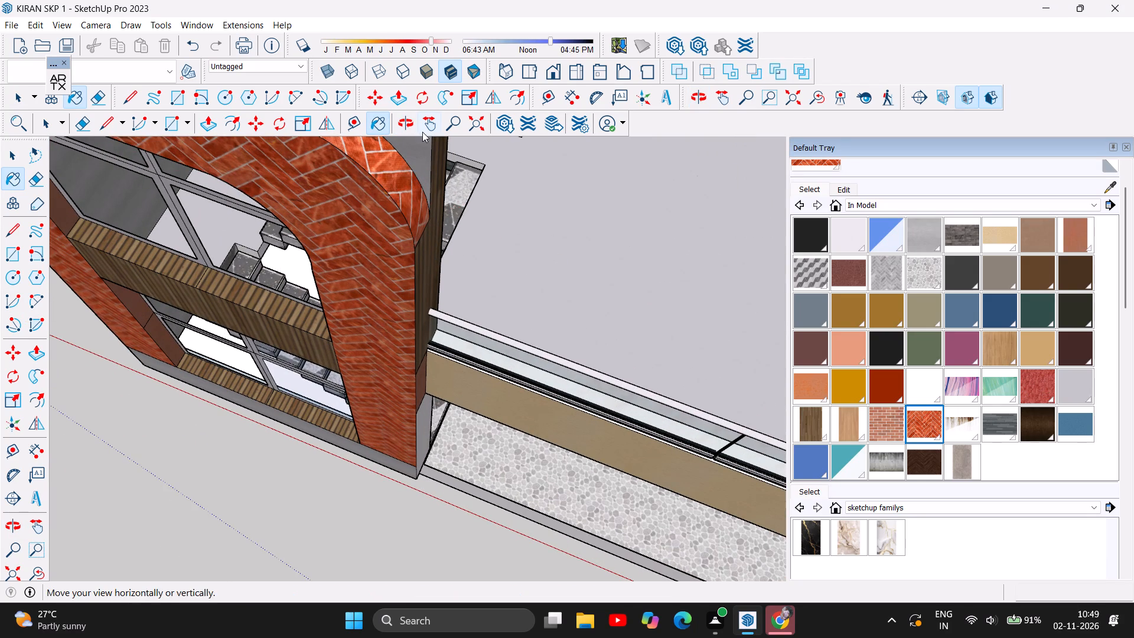
# Draw an 18' 9" line down the arch's balcony-side face to its foot, plus a line of about 8 3/4" across the foot.
pyautogui.click(413, 126)
pyautogui.moveTo(615, 354); pyautogui.dragTo(429, 256)
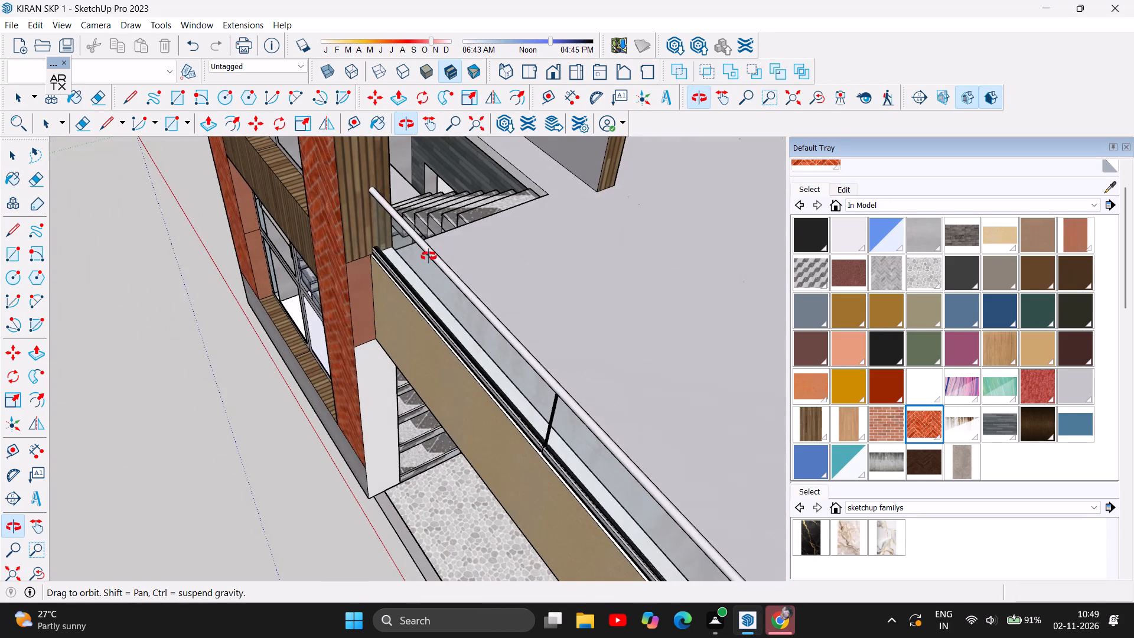
pyautogui.scroll(-3, 314, 344)
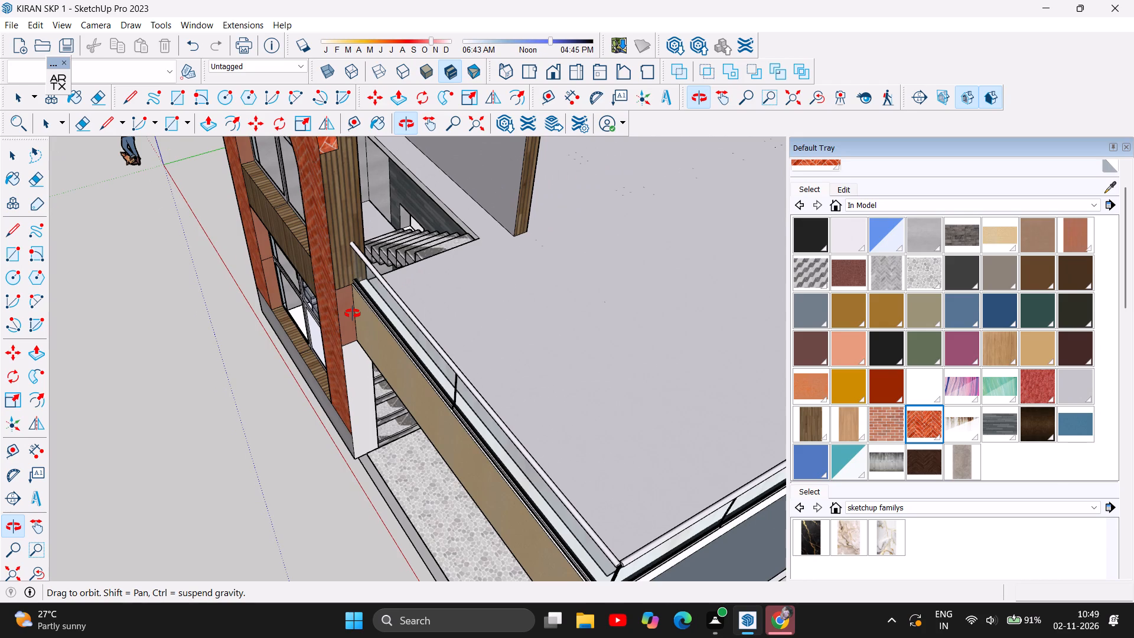
pyautogui.scroll(-2, 353, 314)
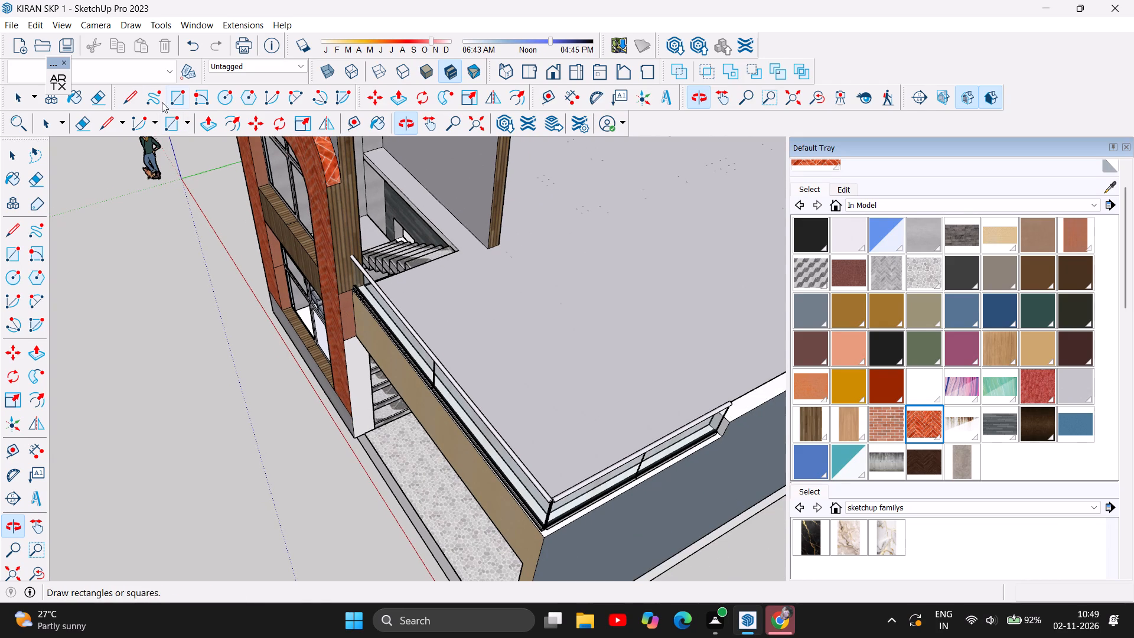
pyautogui.click(131, 95)
pyautogui.click(343, 183)
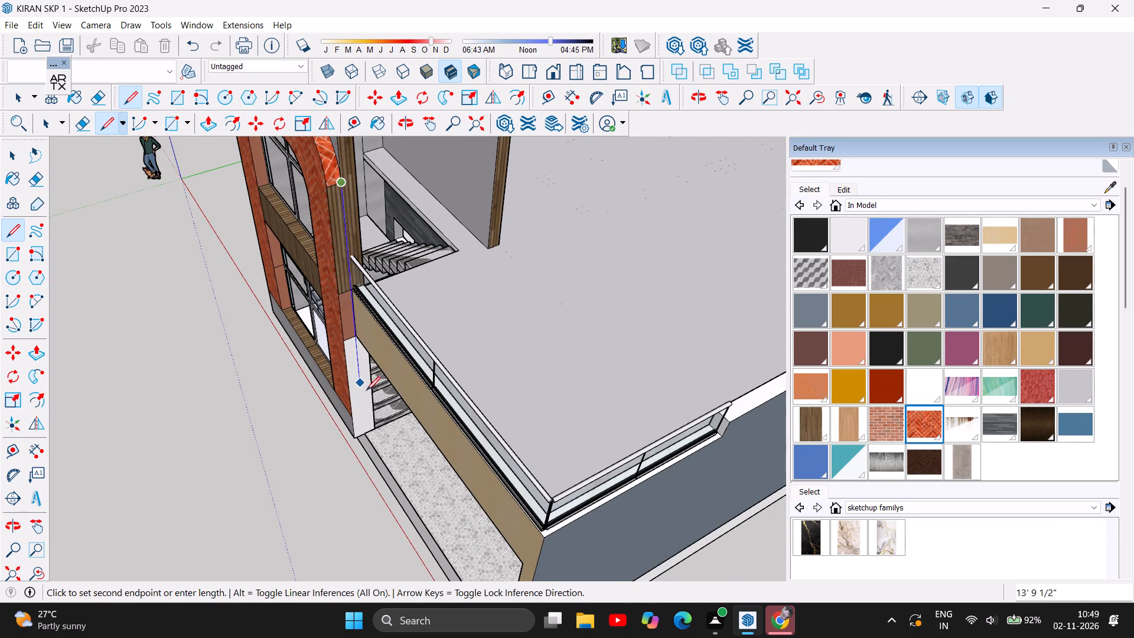
pyautogui.click(369, 435)
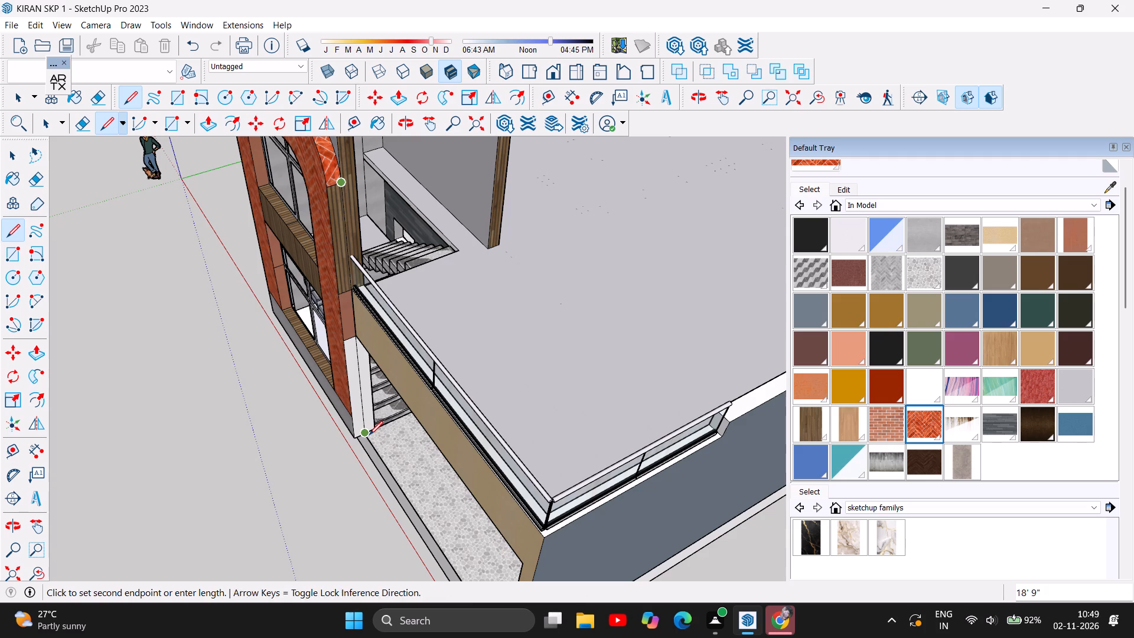
pyautogui.click(352, 419)
pyautogui.click(365, 415)
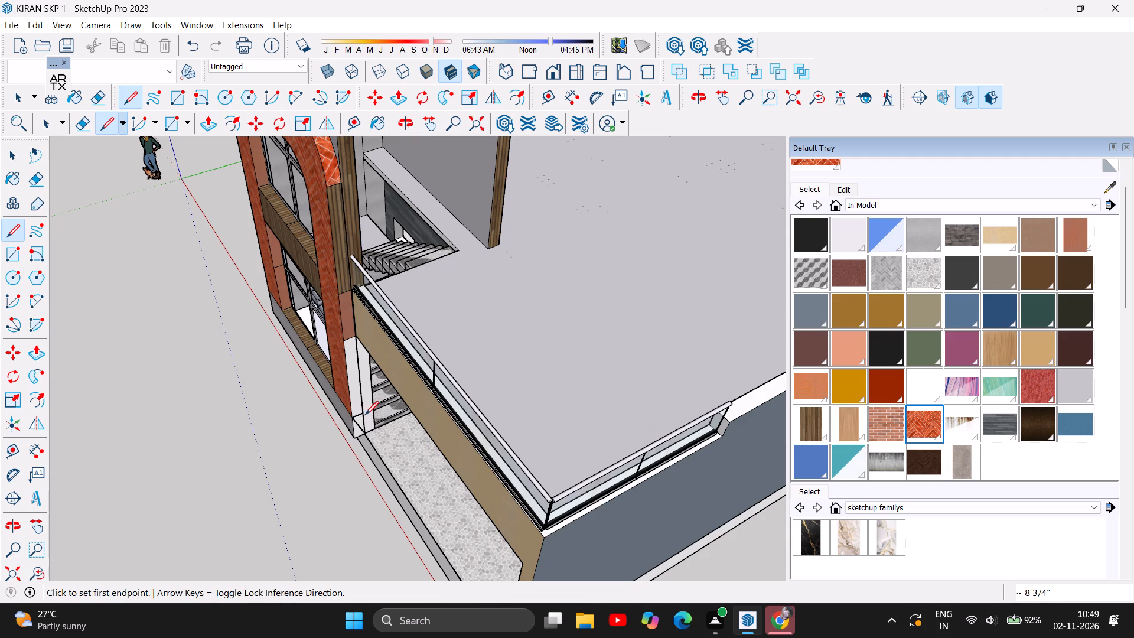
# Paint the arch's balcony-side faces and the adjoining tower frame down to the foot with the herringbone brick material.
pyautogui.click(923, 419)
pyautogui.click(335, 229)
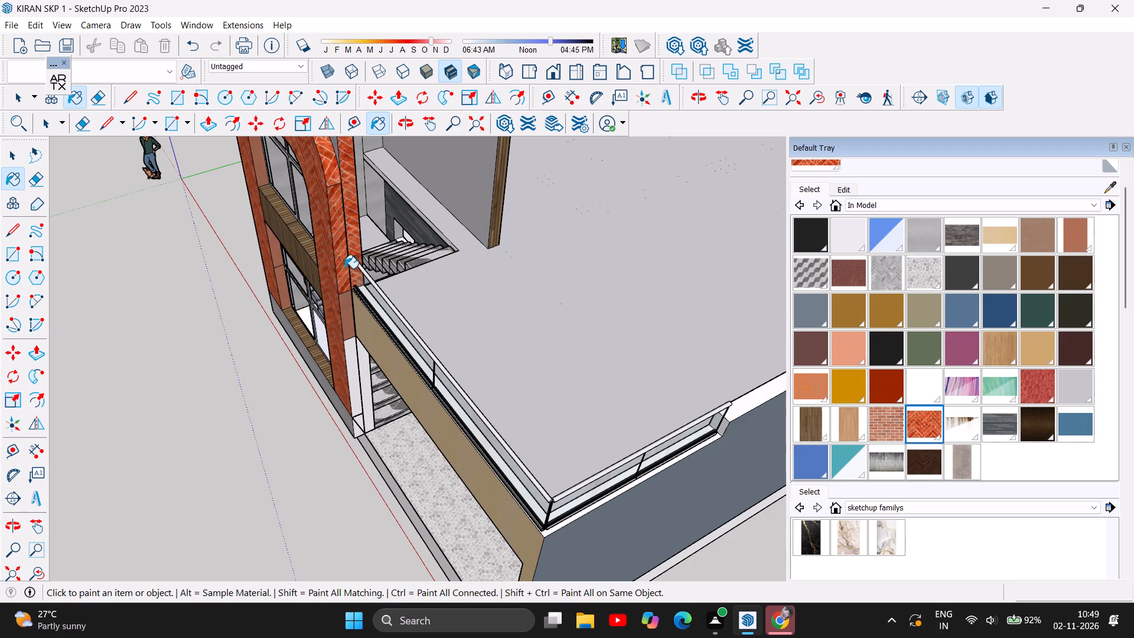
pyautogui.click(350, 325)
pyautogui.click(351, 364)
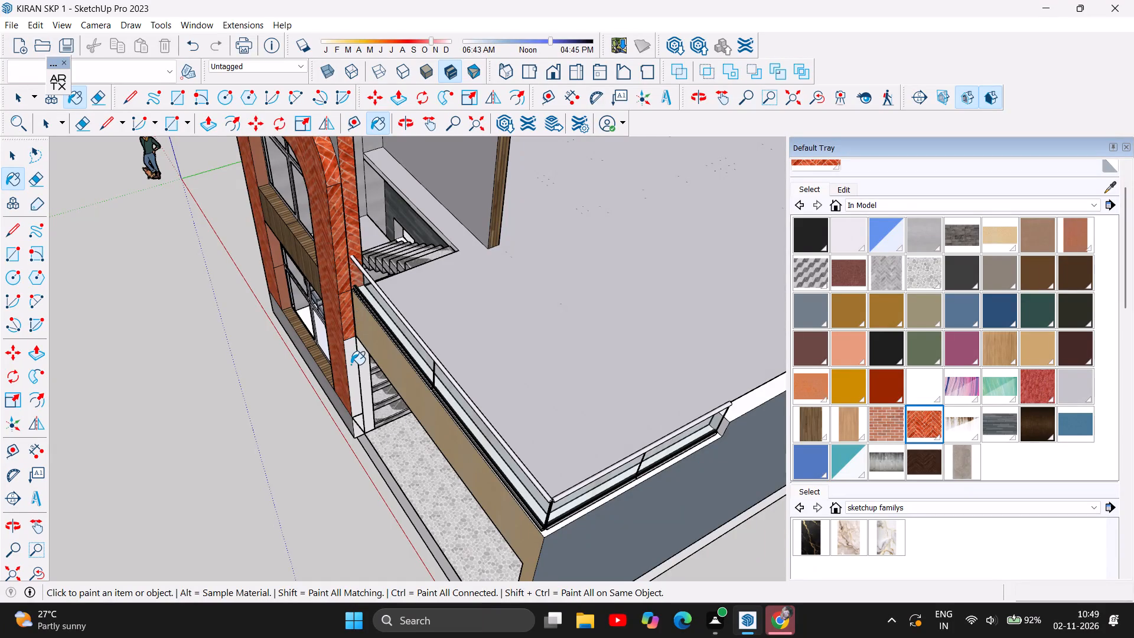
pyautogui.scroll(3, 328, 449)
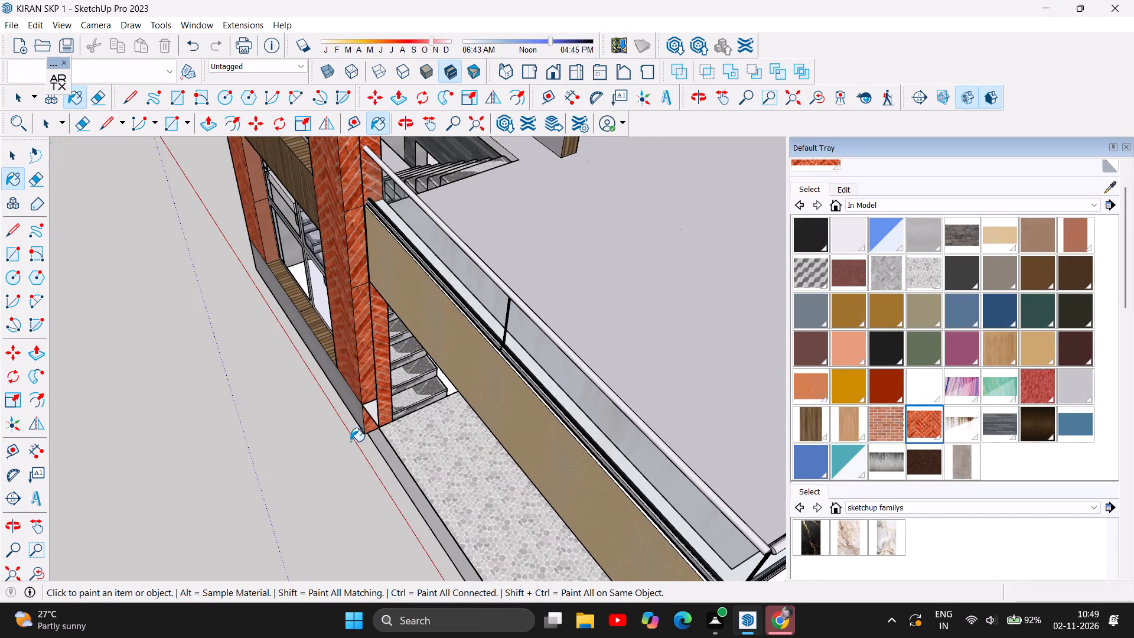
pyautogui.click(373, 413)
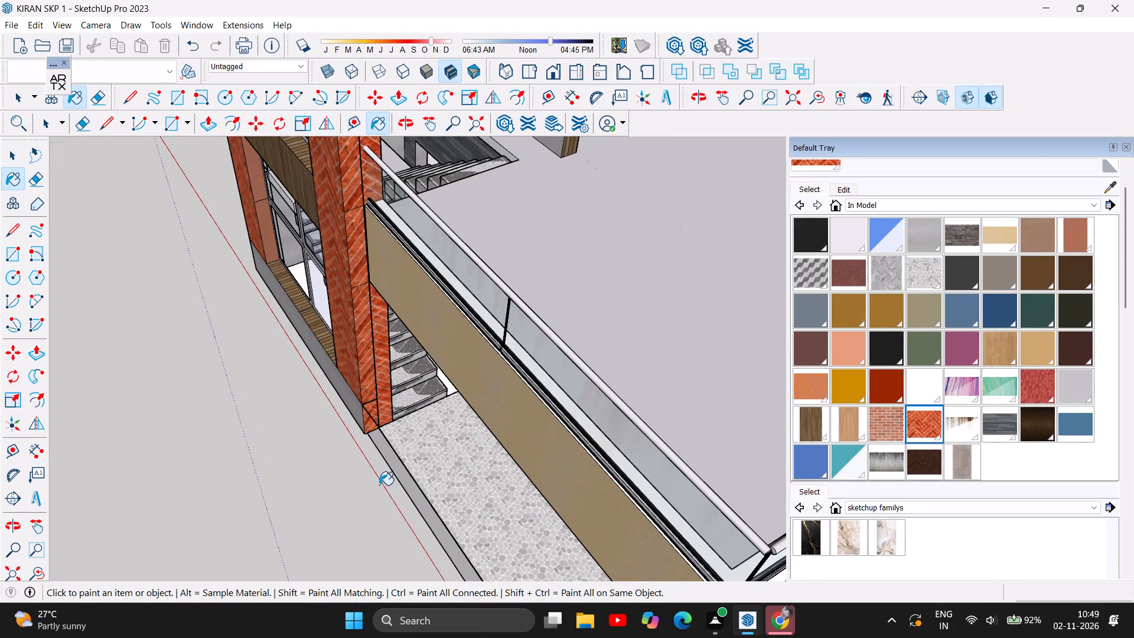
# Paint the tower's rear column above the terrace with the herringbone brick material.
pyautogui.scroll(-8, 379, 486)
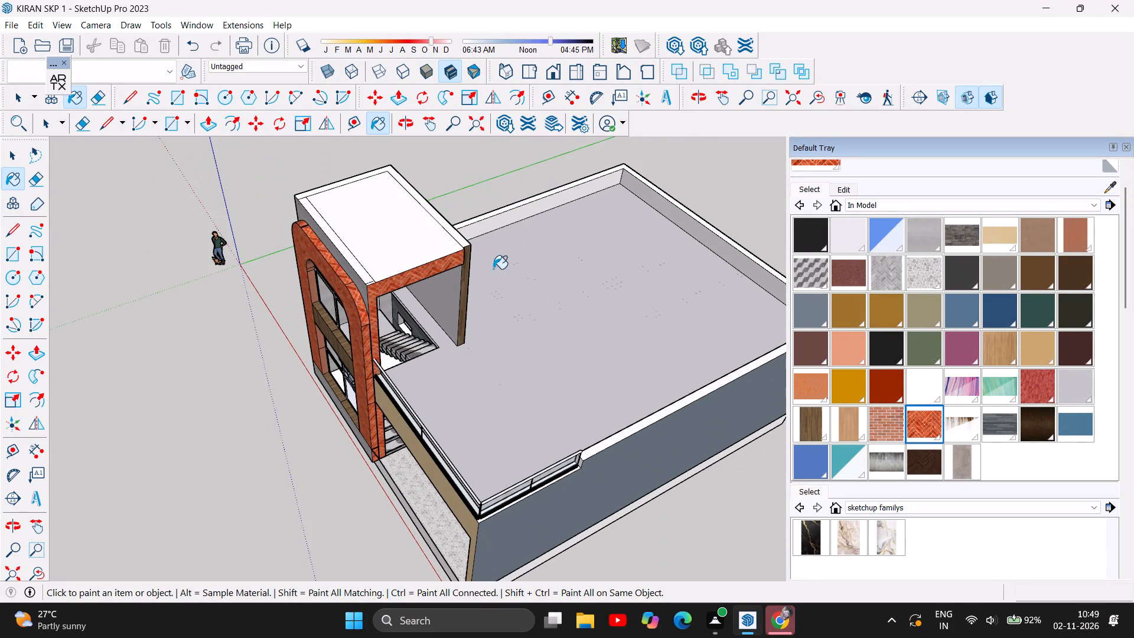
pyautogui.click(467, 279)
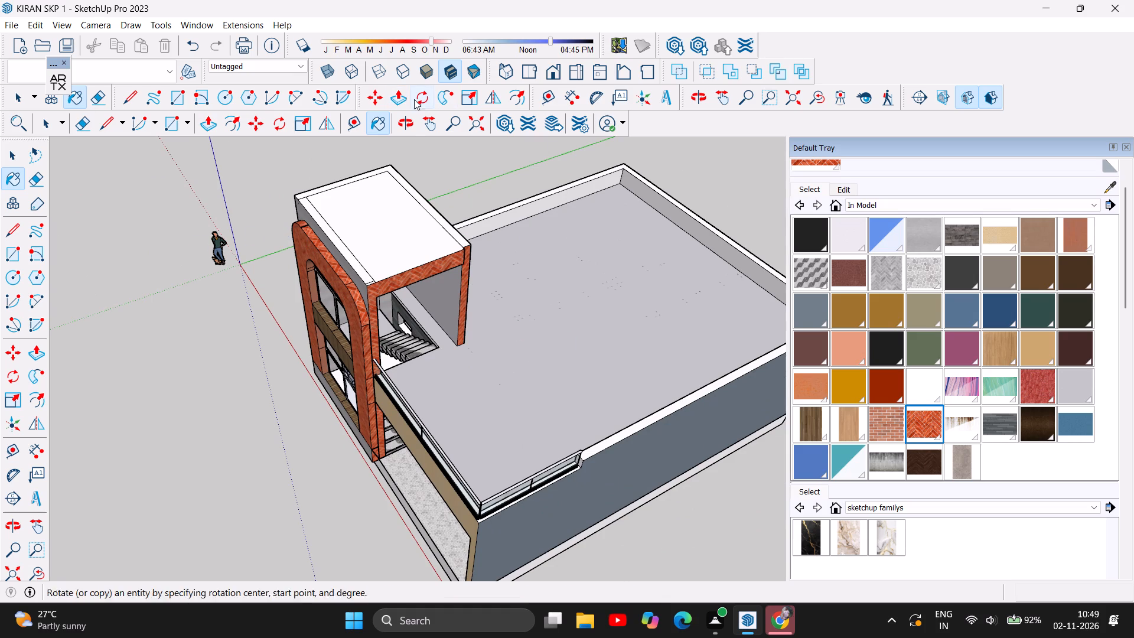
# Examine the tower and brick arch from the front and both sides of the house.
pyautogui.click(411, 122)
pyautogui.moveTo(335, 289); pyautogui.dragTo(521, 136)
pyautogui.click(523, 135)
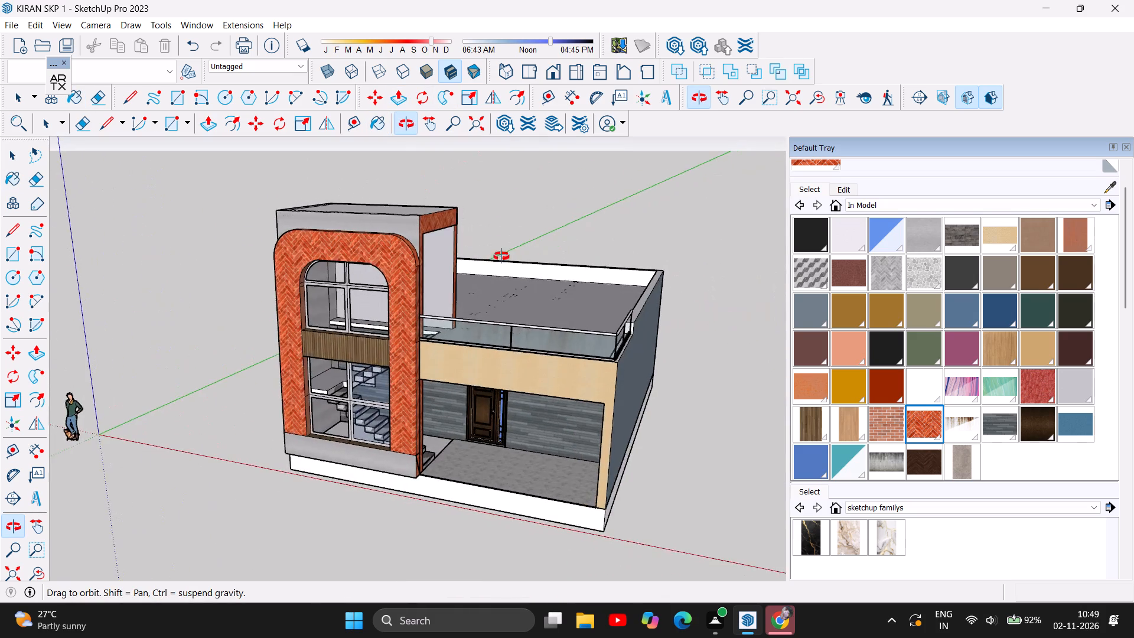
pyautogui.moveTo(289, 334); pyautogui.dragTo(486, 196)
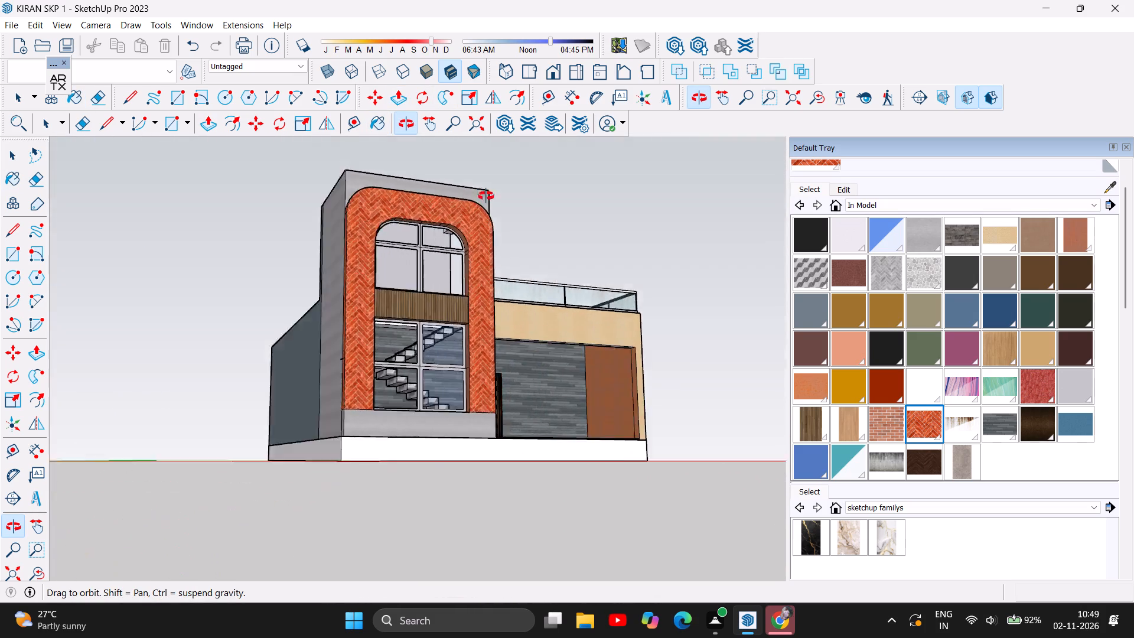
pyautogui.moveTo(486, 196); pyautogui.dragTo(197, 261)
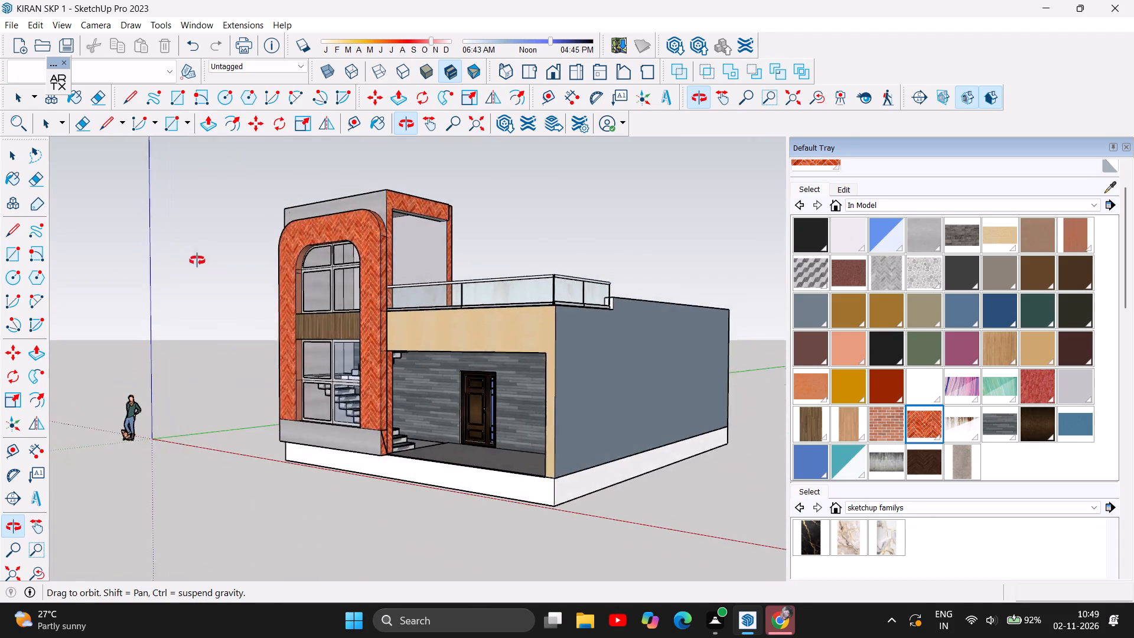
pyautogui.moveTo(197, 261); pyautogui.dragTo(494, 308)
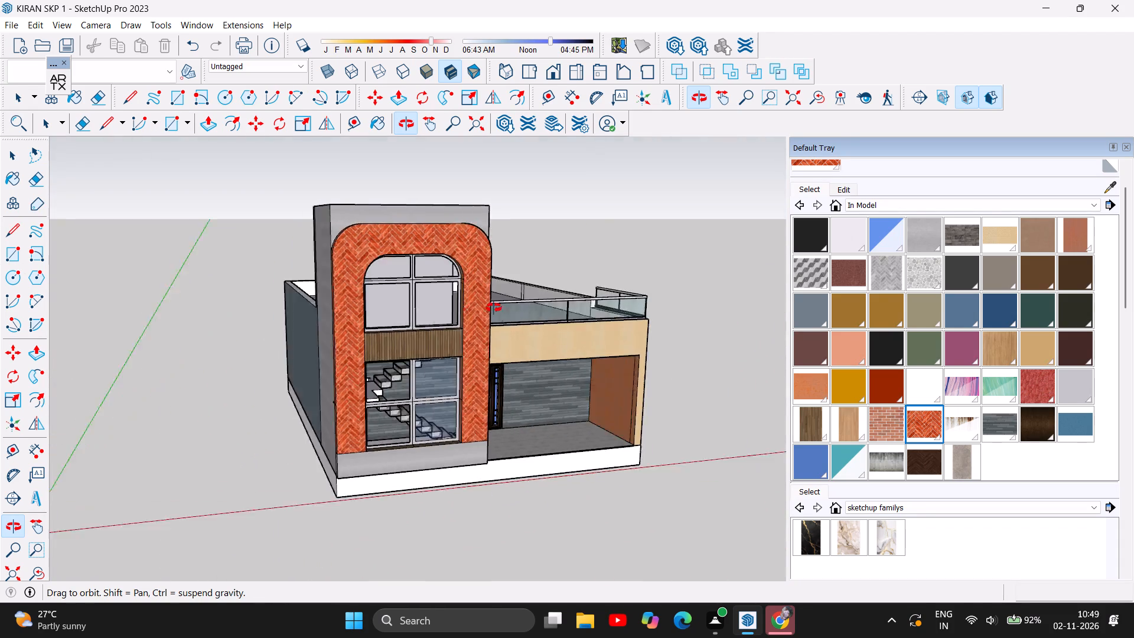
pyautogui.moveTo(494, 308); pyautogui.dragTo(695, 304)
# Delete the stray line on the grey tower wall and its continuation across the arch's brick side strip.
pyautogui.scroll(2, 461, 399)
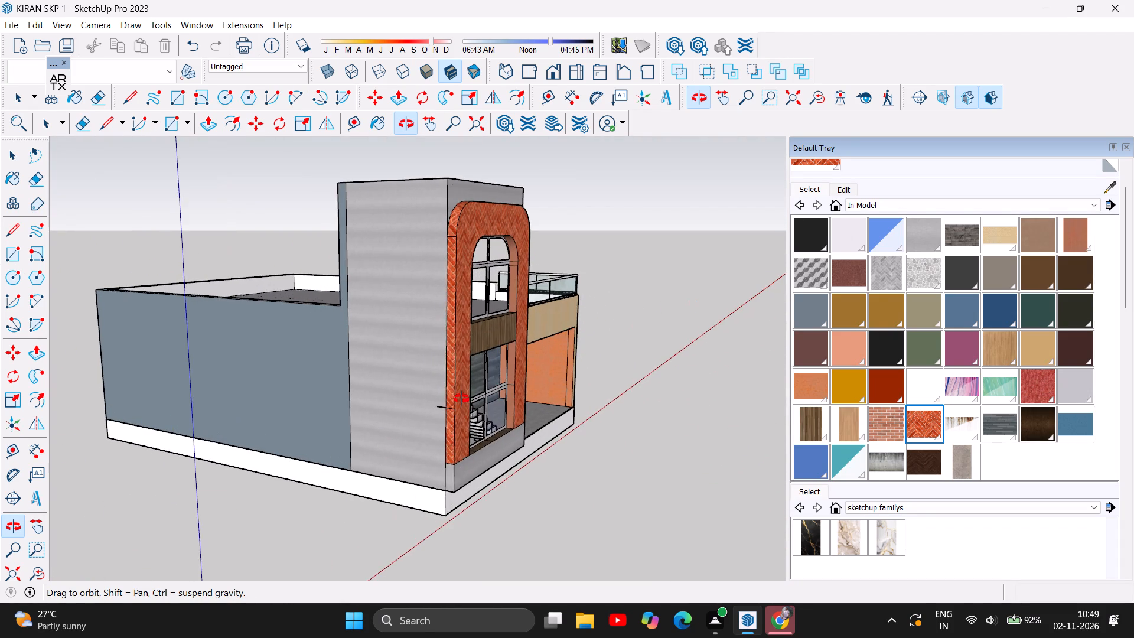
pyautogui.scroll(6, 461, 399)
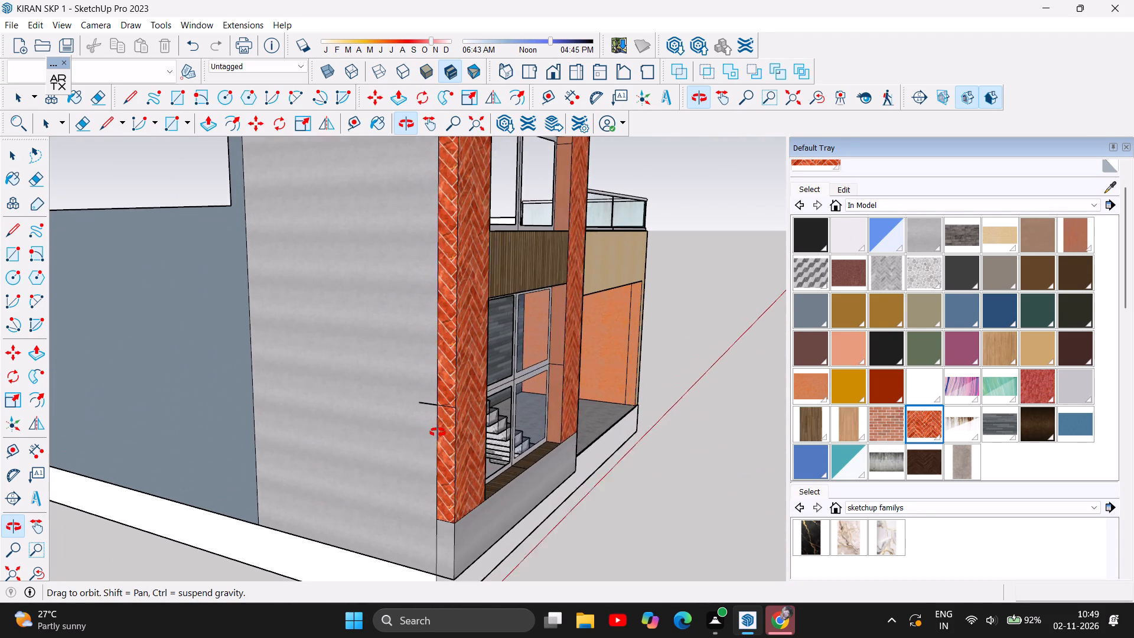
pyautogui.scroll(2, 438, 432)
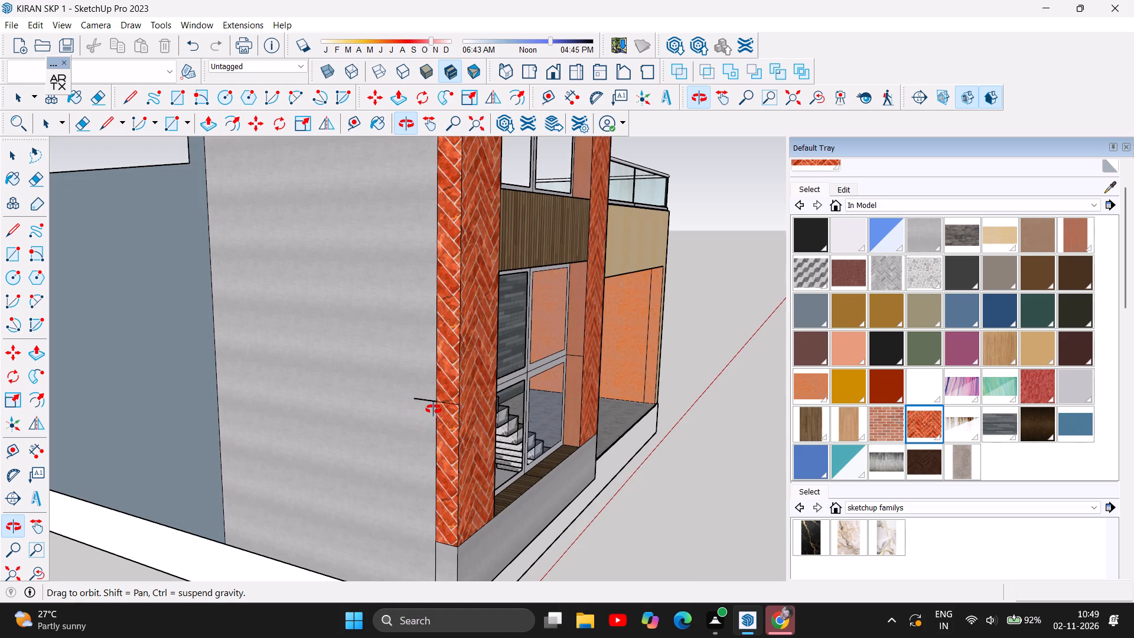
pyautogui.scroll(4, 434, 409)
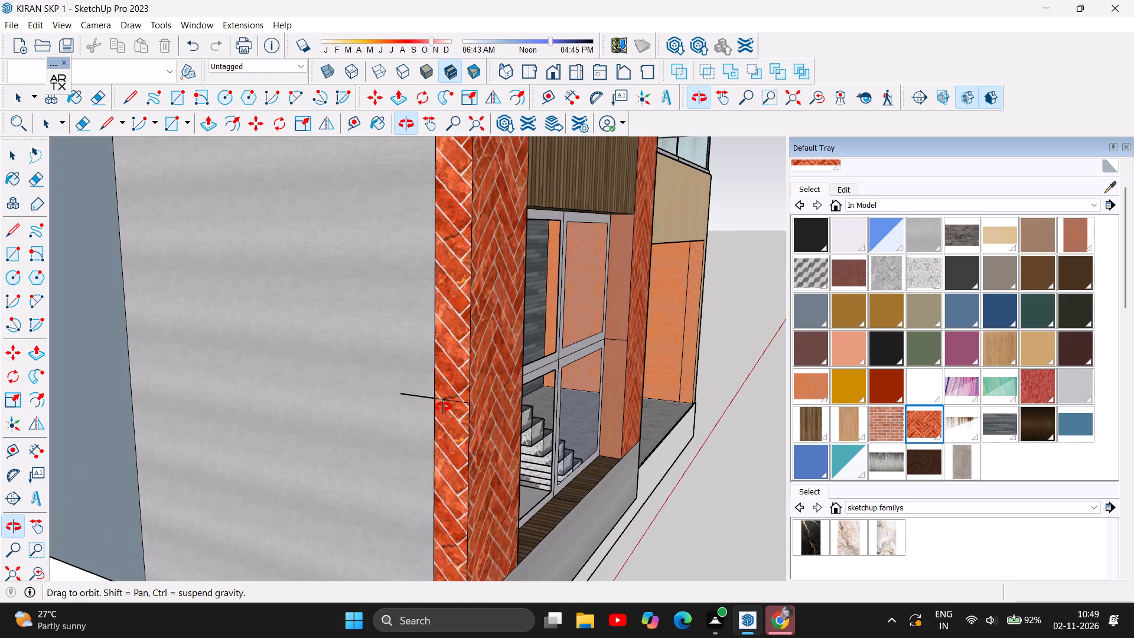
pyautogui.scroll(4, 443, 407)
pyautogui.moveTo(464, 393); pyautogui.dragTo(451, 403)
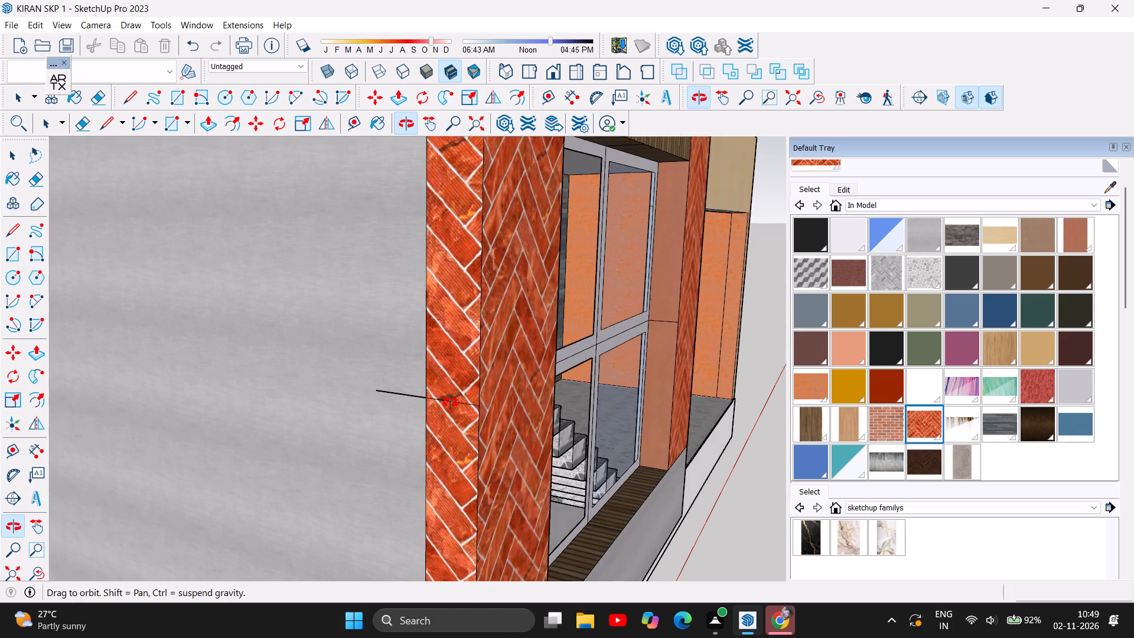
pyautogui.moveTo(451, 403); pyautogui.dragTo(400, 435)
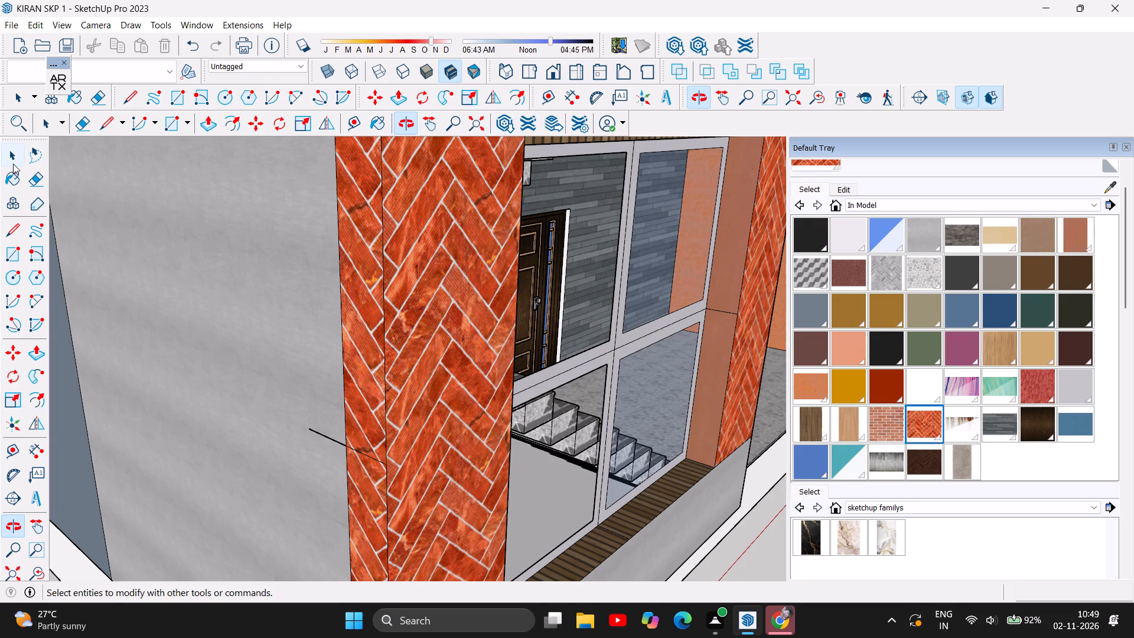
pyautogui.click(13, 164)
pyautogui.click(327, 438)
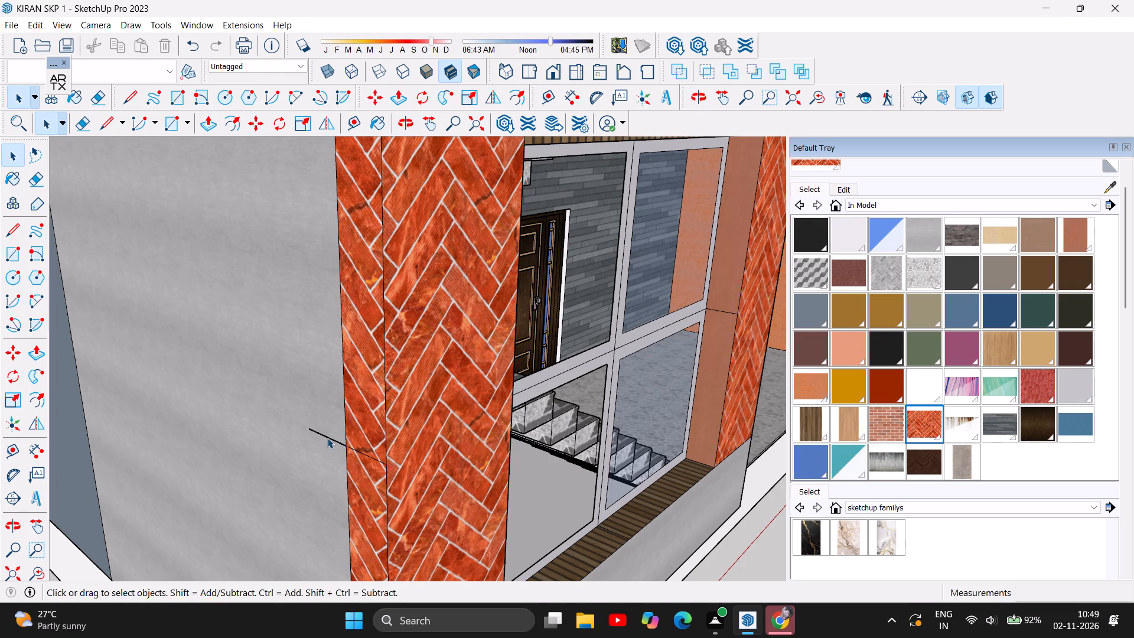
pyautogui.press('Delete')
pyautogui.click(373, 458)
pyautogui.press('Delete')
# Paint the arch opening's balcony-side inner faces, below and above the wood band, with the herringbone brick material.
pyautogui.scroll(-5, 467, 421)
pyautogui.scroll(-3, 405, 310)
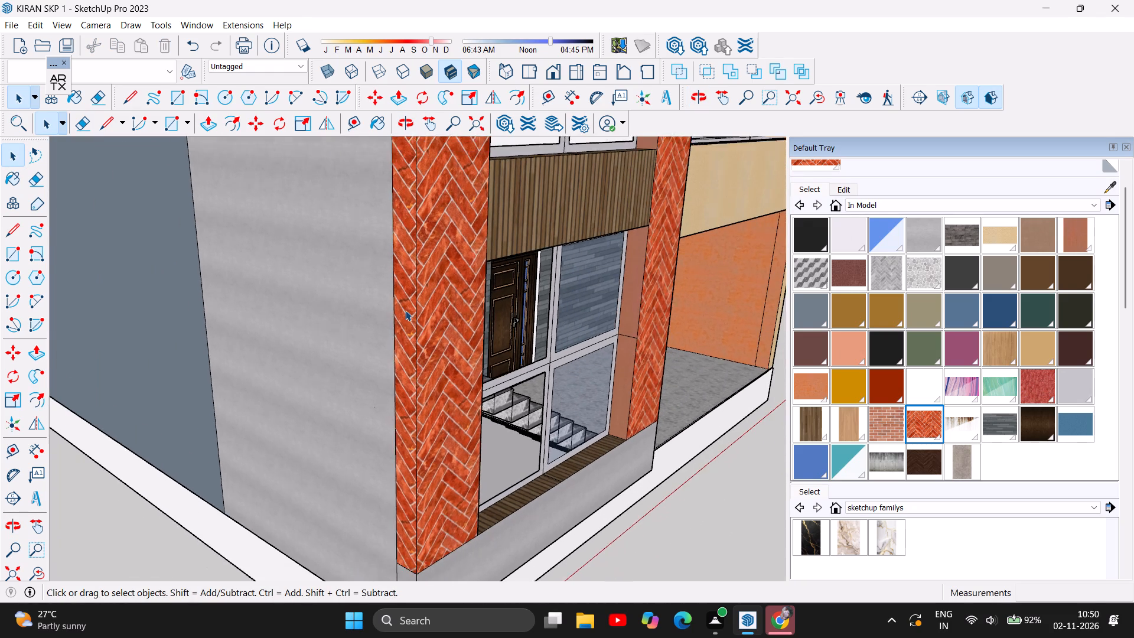
pyautogui.scroll(-2, 405, 310)
pyautogui.scroll(-1, 306, 481)
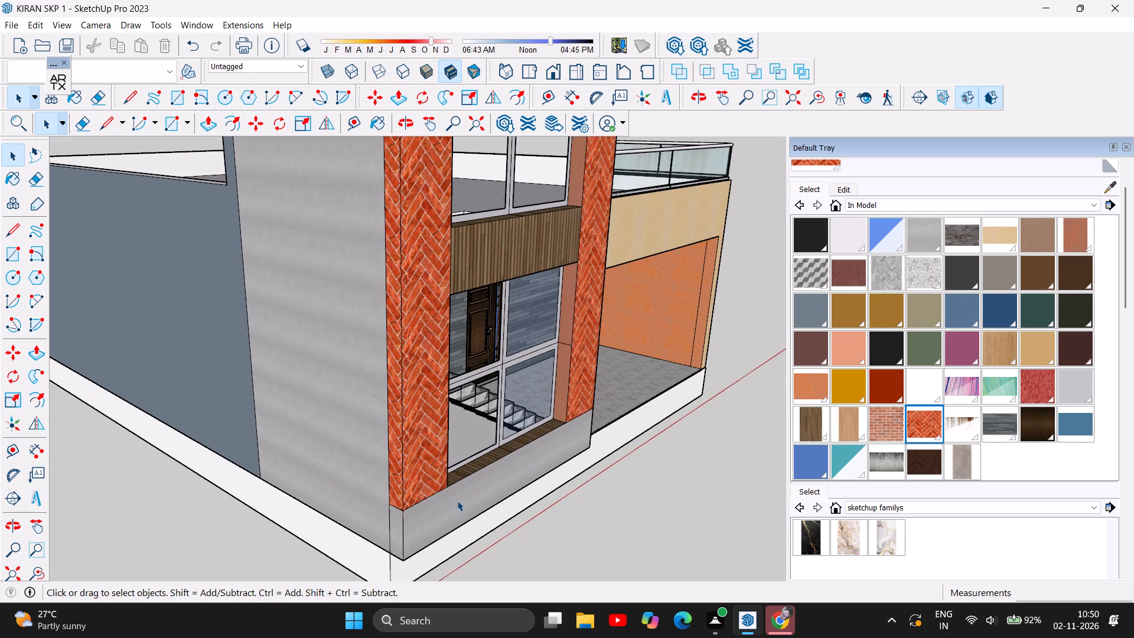
pyautogui.click(920, 425)
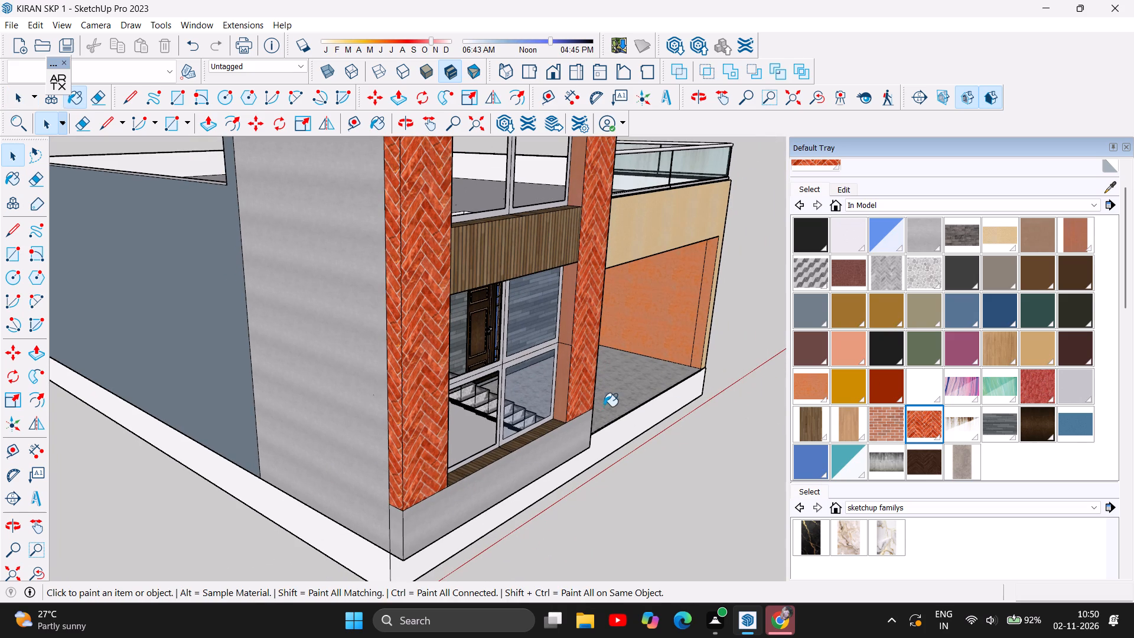
pyautogui.click(563, 376)
pyautogui.click(563, 333)
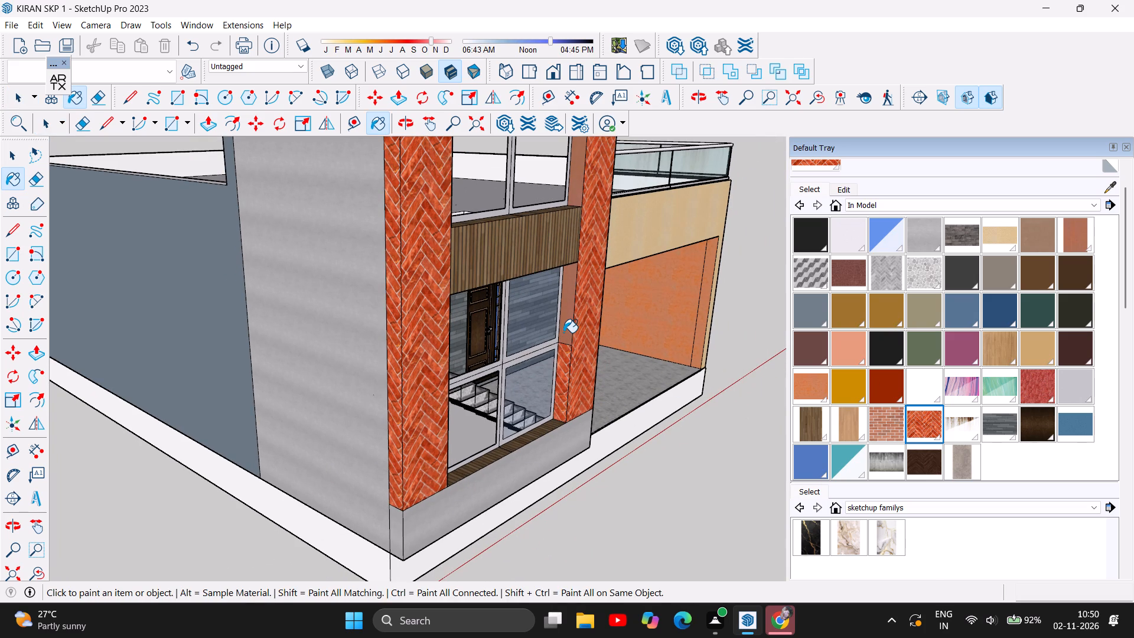
pyautogui.click(575, 184)
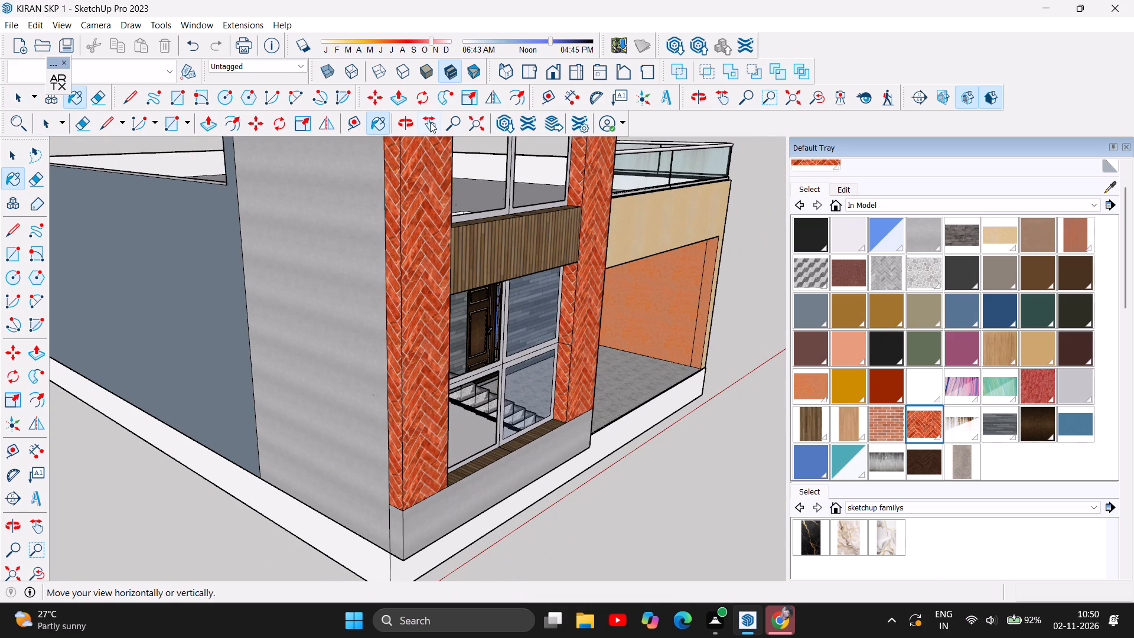
# Paint the curved inner face of the arch opening on the balcony side with the herringbone brick material.
pyautogui.click(405, 123)
pyautogui.scroll(-1, 617, 468)
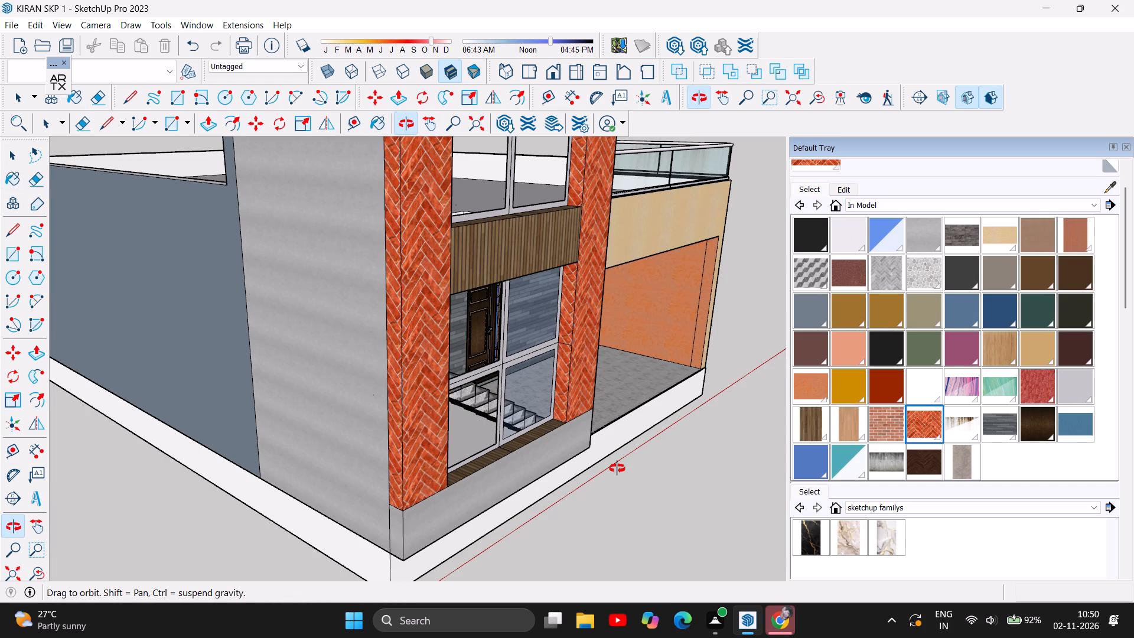
pyautogui.scroll(-1, 617, 468)
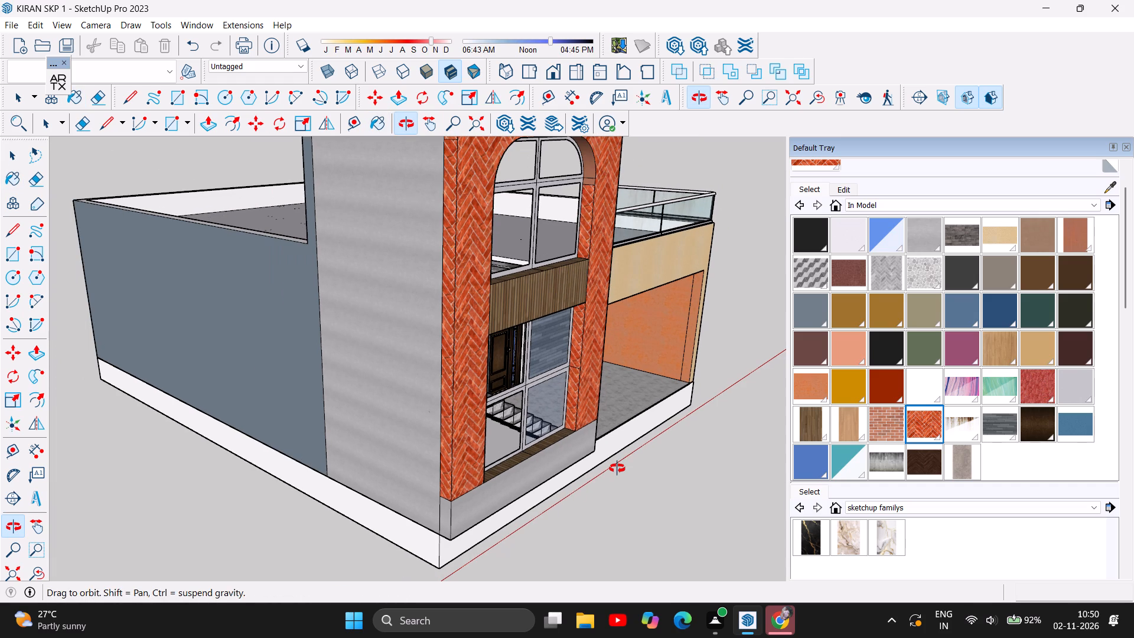
pyautogui.scroll(-3, 617, 468)
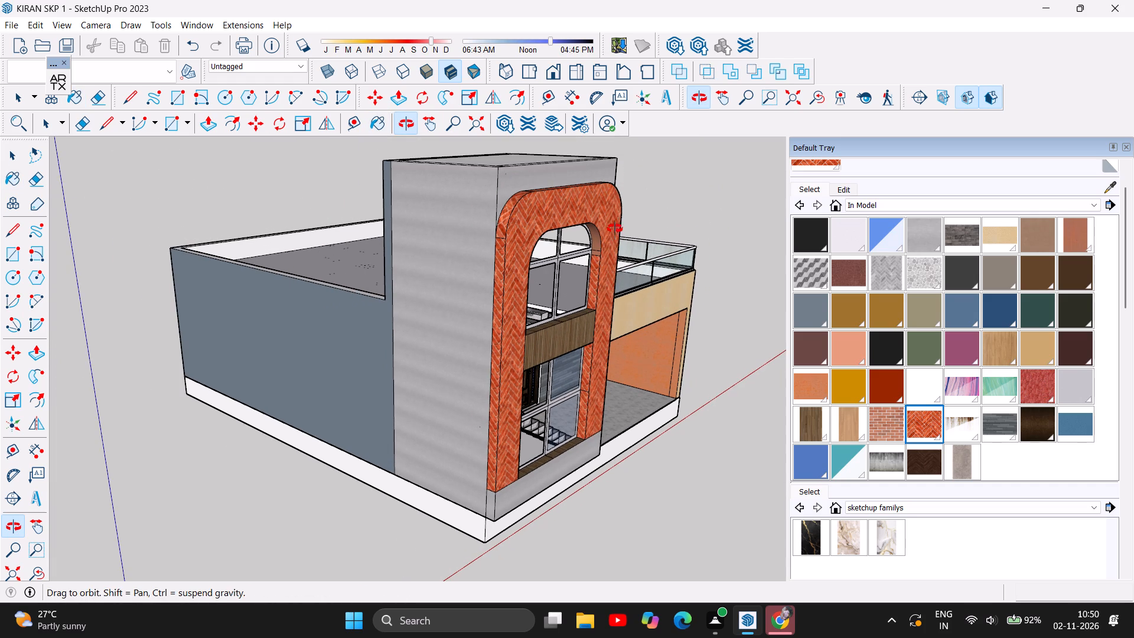
pyautogui.scroll(6, 615, 229)
pyautogui.scroll(1, 579, 274)
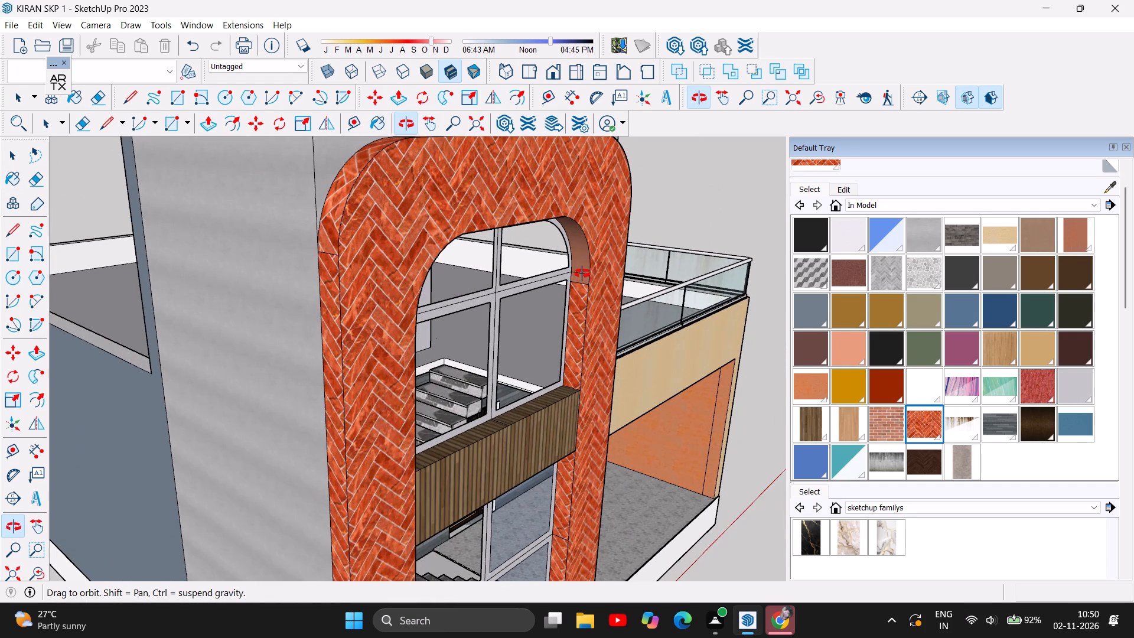
pyautogui.scroll(2, 591, 276)
pyautogui.click(916, 431)
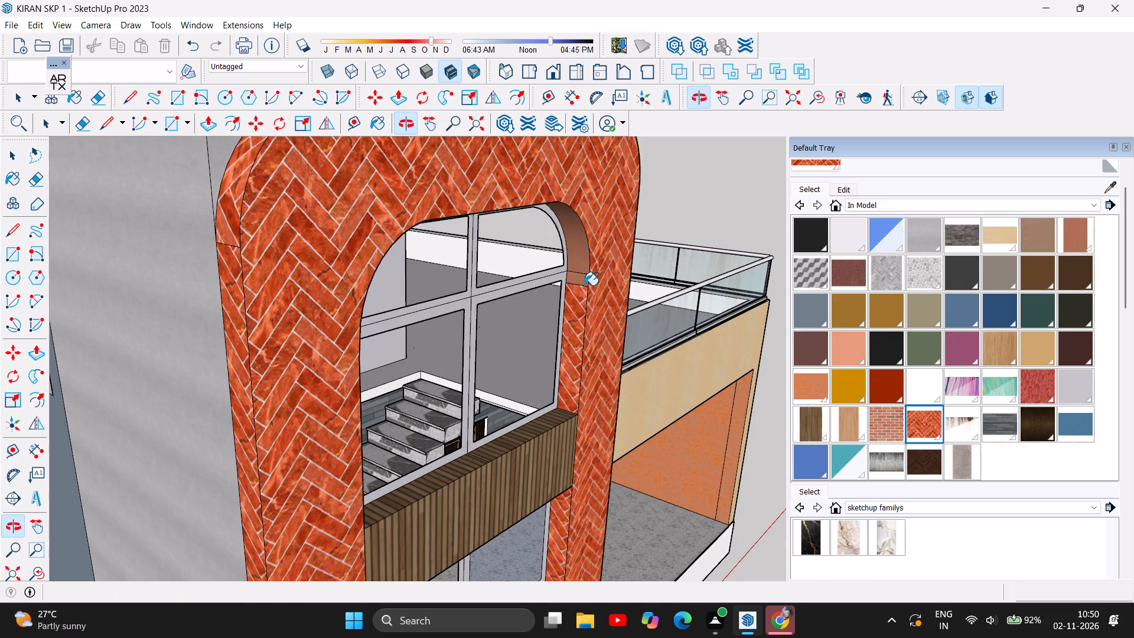
pyautogui.click(572, 247)
pyautogui.click(579, 284)
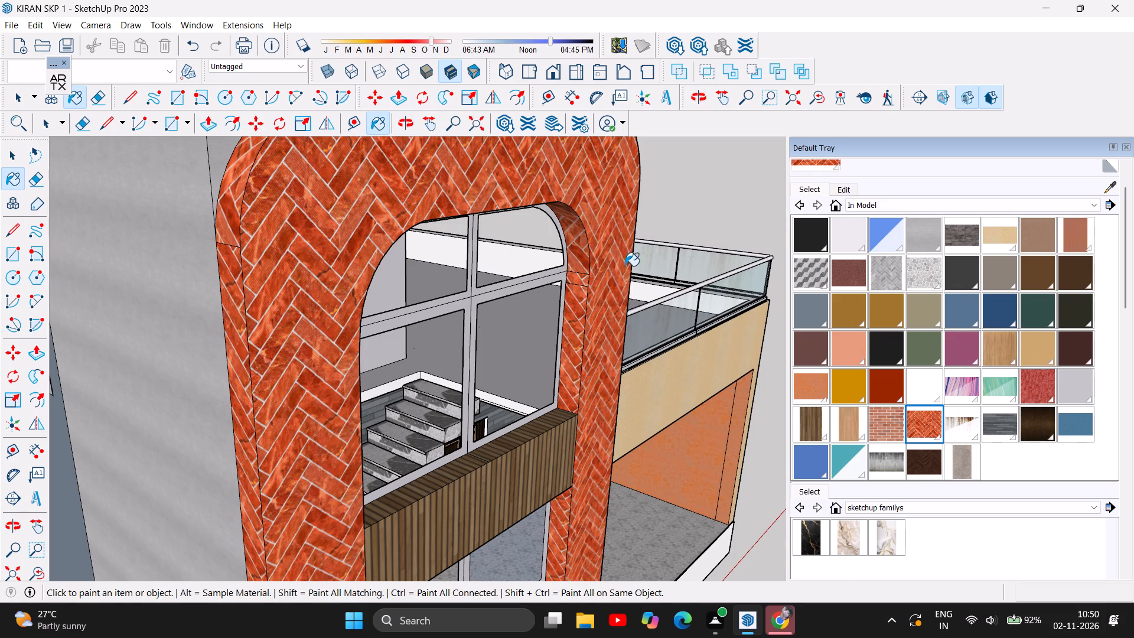
# Paint the arch opening's inner faces above the wood band, on the side away from the balcony and along the top, with herringbone brick.
pyautogui.click(411, 127)
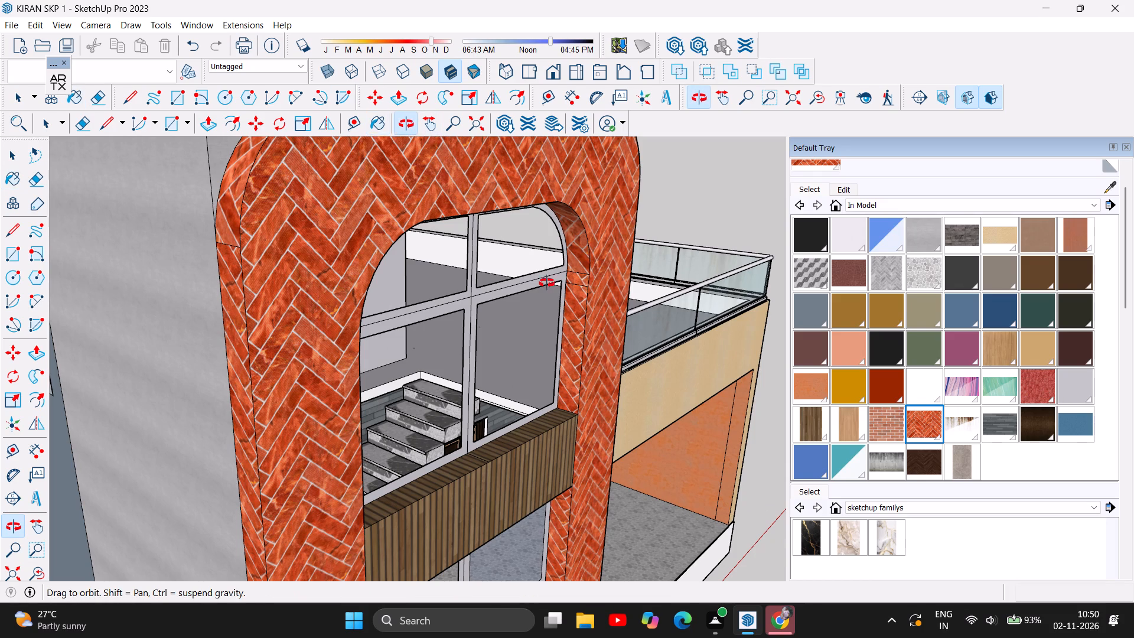
pyautogui.moveTo(549, 278); pyautogui.dragTo(462, 166)
pyautogui.scroll(-1, 403, 371)
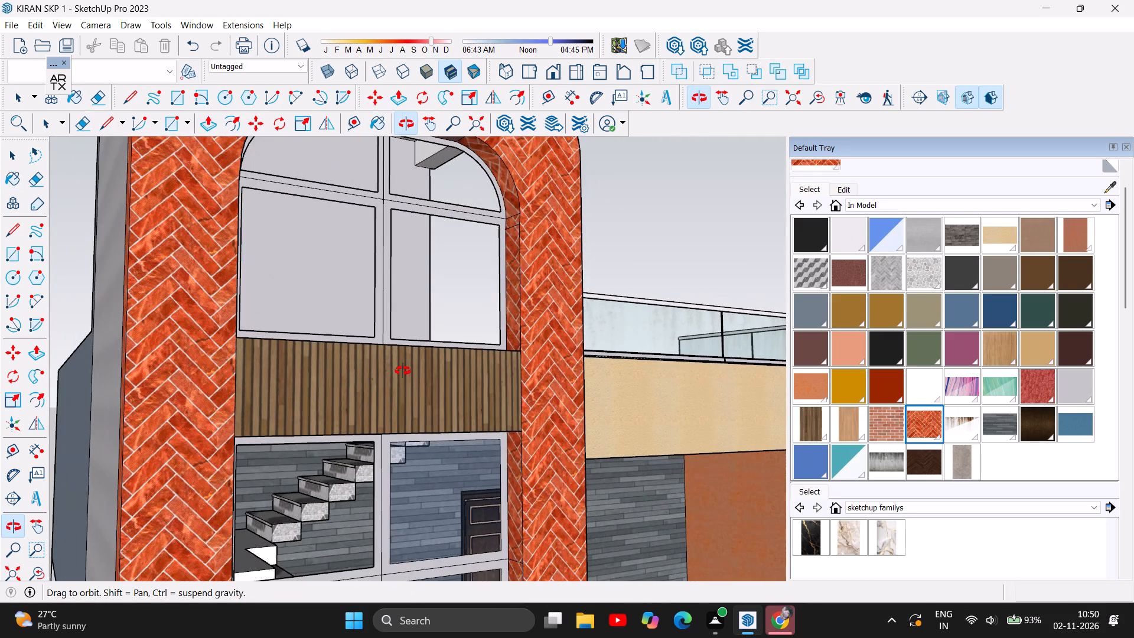
pyautogui.scroll(-2, 403, 371)
pyautogui.moveTo(521, 294); pyautogui.dragTo(396, 214)
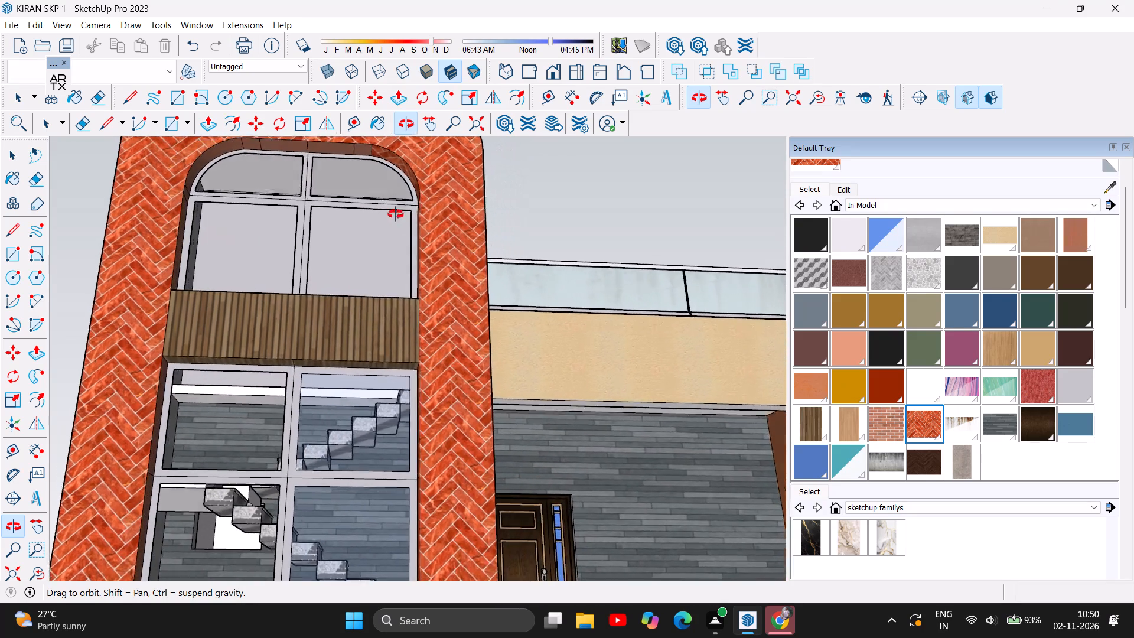
pyautogui.moveTo(396, 214); pyautogui.dragTo(345, 181)
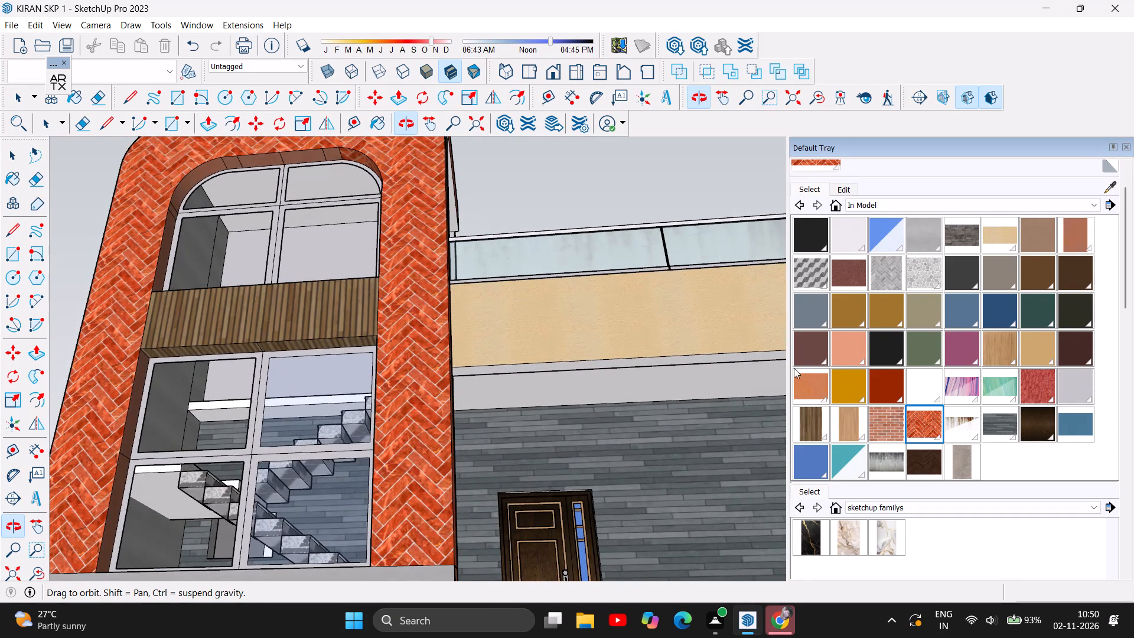
pyautogui.click(915, 424)
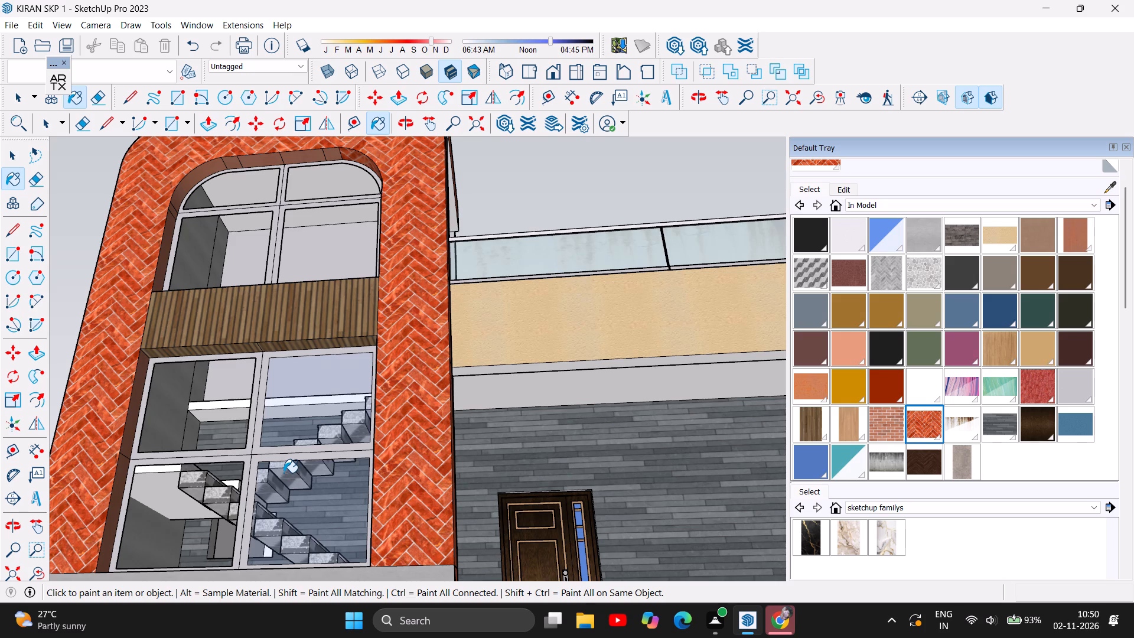
pyautogui.click(164, 255)
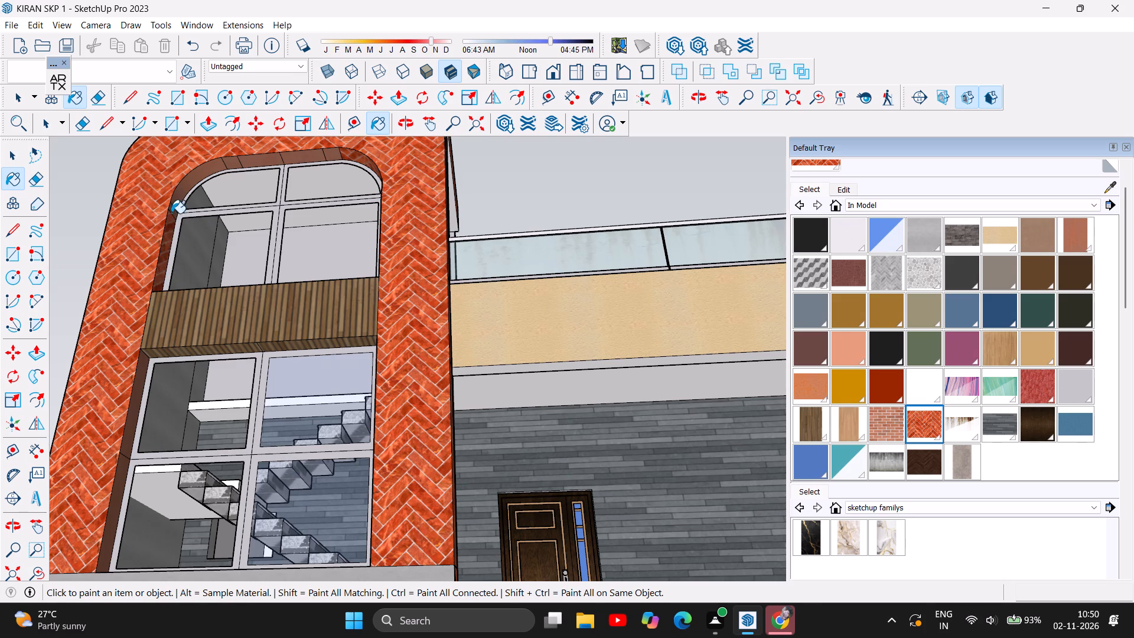
pyautogui.click(174, 211)
pyautogui.click(181, 190)
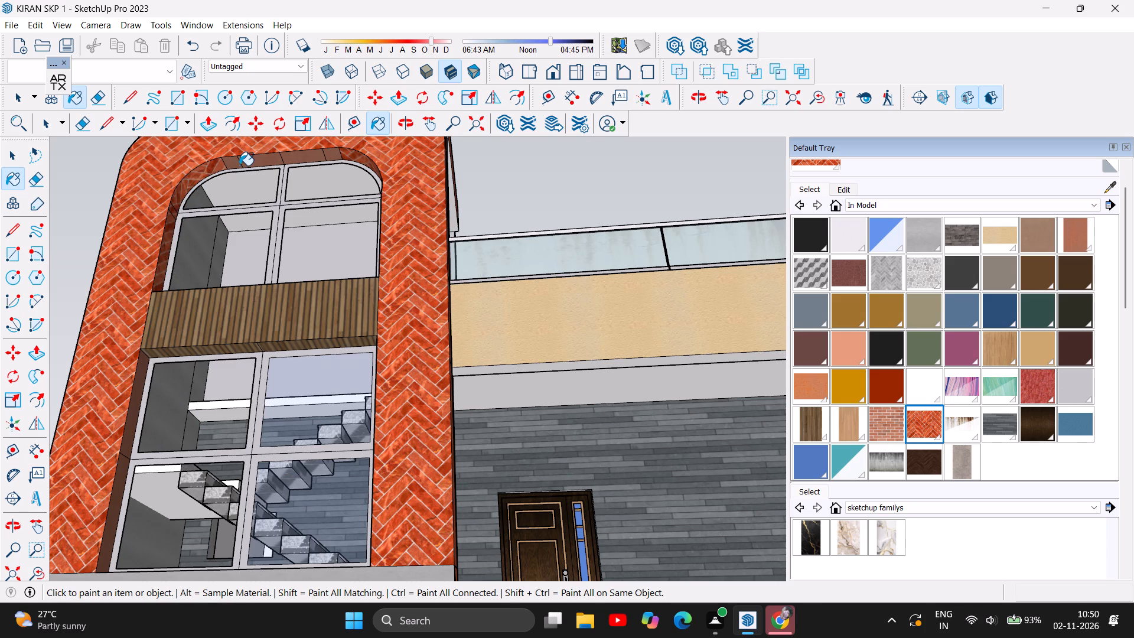
pyautogui.click(236, 165)
pyautogui.click(257, 162)
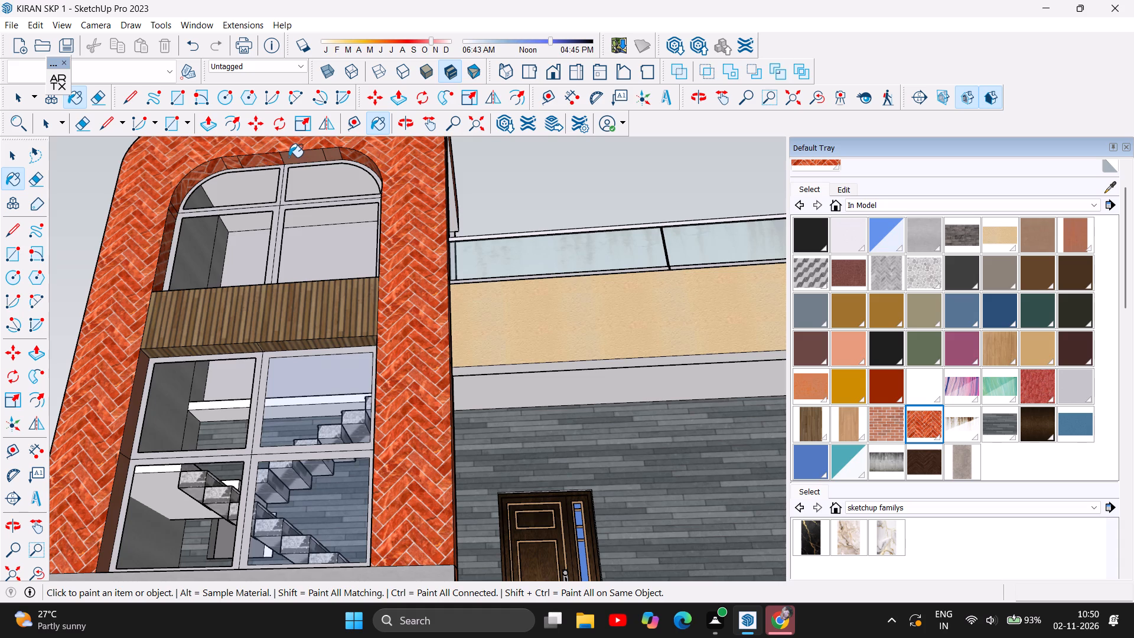
pyautogui.click(294, 159)
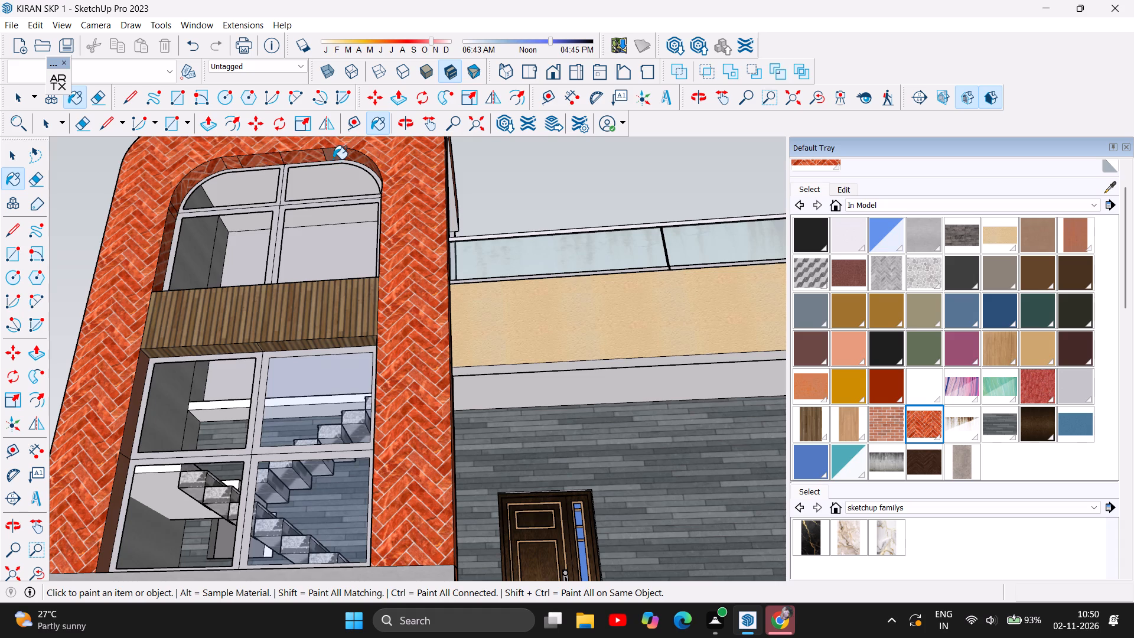
pyautogui.click(333, 159)
# Paint the opening's inner side faces below the wood band, on the side away from the balcony, with the herringbone brick material.
pyautogui.scroll(-2, 558, 255)
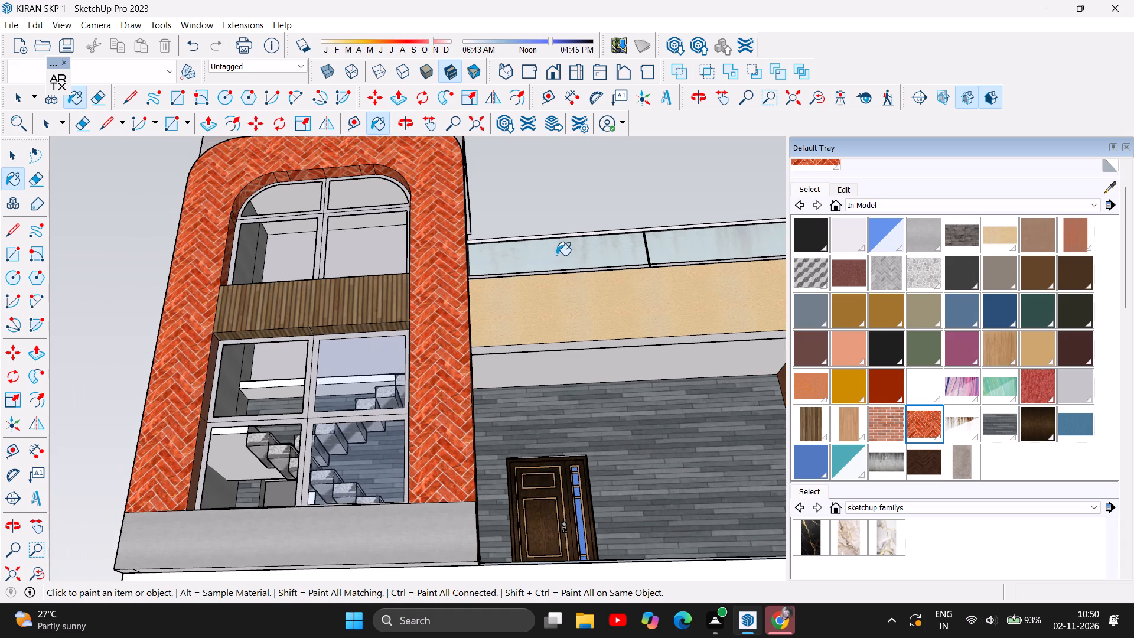
pyautogui.scroll(7, 231, 432)
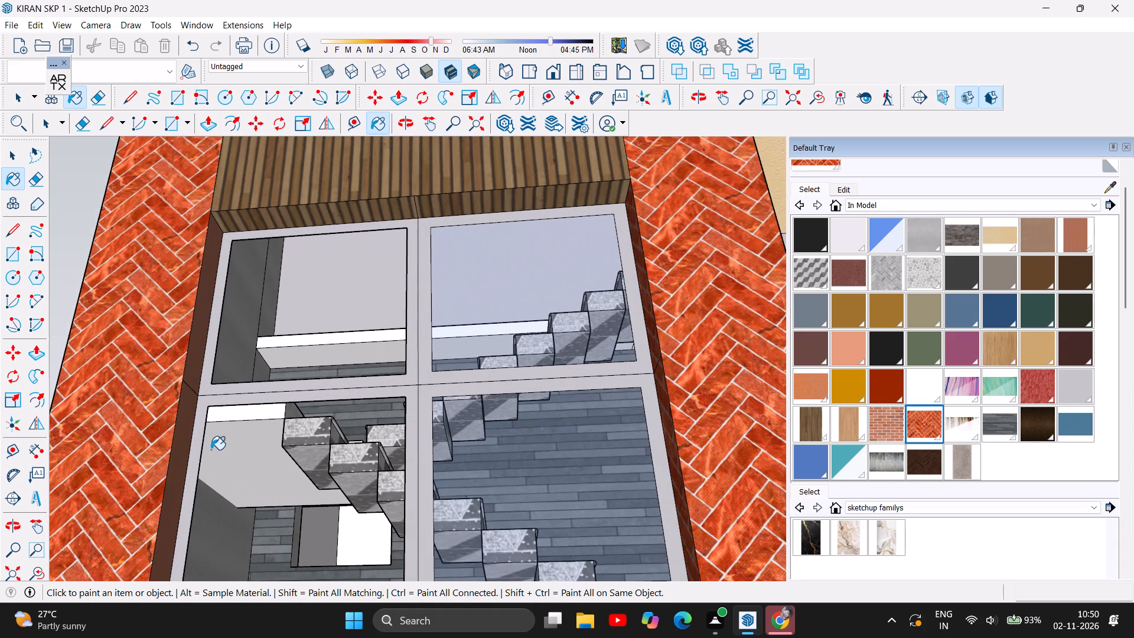
pyautogui.click(191, 364)
pyautogui.click(181, 438)
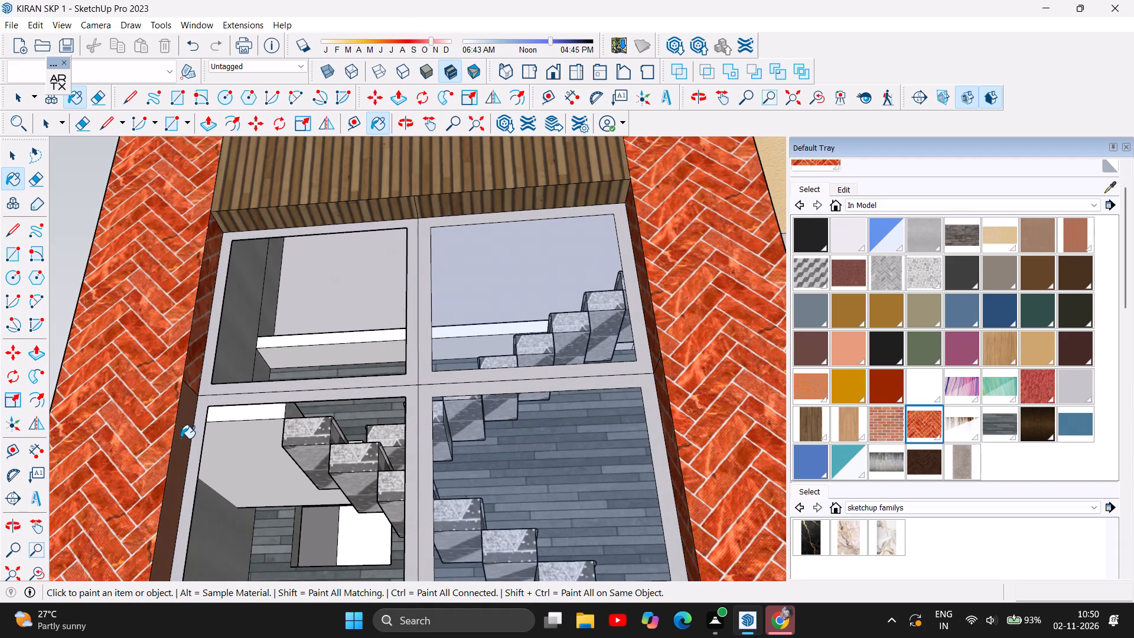
# Examine the brick arch and tower from the front and from the outer side of the house.
pyautogui.click(402, 130)
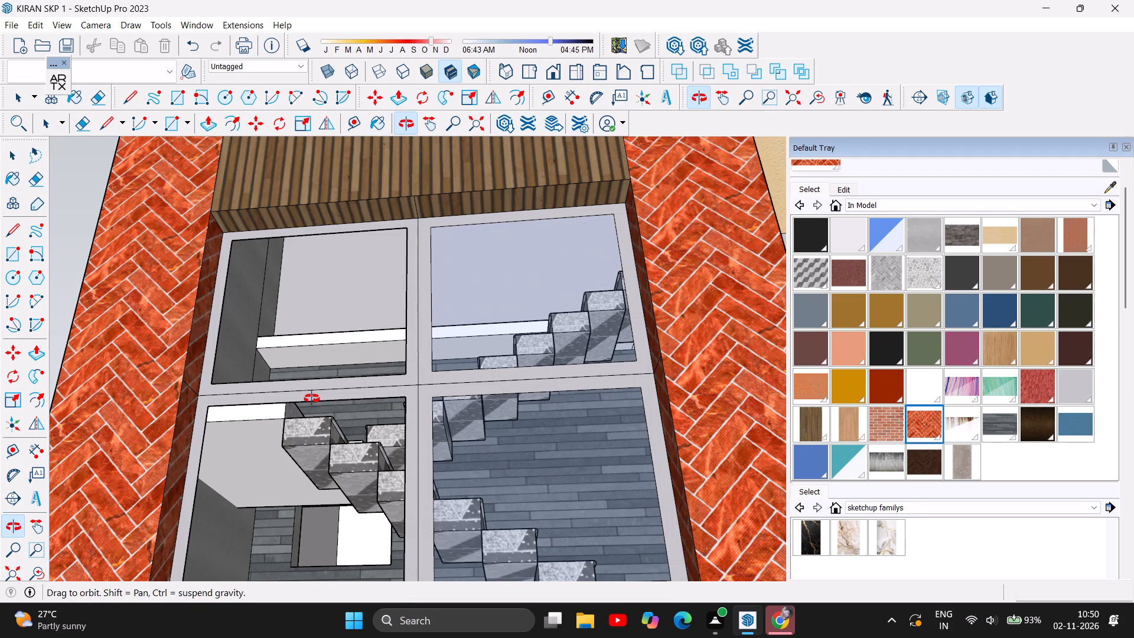
pyautogui.moveTo(312, 399); pyautogui.dragTo(305, 526)
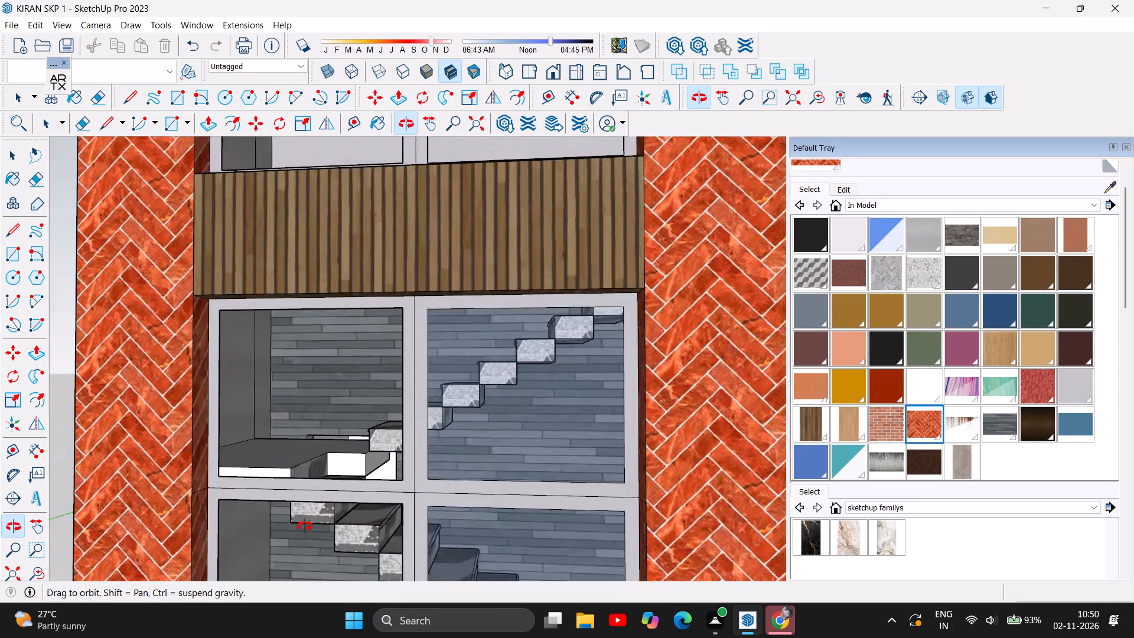
pyautogui.moveTo(305, 526); pyautogui.dragTo(276, 556)
pyautogui.scroll(-4, 436, 475)
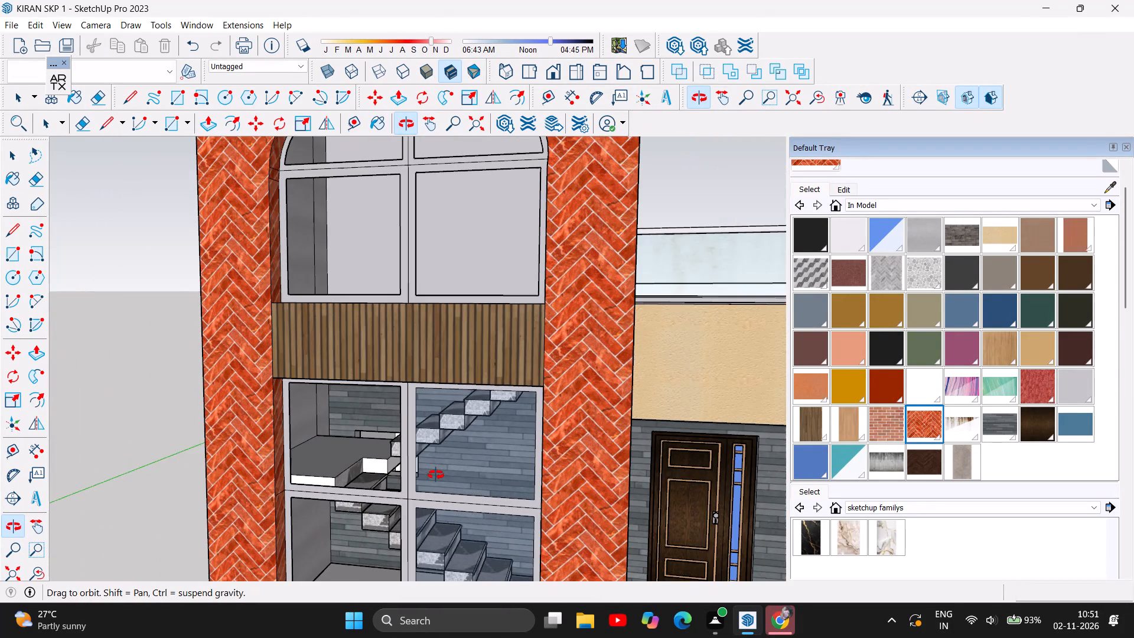
pyautogui.scroll(-7, 436, 475)
pyautogui.scroll(1, 436, 475)
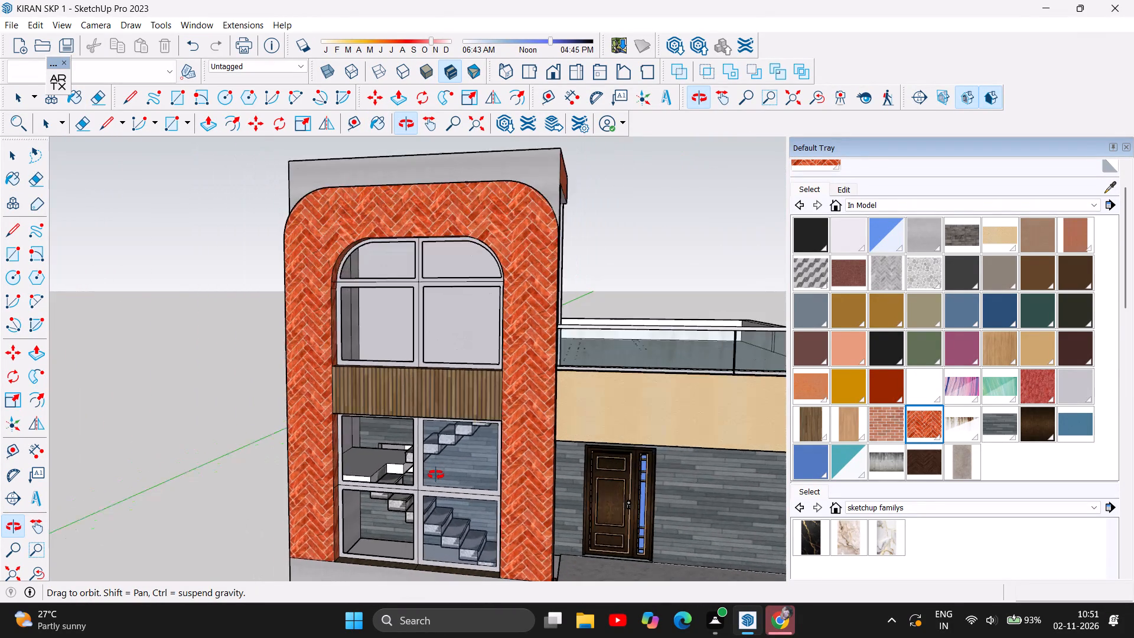
pyautogui.scroll(-6, 436, 475)
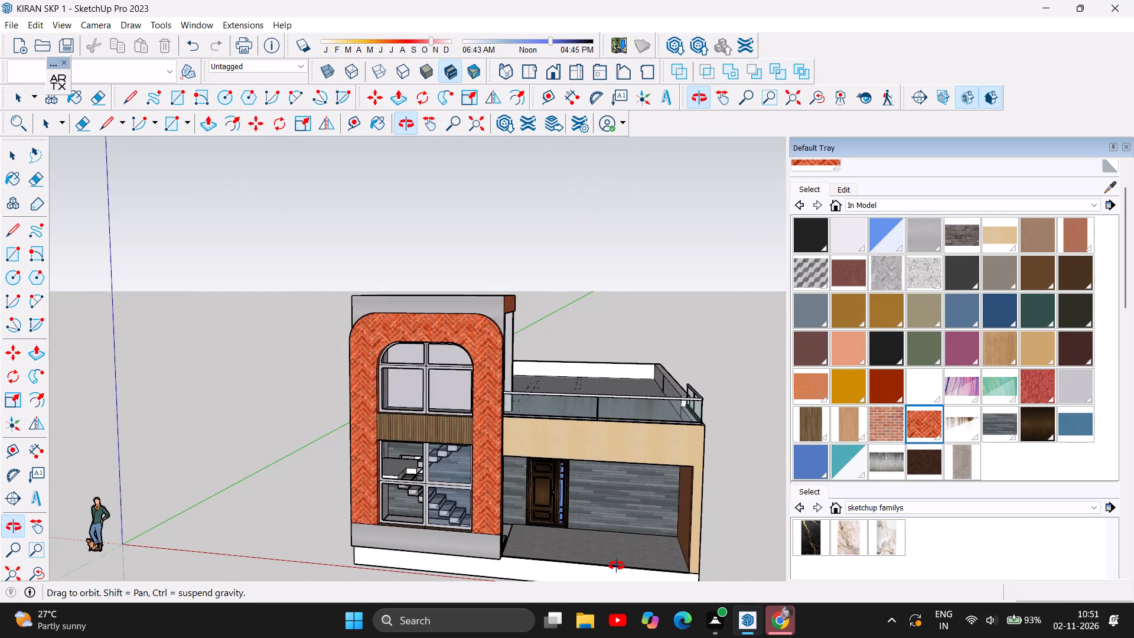
pyautogui.moveTo(630, 550); pyautogui.dragTo(672, 519)
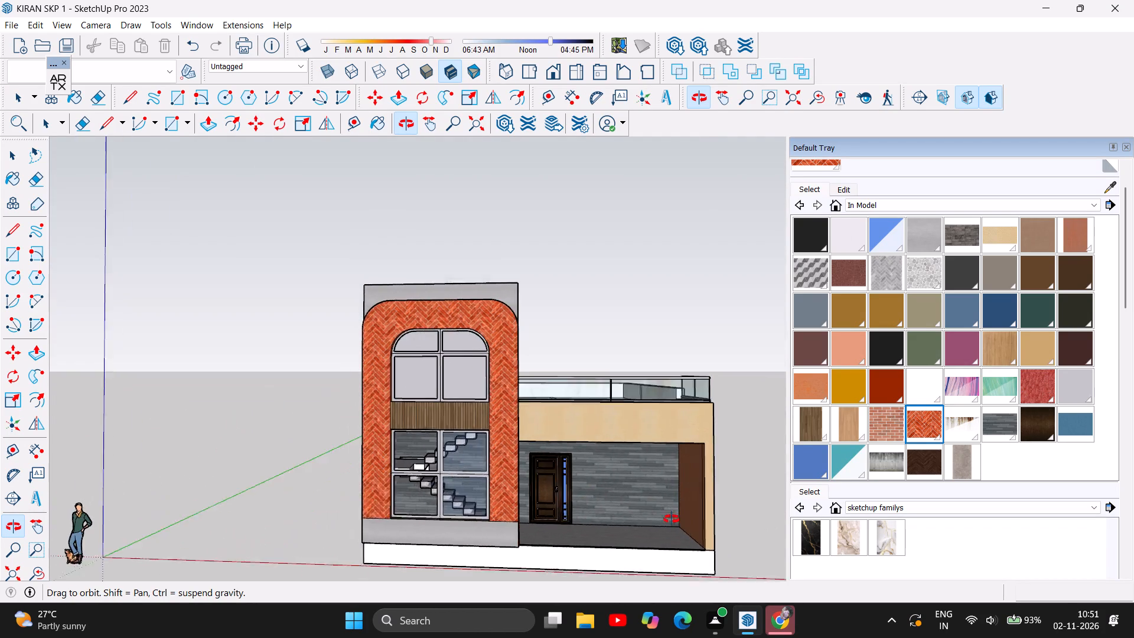
pyautogui.moveTo(672, 519); pyautogui.dragTo(709, 535)
pyautogui.click(709, 535)
pyautogui.scroll(3, 452, 542)
pyautogui.moveTo(475, 490); pyautogui.dragTo(644, 519)
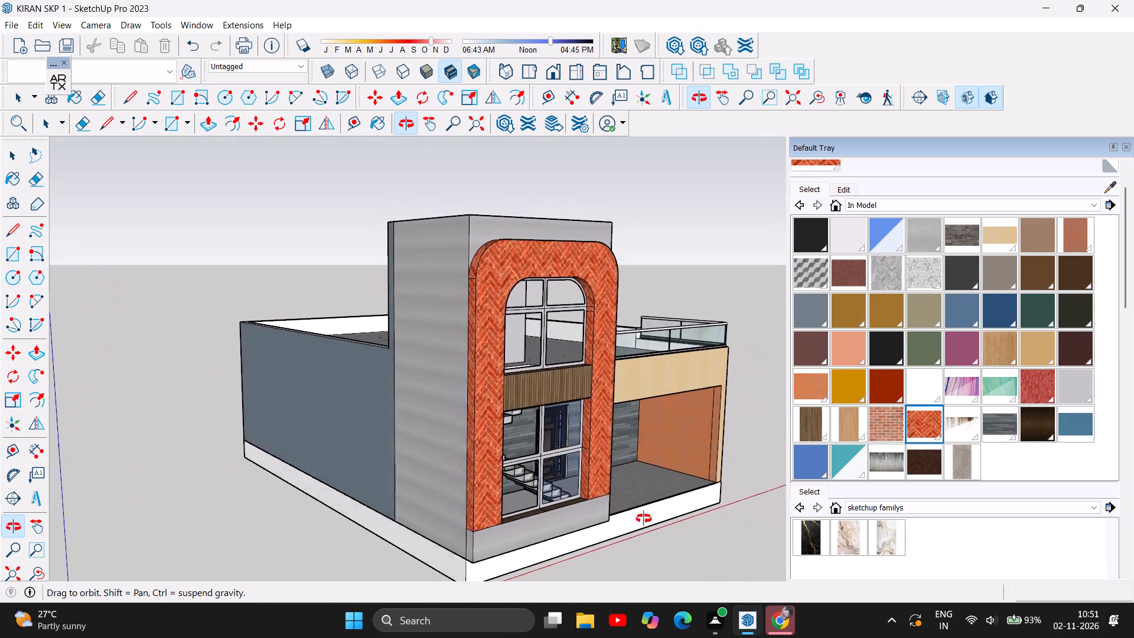
pyautogui.moveTo(644, 519); pyautogui.dragTo(637, 514)
pyautogui.moveTo(636, 514); pyautogui.dragTo(511, 485)
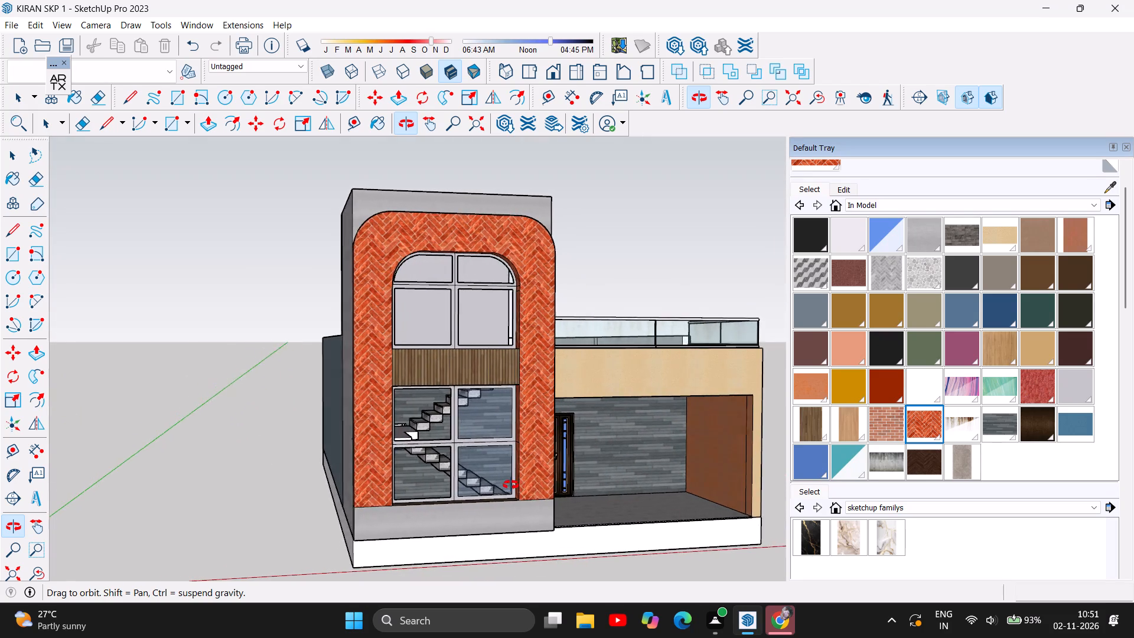
pyautogui.moveTo(511, 485); pyautogui.dragTo(497, 486)
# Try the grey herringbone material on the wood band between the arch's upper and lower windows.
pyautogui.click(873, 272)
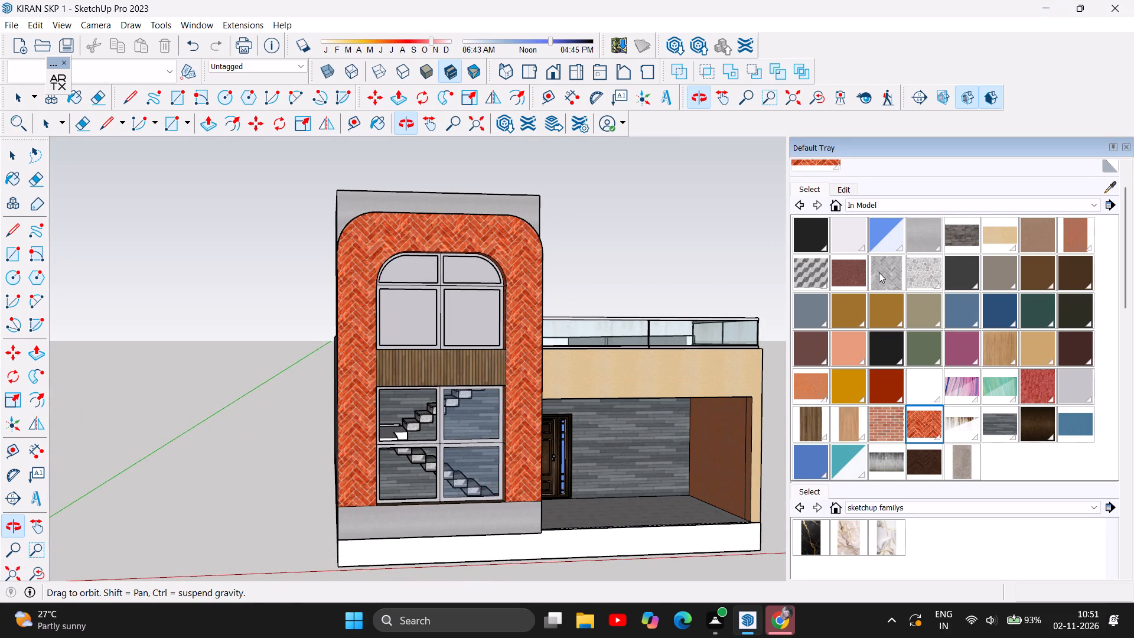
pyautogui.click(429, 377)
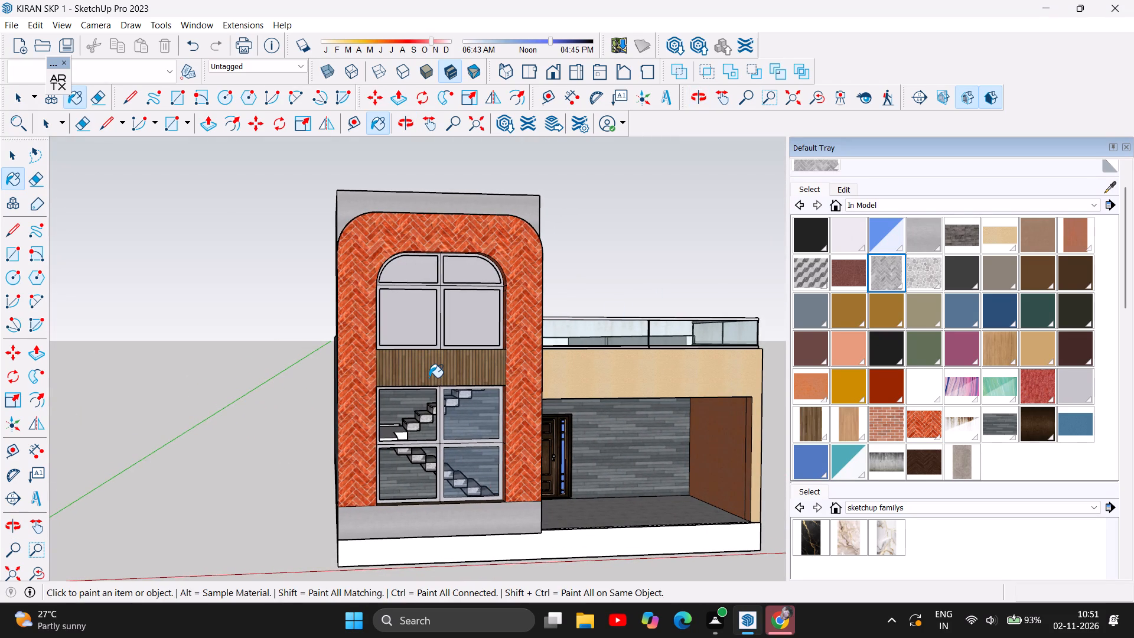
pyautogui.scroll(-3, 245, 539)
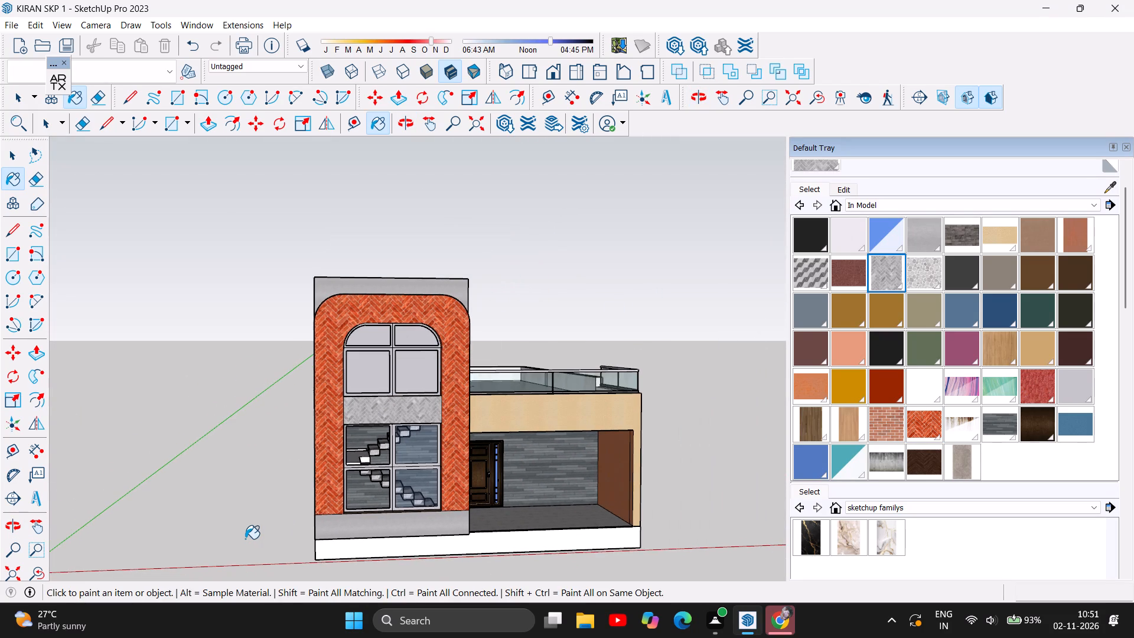
# Paint the band between the arch's upper and lower windows with the light beige wood material used on the balcony fascia.
pyautogui.scroll(-1, 940, 423)
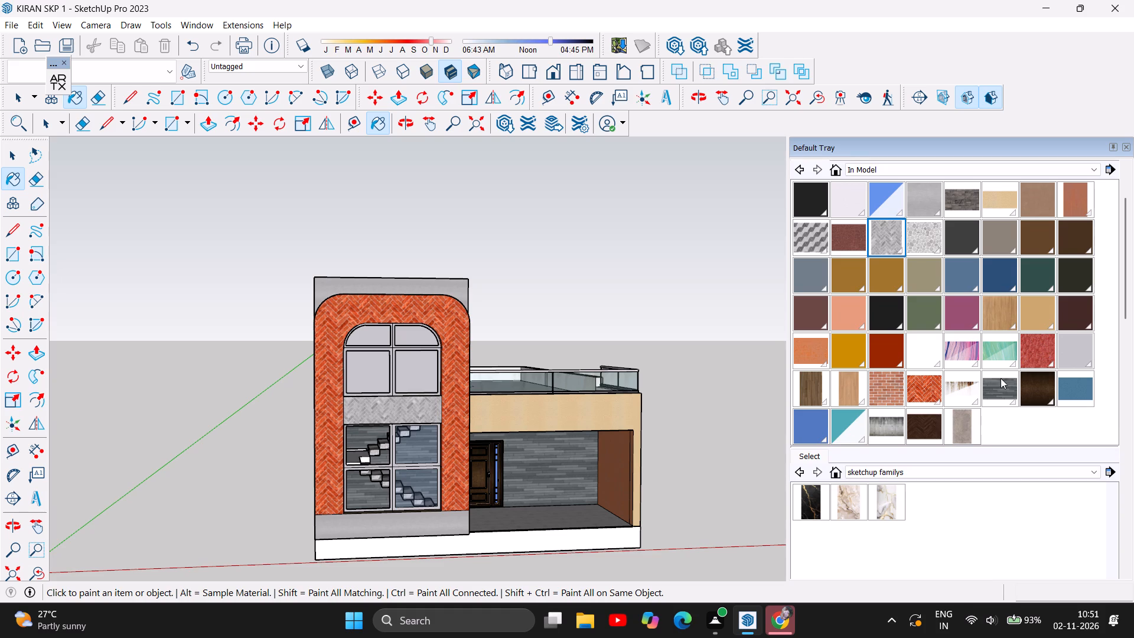
pyautogui.click(995, 207)
pyautogui.click(376, 405)
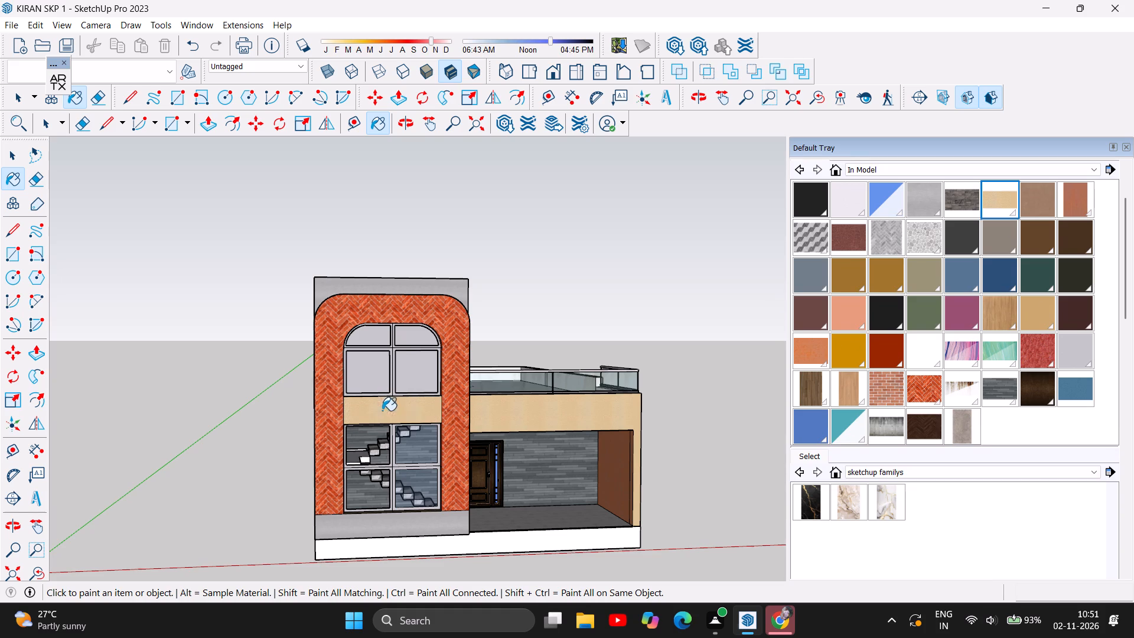
# Examine how the band between the windows matches the balcony fascia across the whole front elevation.
pyautogui.scroll(-4, 205, 526)
pyautogui.scroll(-1, 266, 496)
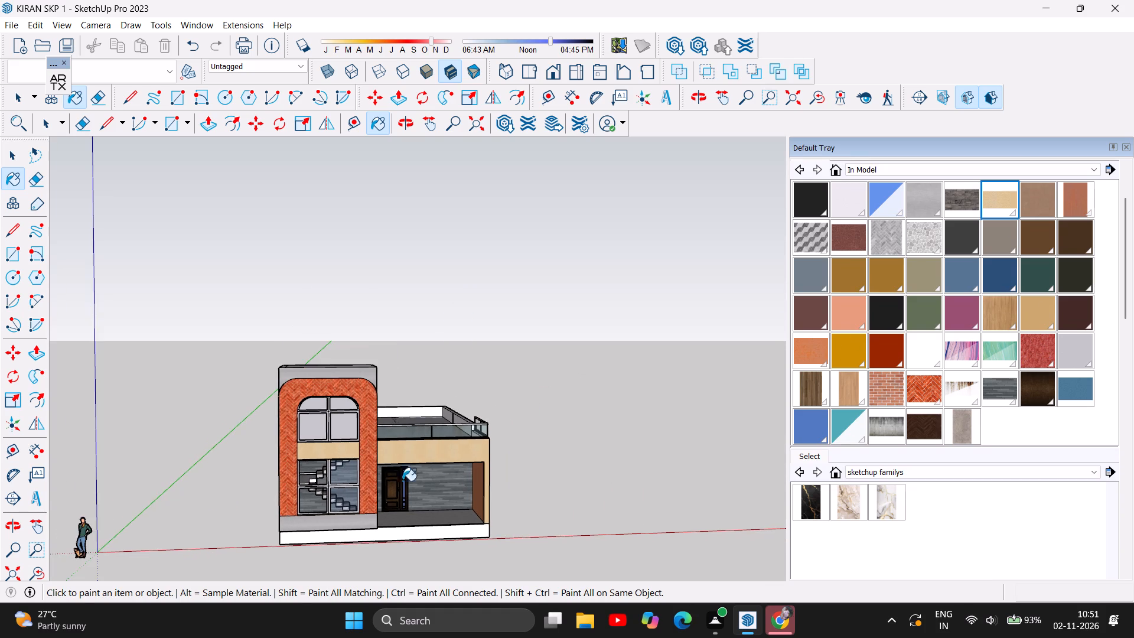
pyautogui.scroll(4, 472, 485)
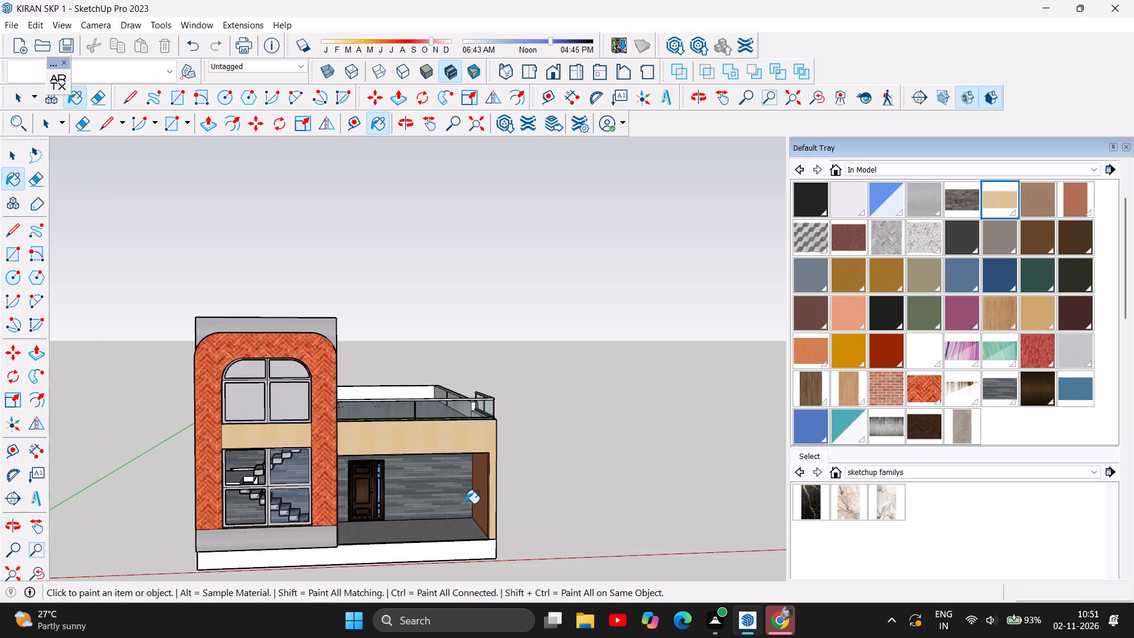
pyautogui.scroll(6, 465, 503)
pyautogui.scroll(-3, 464, 504)
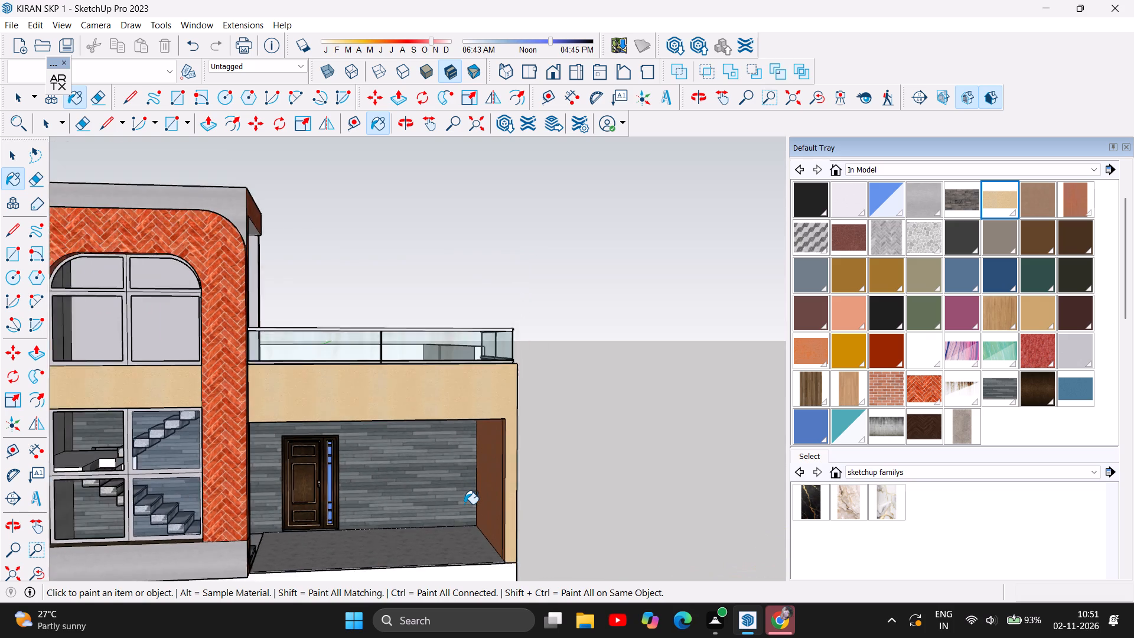
pyautogui.scroll(-3, 464, 504)
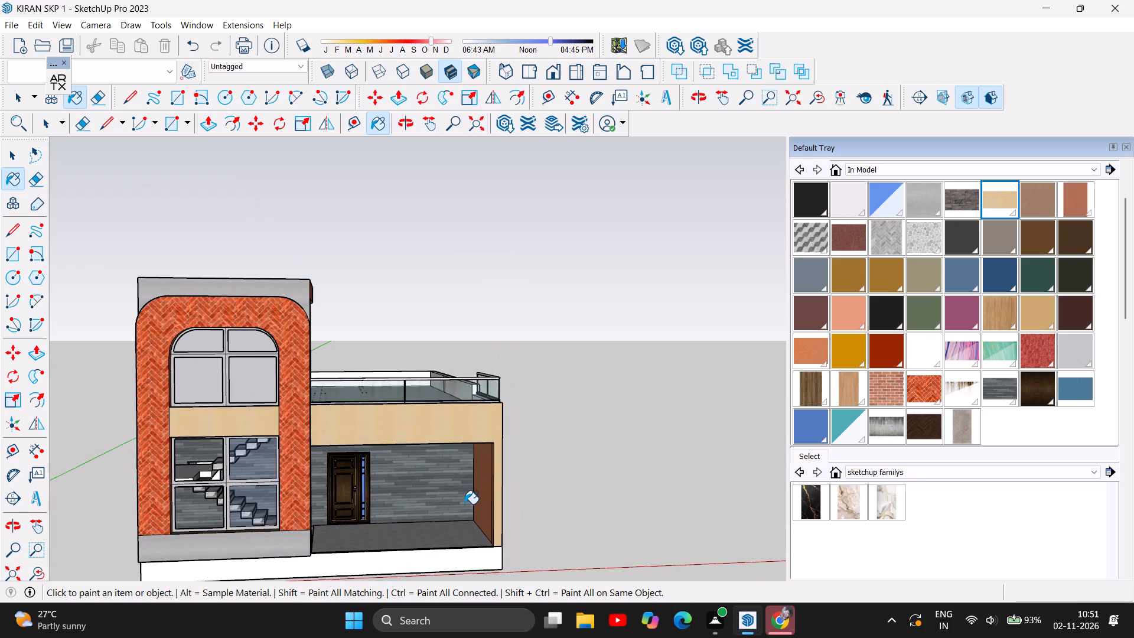
# Push the underside of the balcony fascia above the entrance porch up by about 1' 10" to make the fascia shallower.
pyautogui.scroll(2, 416, 497)
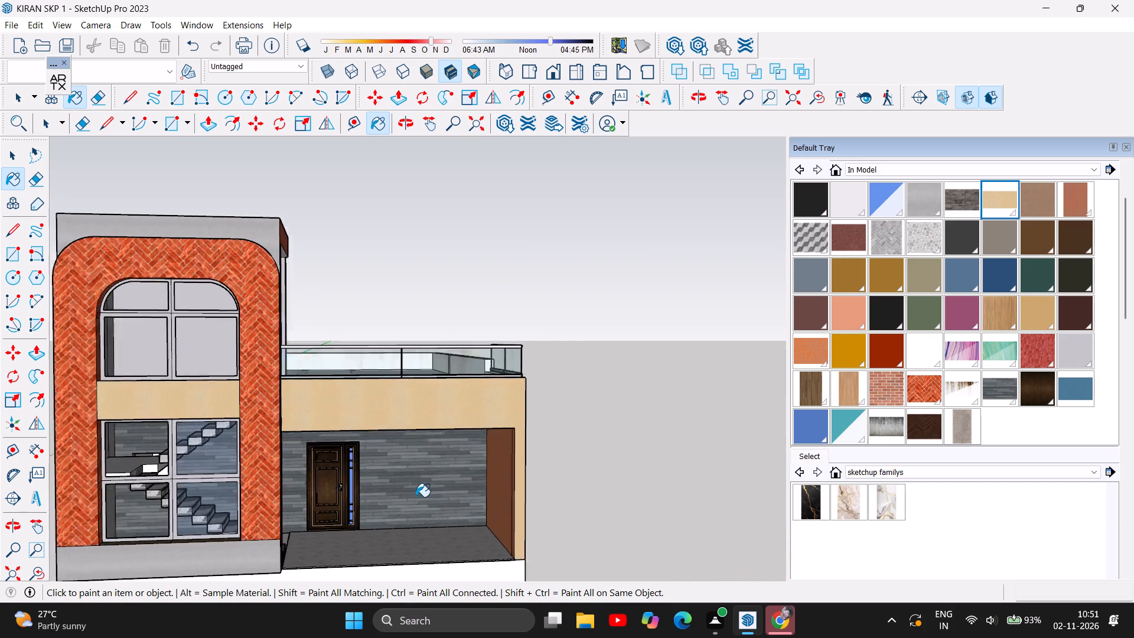
pyautogui.scroll(3, 416, 497)
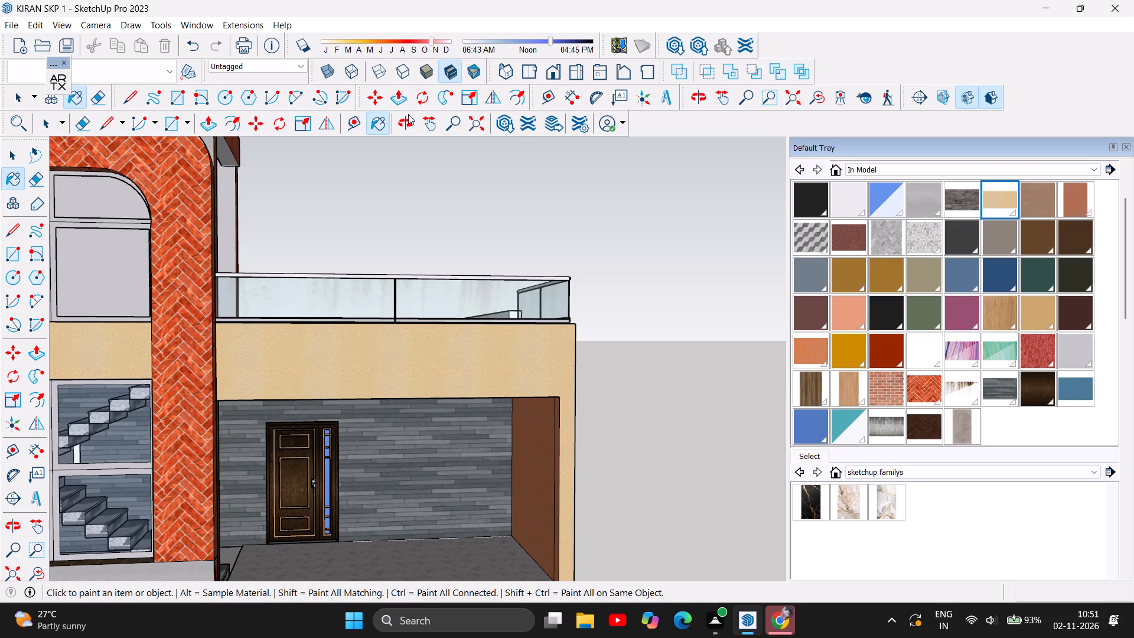
pyautogui.click(408, 114)
pyautogui.moveTo(405, 464); pyautogui.dragTo(454, 313)
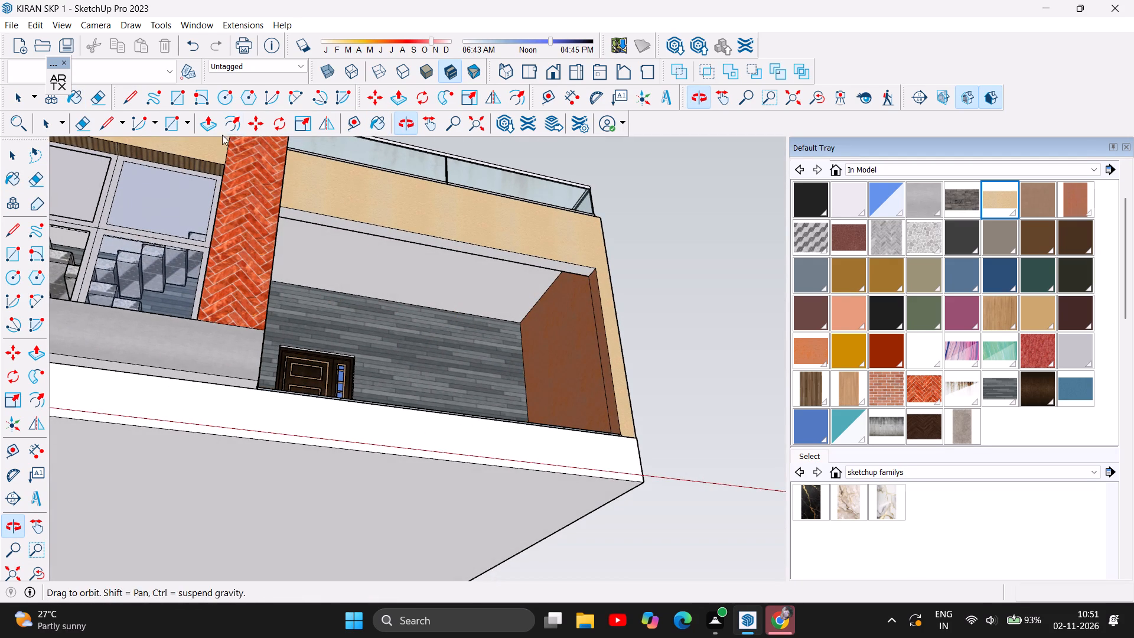
pyautogui.click(214, 129)
pyautogui.click(457, 244)
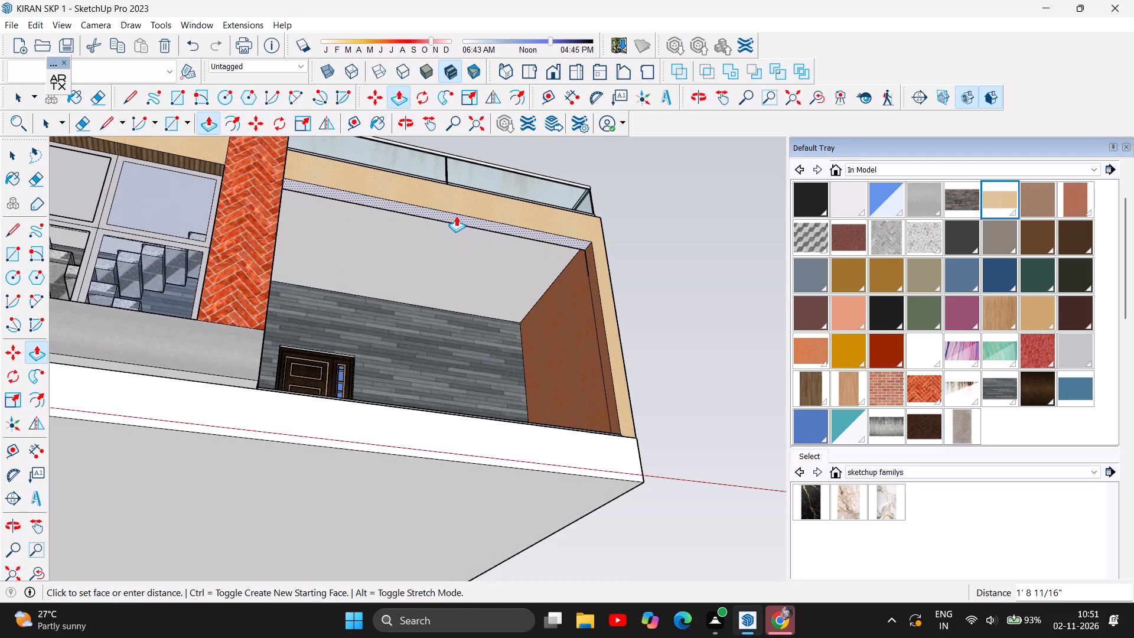
pyautogui.click(456, 214)
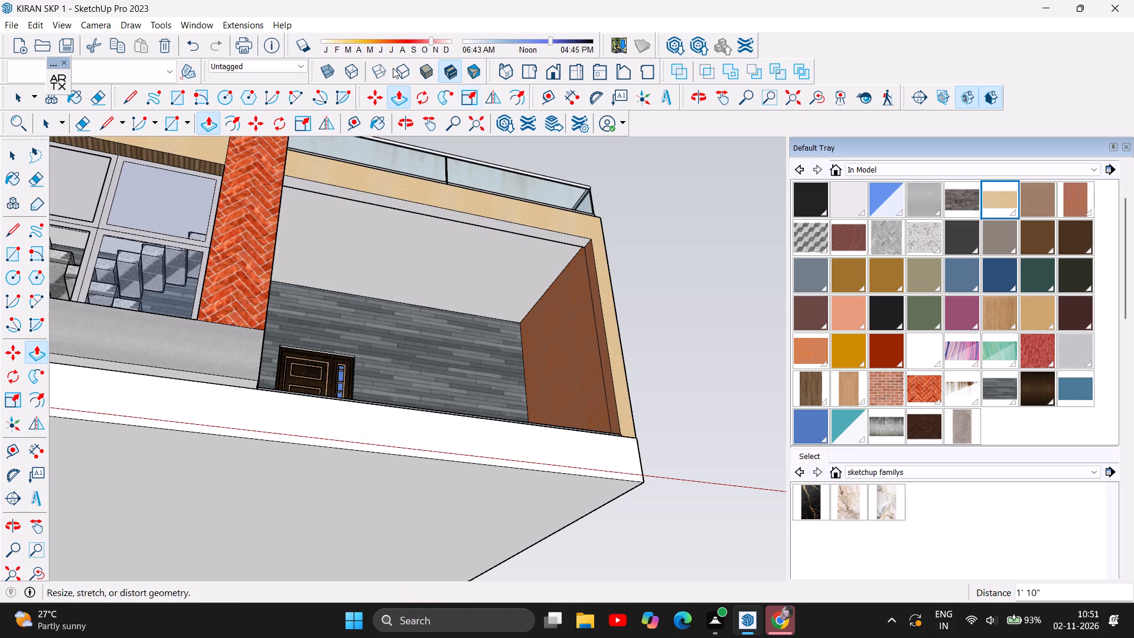
# Place a horizontal guide about 6' 2 5/8" long from the window band's lower corner across the brick column towards the balcony fascia.
pyautogui.click(408, 129)
pyautogui.moveTo(462, 269); pyautogui.dragTo(429, 431)
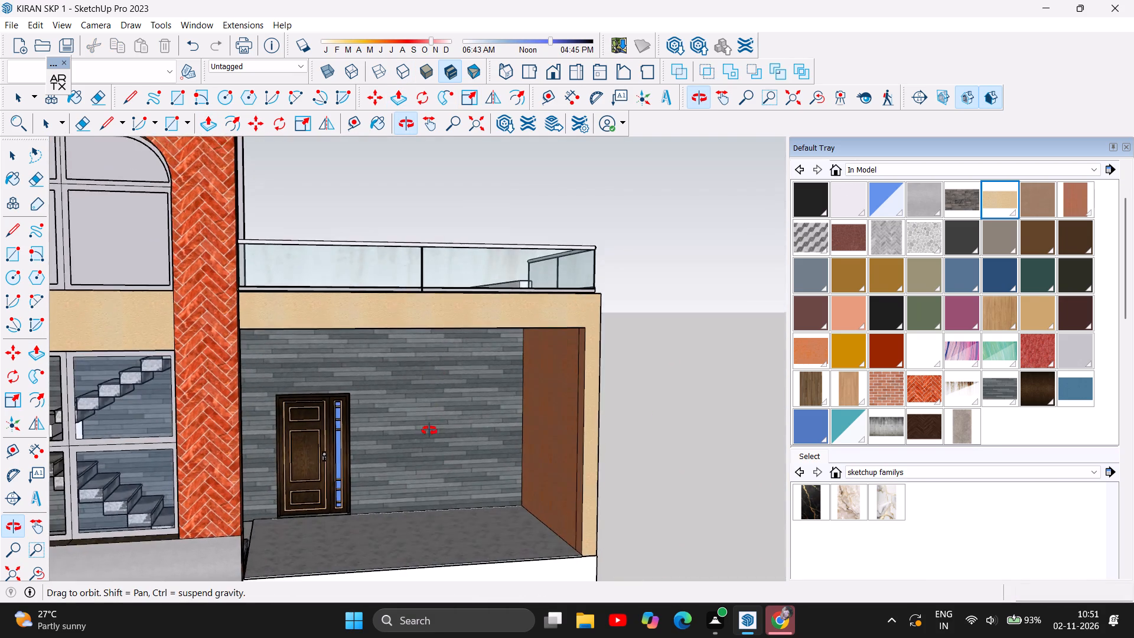
pyautogui.moveTo(429, 431); pyautogui.dragTo(441, 386)
pyautogui.scroll(2, 189, 299)
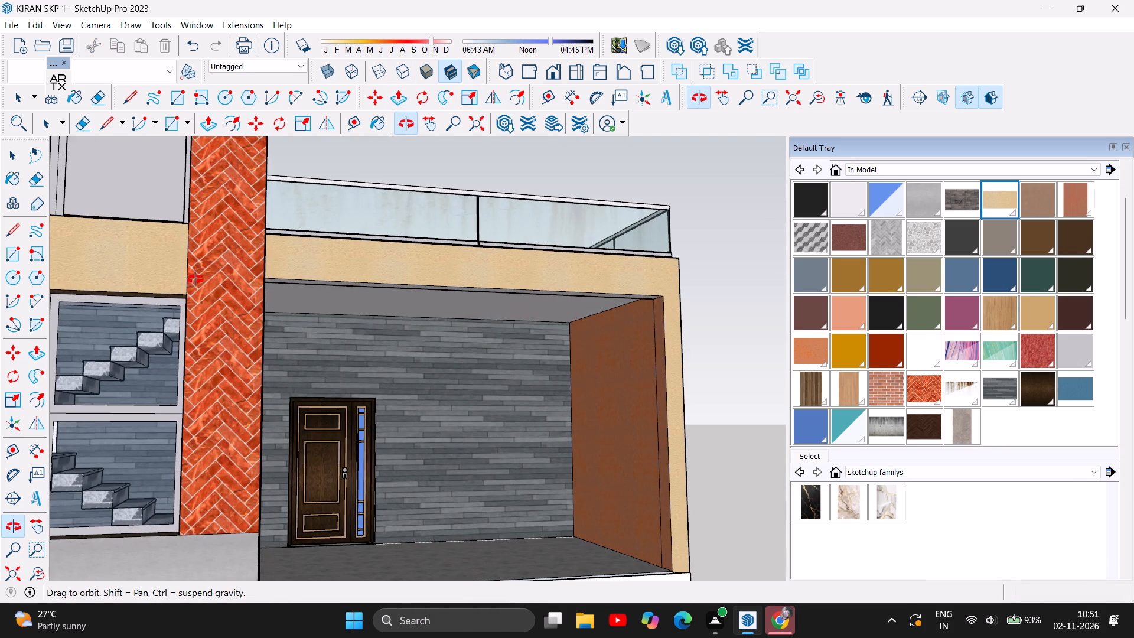
pyautogui.scroll(7, 195, 279)
pyautogui.moveTo(179, 327); pyautogui.dragTo(225, 304)
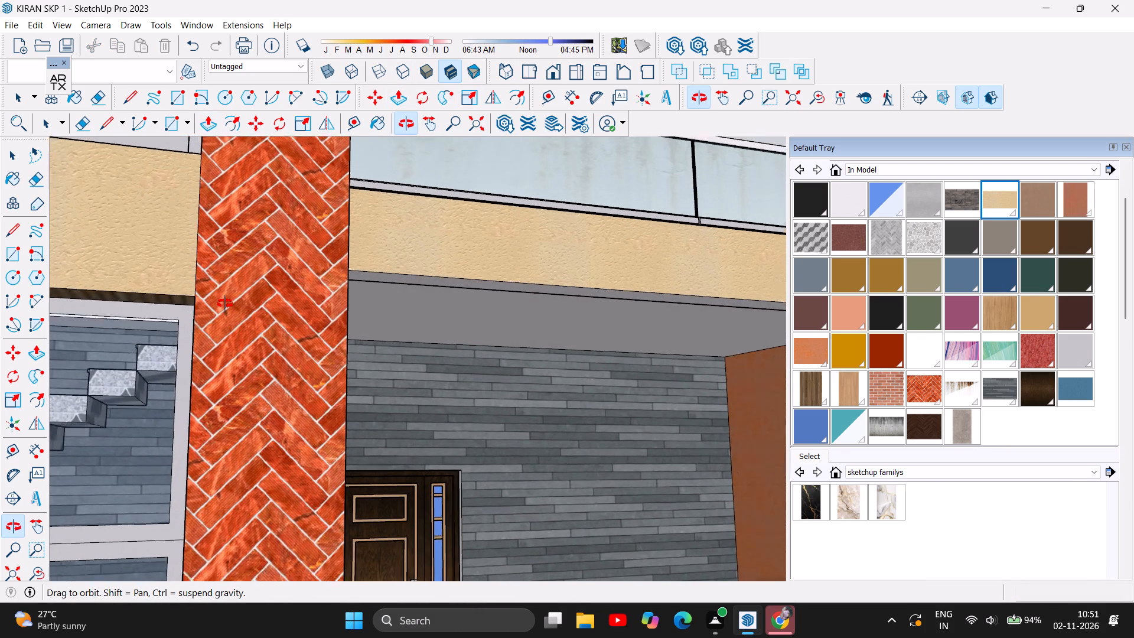
pyautogui.moveTo(225, 304); pyautogui.dragTo(214, 305)
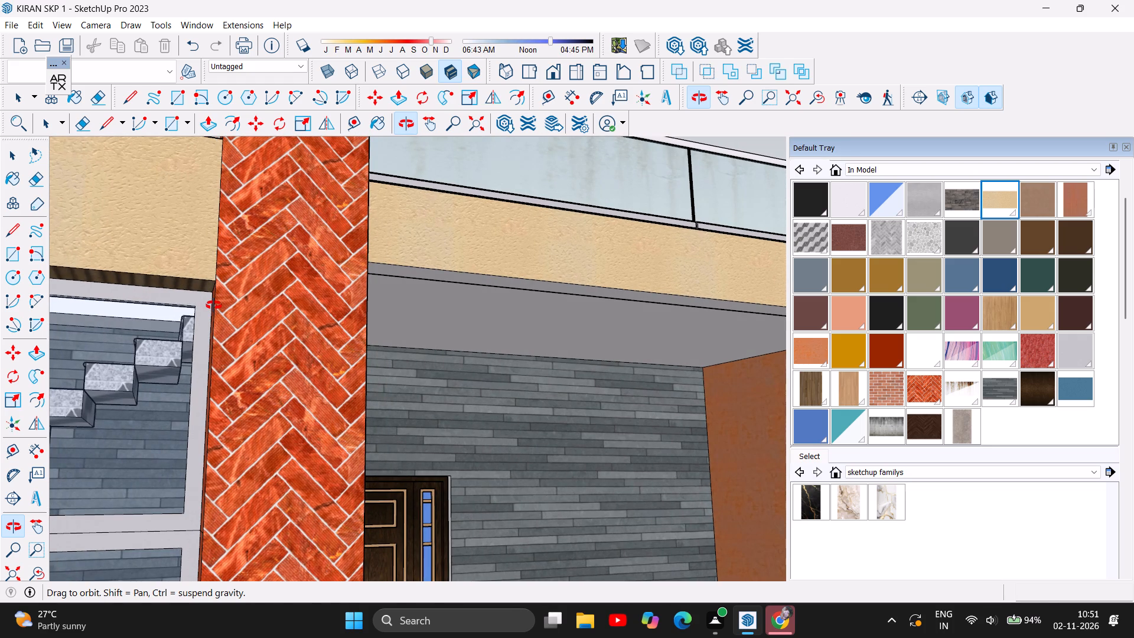
pyautogui.press('t')
pyautogui.click(214, 281)
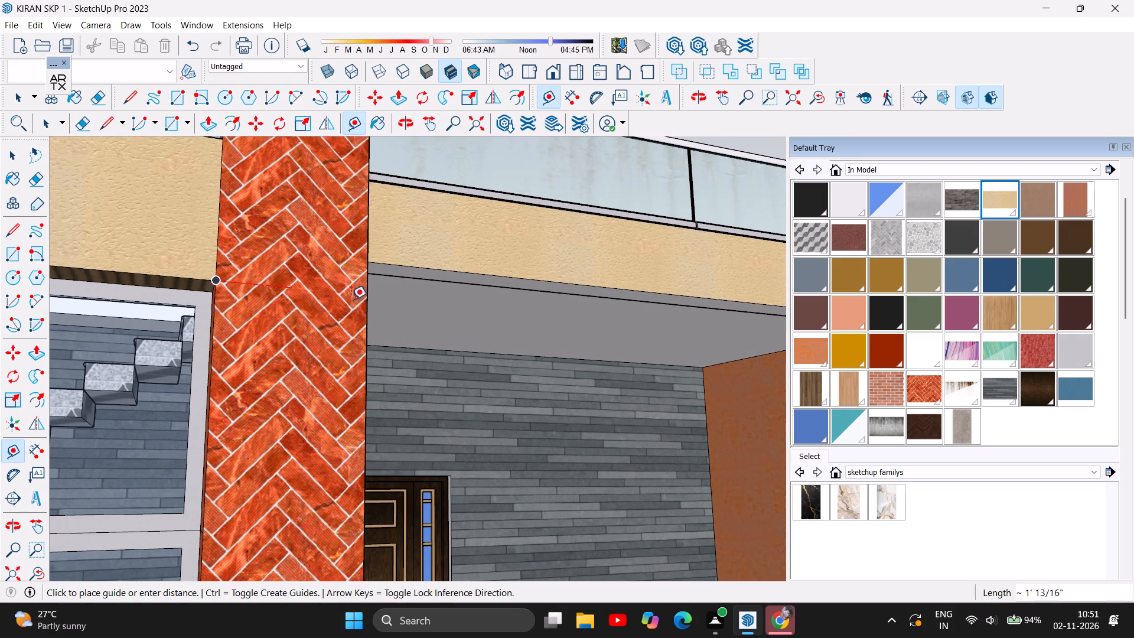
pyautogui.click(558, 310)
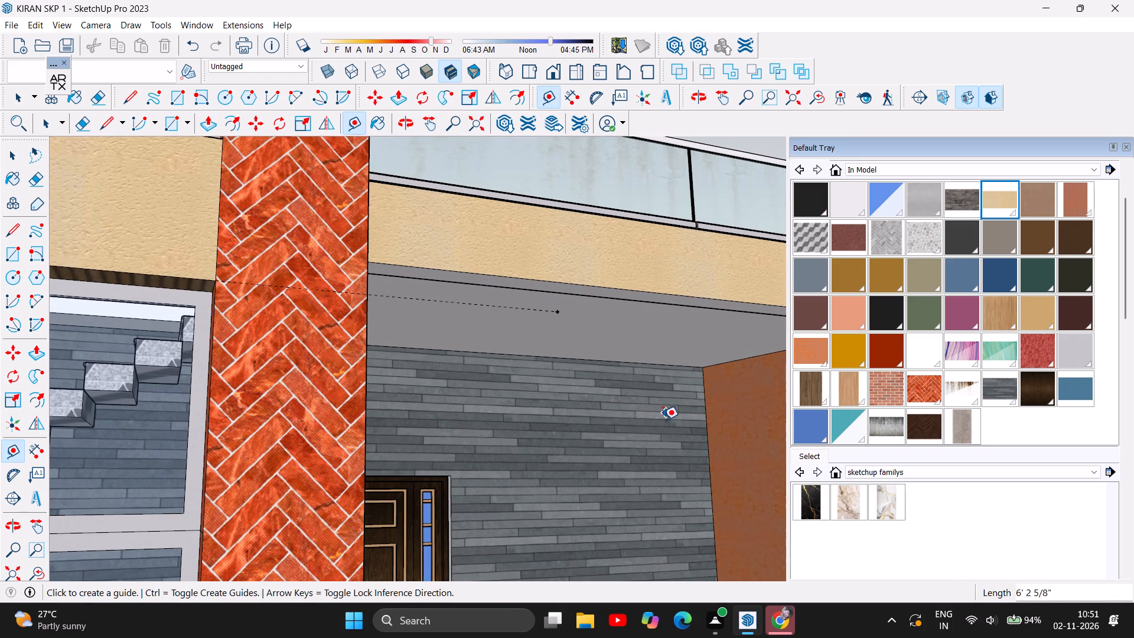
# Pull the underside of the balcony fascia down by 7 5/8" towards the guide line.
pyautogui.click(206, 115)
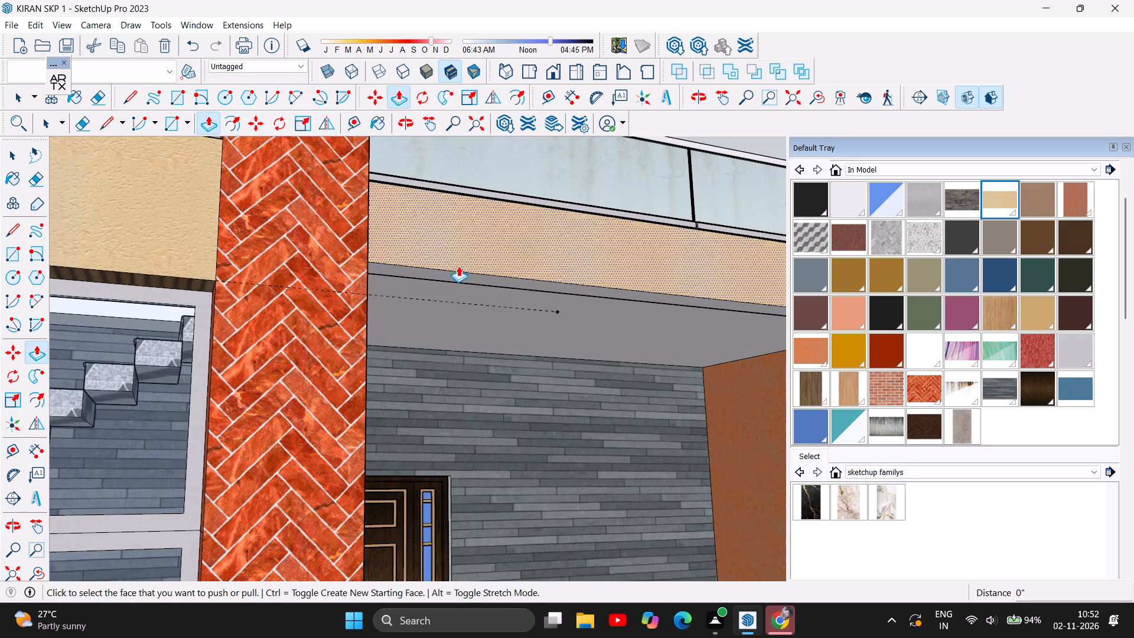
pyautogui.click(415, 272)
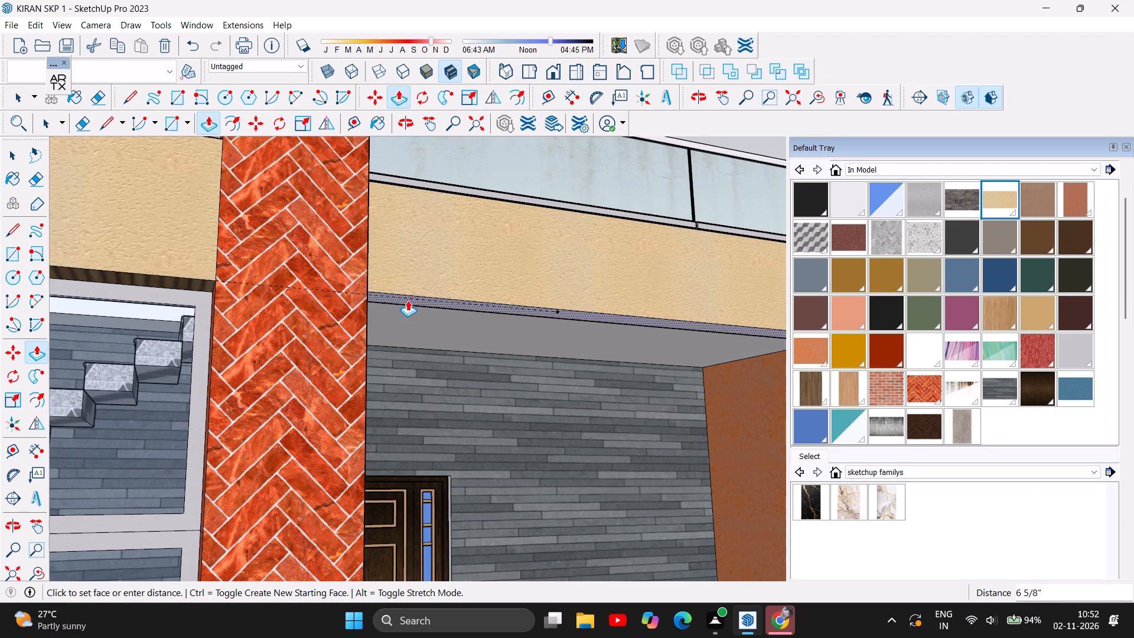
pyautogui.click(408, 304)
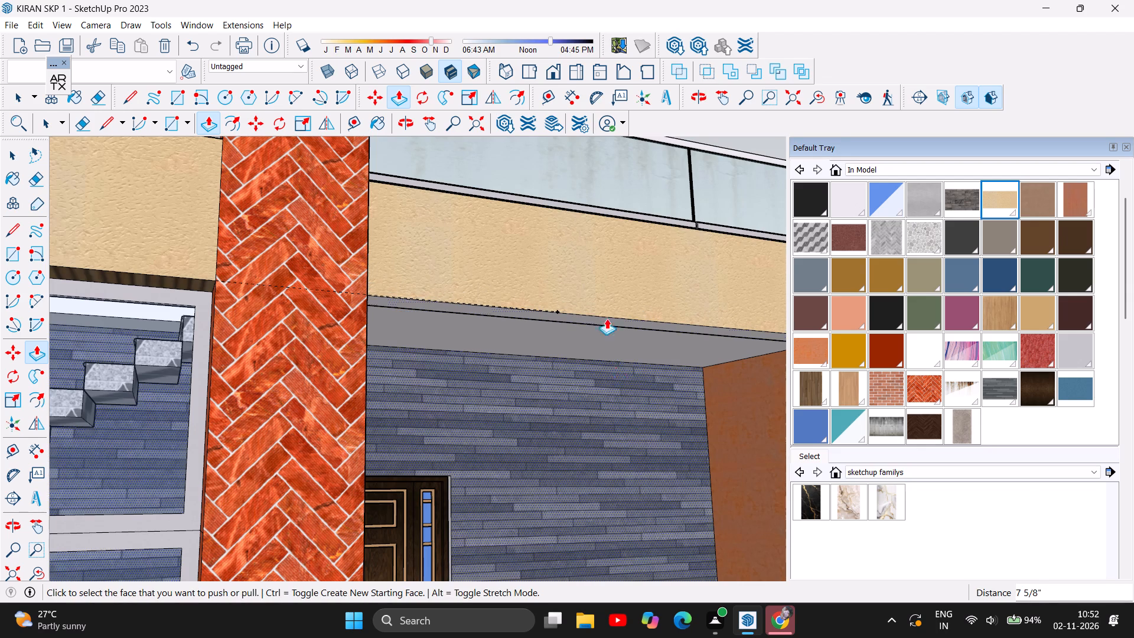
# Check the fascia's lower edge against the guide from several angles and pull its underside slightly further down.
pyautogui.click(402, 125)
pyautogui.moveTo(433, 297); pyautogui.dragTo(313, 396)
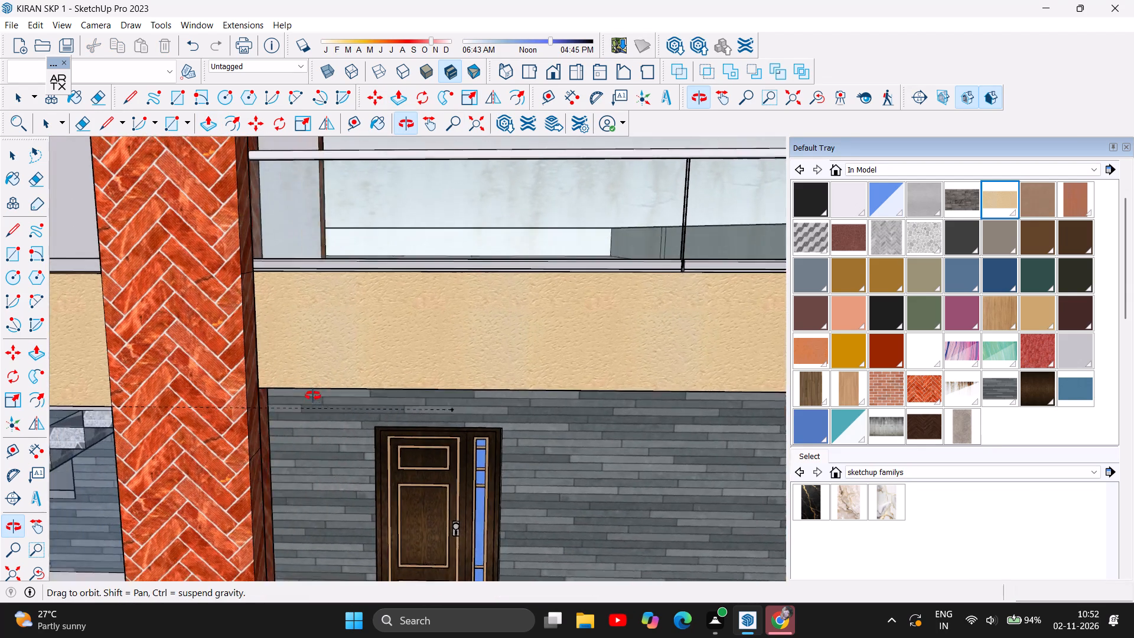
pyautogui.moveTo(313, 396); pyautogui.dragTo(326, 362)
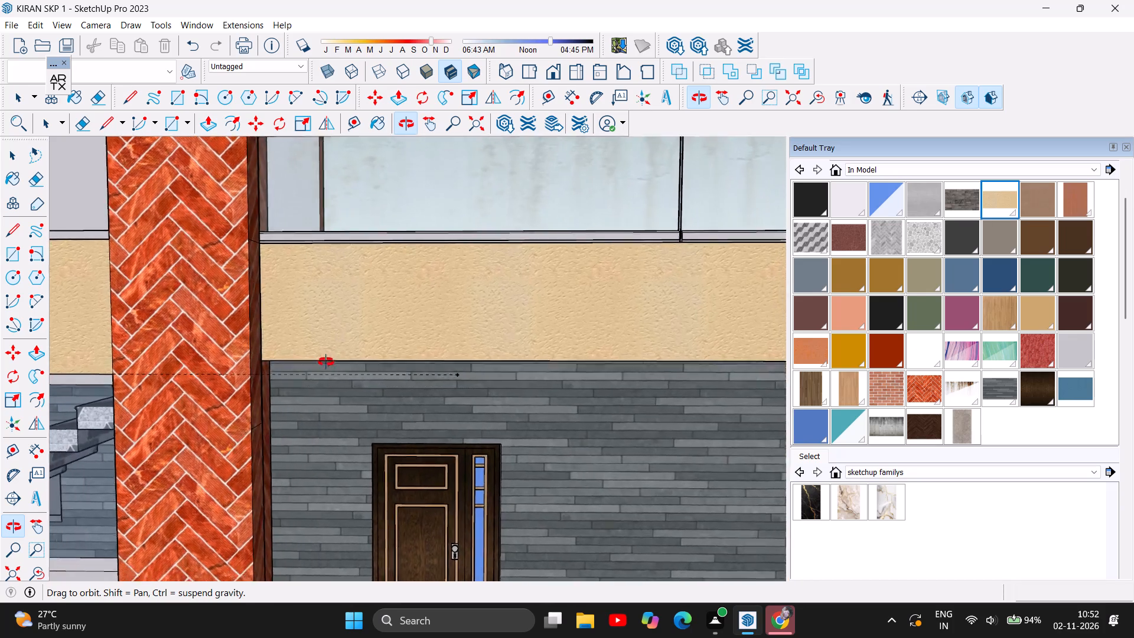
pyautogui.moveTo(326, 362); pyautogui.dragTo(105, 348)
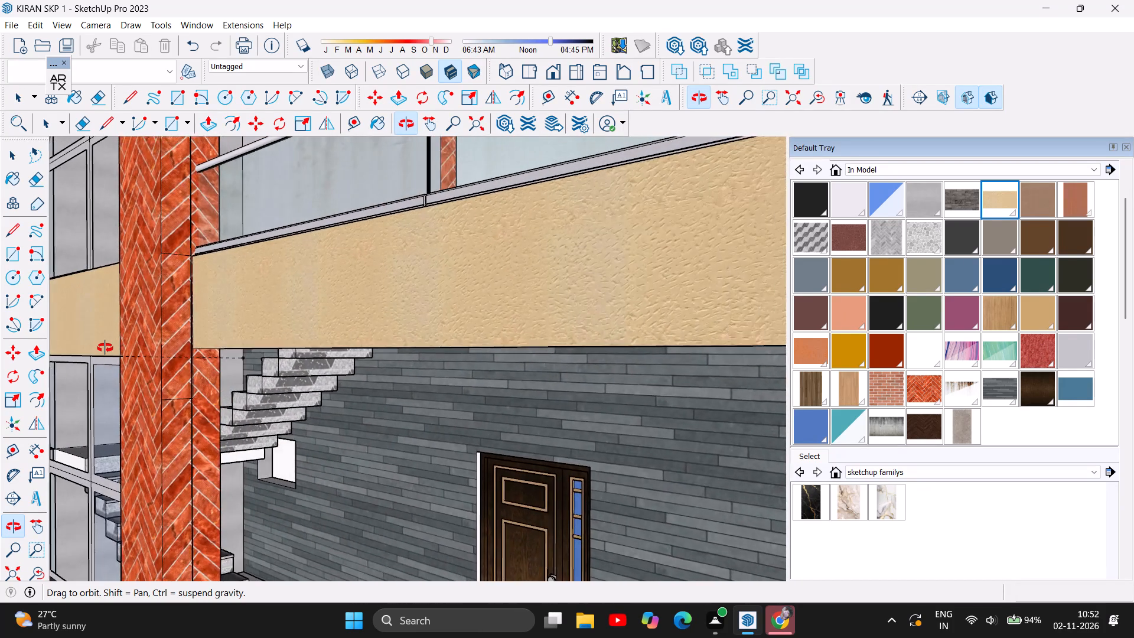
pyautogui.moveTo(105, 348); pyautogui.dragTo(218, 412)
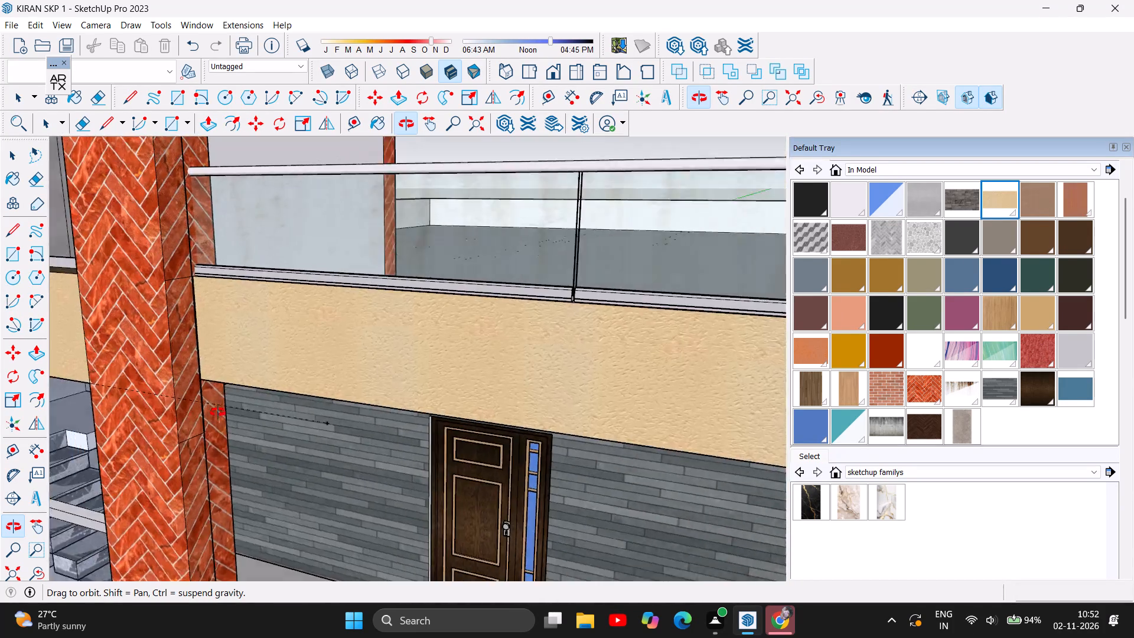
pyautogui.moveTo(218, 412); pyautogui.dragTo(540, 385)
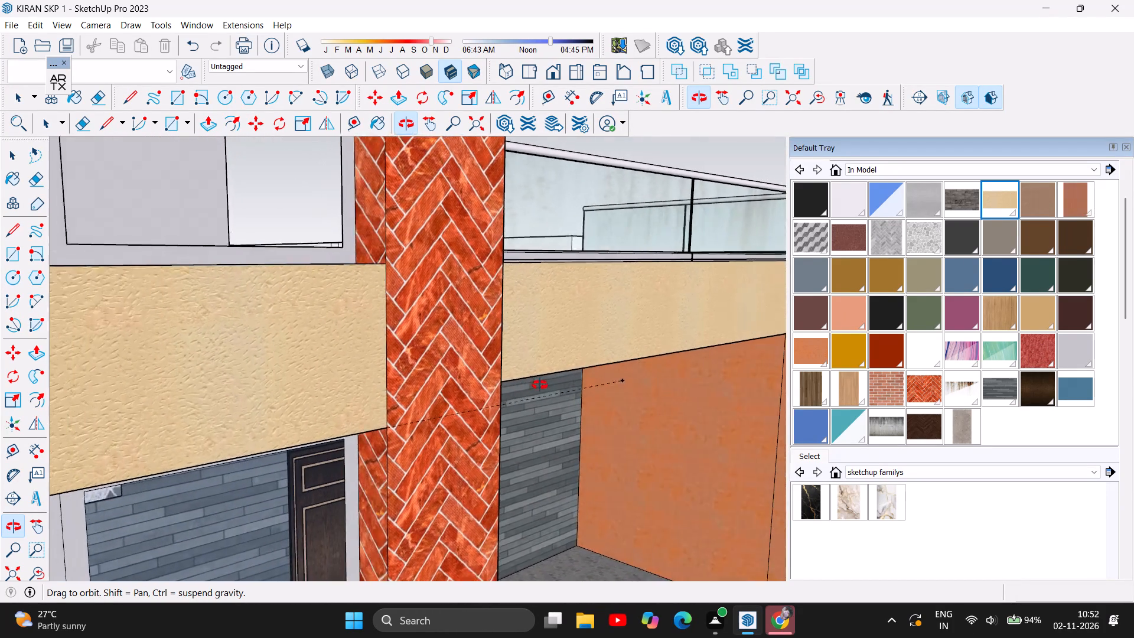
pyautogui.moveTo(540, 385); pyautogui.dragTo(512, 288)
pyautogui.click(512, 288)
pyautogui.click(201, 128)
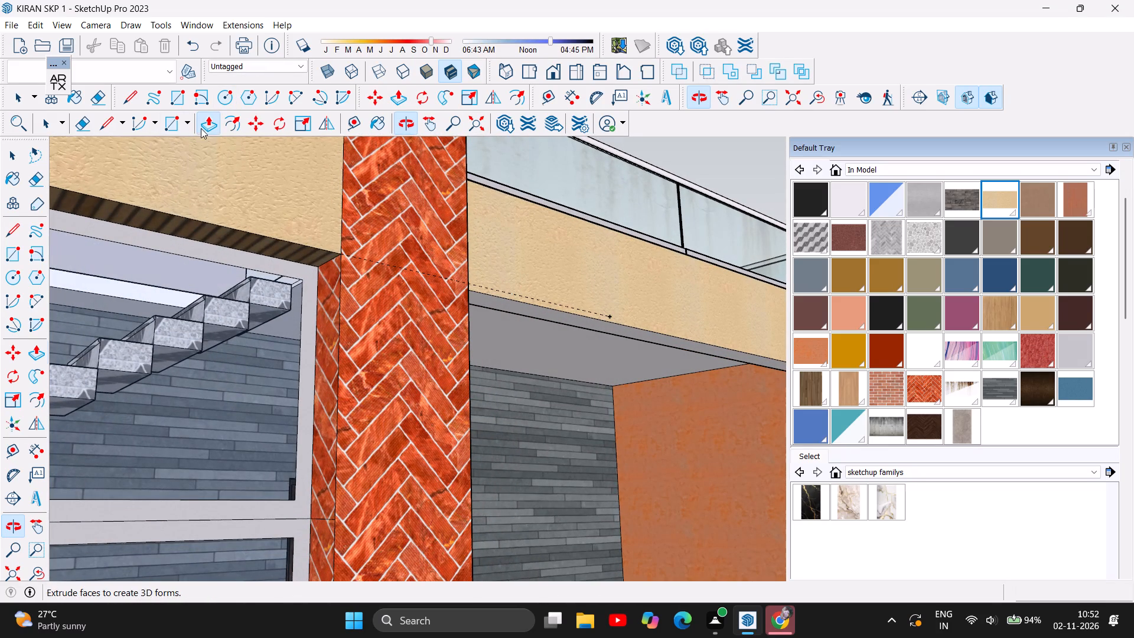
pyautogui.moveTo(499, 300); pyautogui.dragTo(499, 307)
# Measure the depth of the brick column's side face, from its front edge to its back edge at guide height.
pyautogui.click(402, 126)
pyautogui.moveTo(431, 233); pyautogui.dragTo(425, 275)
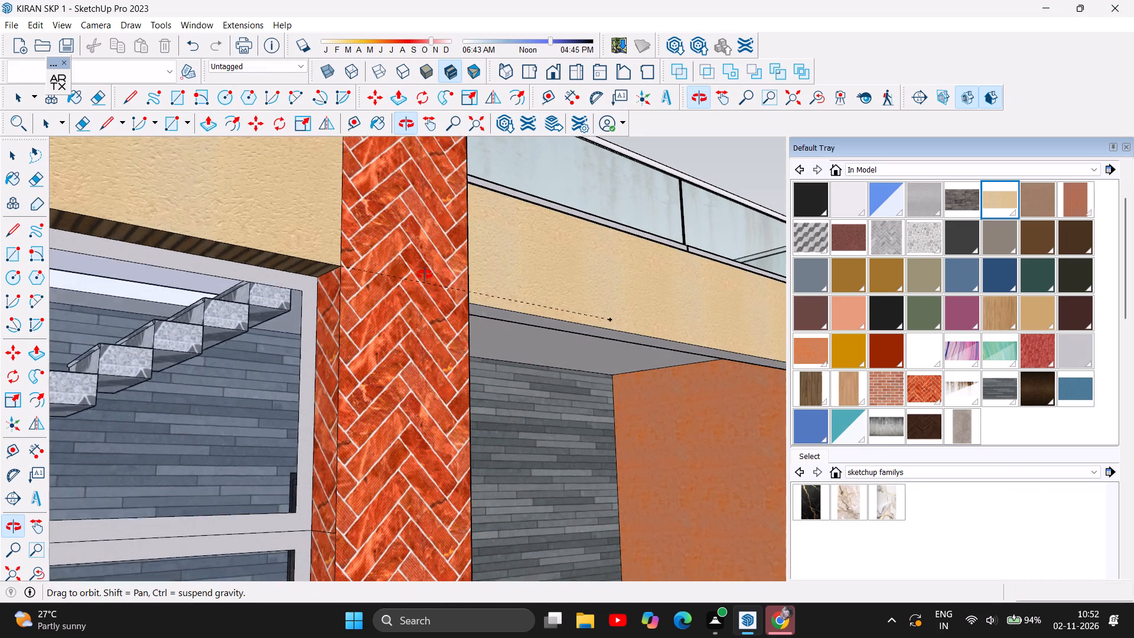
pyautogui.moveTo(425, 275); pyautogui.dragTo(189, 317)
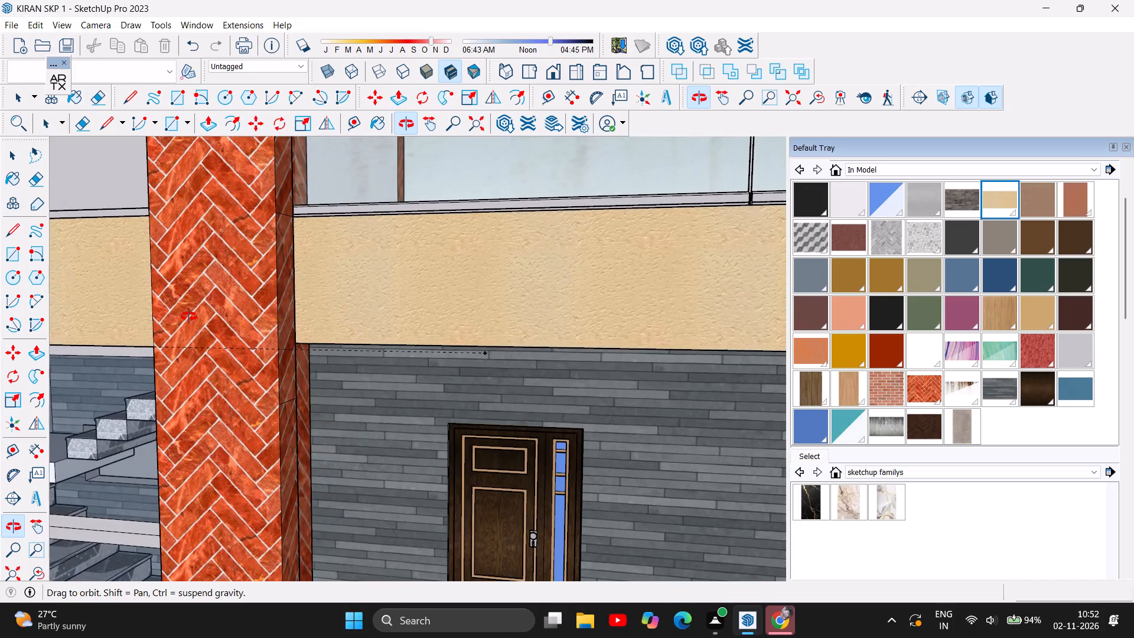
pyautogui.moveTo(189, 317); pyautogui.dragTo(181, 323)
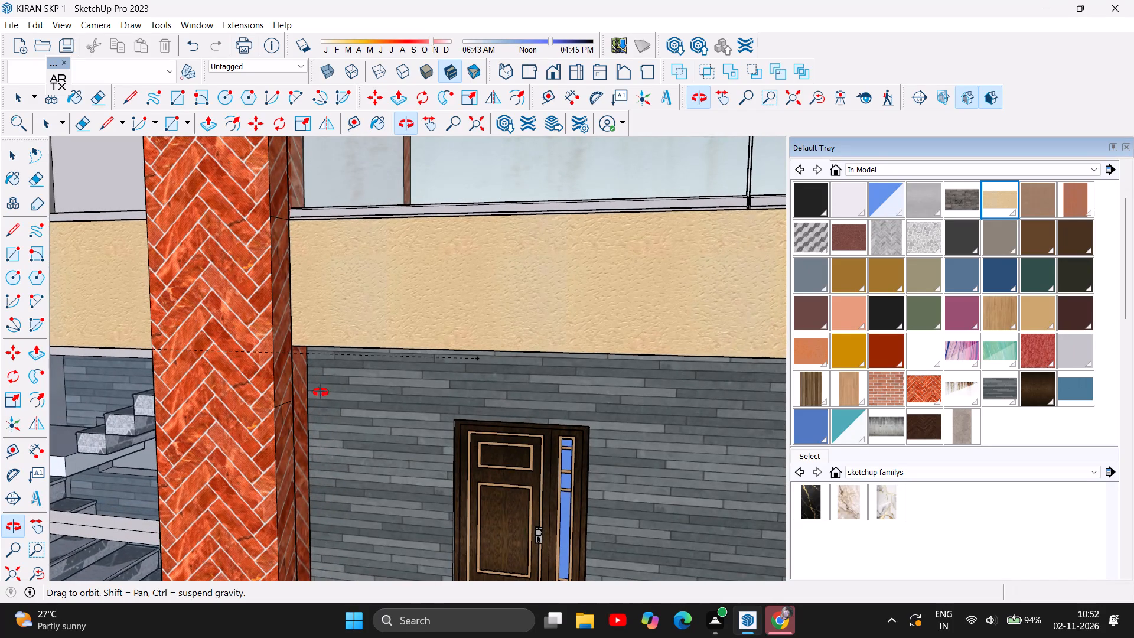
pyautogui.scroll(4, 321, 389)
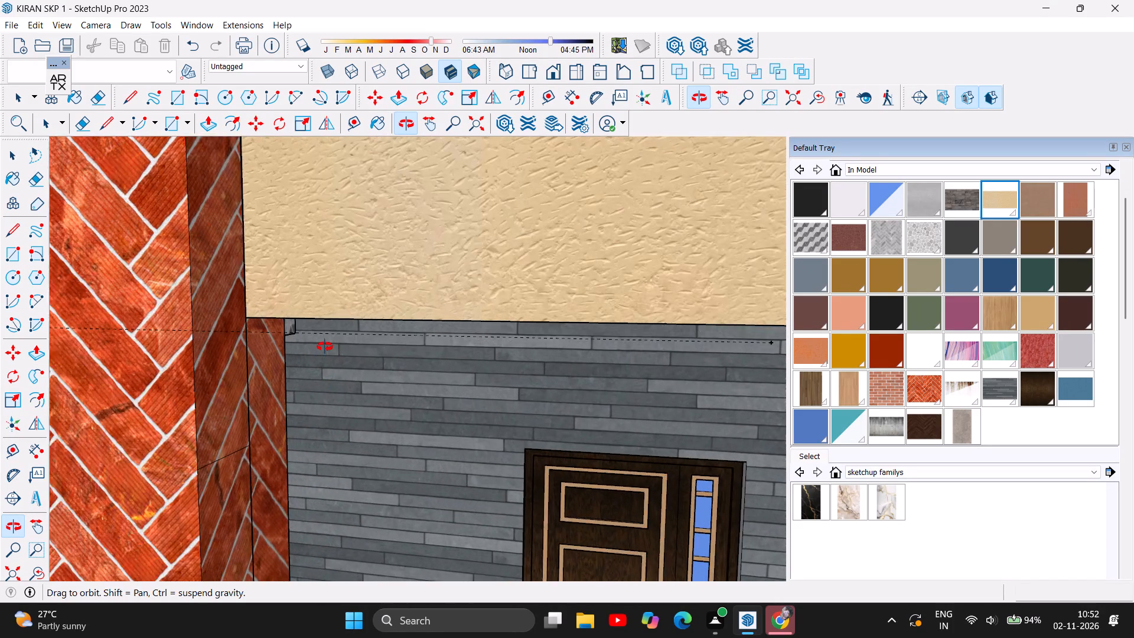
pyautogui.scroll(2, 325, 347)
pyautogui.scroll(-2, 325, 347)
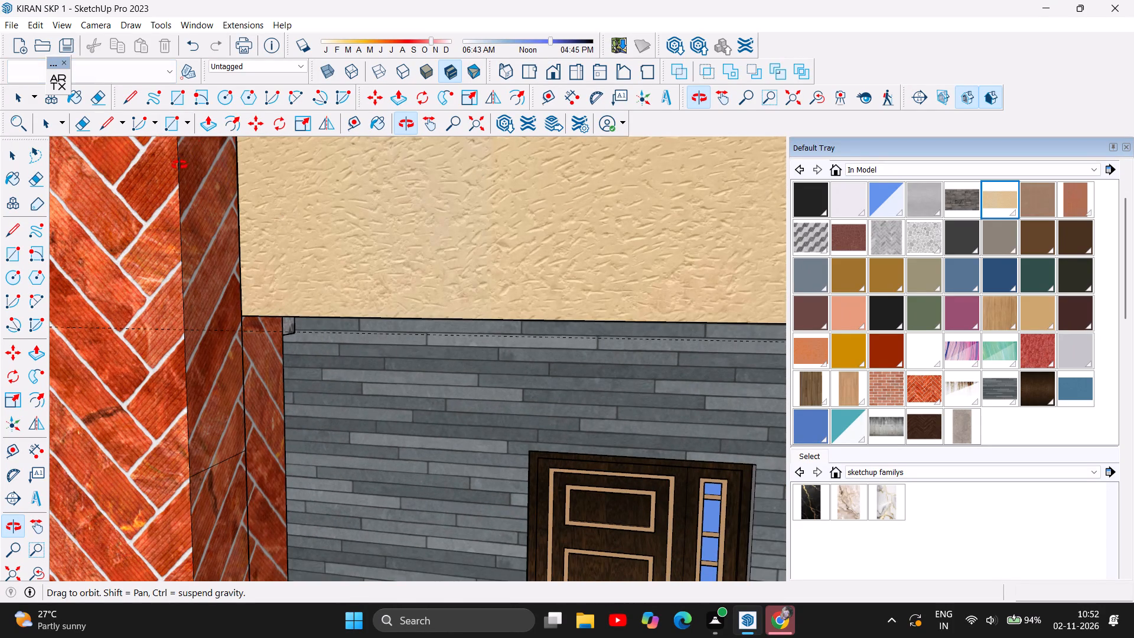
pyautogui.press('t')
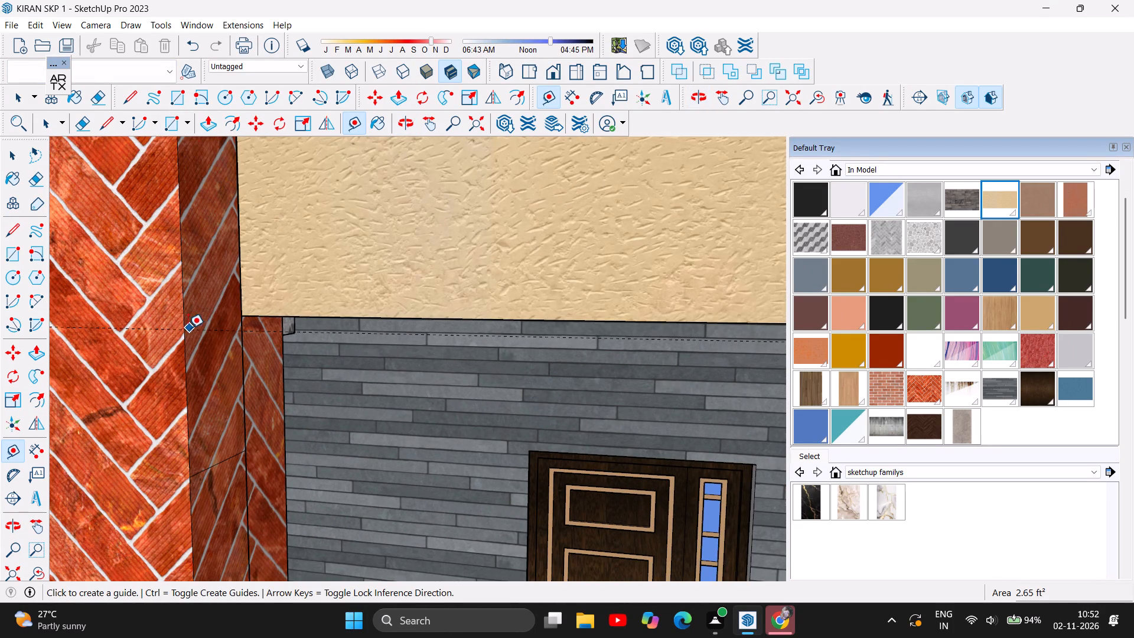
pyautogui.click(184, 330)
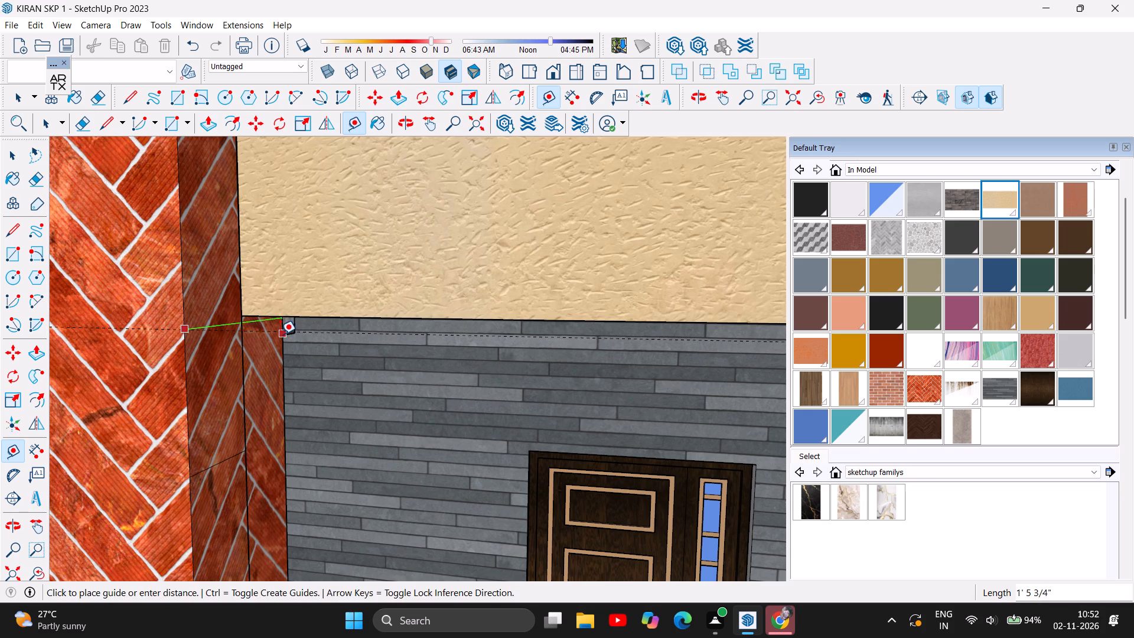
pyautogui.click(280, 334)
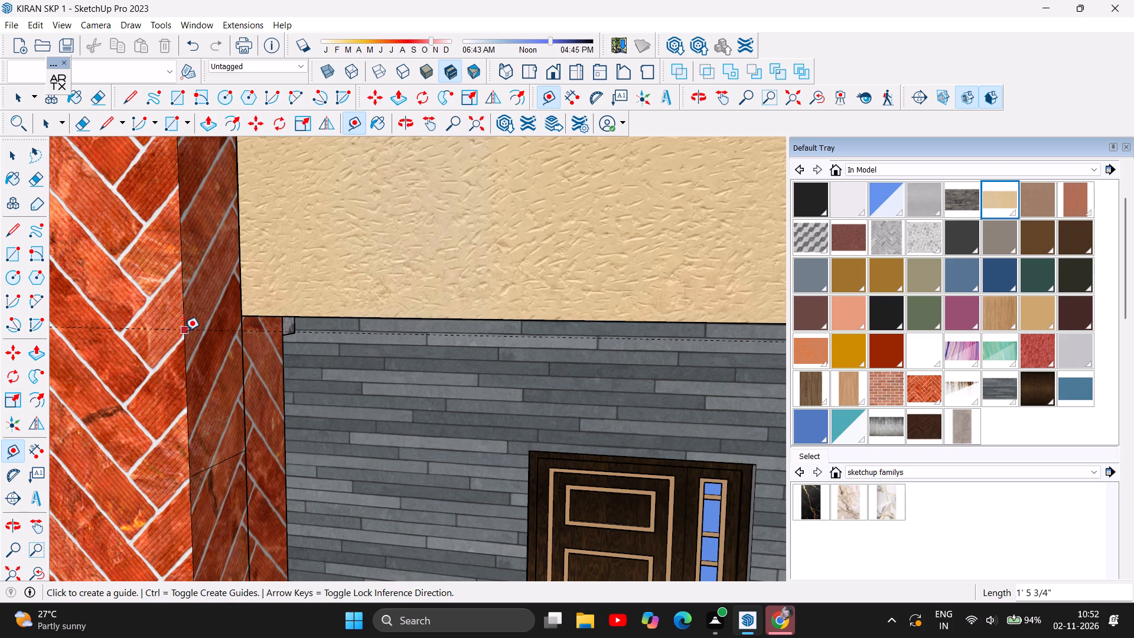
pyautogui.click(184, 331)
pyautogui.click(283, 325)
# Draw a line about 1' 5 3/4" long from the guide at the column's front edge across its side face to the back edge.
pyautogui.click(121, 98)
pyautogui.click(184, 328)
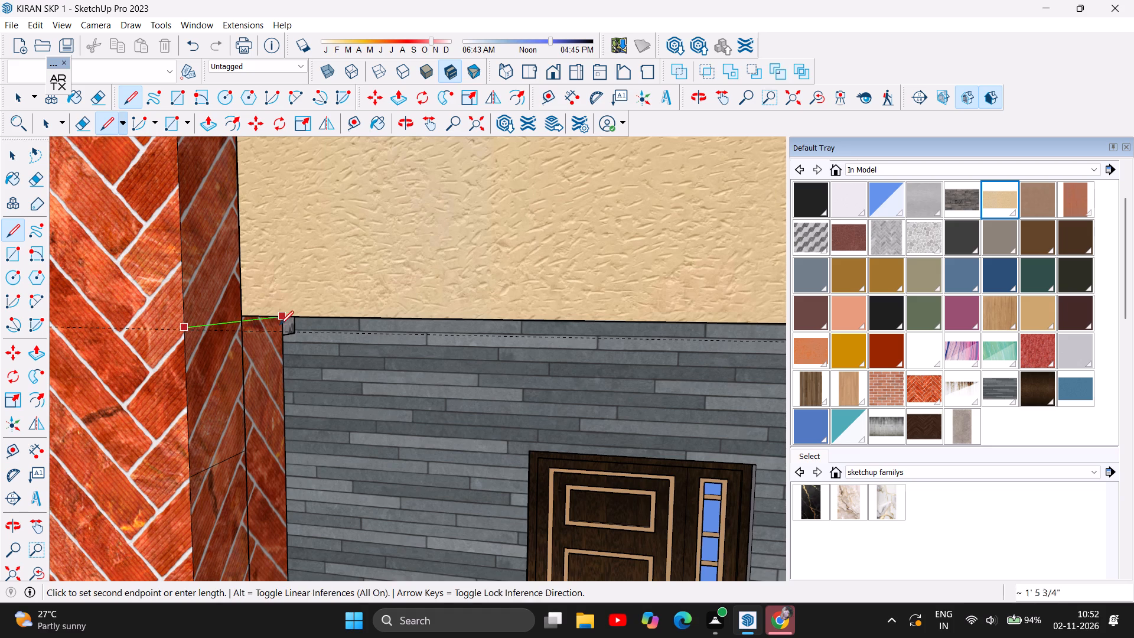
pyautogui.scroll(3, 281, 331)
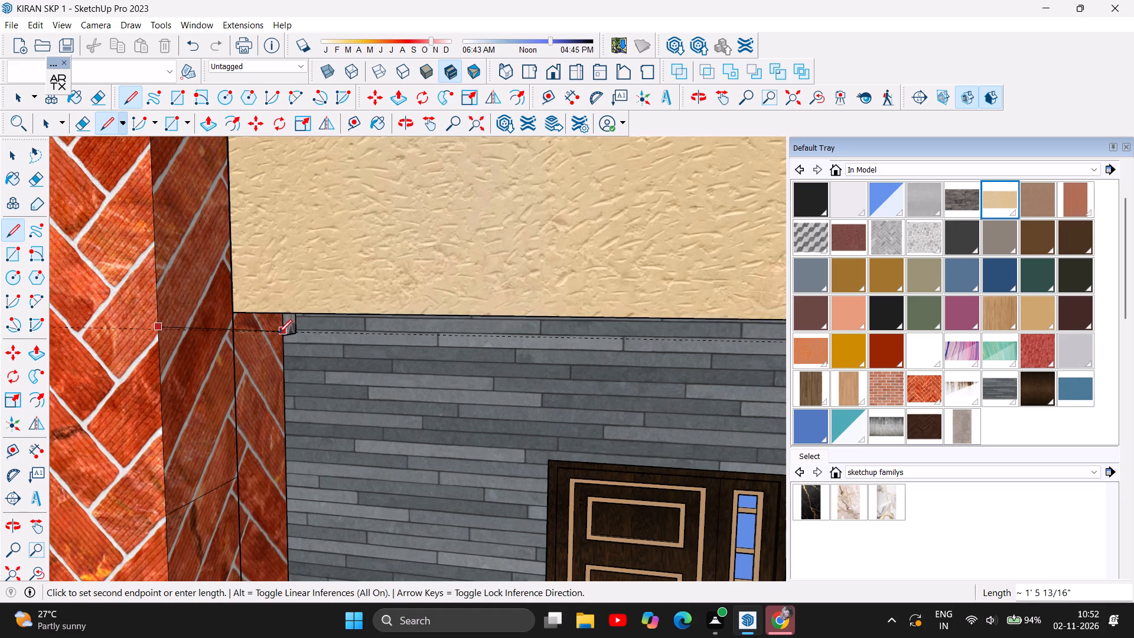
pyautogui.scroll(5, 278, 334)
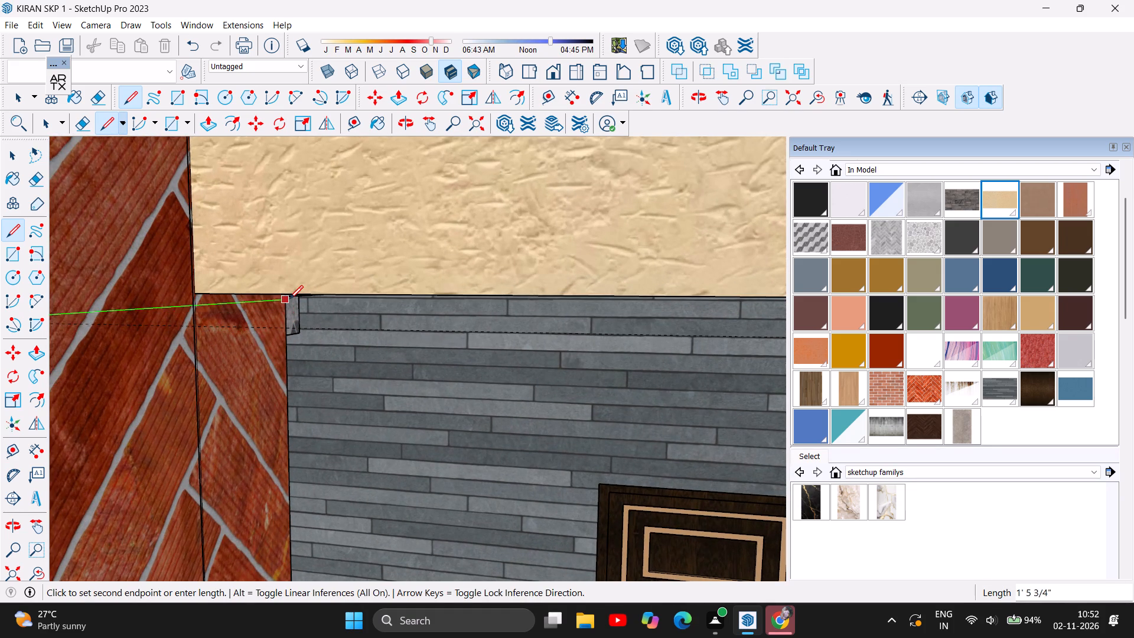
pyautogui.click(286, 304)
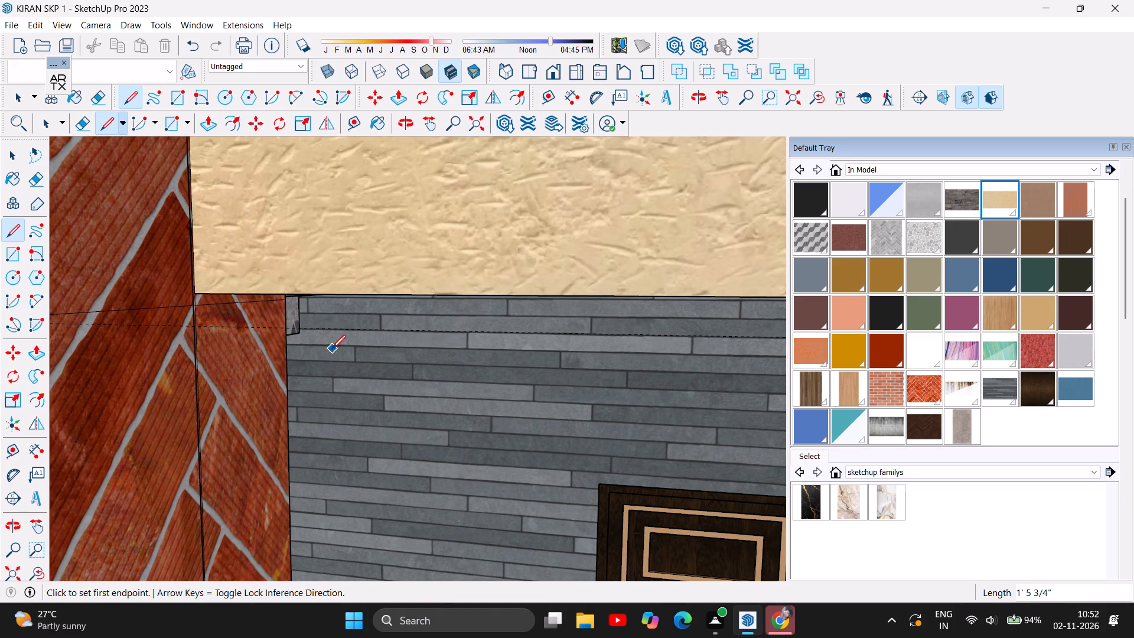
# Pull the underside of the balcony fascia down by 7/16" beside the brick column.
pyautogui.click(407, 119)
pyautogui.moveTo(368, 366); pyautogui.dragTo(369, 336)
pyautogui.scroll(-3, 347, 397)
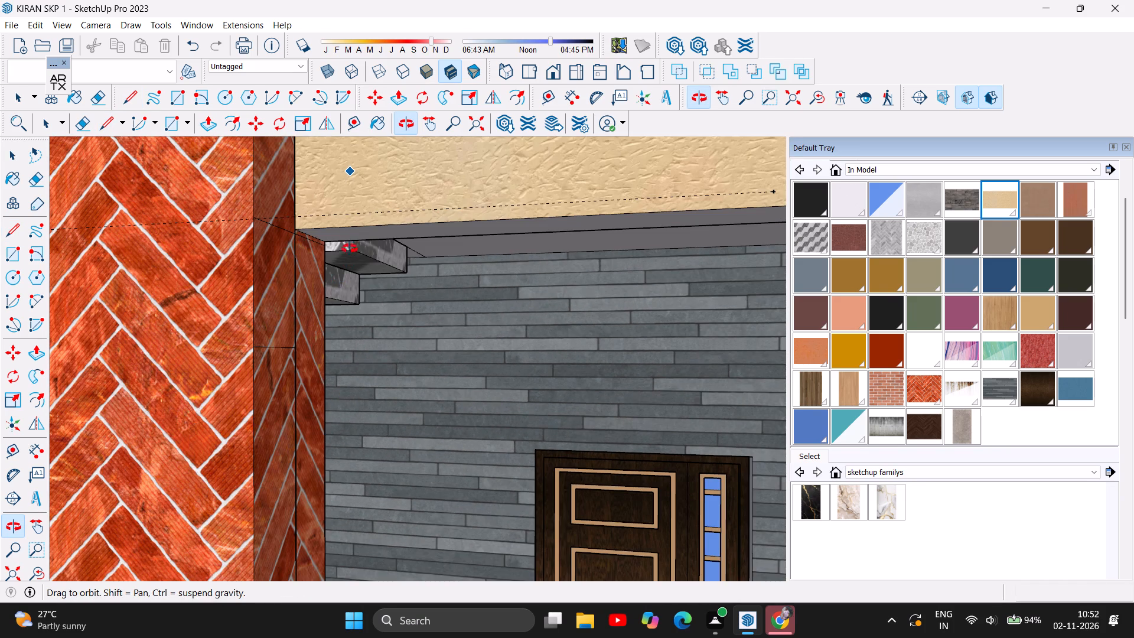
pyautogui.scroll(4, 352, 241)
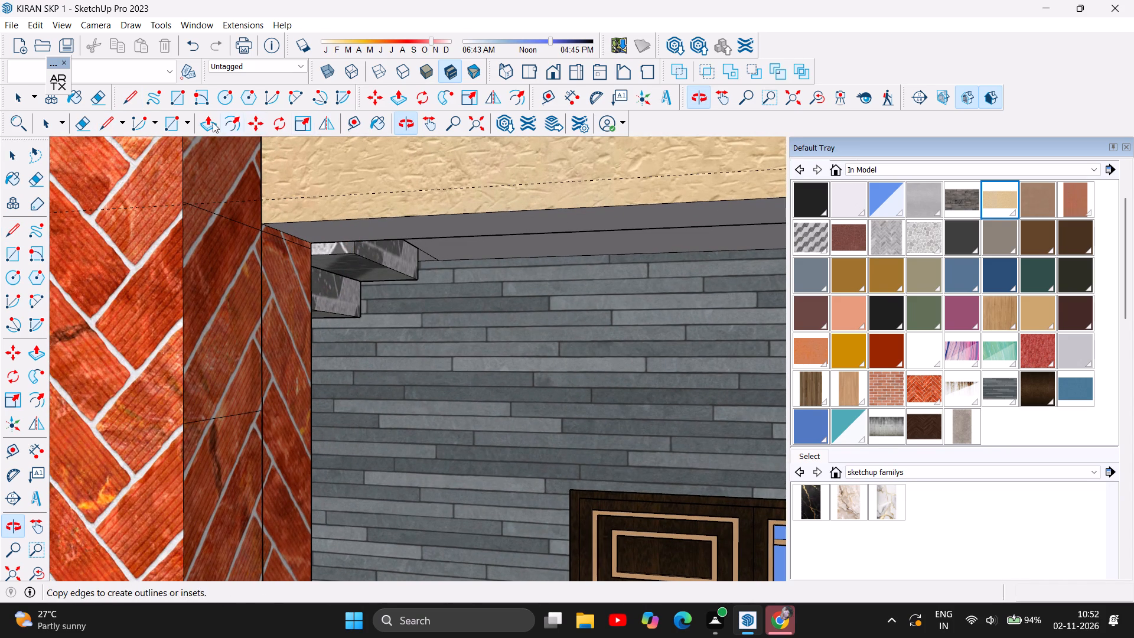
pyautogui.click(213, 122)
pyautogui.click(338, 232)
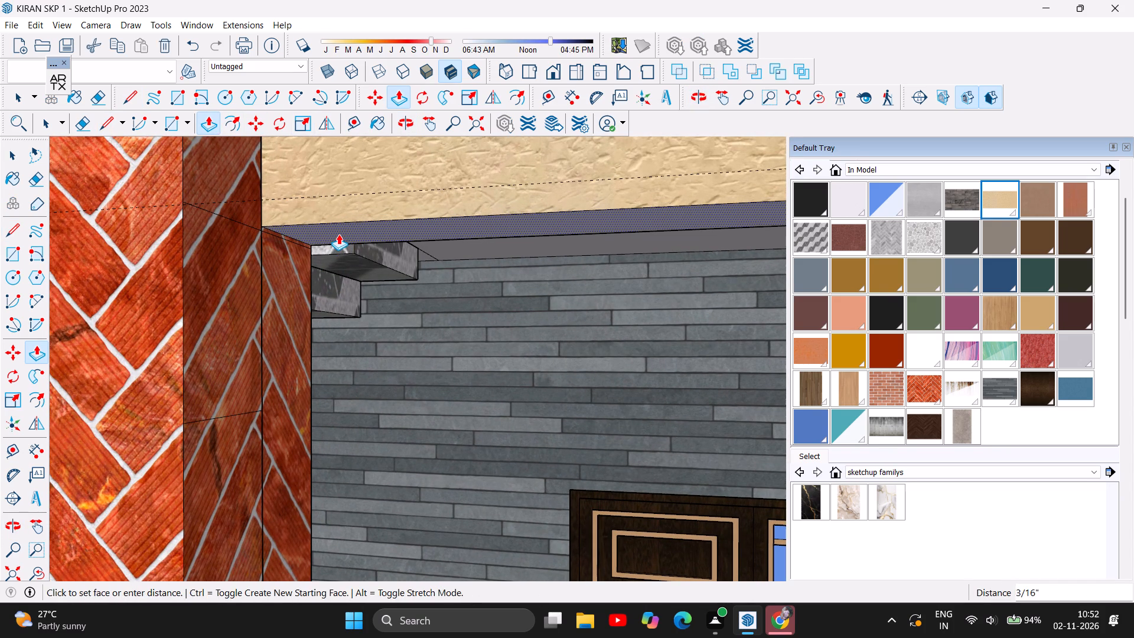
pyautogui.click(338, 238)
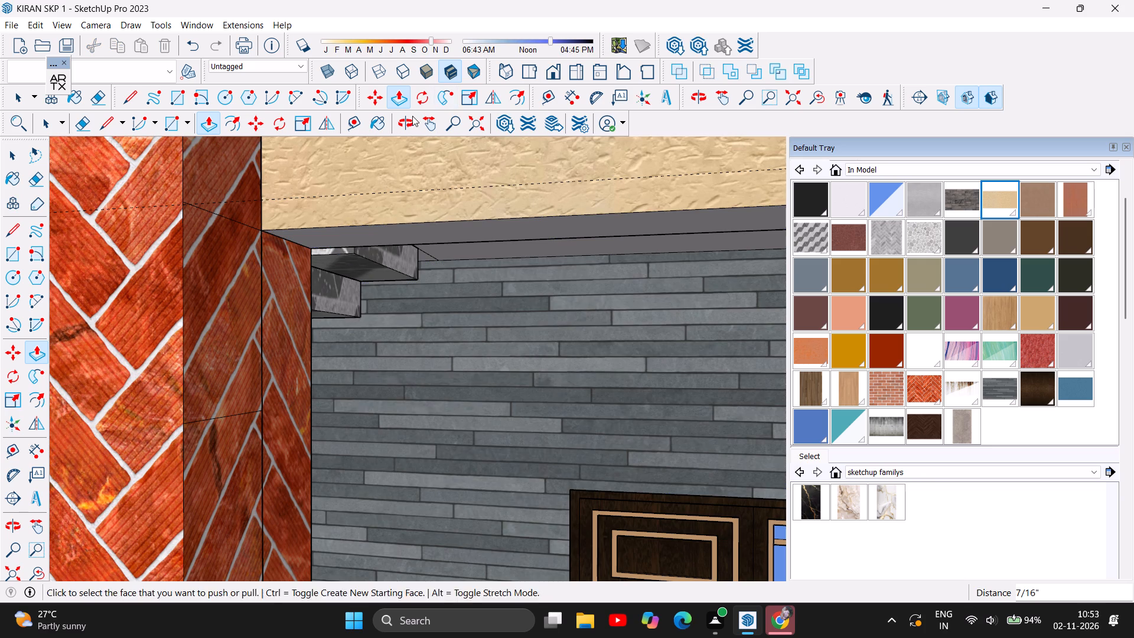
# Examine the fascia's lower edge and the whole house exterior from the front and both sides.
pyautogui.click(408, 121)
pyautogui.scroll(-2, 399, 346)
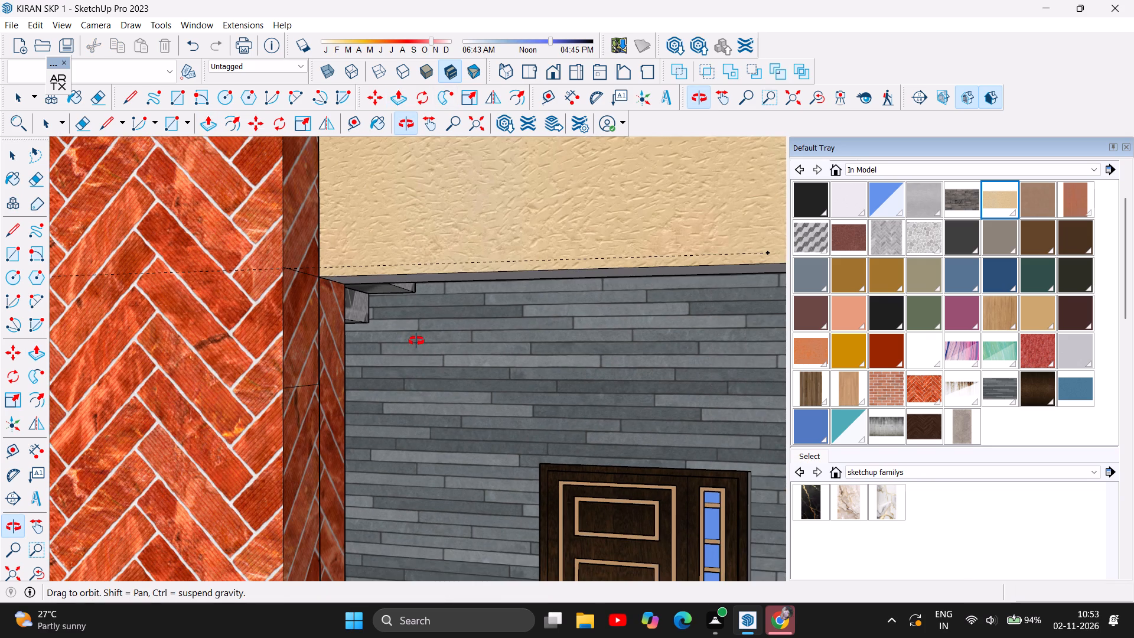
pyautogui.scroll(-6, 421, 340)
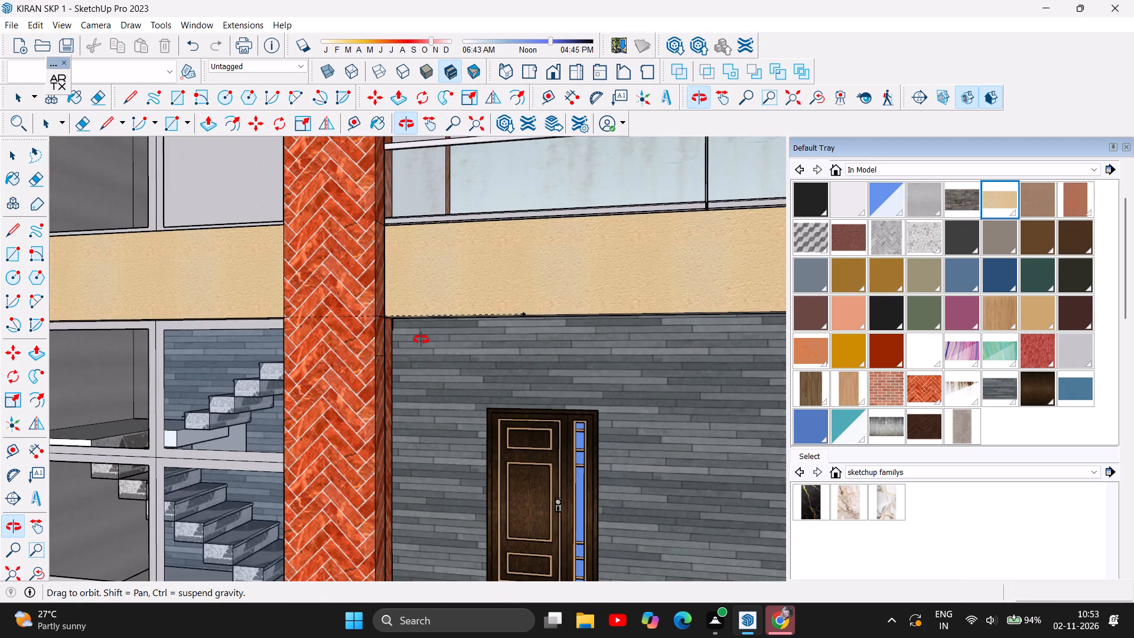
pyautogui.scroll(-8, 434, 336)
pyautogui.scroll(1, 522, 364)
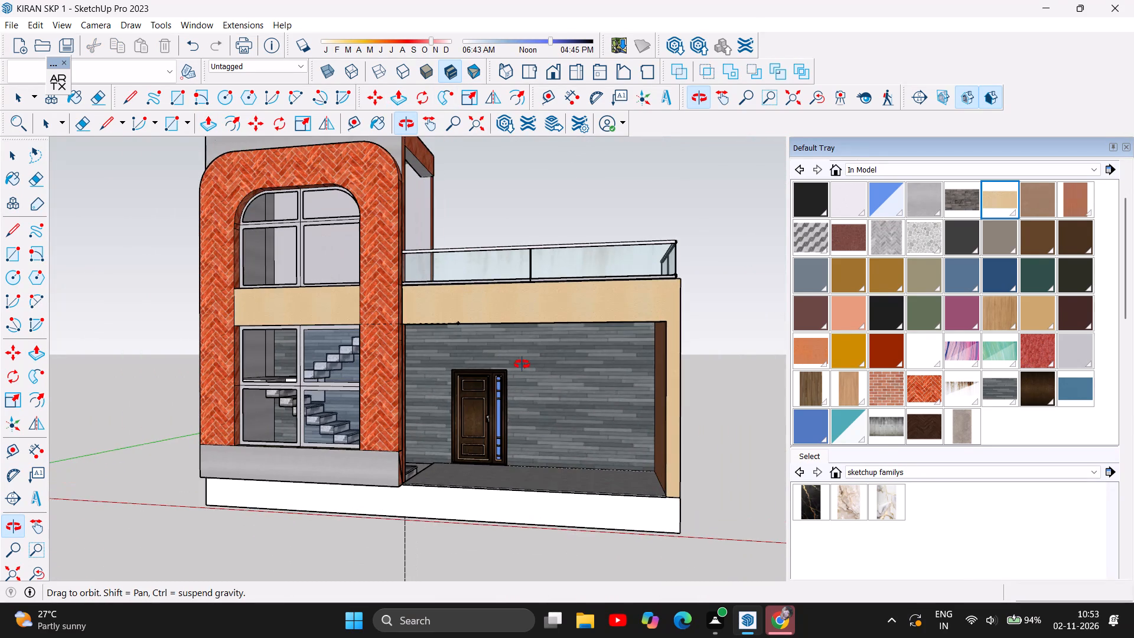
pyautogui.moveTo(507, 394); pyautogui.dragTo(298, 405)
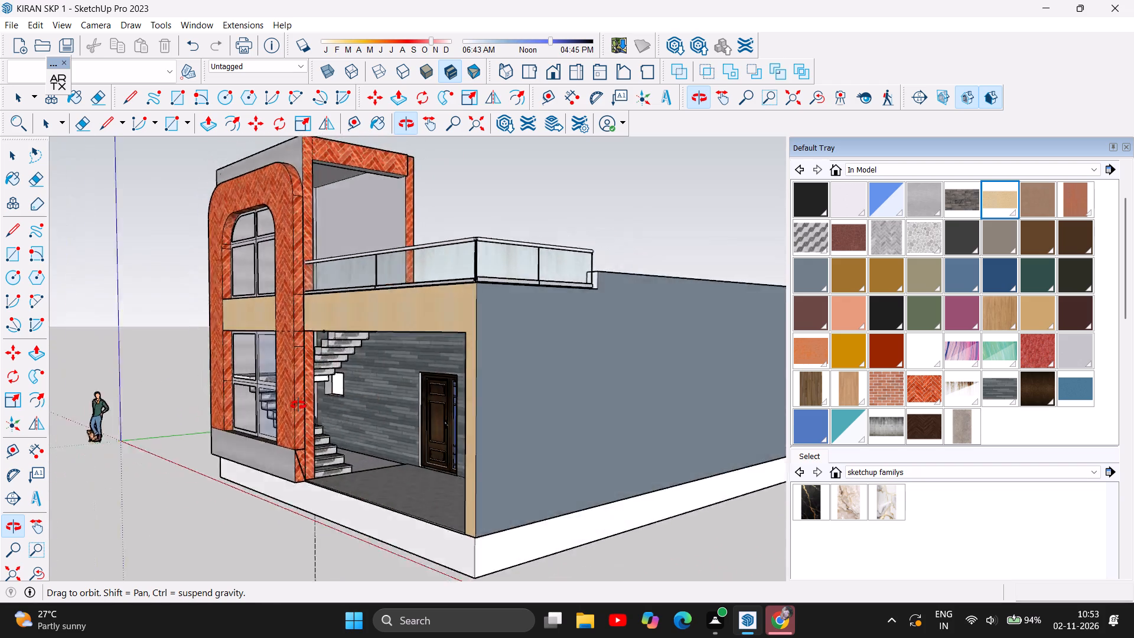
pyautogui.moveTo(298, 405); pyautogui.dragTo(657, 428)
pyautogui.scroll(-3, 597, 447)
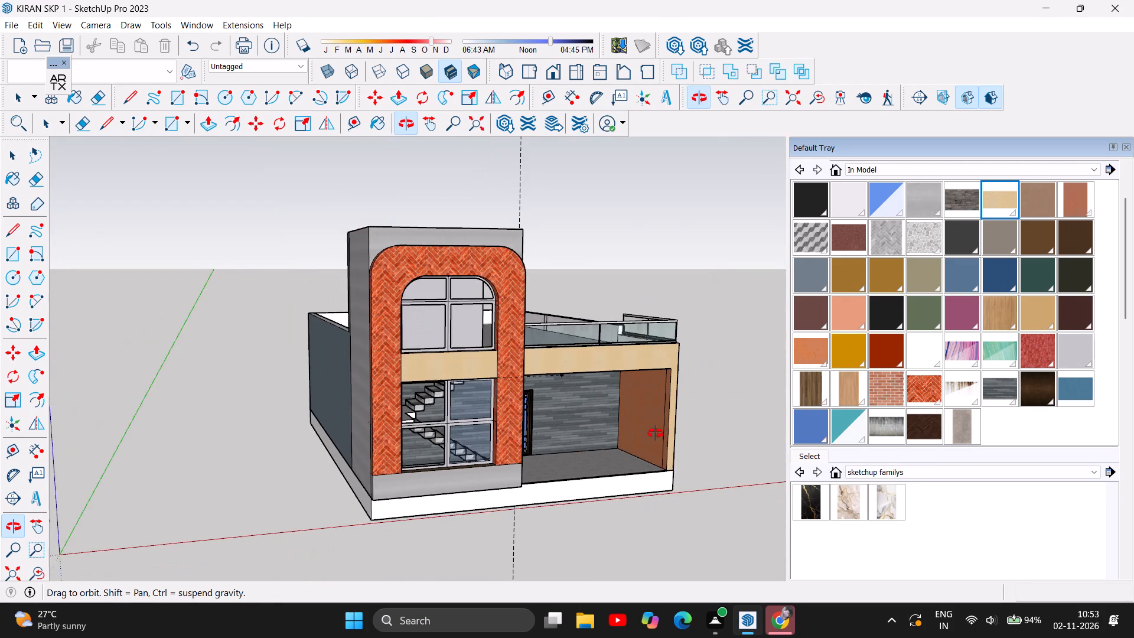
pyautogui.moveTo(677, 426); pyautogui.dragTo(388, 424)
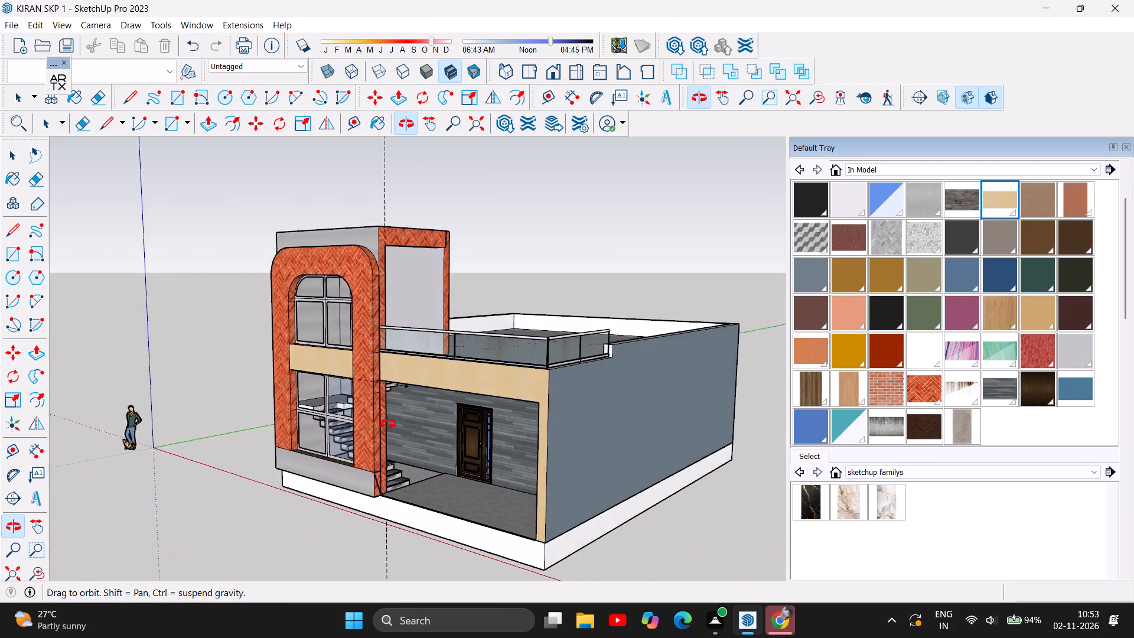
pyautogui.moveTo(388, 424); pyautogui.dragTo(559, 390)
pyautogui.click(559, 390)
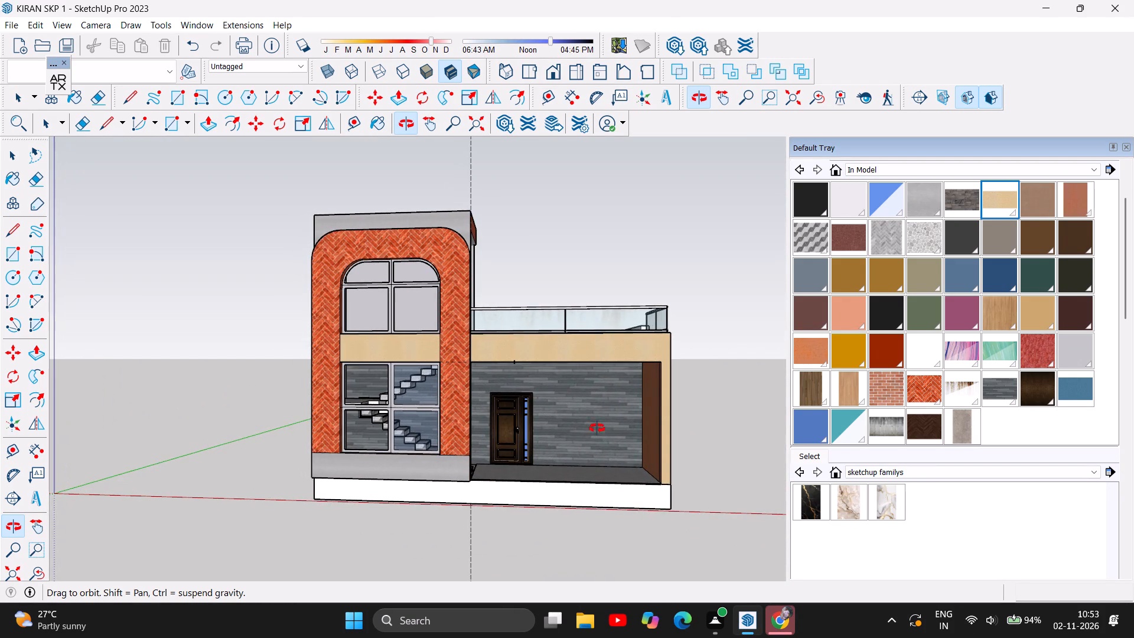
pyautogui.moveTo(579, 437); pyautogui.dragTo(585, 464)
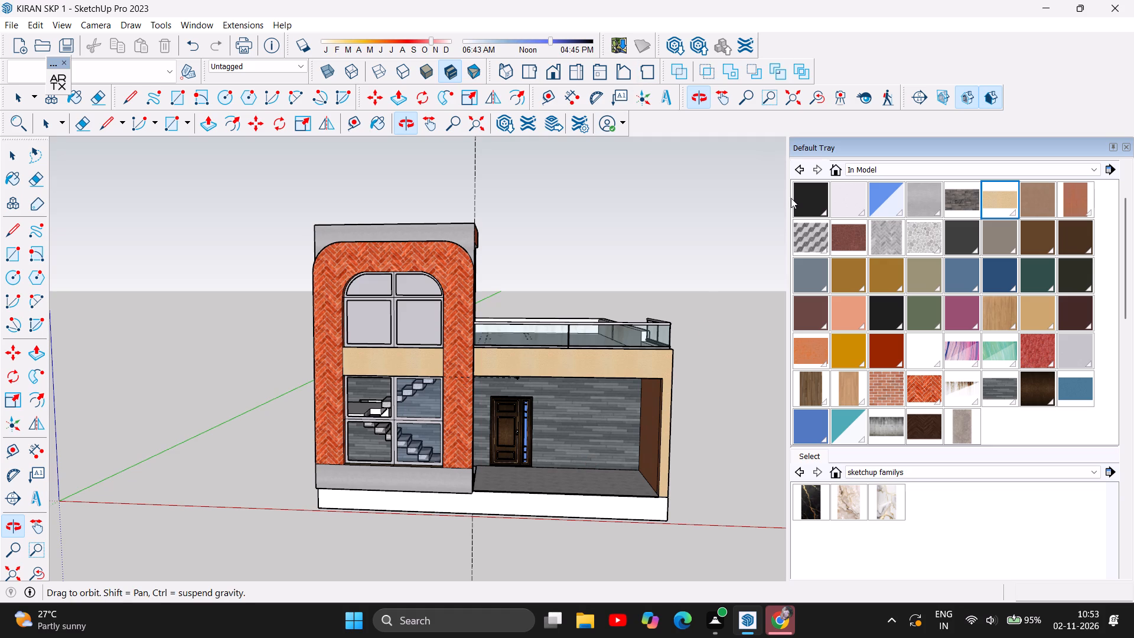
# Paint the grey base strip below the tower windows with the red herringbone brick material.
pyautogui.click(920, 389)
pyautogui.click(416, 485)
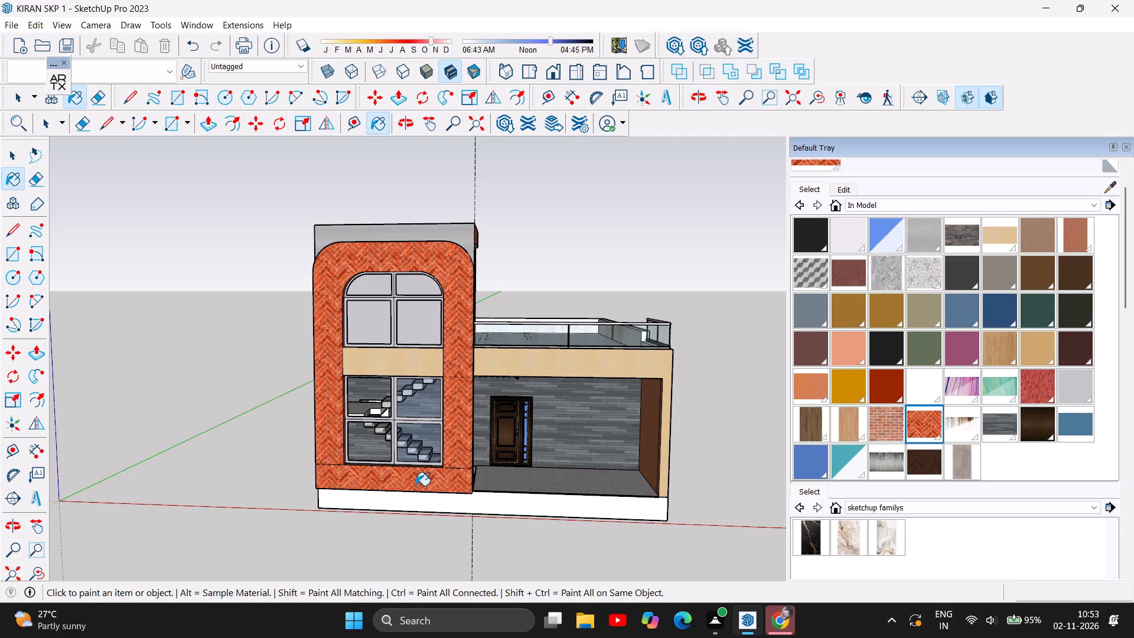
# Paint the pebble-textured porch floor in front of the entrance door with the grey geometric cube-pattern tile material.
pyautogui.scroll(3, 366, 482)
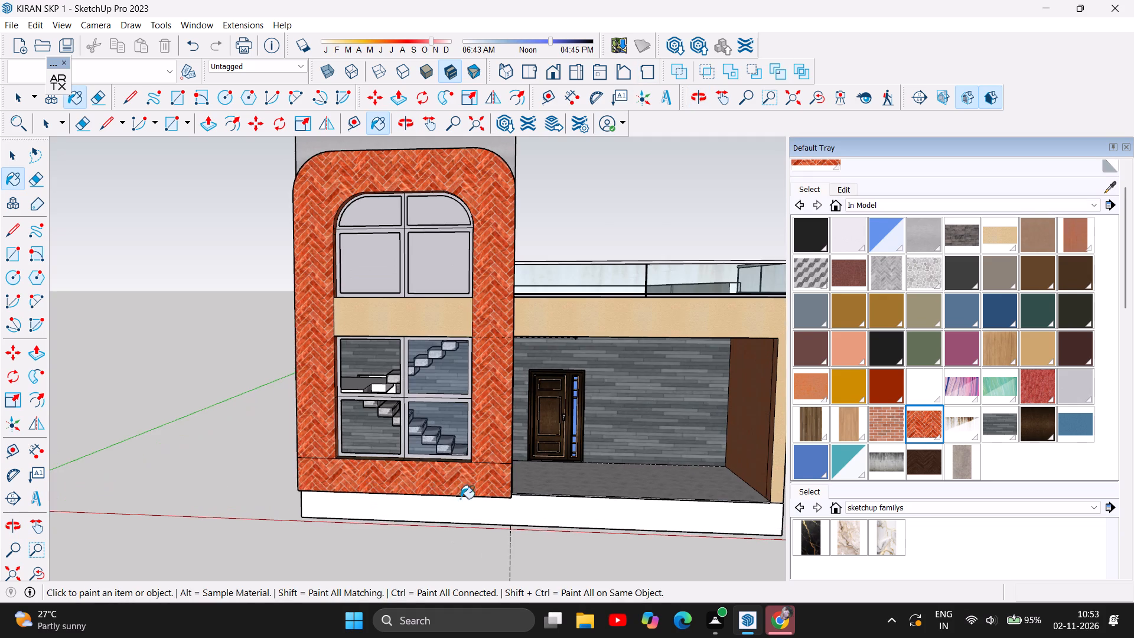
pyautogui.scroll(-5, 563, 543)
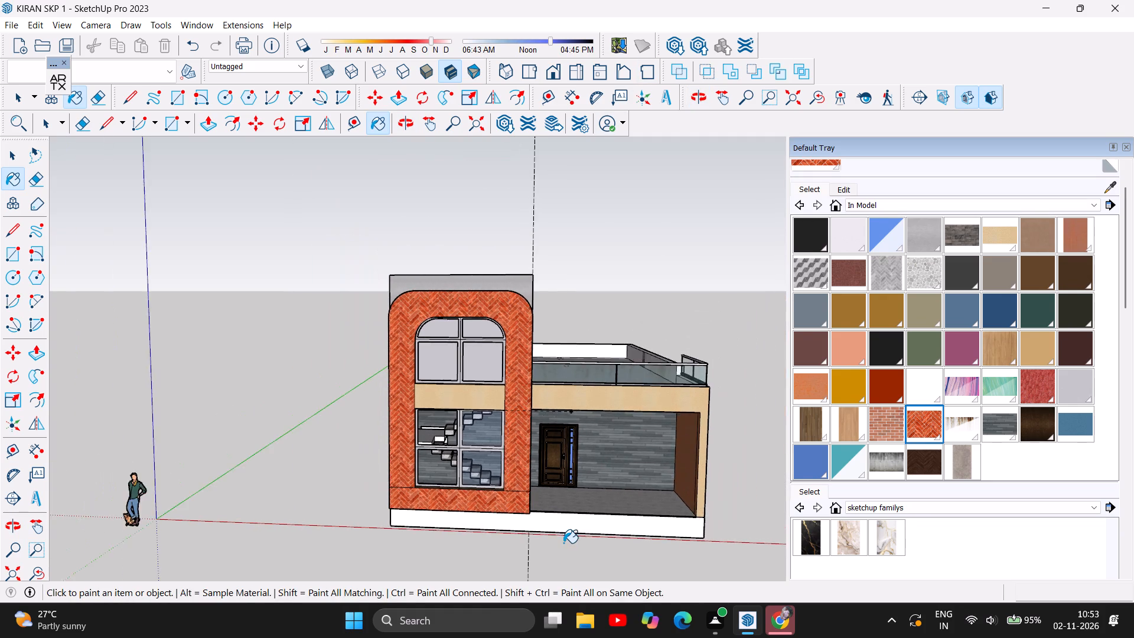
pyautogui.scroll(-2, 563, 543)
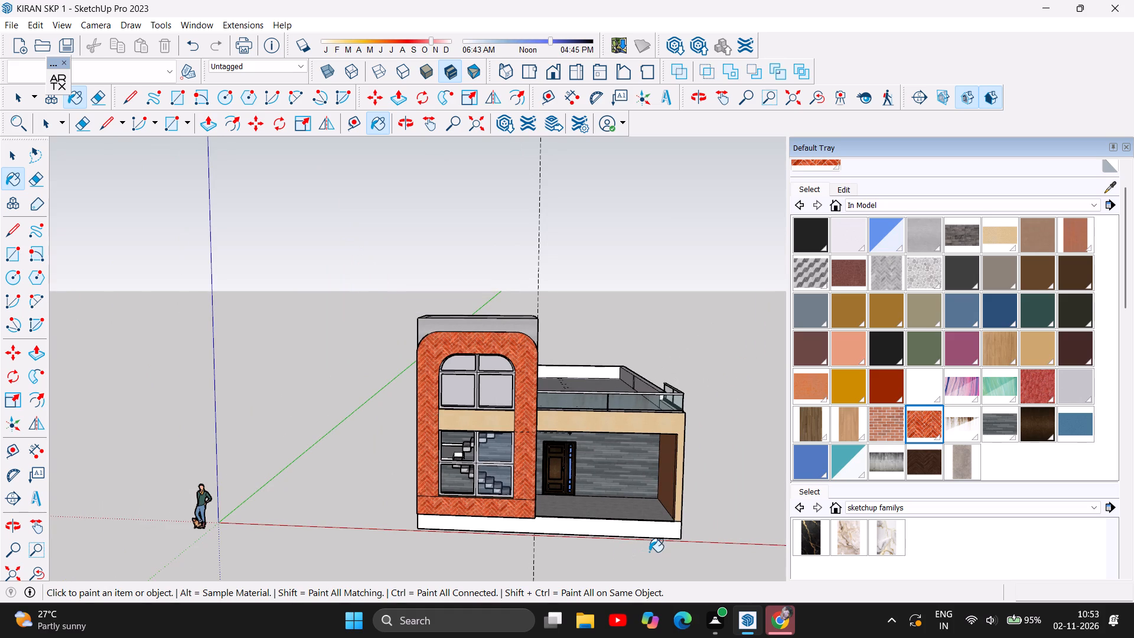
pyautogui.scroll(1, 649, 552)
pyautogui.click(417, 126)
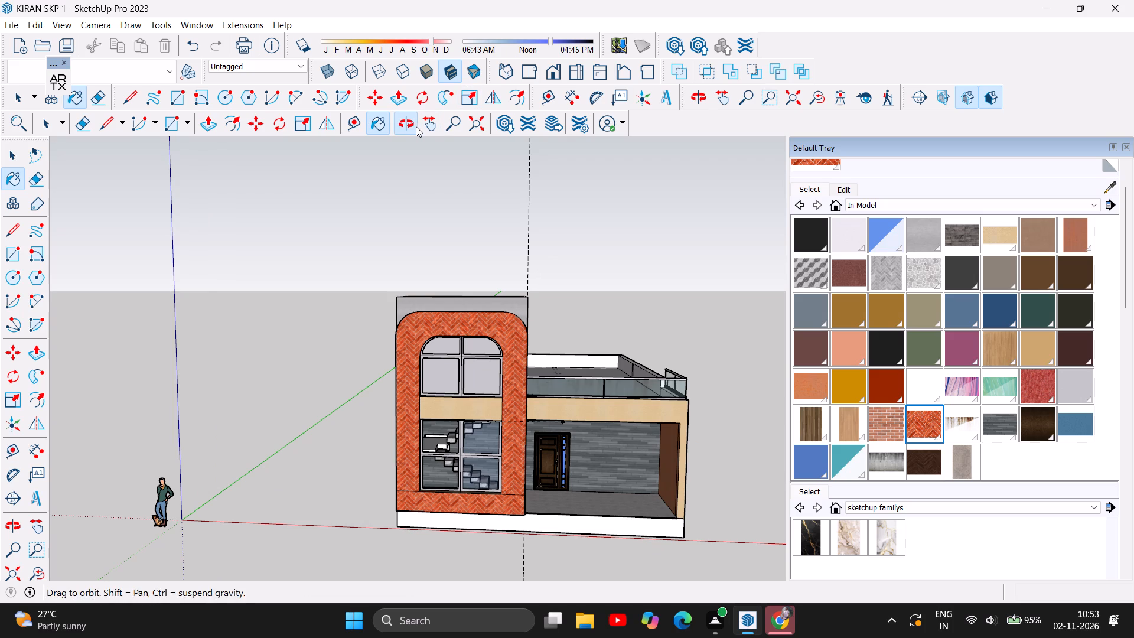
pyautogui.moveTo(654, 434); pyautogui.dragTo(656, 433)
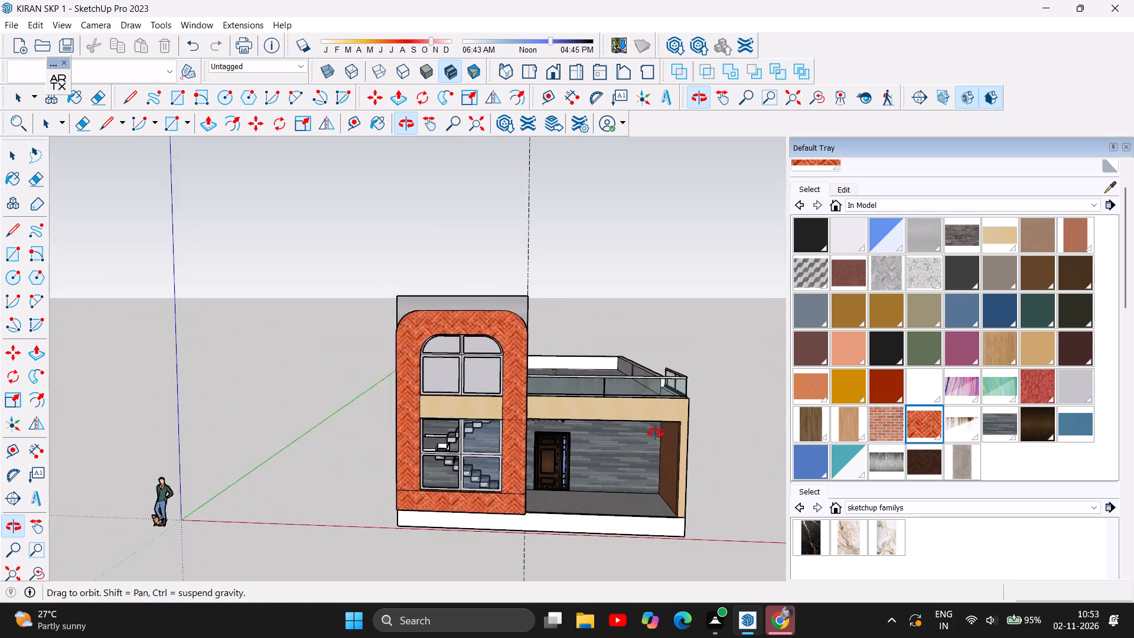
pyautogui.moveTo(656, 433); pyautogui.dragTo(641, 567)
pyautogui.scroll(1, 633, 562)
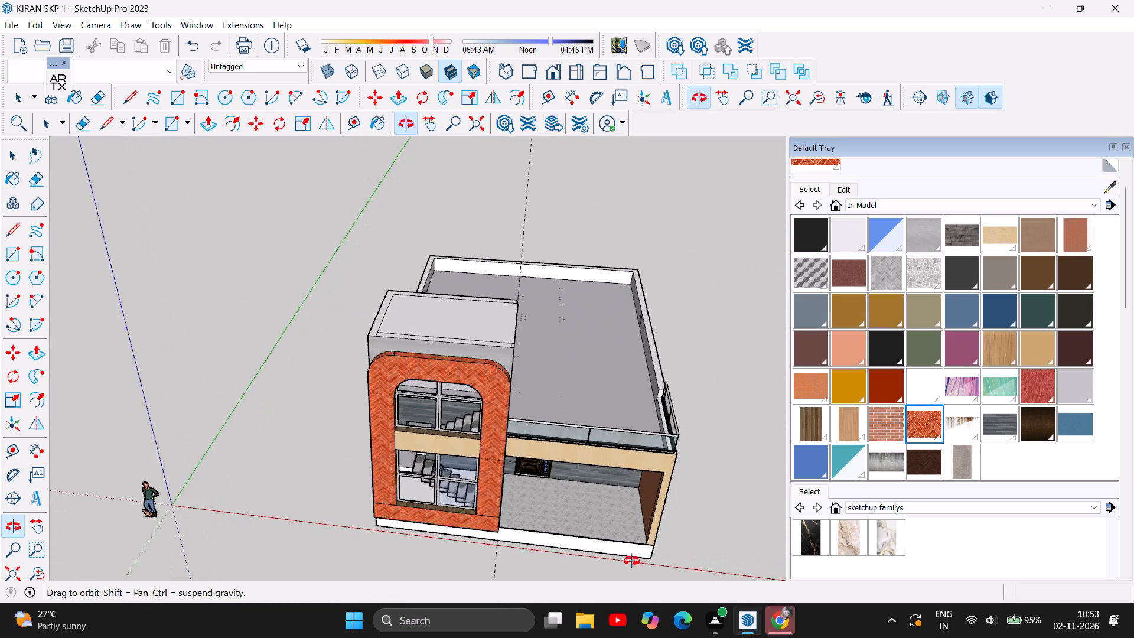
pyautogui.scroll(1, 628, 555)
pyautogui.scroll(4, 614, 494)
pyautogui.scroll(2, 548, 544)
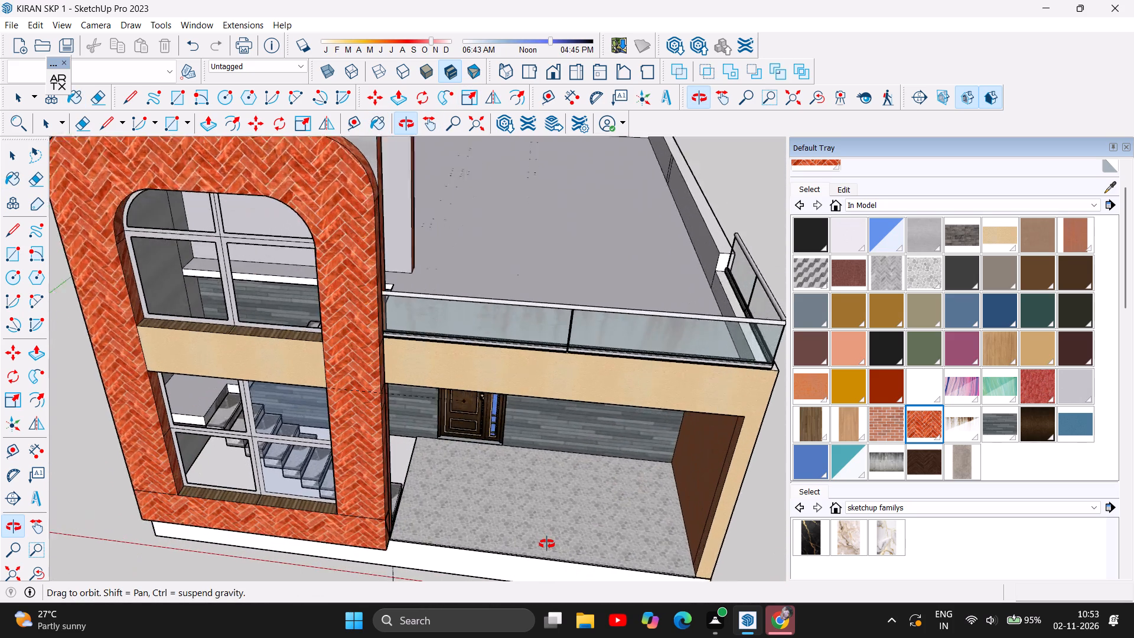
pyautogui.scroll(5, 547, 544)
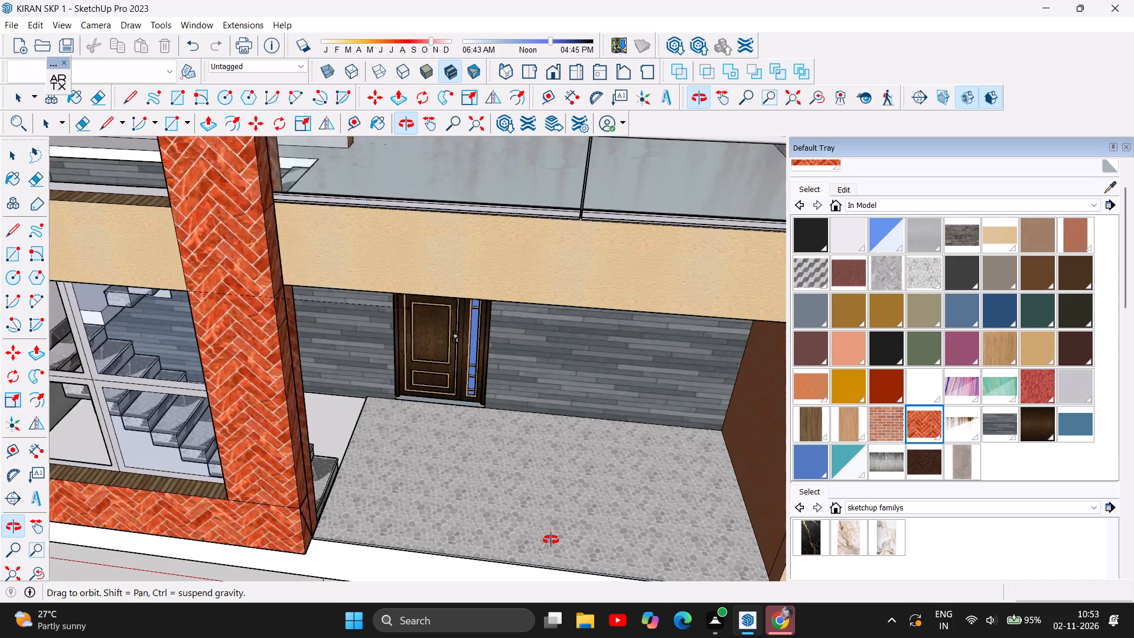
pyautogui.scroll(9, 551, 540)
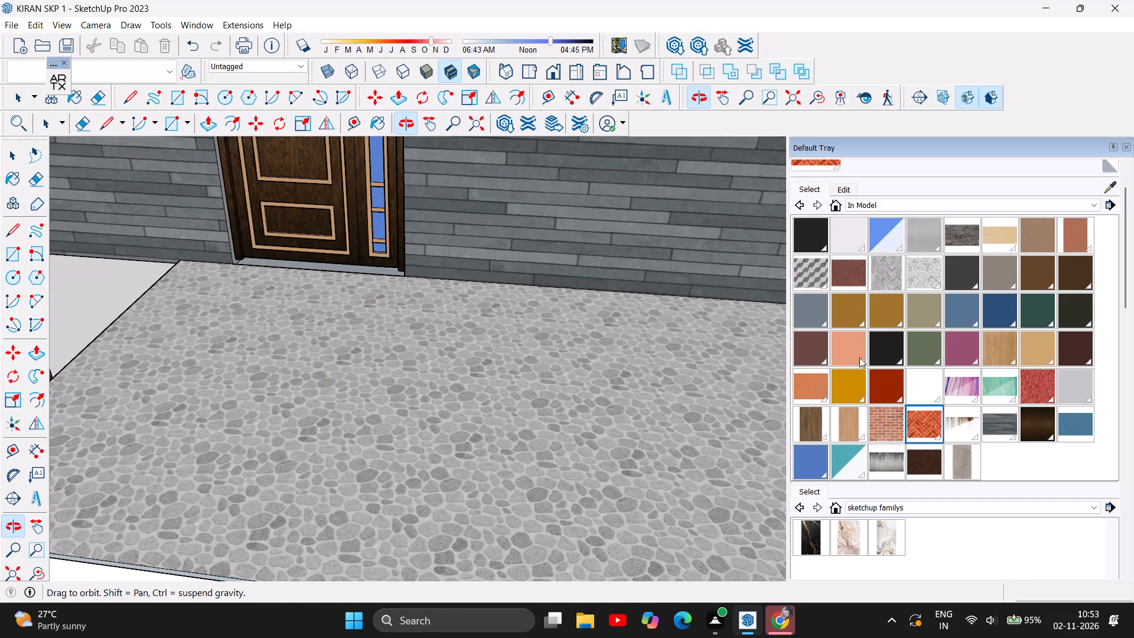
pyautogui.scroll(-1, 863, 356)
pyautogui.click(816, 233)
pyautogui.click(561, 427)
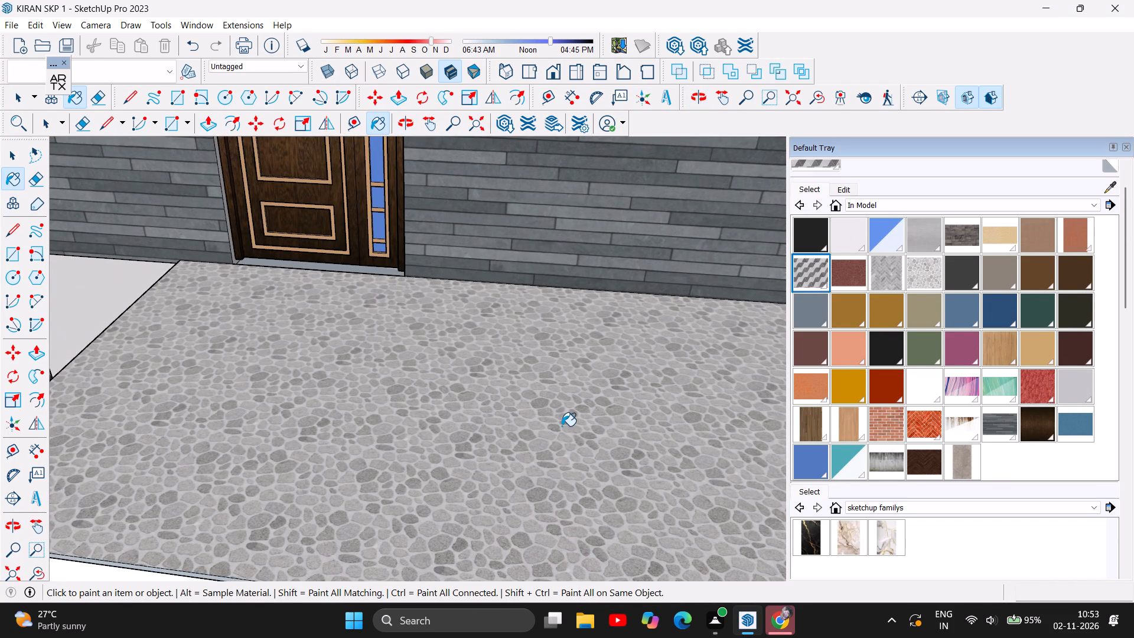
# Examine the patterned porch floor, the entrance and the complete front facade at several distances and angles.
pyautogui.scroll(-2, 562, 425)
pyautogui.scroll(-2, 654, 357)
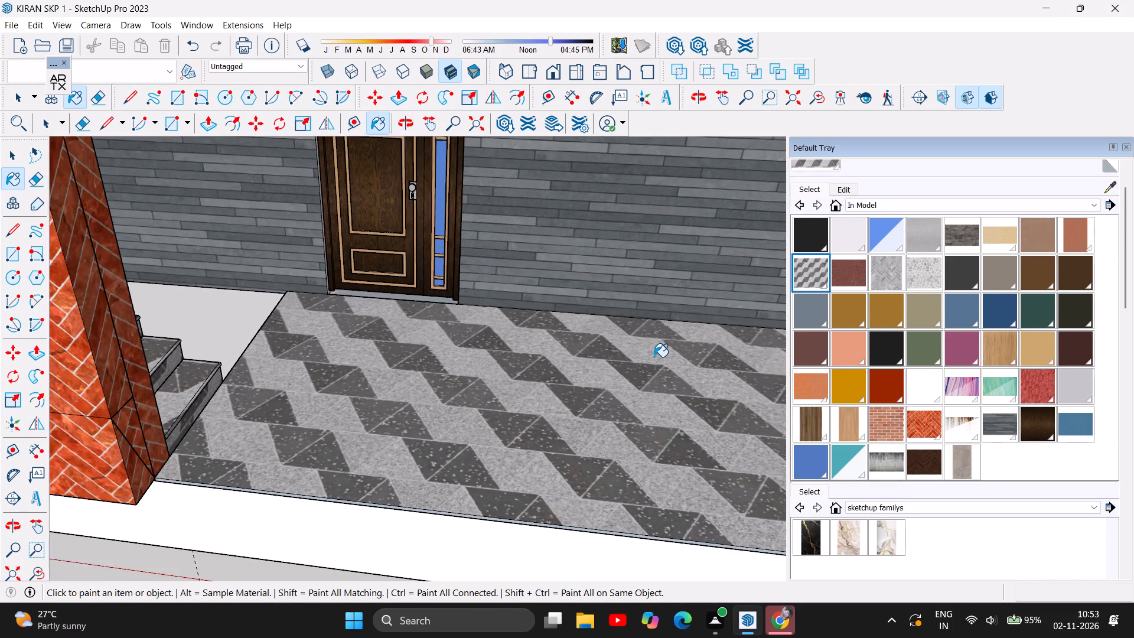
pyautogui.scroll(-7, 654, 357)
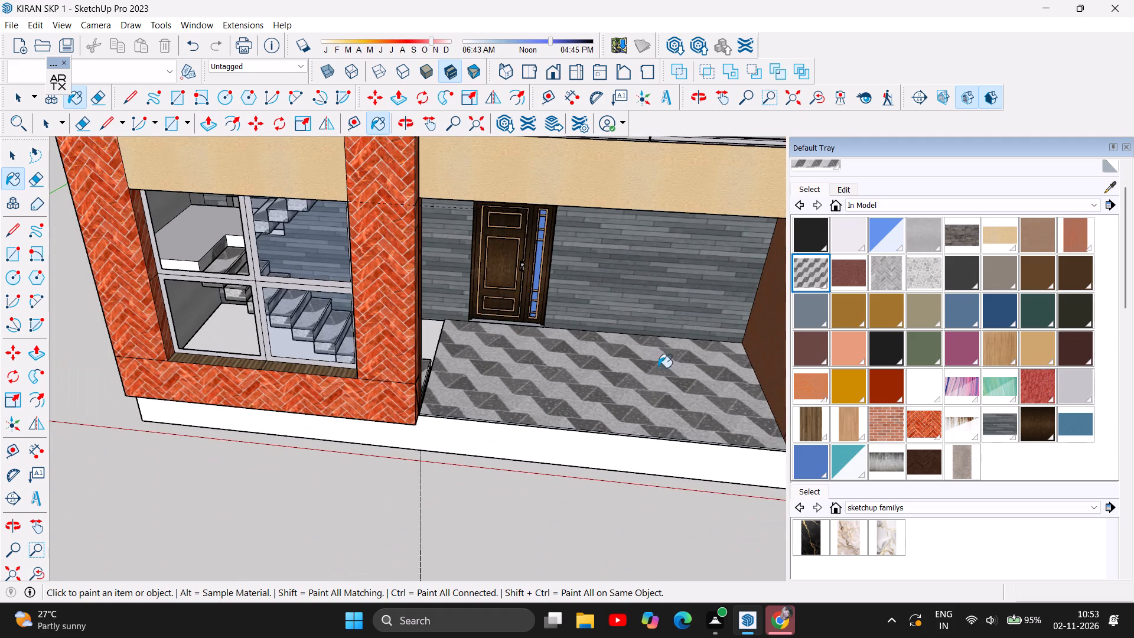
pyautogui.scroll(-4, 687, 405)
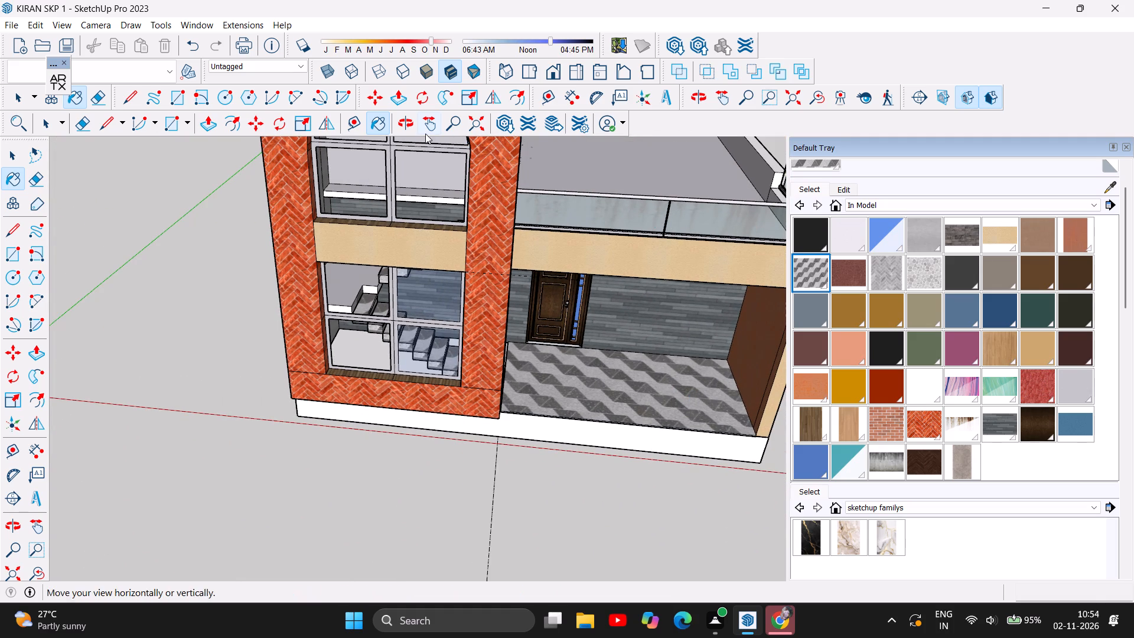
pyautogui.click(405, 120)
pyautogui.moveTo(574, 344); pyautogui.dragTo(457, 230)
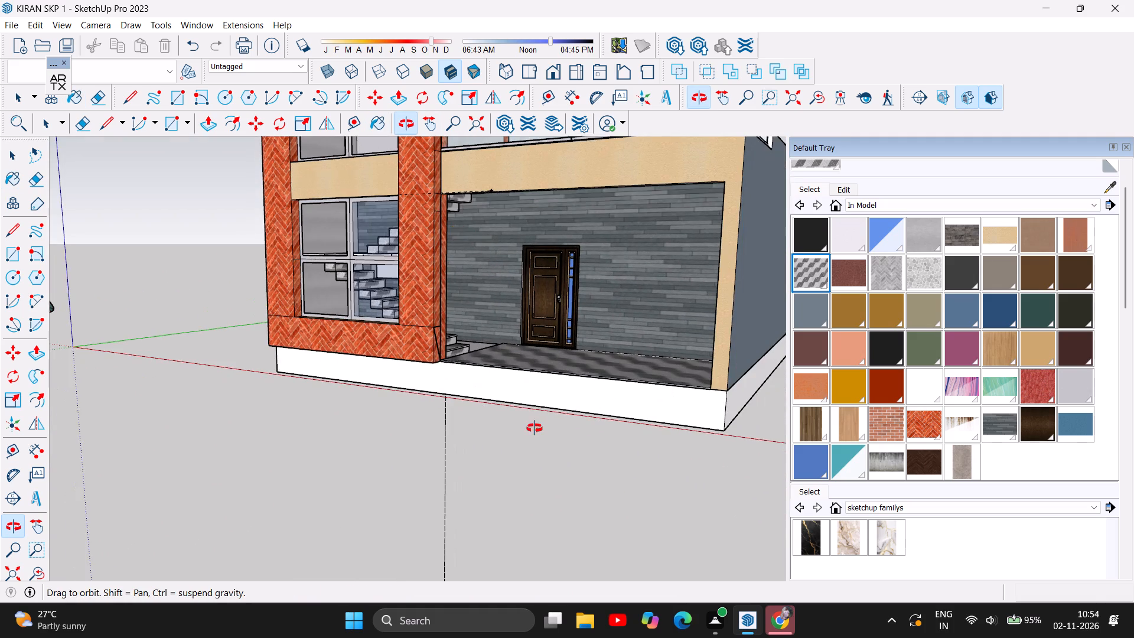
pyautogui.scroll(-1, 563, 433)
pyautogui.scroll(1, 587, 437)
pyautogui.scroll(-1, 587, 437)
pyautogui.moveTo(312, 421); pyautogui.dragTo(438, 422)
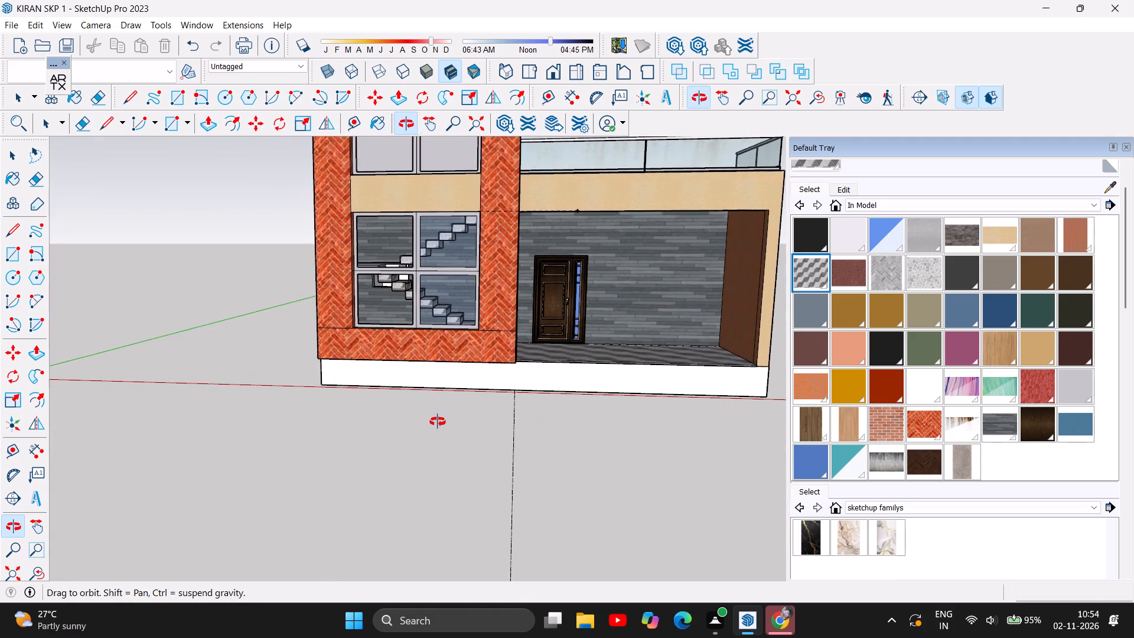
pyautogui.moveTo(438, 422); pyautogui.dragTo(438, 422)
pyautogui.click(438, 422)
pyautogui.scroll(-3, 440, 422)
pyautogui.scroll(4, 690, 402)
pyautogui.scroll(1, 659, 265)
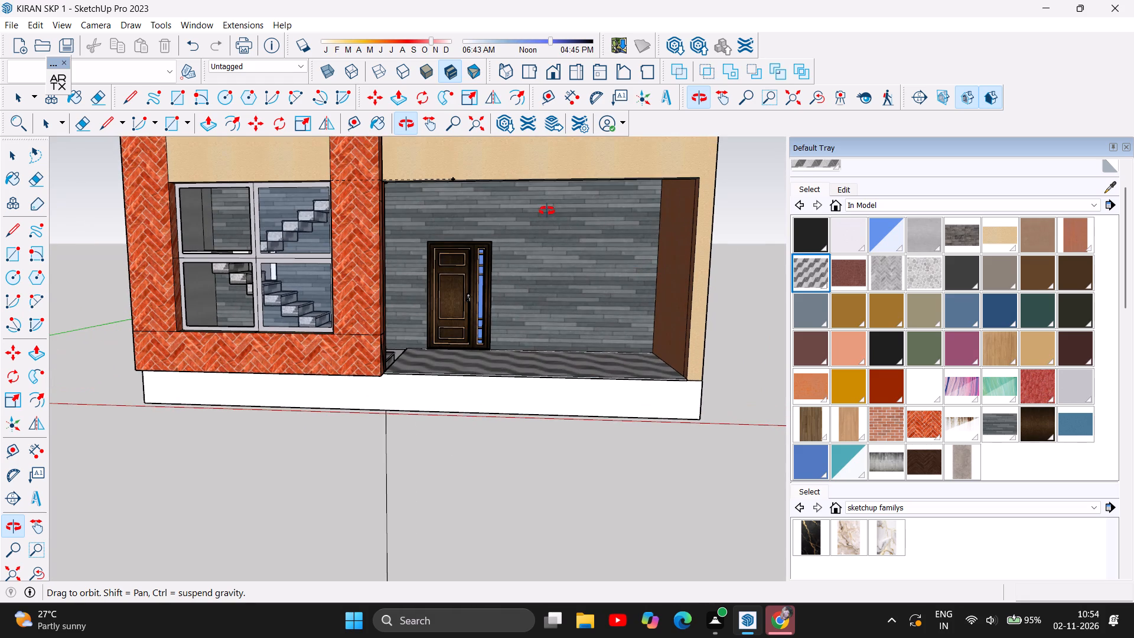
pyautogui.scroll(2, 519, 228)
pyautogui.scroll(3, 544, 338)
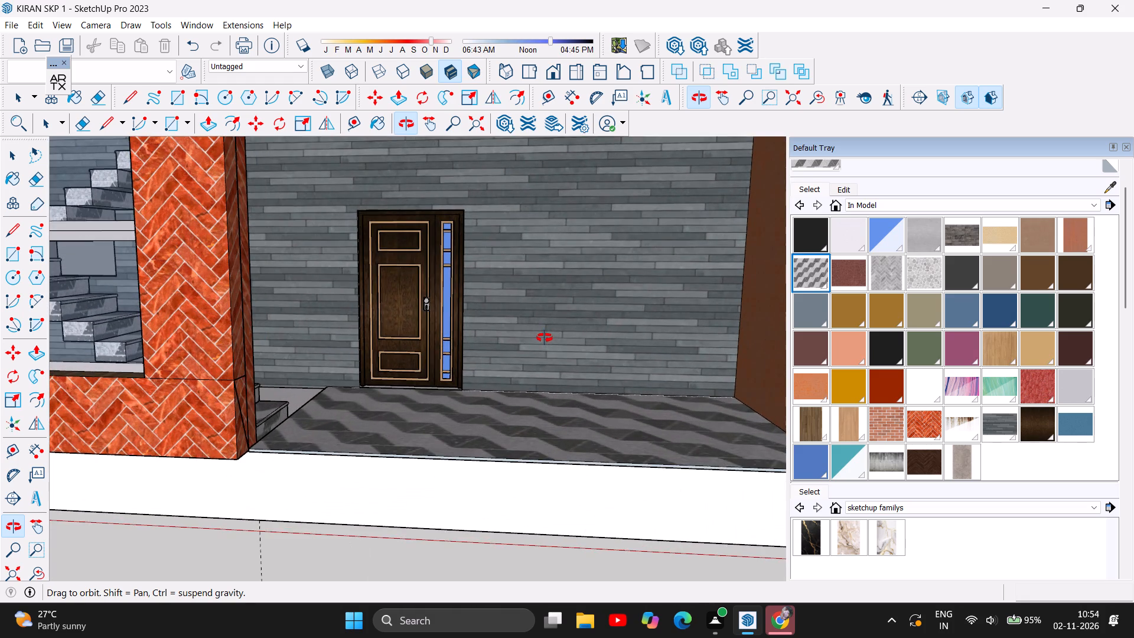
pyautogui.scroll(5, 562, 309)
pyautogui.scroll(-3, 562, 307)
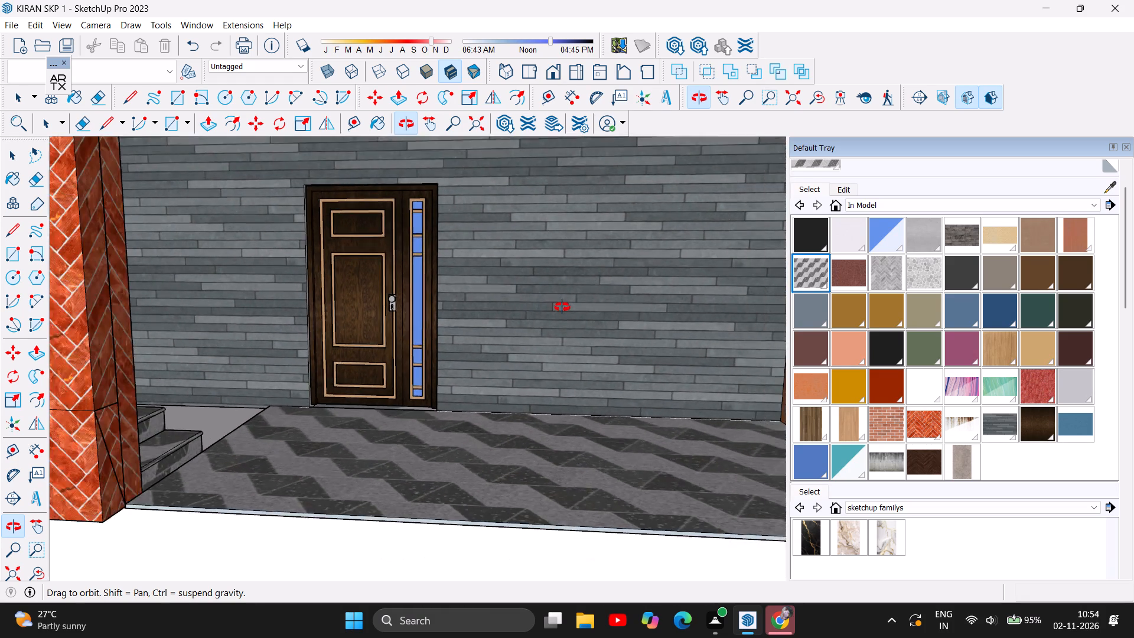
pyautogui.scroll(-7, 562, 307)
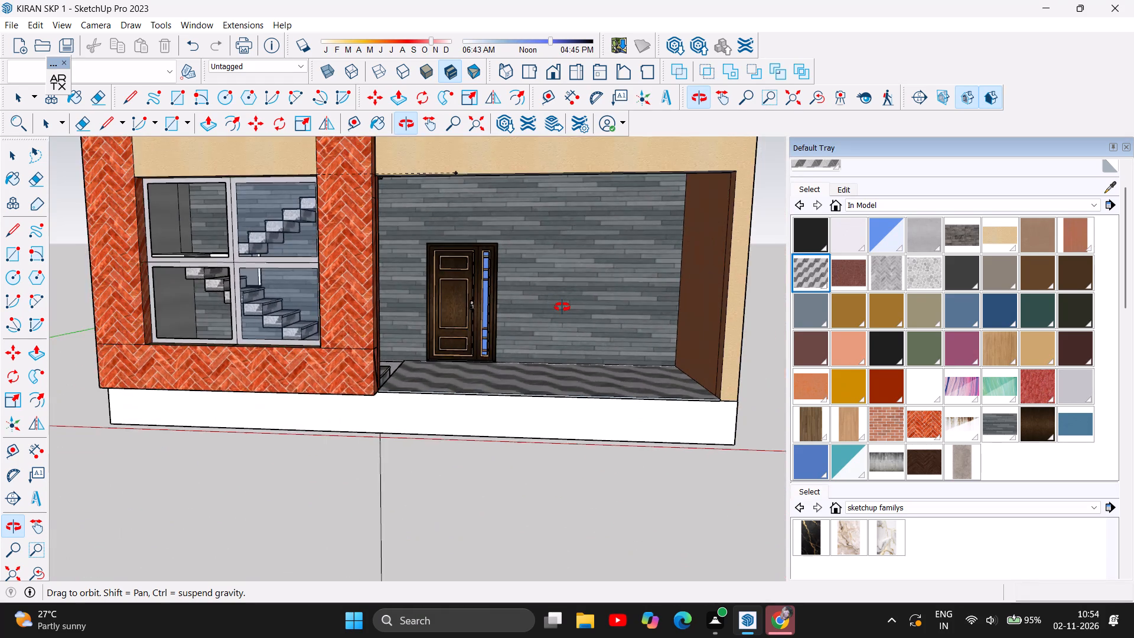
pyautogui.scroll(-4, 562, 307)
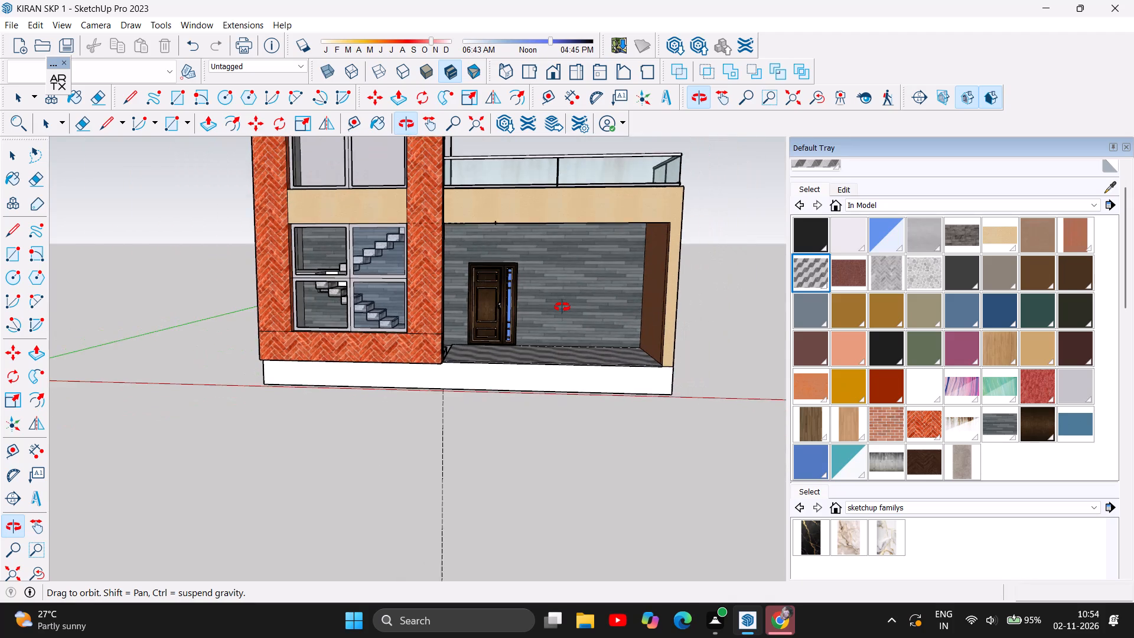
pyautogui.scroll(-3, 562, 307)
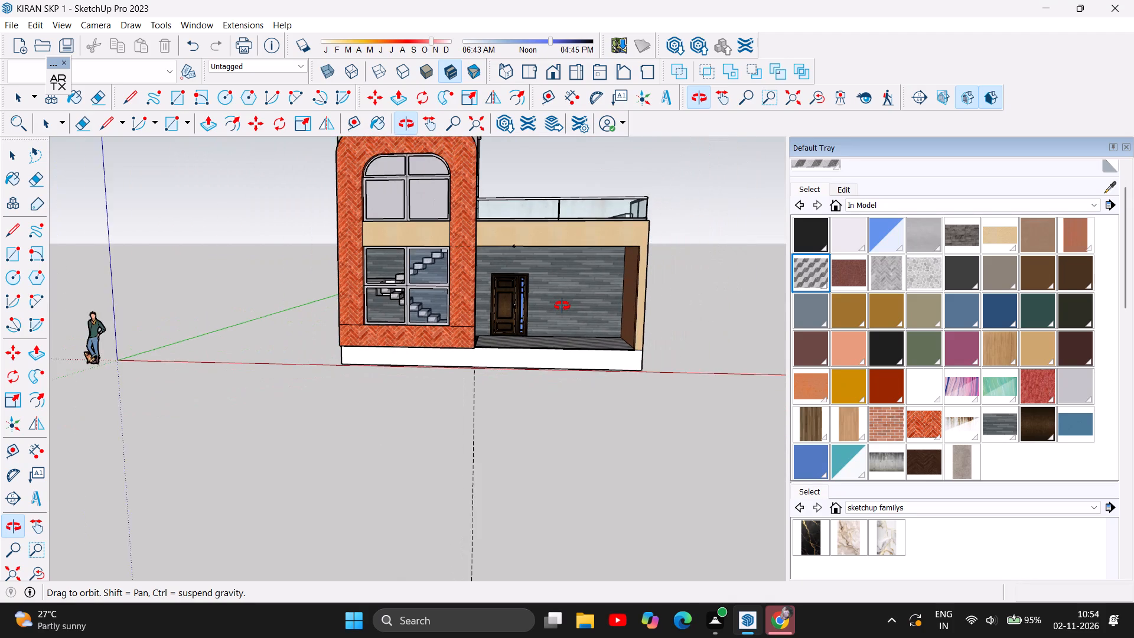
pyautogui.scroll(-2, 562, 306)
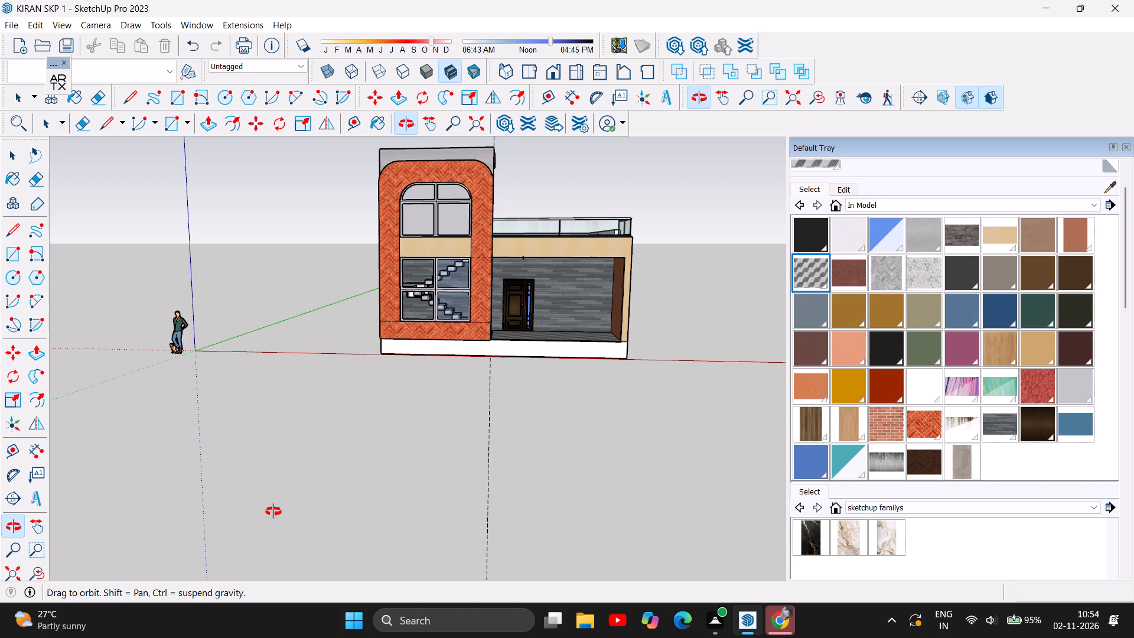
# Paint the herringbone brick on the tower's roof-side opening frame and its rear wall end with the light grey material.
pyautogui.moveTo(504, 419); pyautogui.dragTo(449, 438)
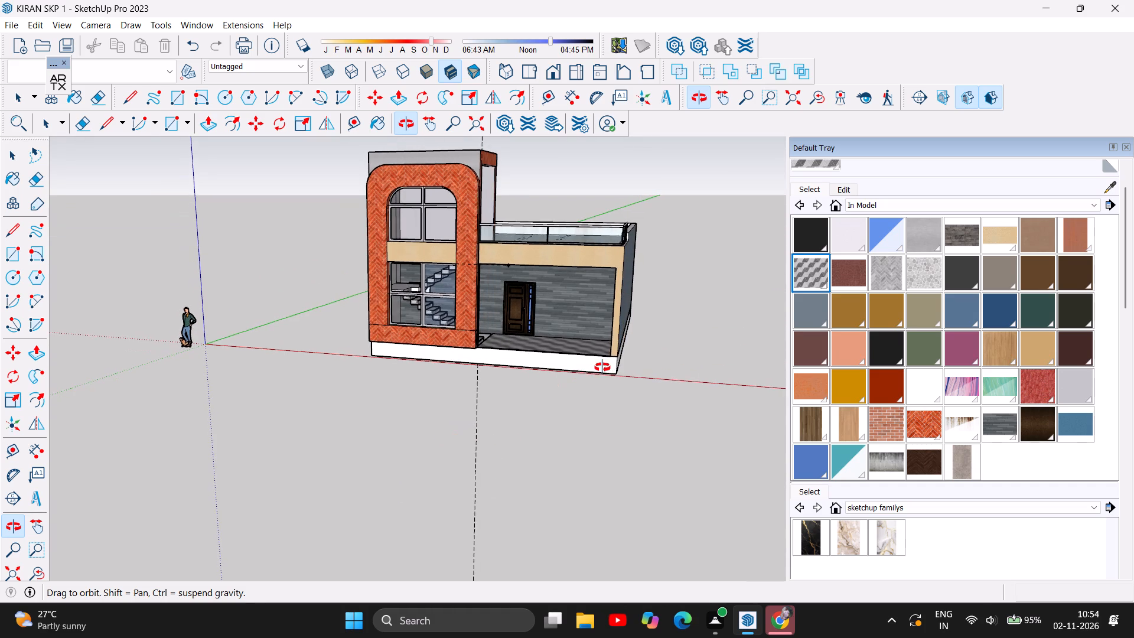
pyautogui.scroll(2, 591, 305)
pyautogui.moveTo(505, 281); pyautogui.dragTo(250, 434)
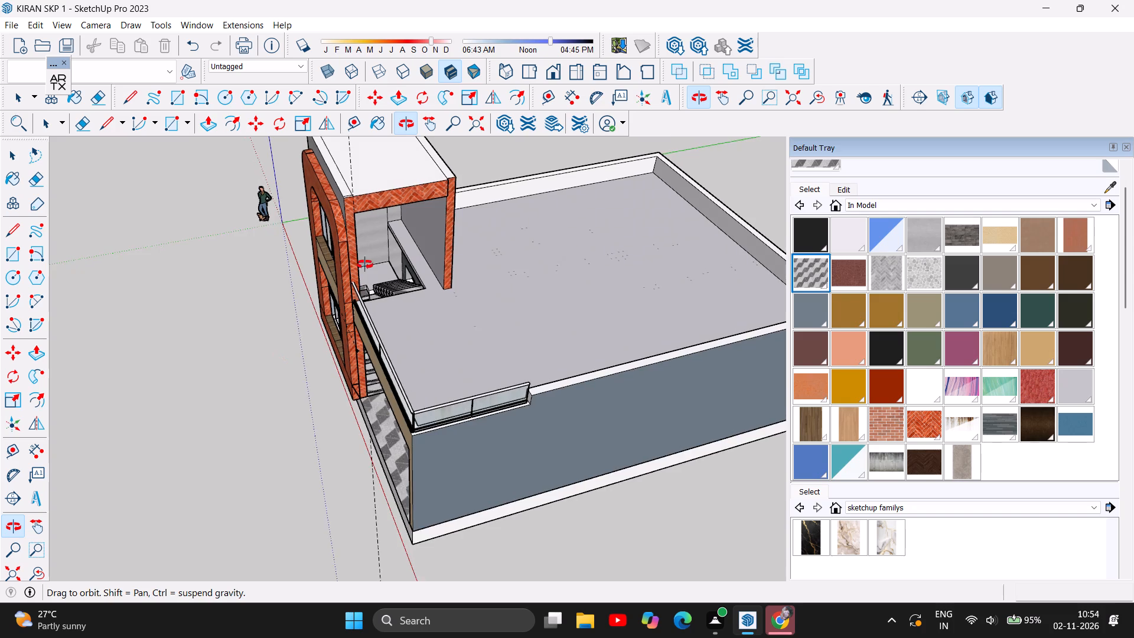
pyautogui.scroll(3, 403, 235)
pyautogui.scroll(5, 431, 186)
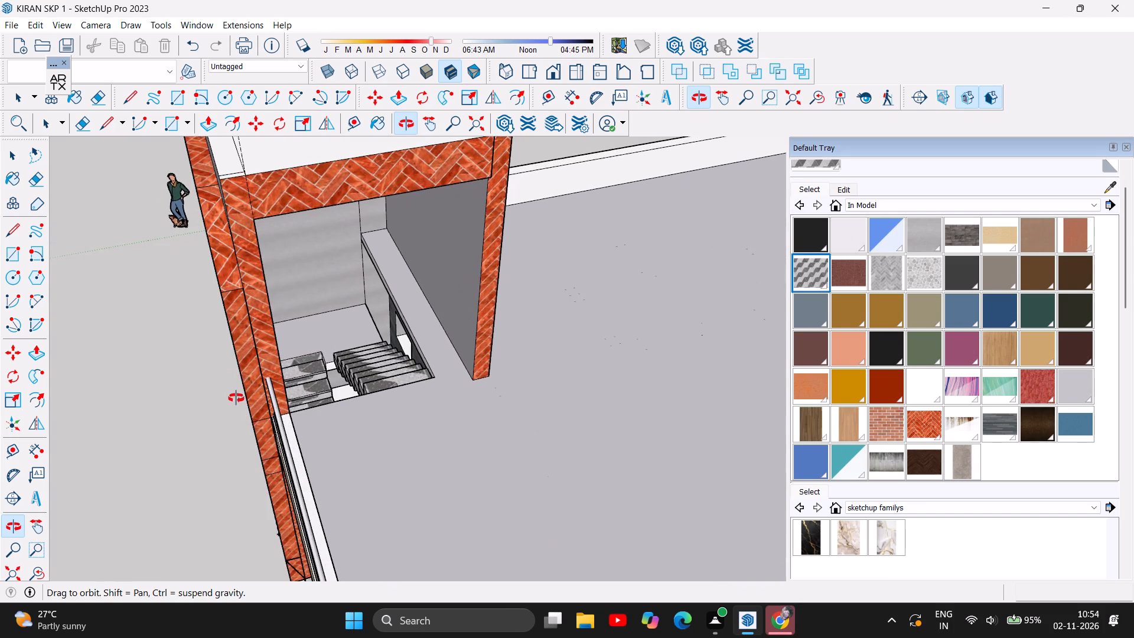
pyautogui.scroll(2, 238, 397)
pyautogui.moveTo(402, 503); pyautogui.dragTo(328, 451)
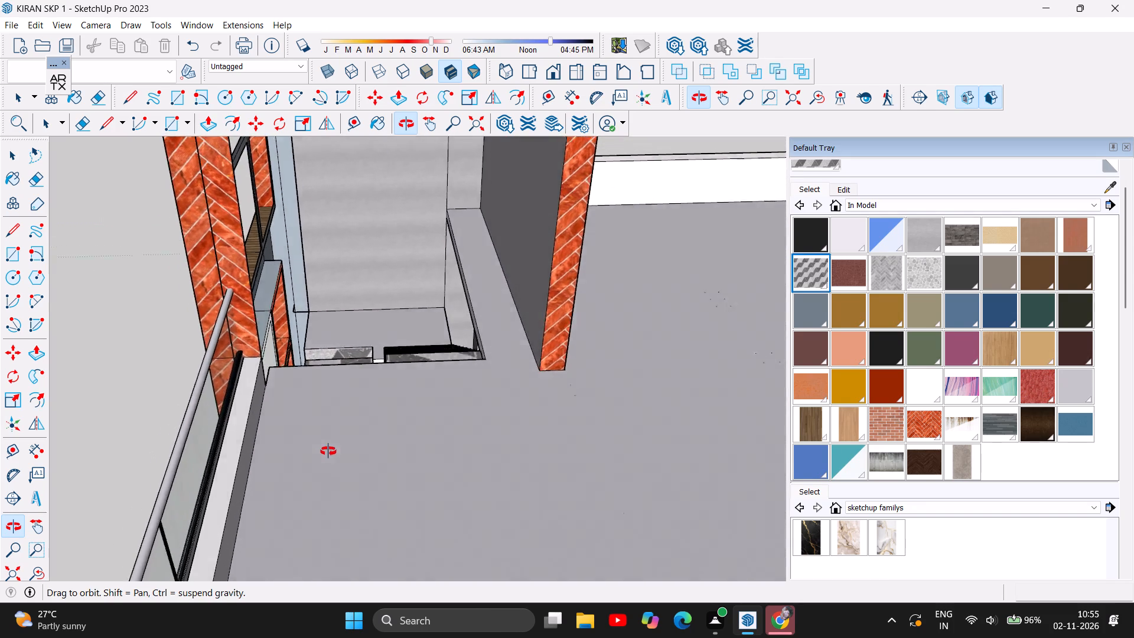
pyautogui.moveTo(328, 451); pyautogui.dragTo(353, 380)
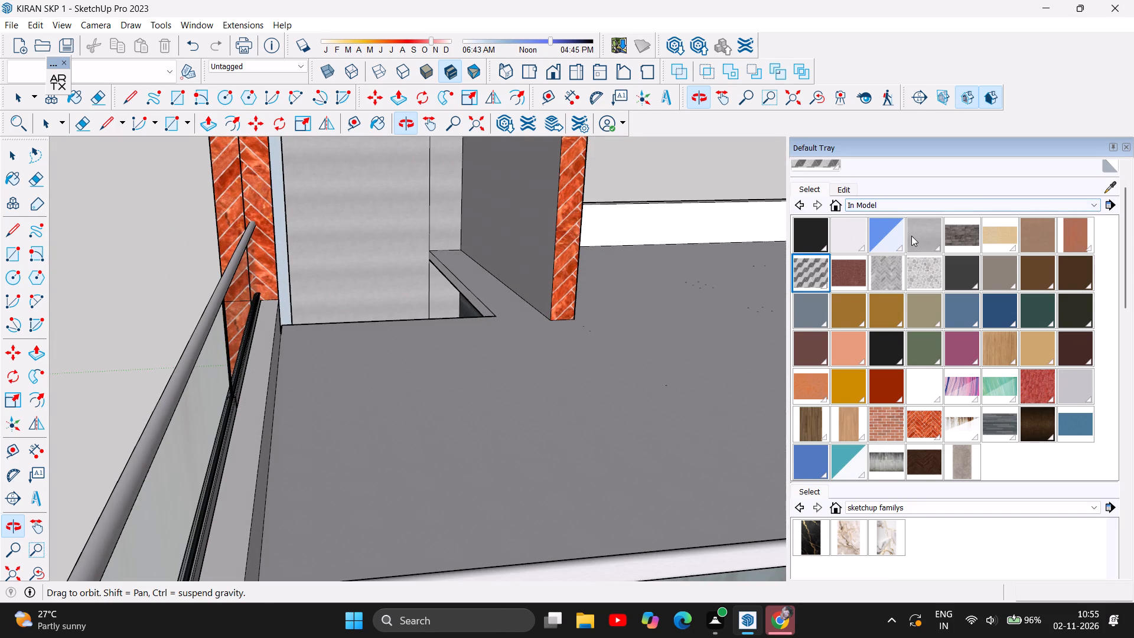
pyautogui.click(912, 236)
pyautogui.click(264, 198)
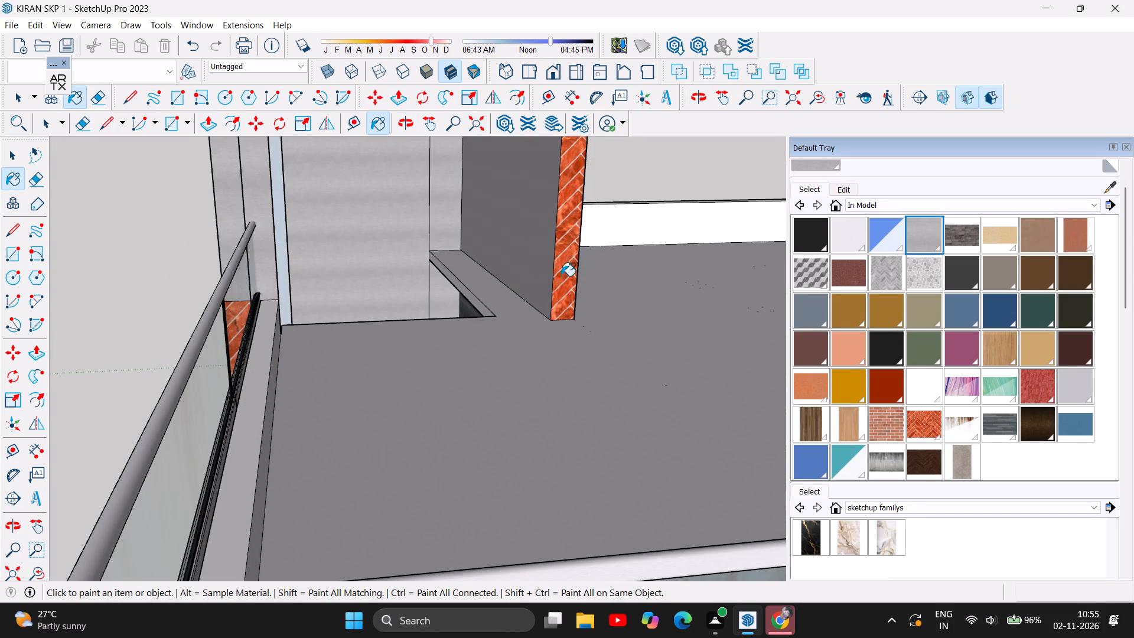
pyautogui.click(574, 241)
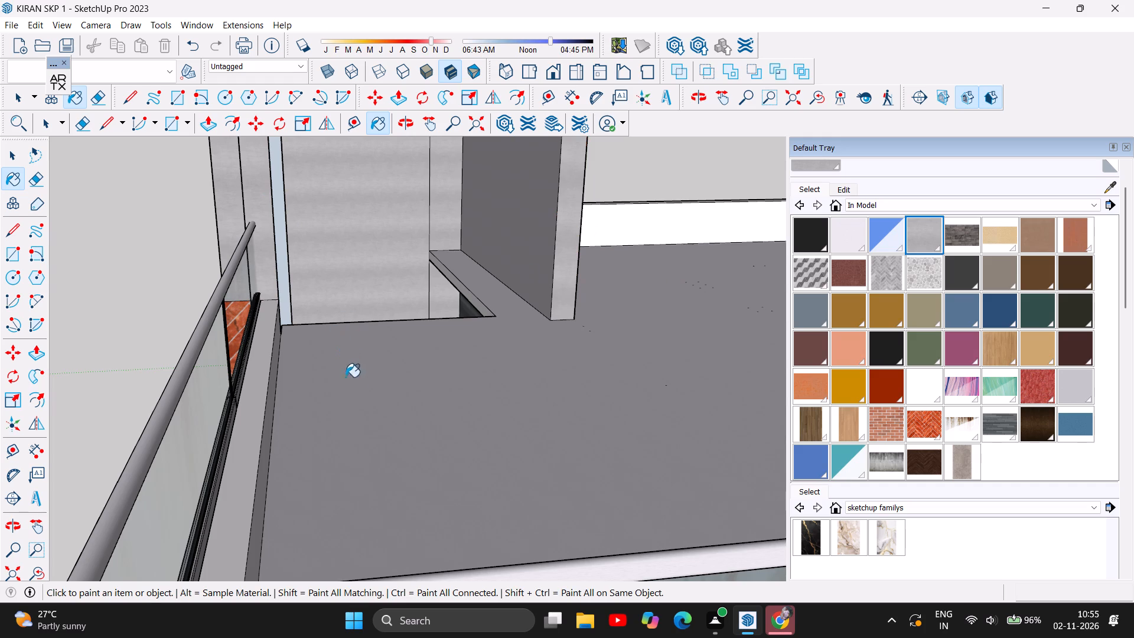
# Draw lines about 9 5/16" and 8 3/4" long across the lower and upper ends of the grey strip behind the arched brick front.
pyautogui.scroll(-2, 418, 455)
pyautogui.scroll(-4, 488, 486)
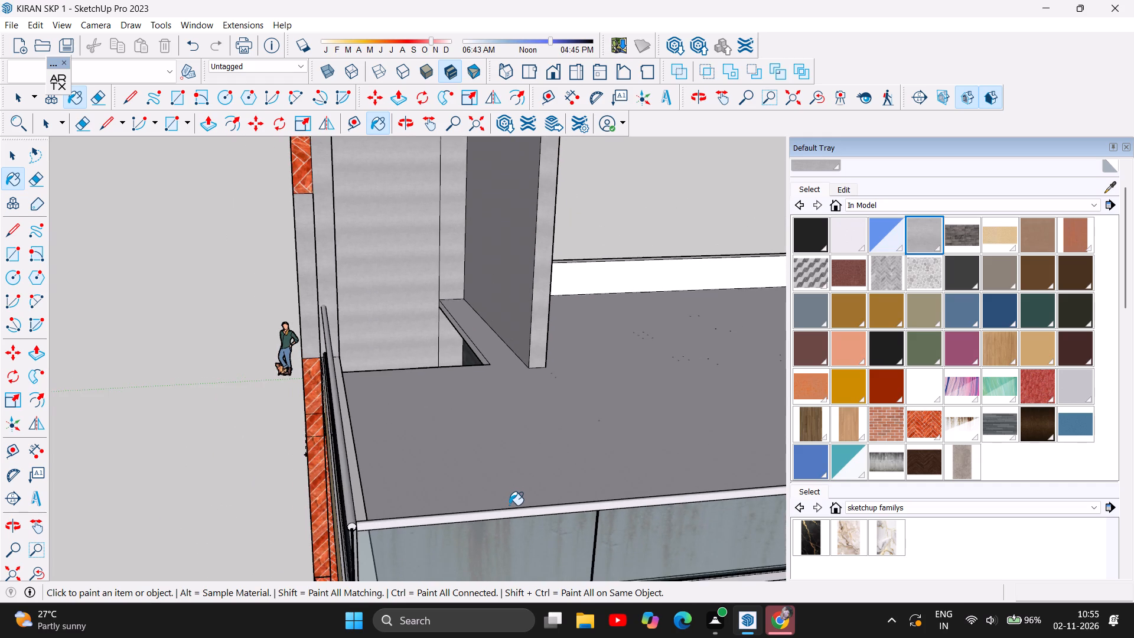
pyautogui.scroll(-4, 524, 504)
pyautogui.scroll(1, 349, 260)
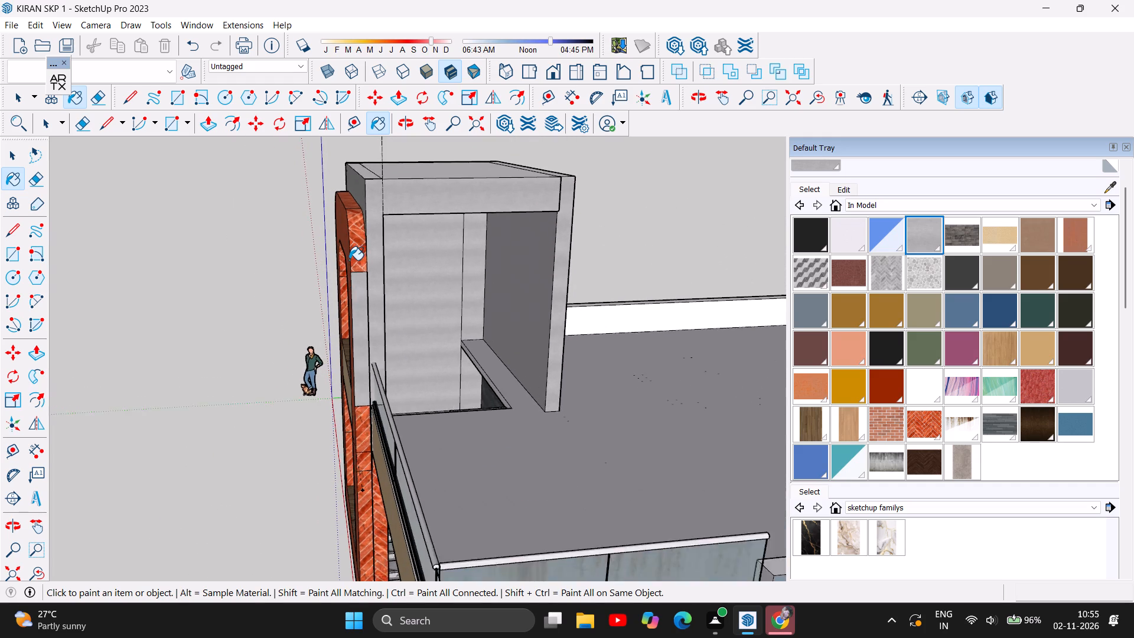
pyautogui.scroll(3, 349, 260)
pyautogui.scroll(3, 344, 409)
pyautogui.scroll(2, 377, 470)
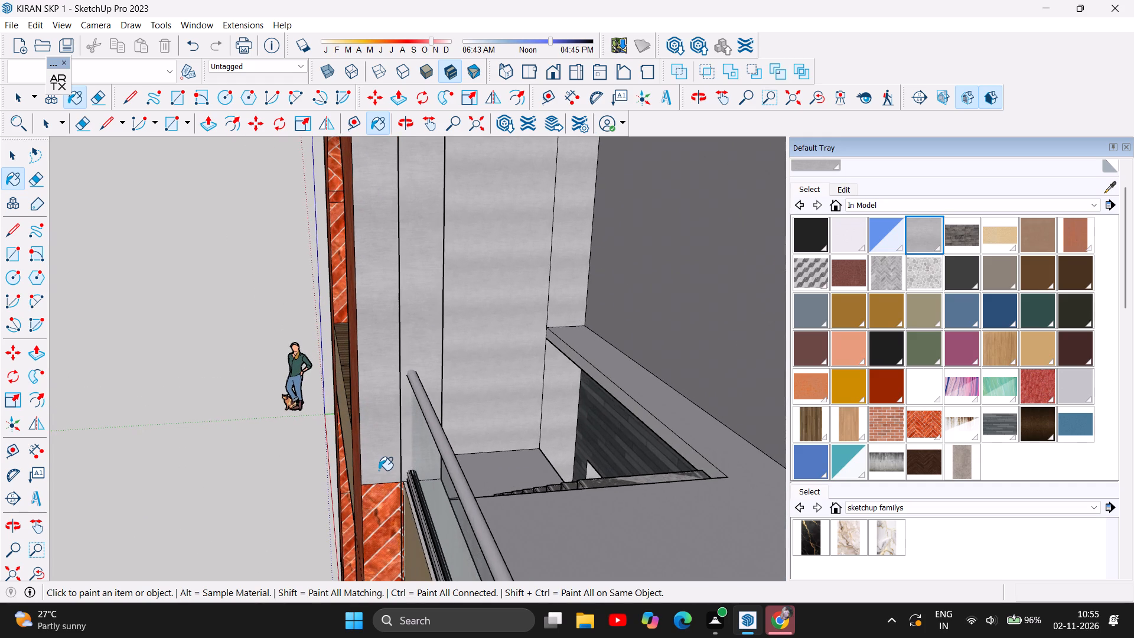
pyautogui.scroll(2, 399, 486)
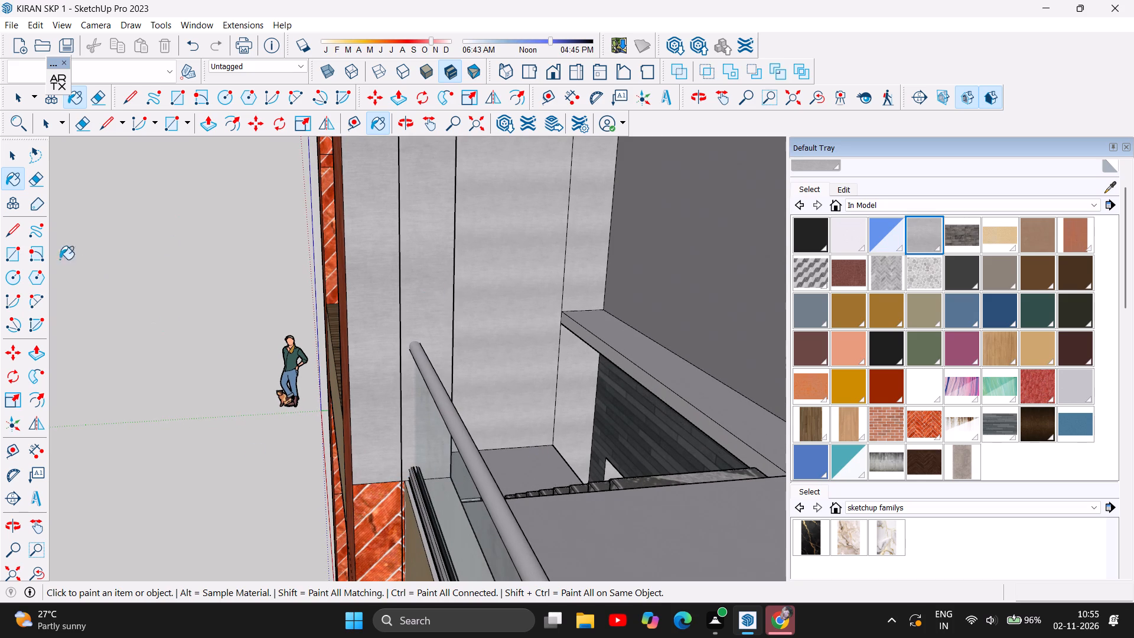
pyautogui.click(18, 237)
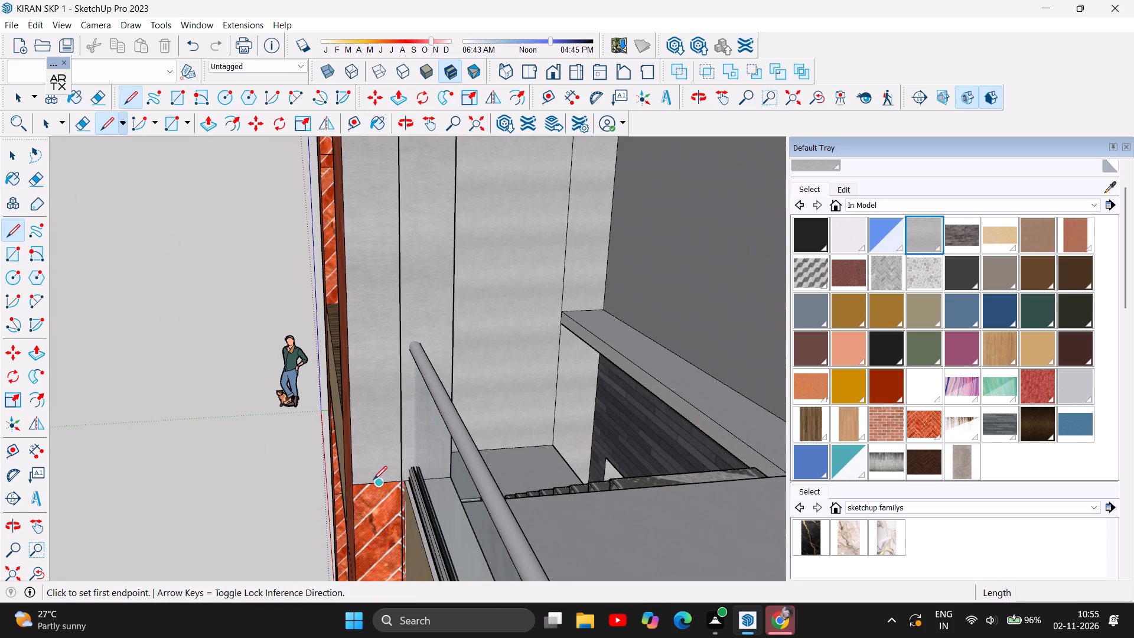
pyautogui.click(358, 482)
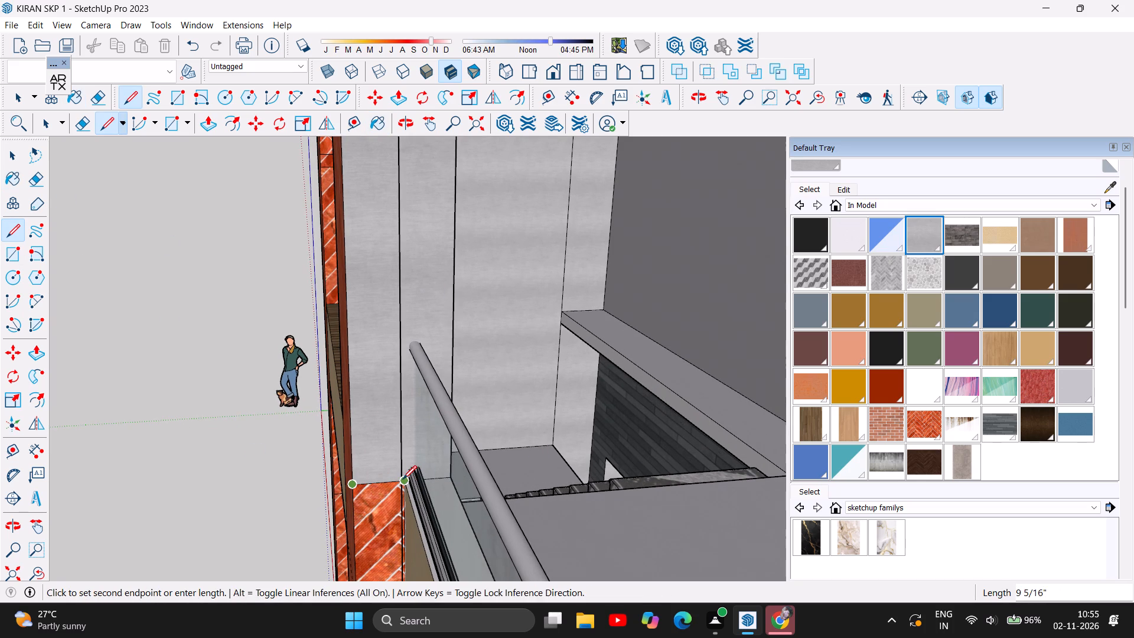
pyautogui.click(403, 479)
pyautogui.scroll(-4, 405, 637)
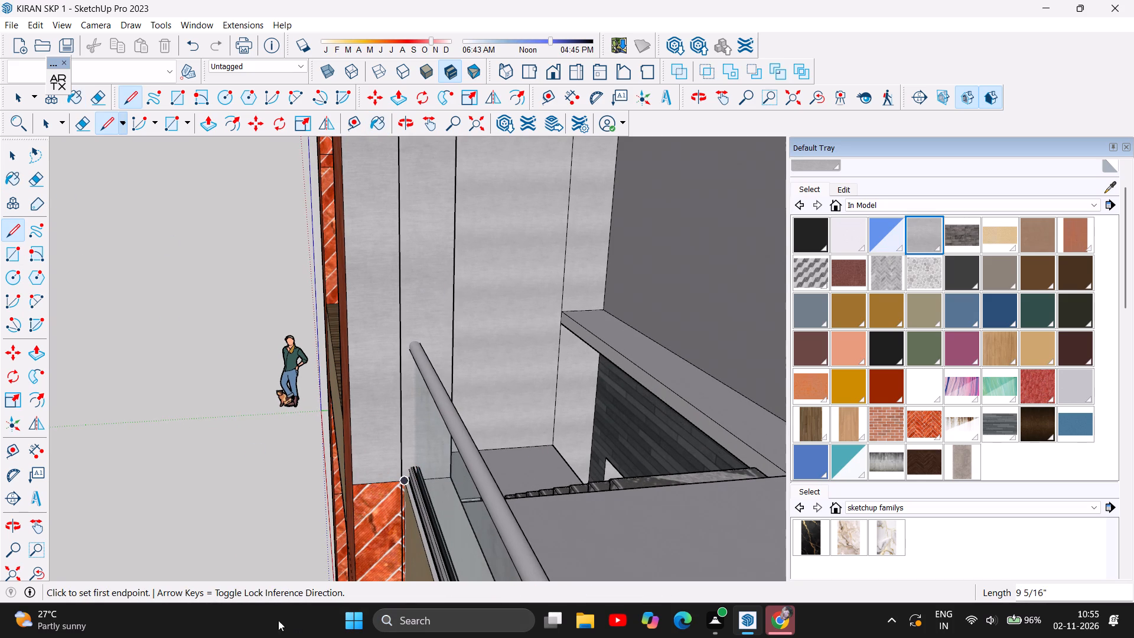
pyautogui.scroll(-1, 335, 442)
pyautogui.scroll(-4, 384, 425)
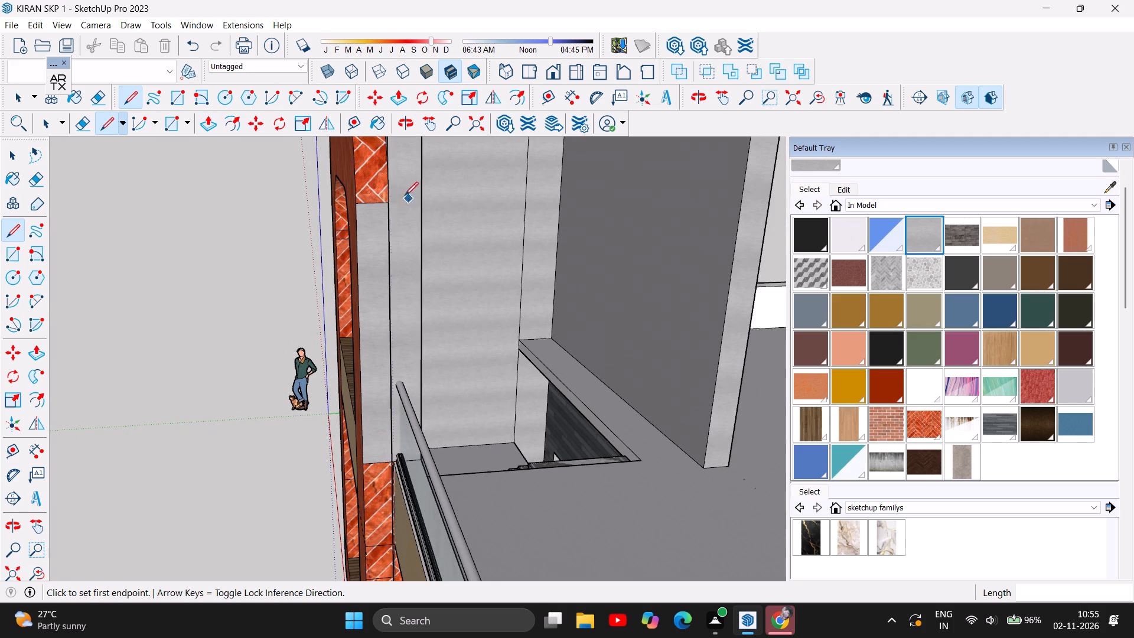
pyautogui.click(389, 203)
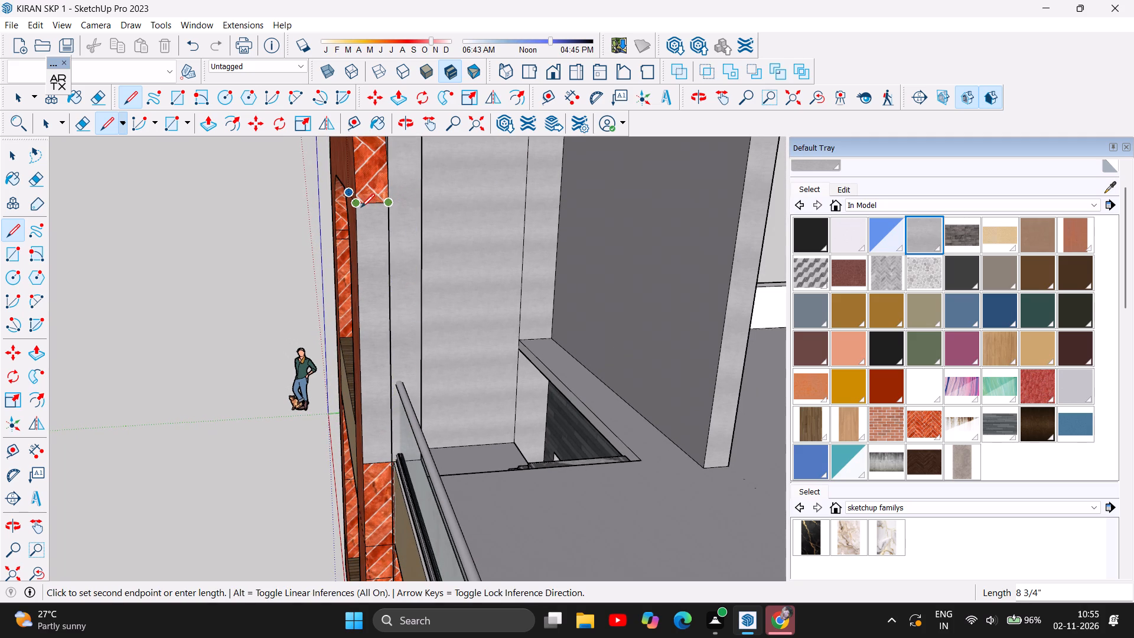
pyautogui.click(357, 207)
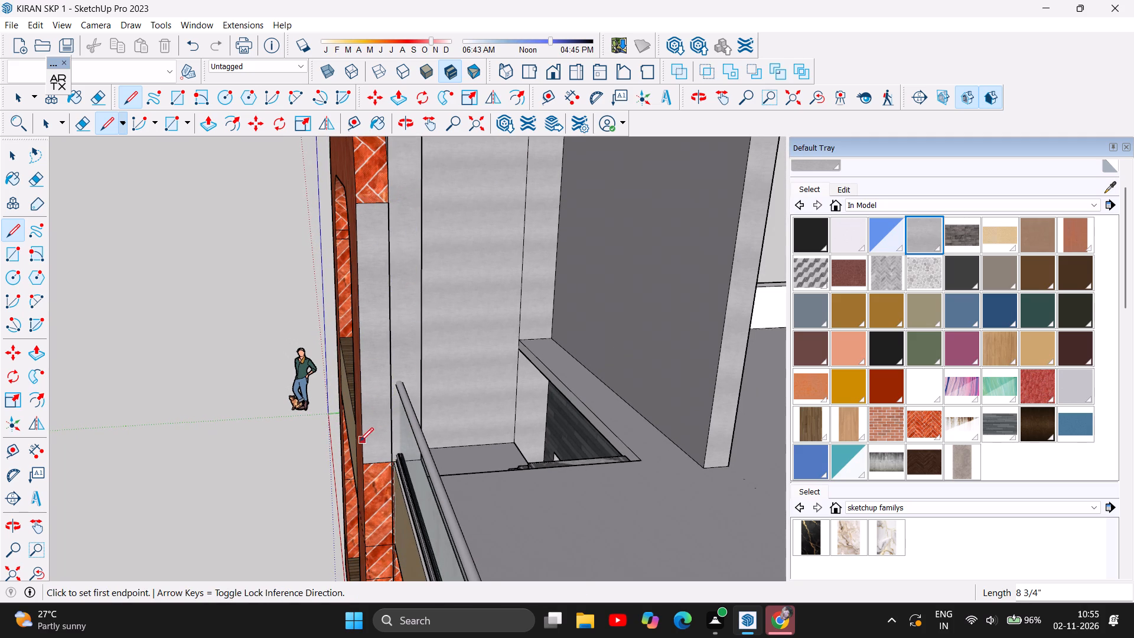
pyautogui.click(363, 458)
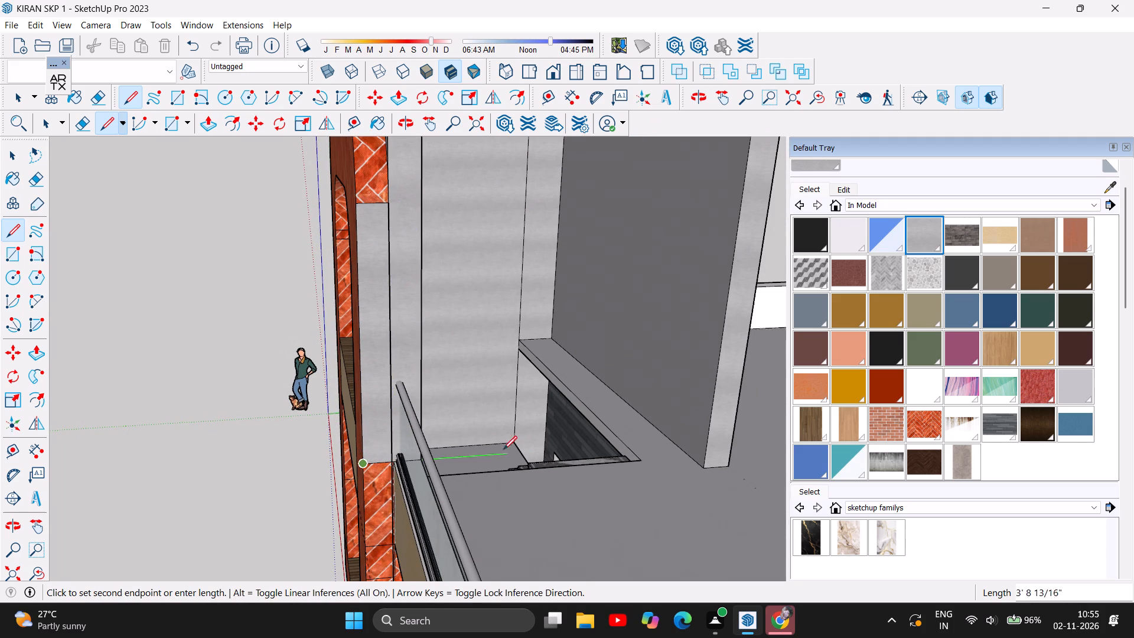
pyautogui.press('Escape')
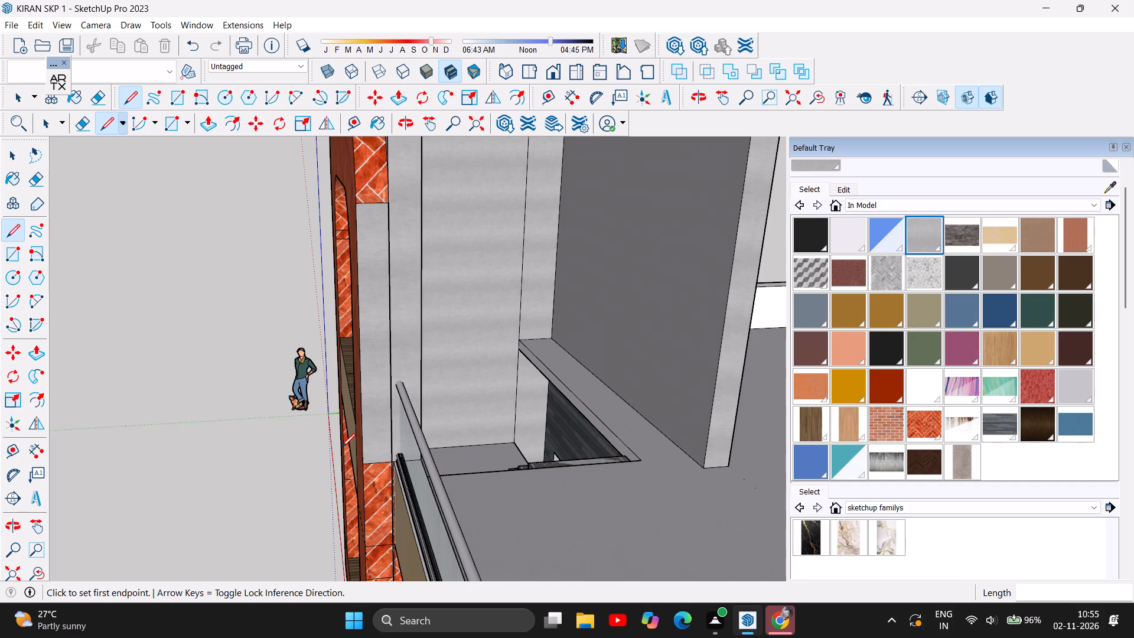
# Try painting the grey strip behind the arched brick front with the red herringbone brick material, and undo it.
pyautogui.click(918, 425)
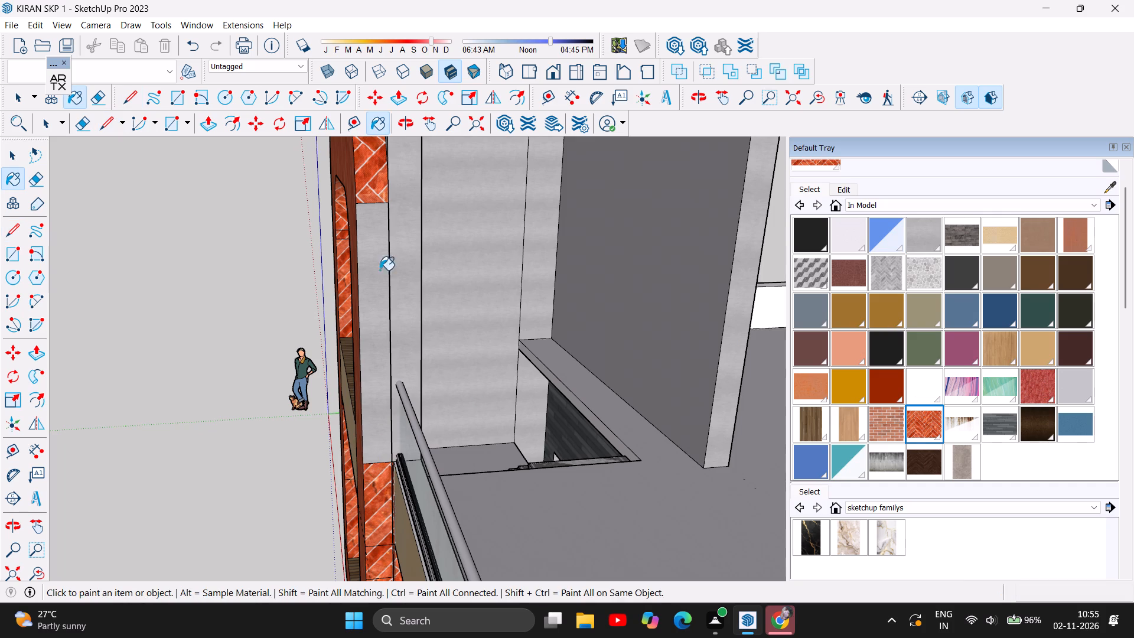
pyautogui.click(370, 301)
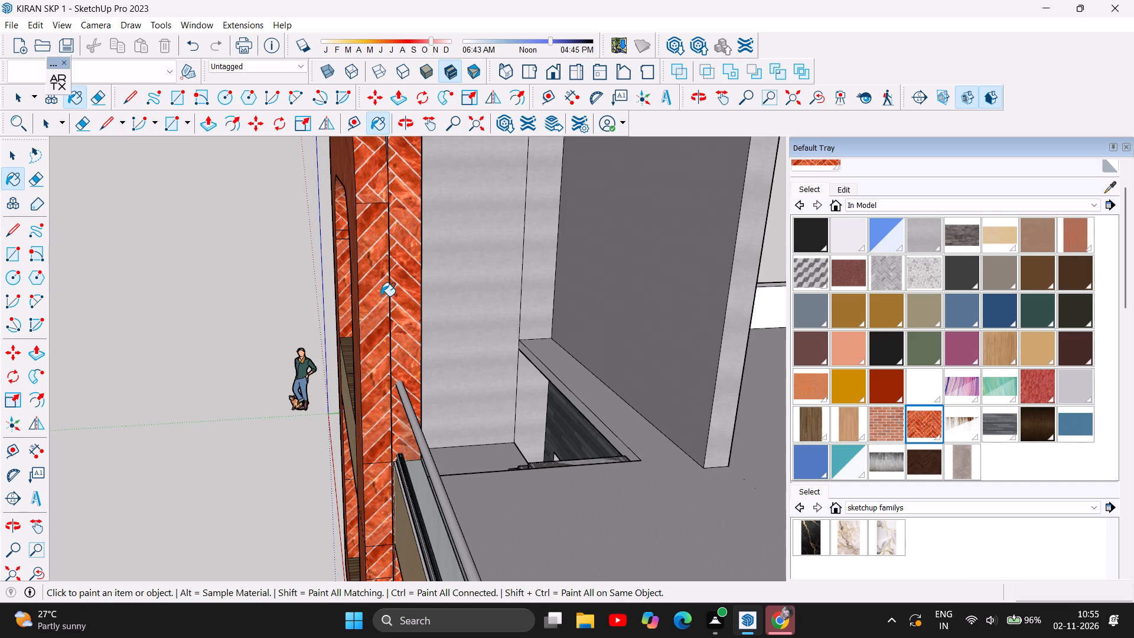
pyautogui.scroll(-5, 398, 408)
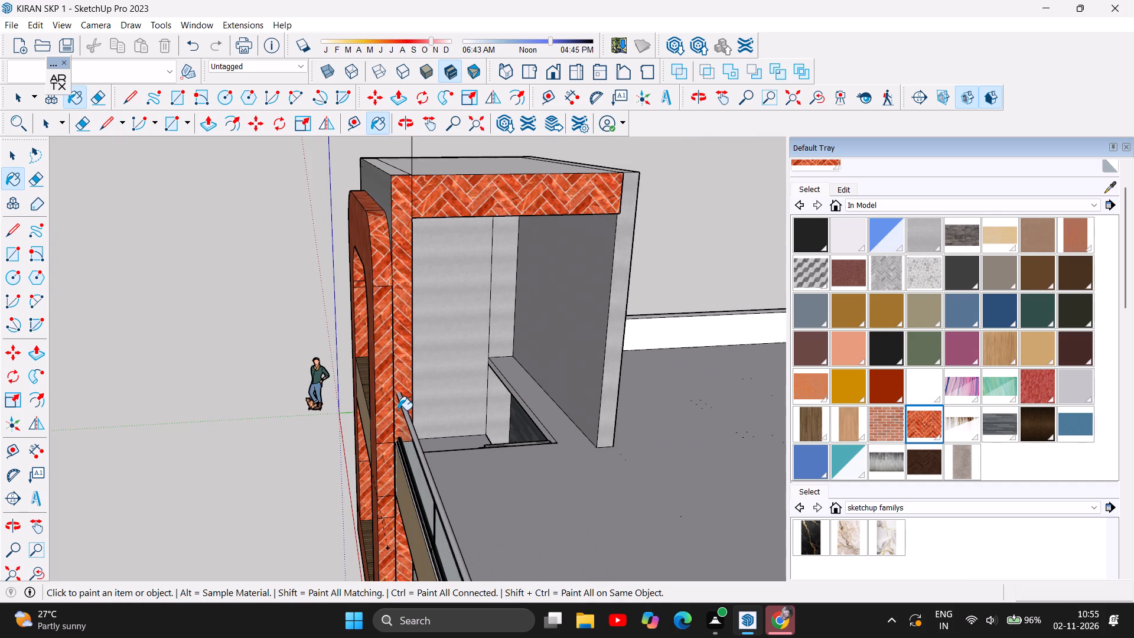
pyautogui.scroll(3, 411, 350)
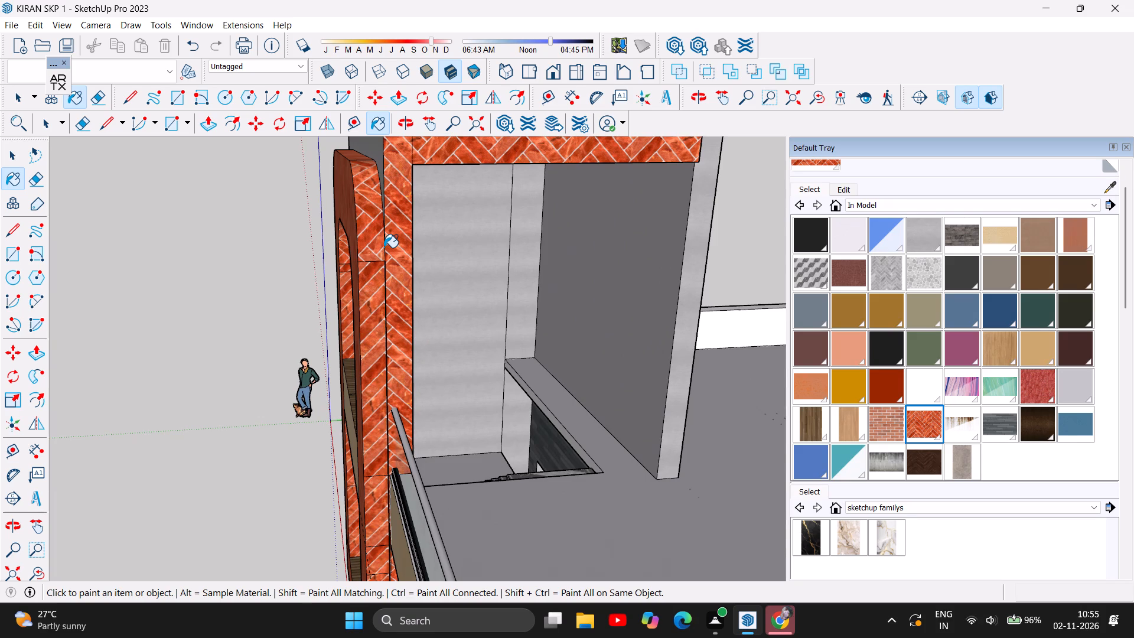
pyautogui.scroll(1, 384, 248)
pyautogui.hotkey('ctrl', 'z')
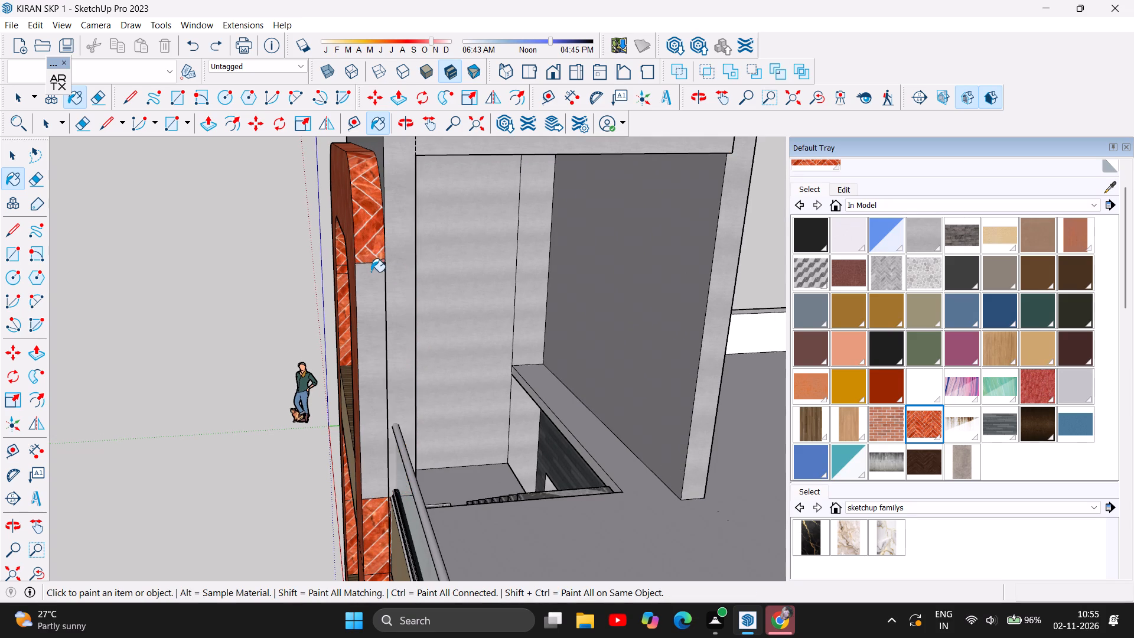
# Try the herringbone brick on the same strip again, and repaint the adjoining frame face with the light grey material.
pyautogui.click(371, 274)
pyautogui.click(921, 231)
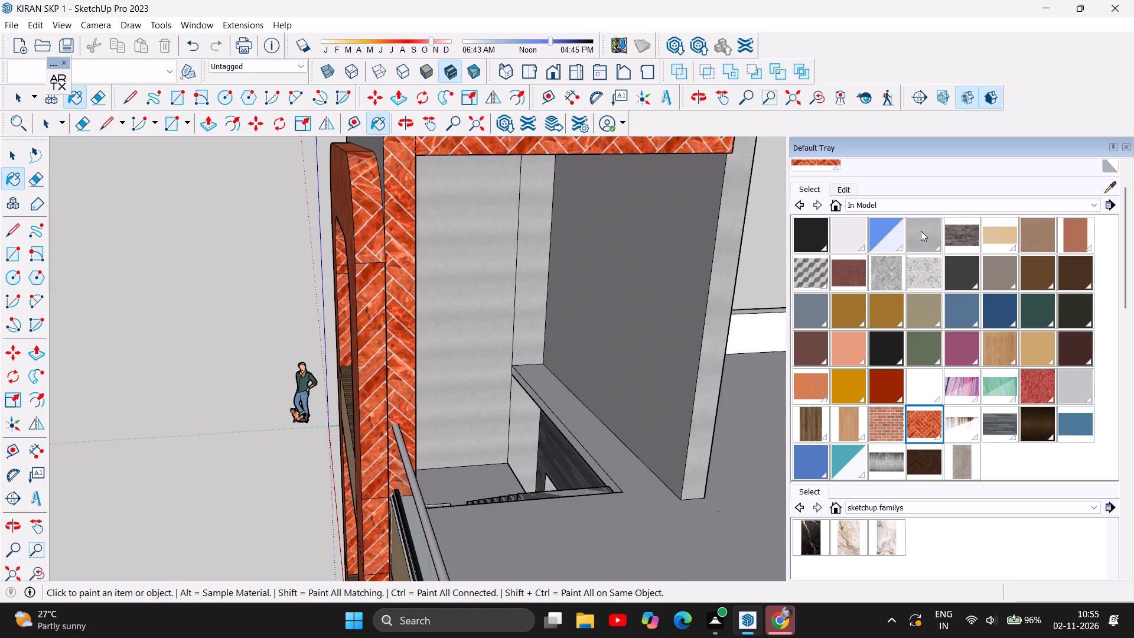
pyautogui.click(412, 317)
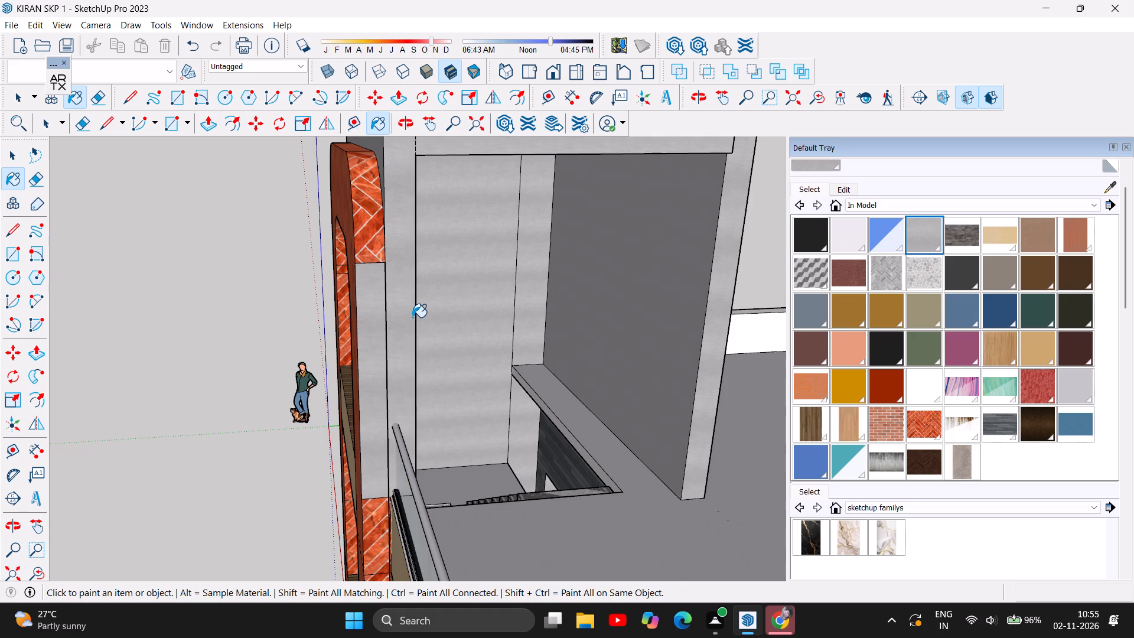
# Trace a line about 1" long along the lower edge of the roof-side opening's grey frame, from the strip's corner to the railing.
pyautogui.scroll(5, 372, 545)
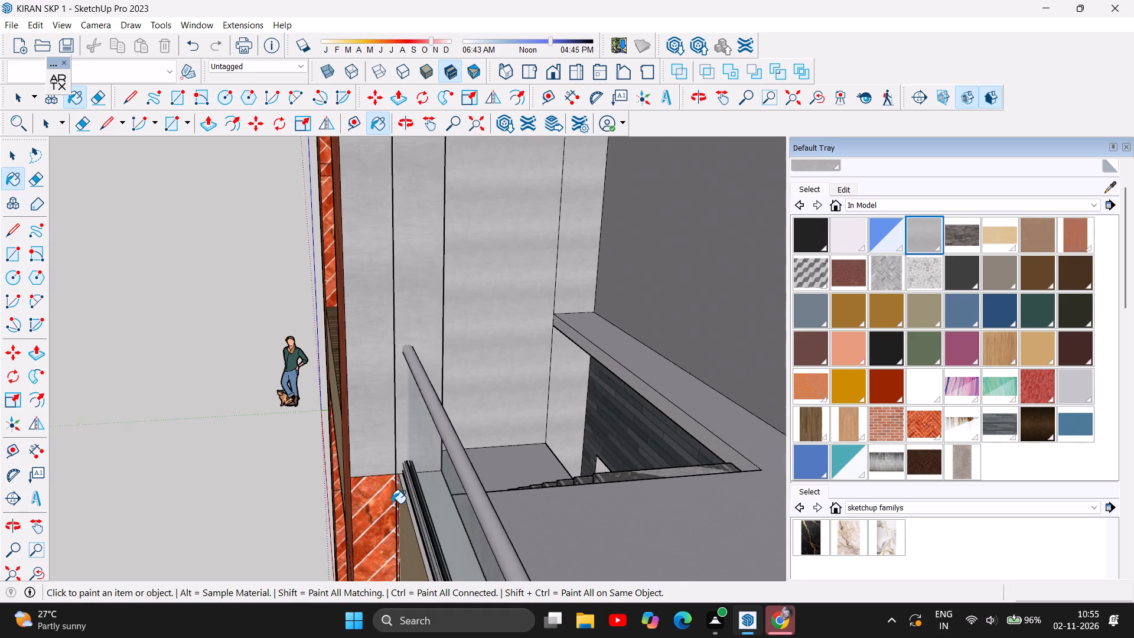
pyautogui.scroll(4, 392, 503)
pyautogui.scroll(2, 396, 432)
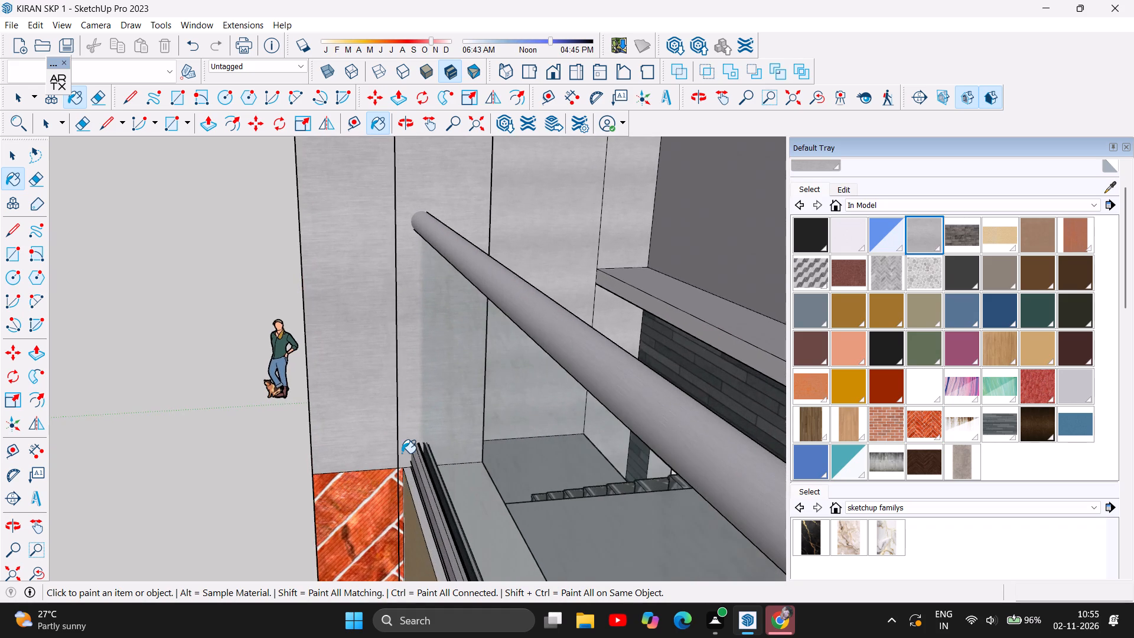
pyautogui.scroll(13, 402, 453)
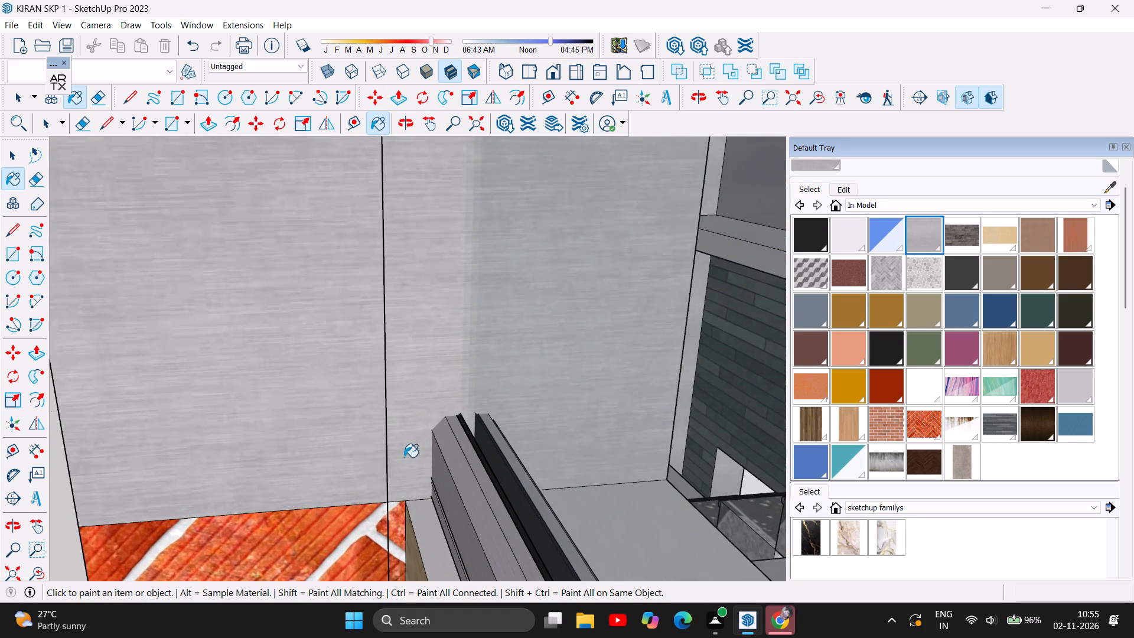
pyautogui.scroll(6, 409, 484)
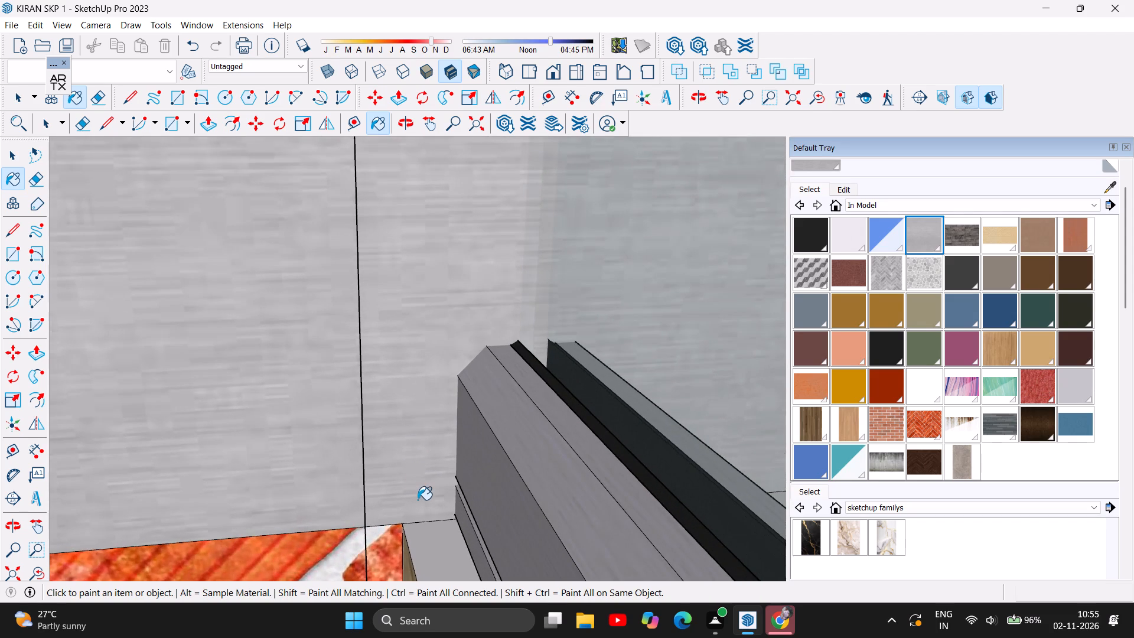
pyautogui.scroll(3, 418, 500)
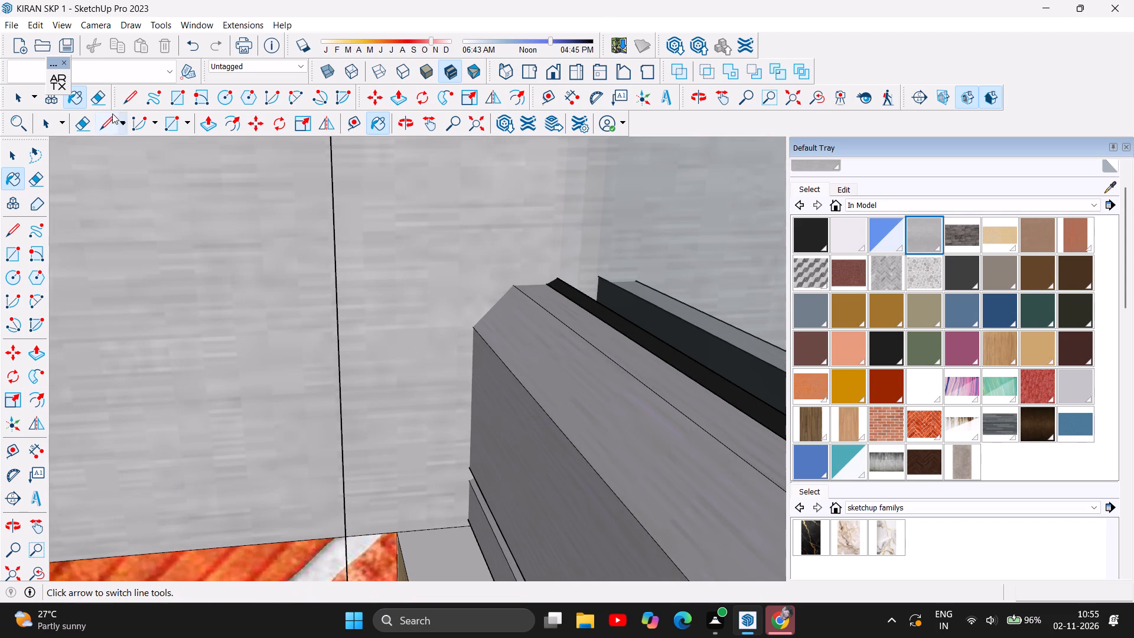
pyautogui.click(126, 109)
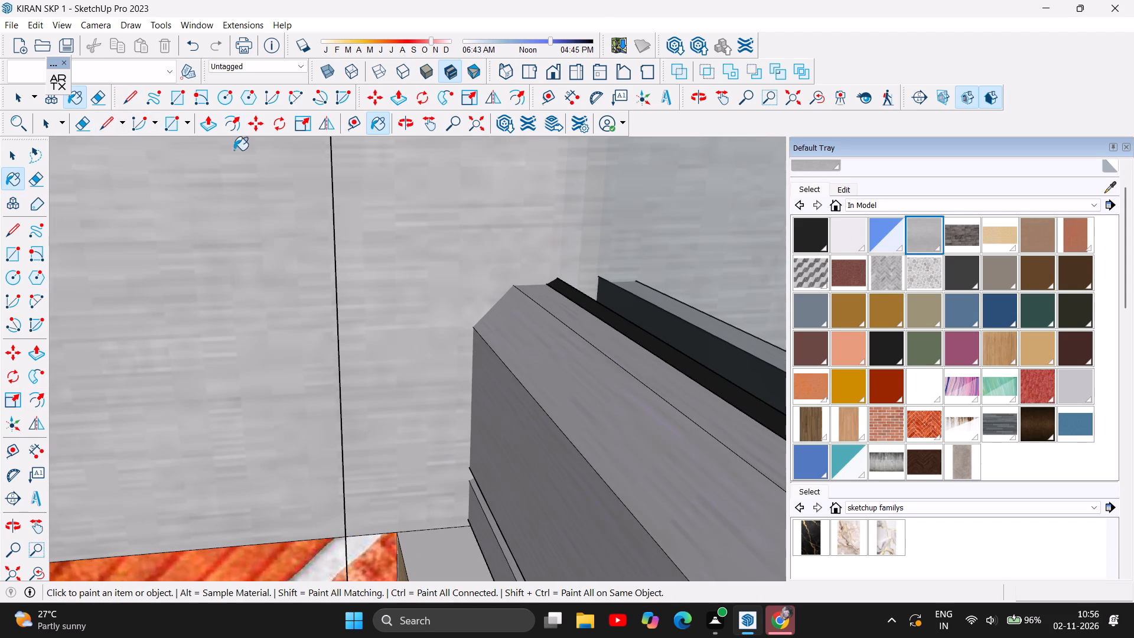
pyautogui.click(133, 98)
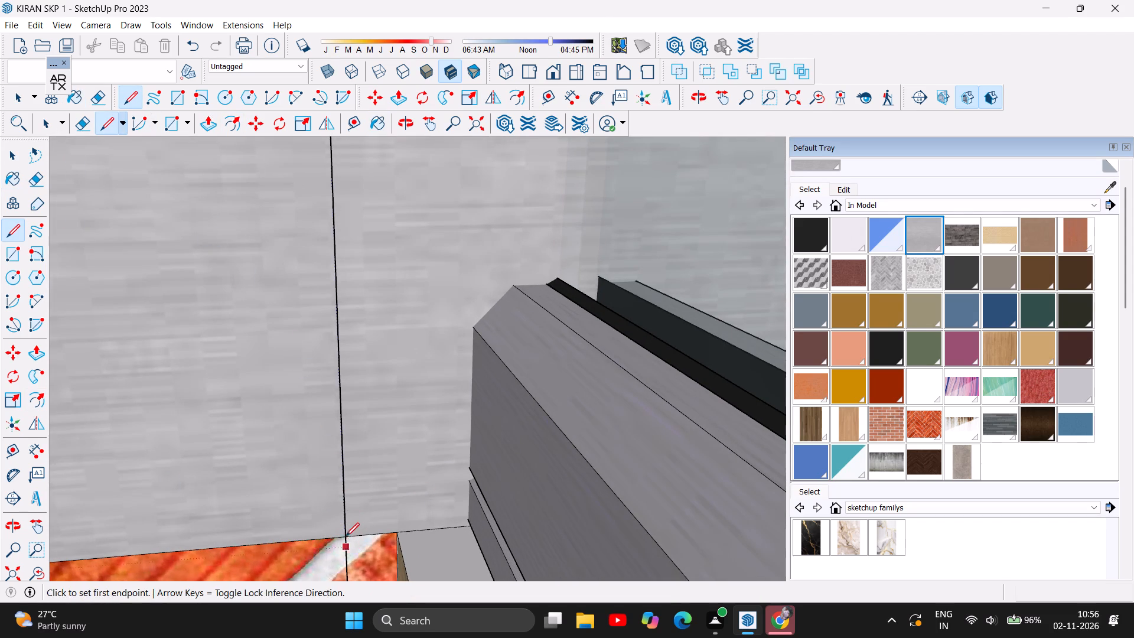
pyautogui.click(344, 535)
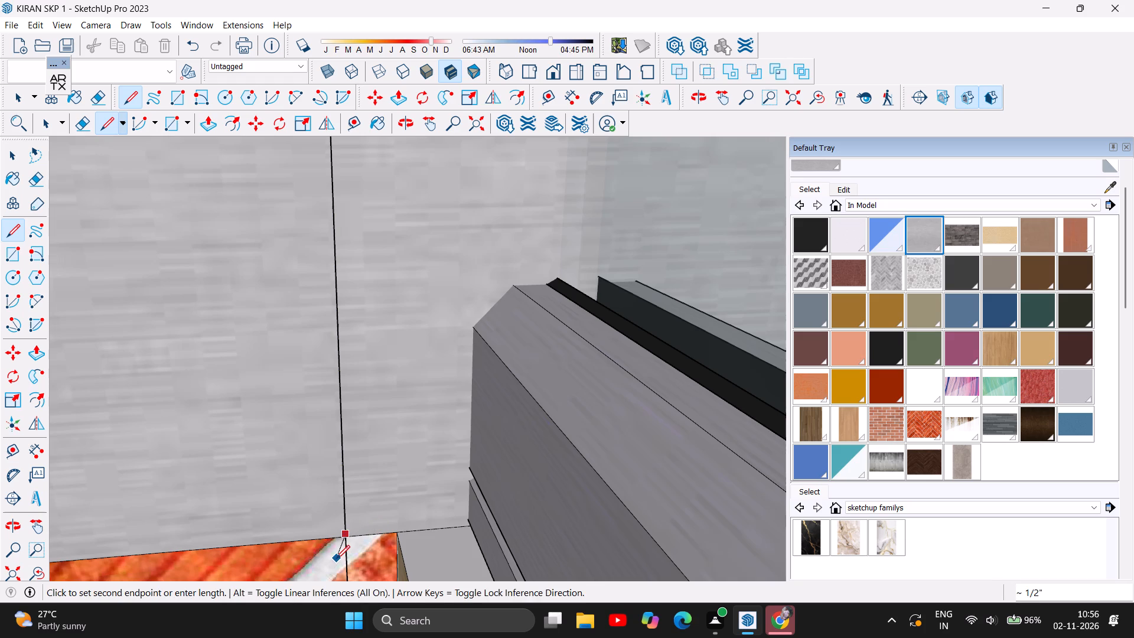
pyautogui.press('Escape')
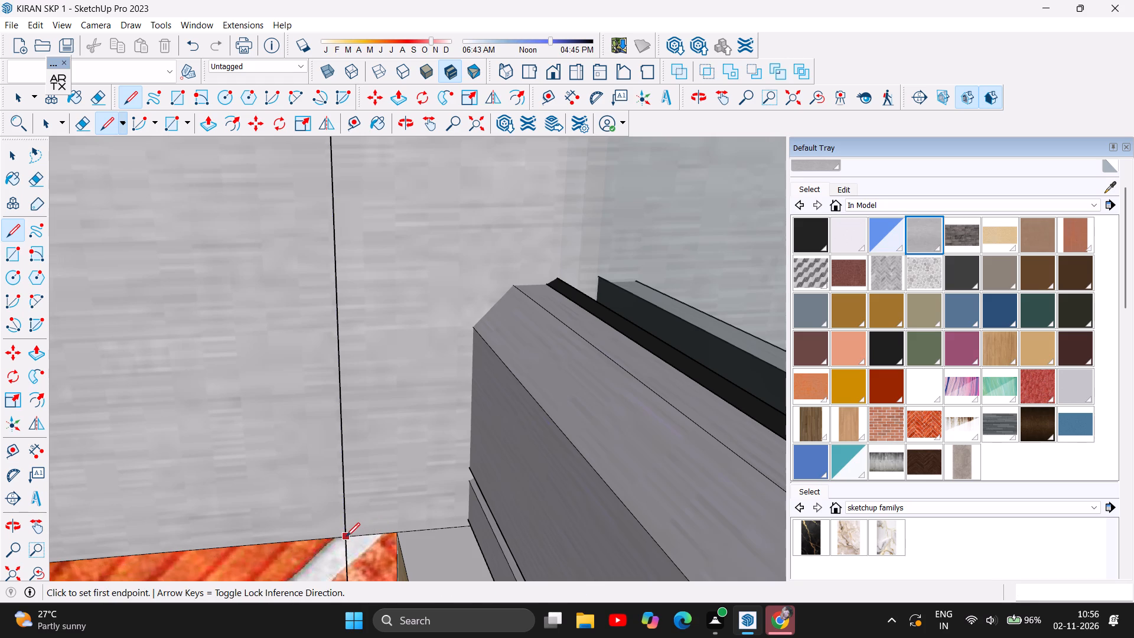
pyautogui.click(346, 536)
pyautogui.scroll(-3, 423, 447)
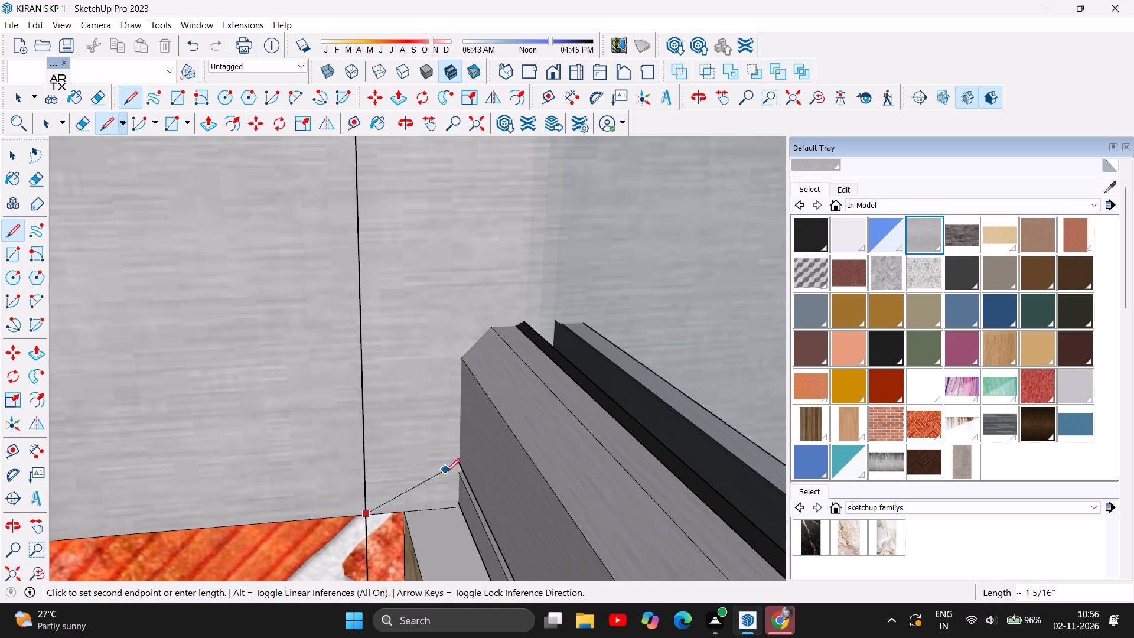
pyautogui.click(457, 509)
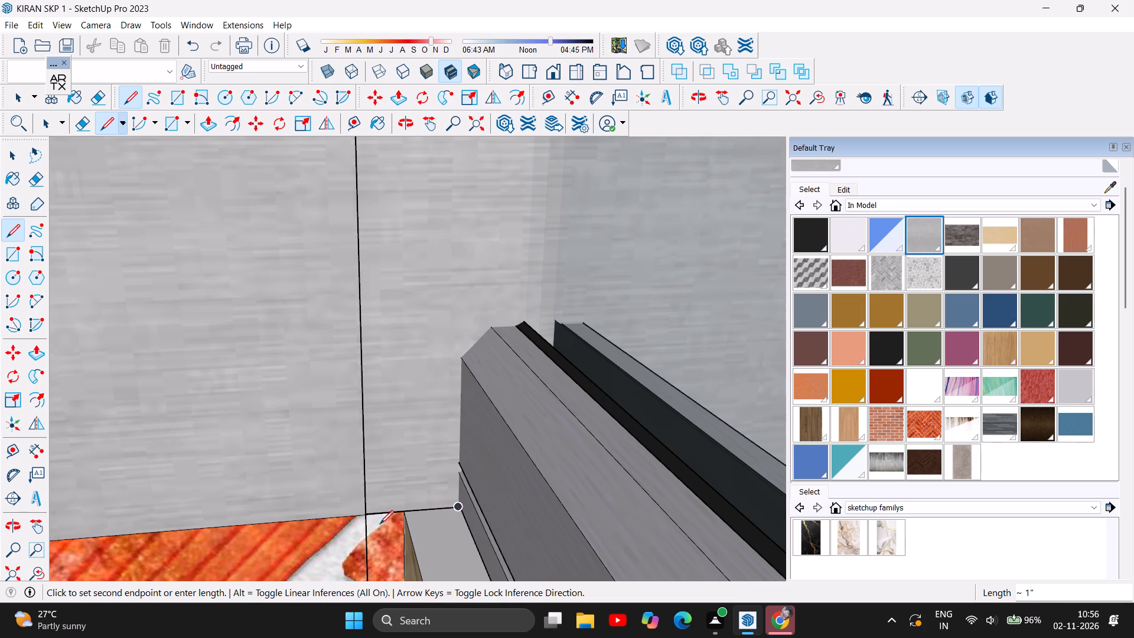
pyautogui.click(364, 516)
# Trace a line about 8 7/16" long across the lower end of the grey strip behind the arched brick front.
pyautogui.scroll(-4, 431, 431)
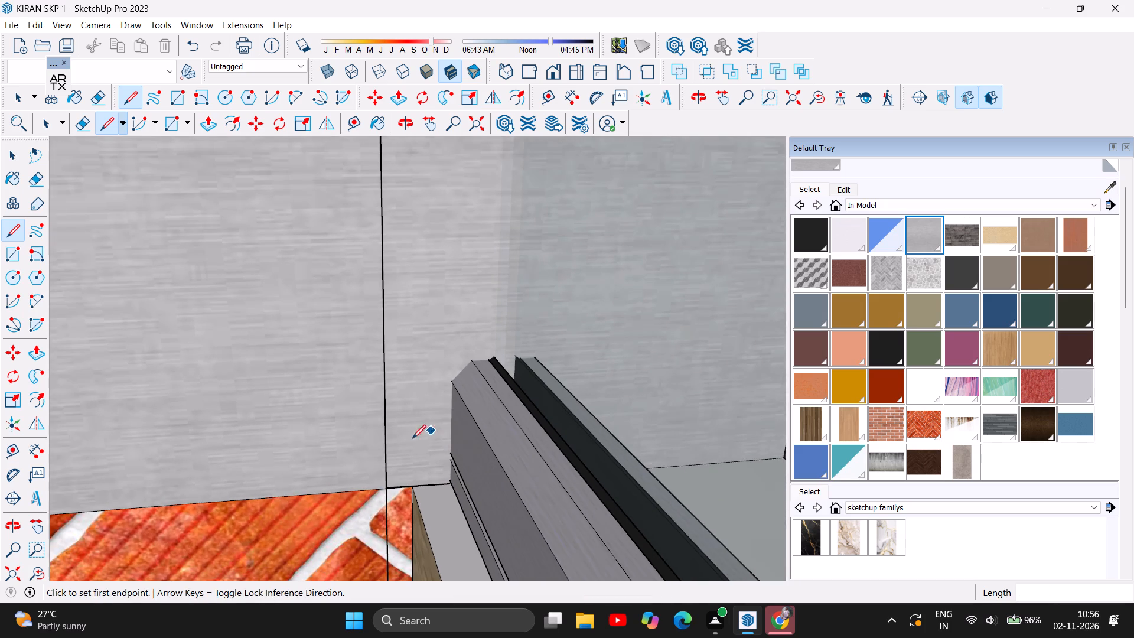
pyautogui.scroll(-3, 520, 434)
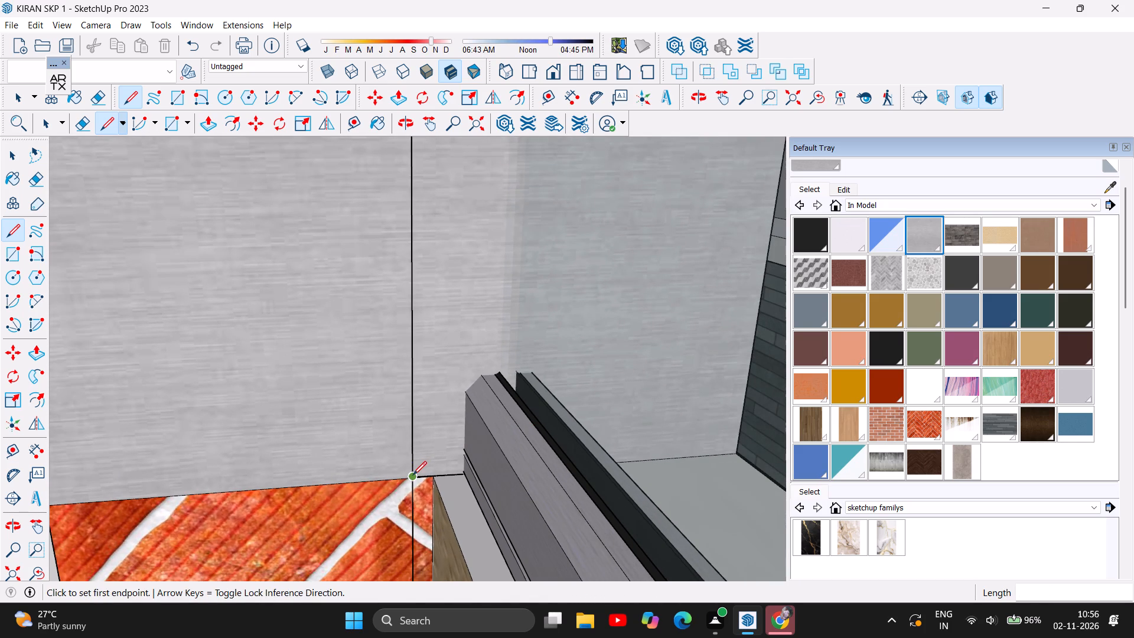
pyautogui.click(413, 475)
pyautogui.scroll(-5, 473, 332)
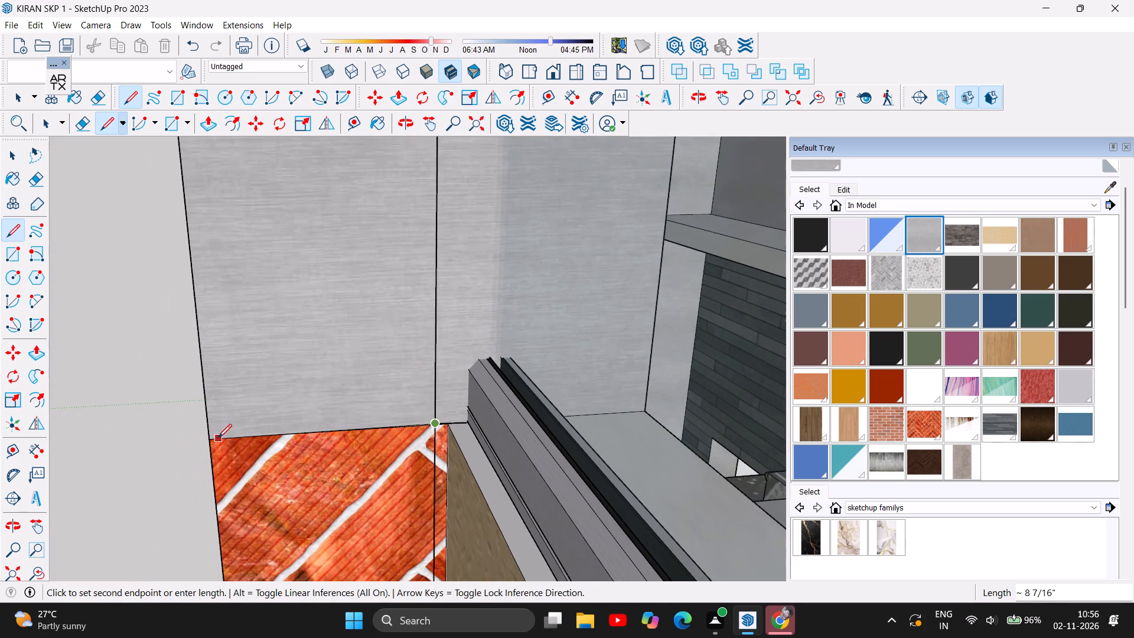
pyautogui.click(210, 437)
pyautogui.scroll(-1, 159, 429)
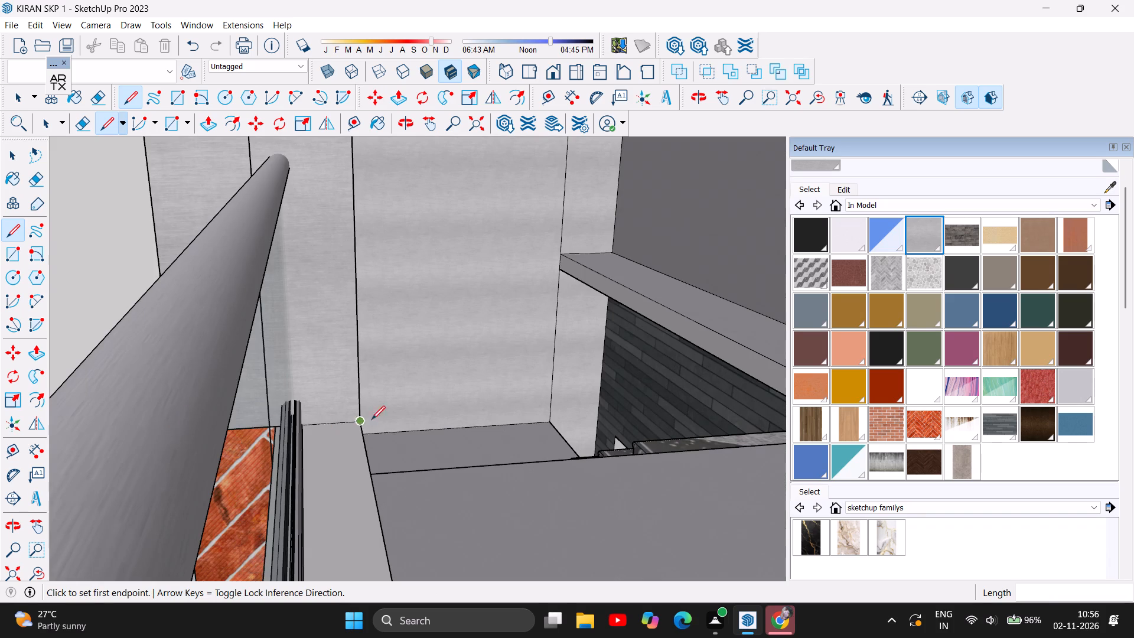
# Paint the grey strip, the adjoining roof-side opening frame and its rear wall end with the red herringbone brick material.
pyautogui.click(915, 419)
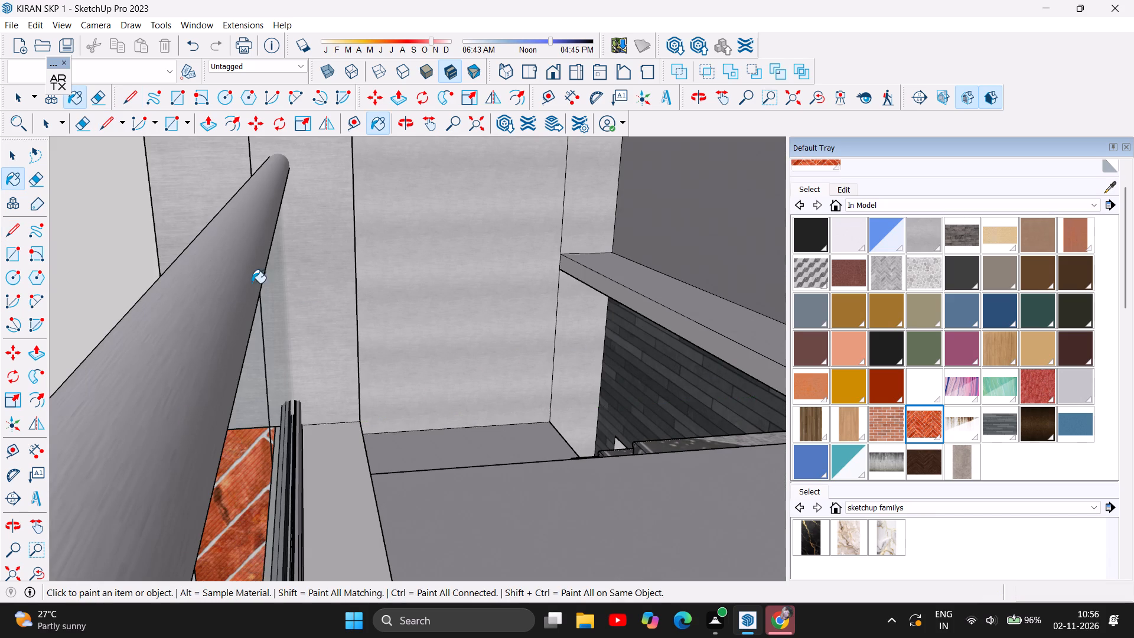
pyautogui.click(193, 188)
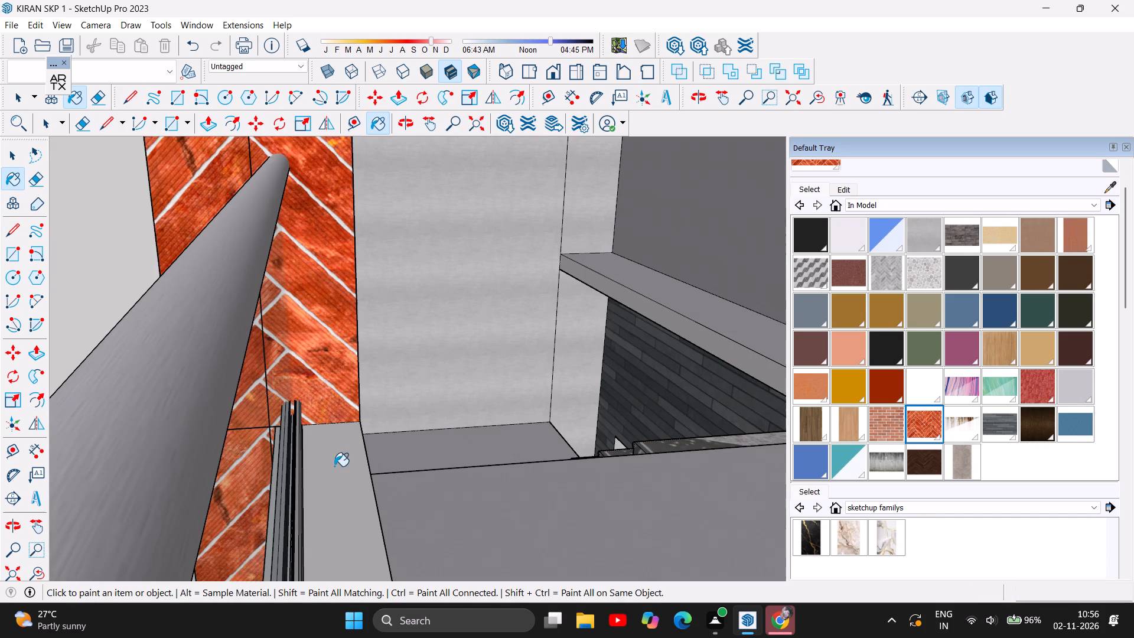
pyautogui.scroll(4, 332, 438)
pyautogui.scroll(-2, 335, 434)
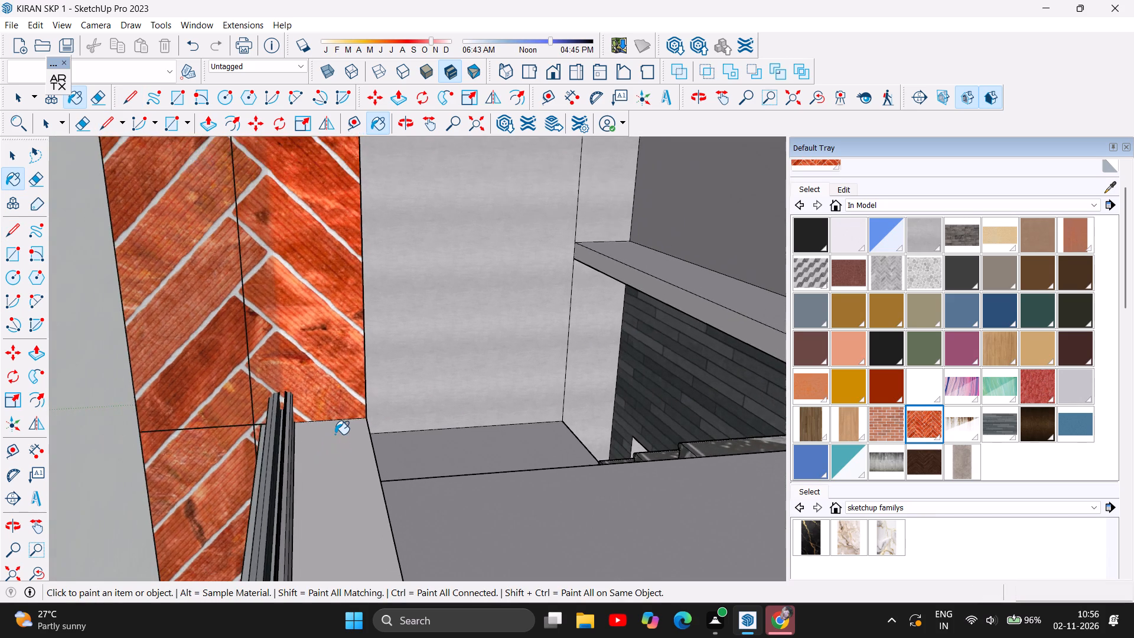
pyautogui.scroll(-4, 397, 493)
pyautogui.scroll(-2, 405, 553)
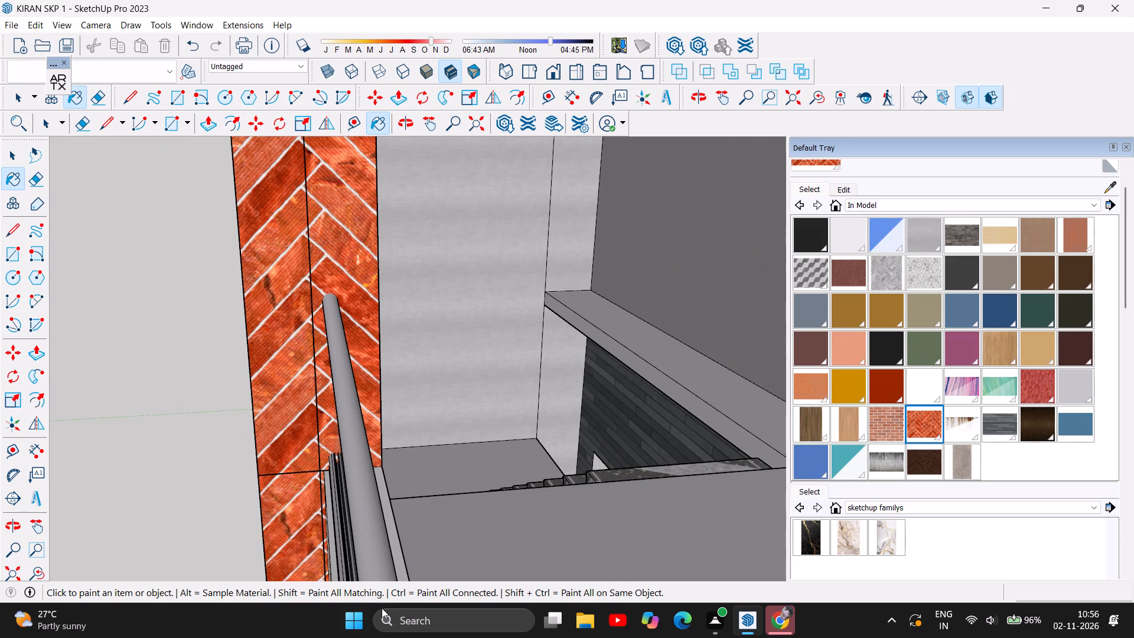
pyautogui.scroll(-3, 267, 616)
pyautogui.scroll(-4, 439, 507)
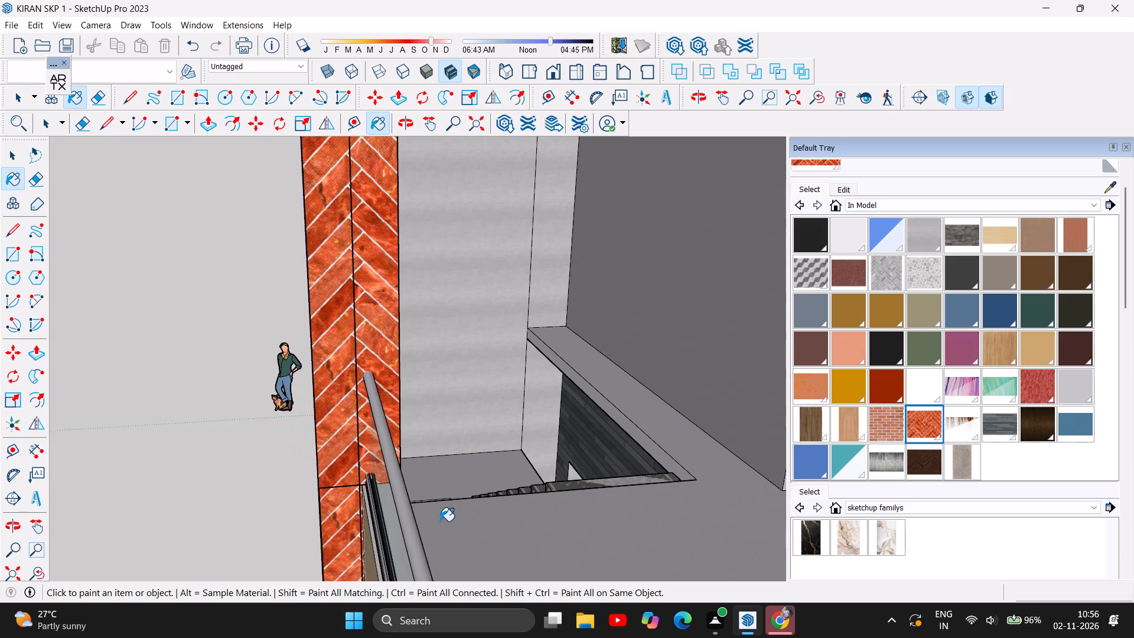
pyautogui.scroll(-1, 440, 521)
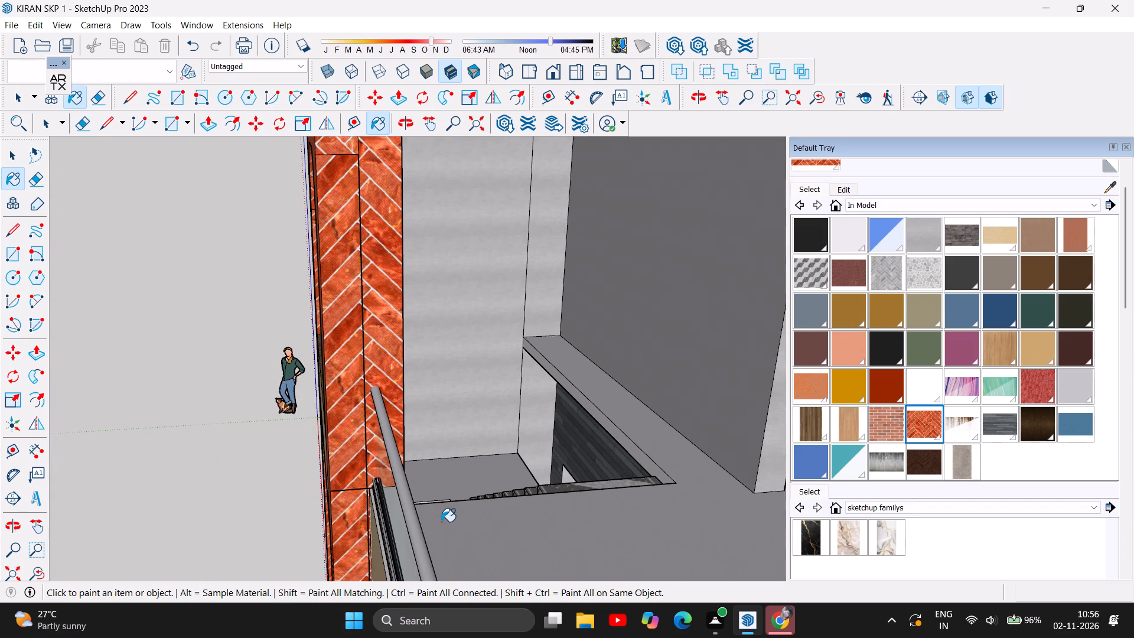
pyautogui.scroll(-1, 441, 522)
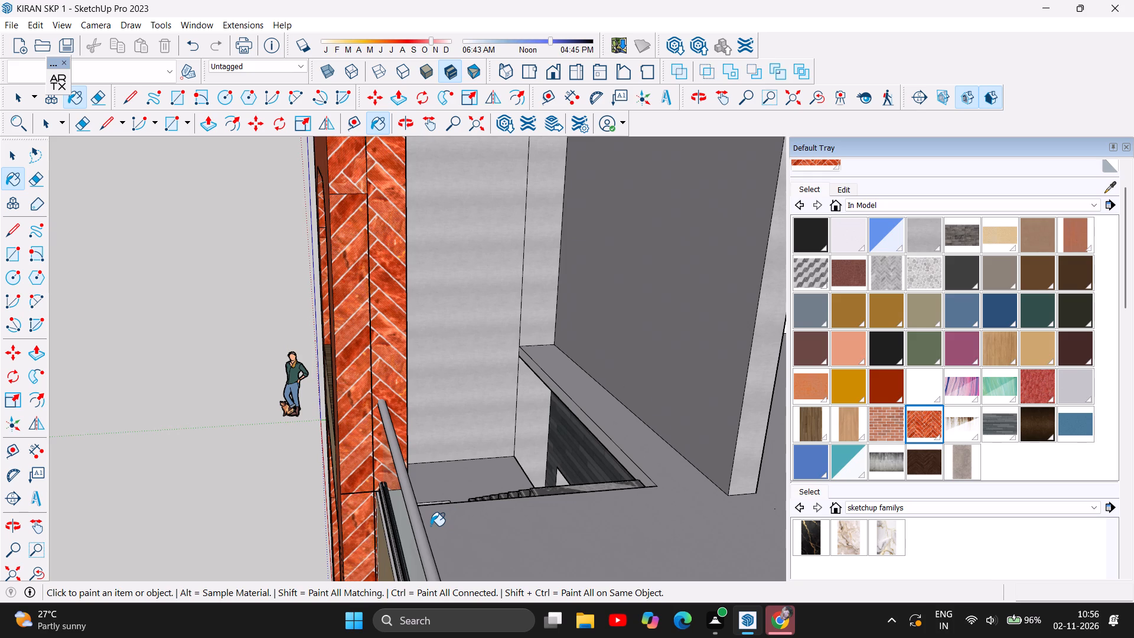
pyautogui.scroll(-2, 429, 526)
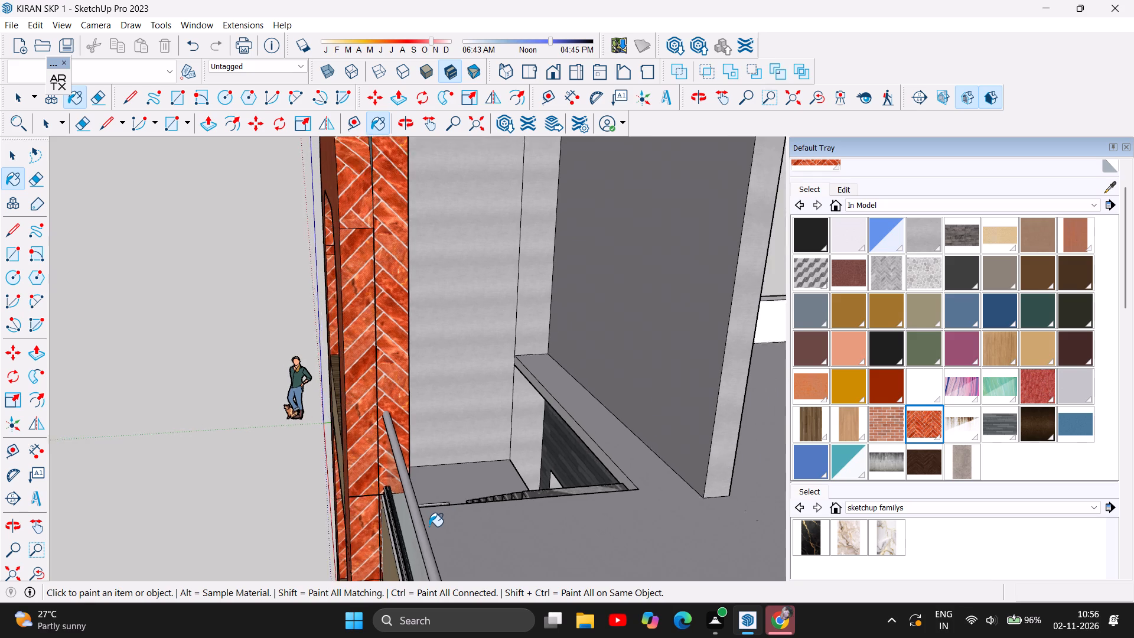
pyautogui.scroll(-3, 429, 526)
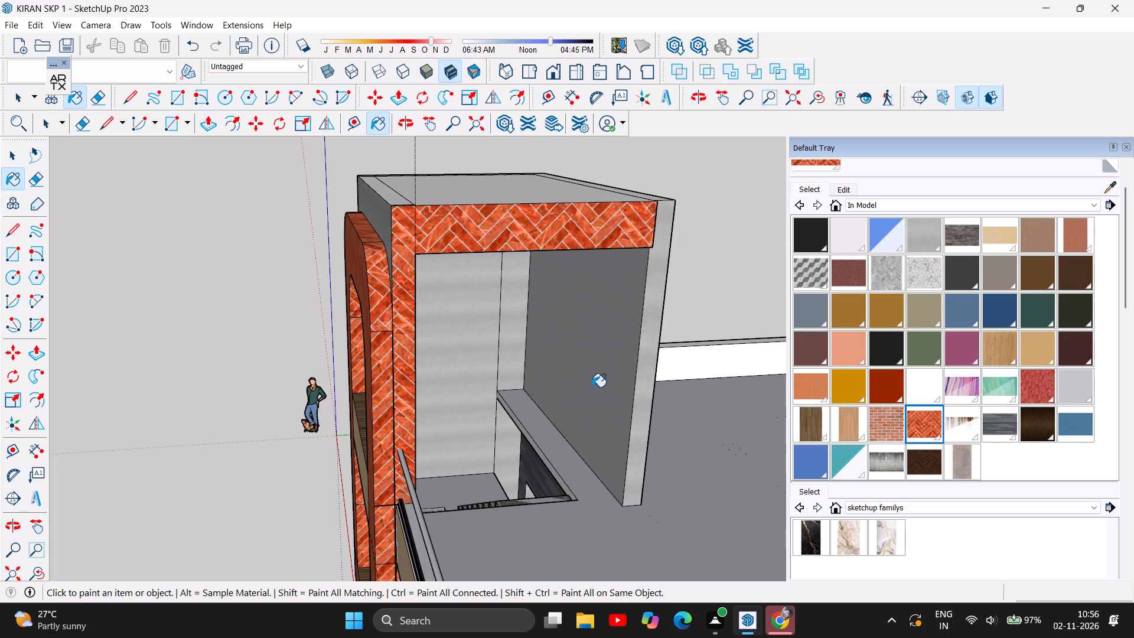
pyautogui.click(656, 275)
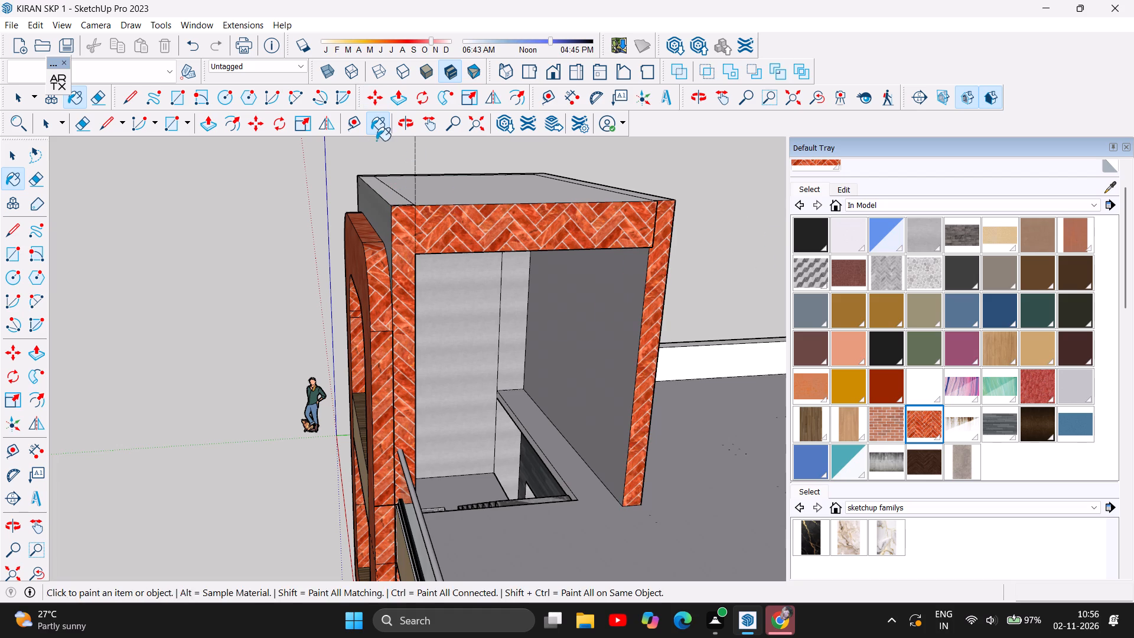
# Examine the painted tower and the whole house from the front, the side and the rear.
pyautogui.click(404, 116)
pyautogui.moveTo(314, 235); pyautogui.dragTo(618, 181)
pyautogui.click(620, 181)
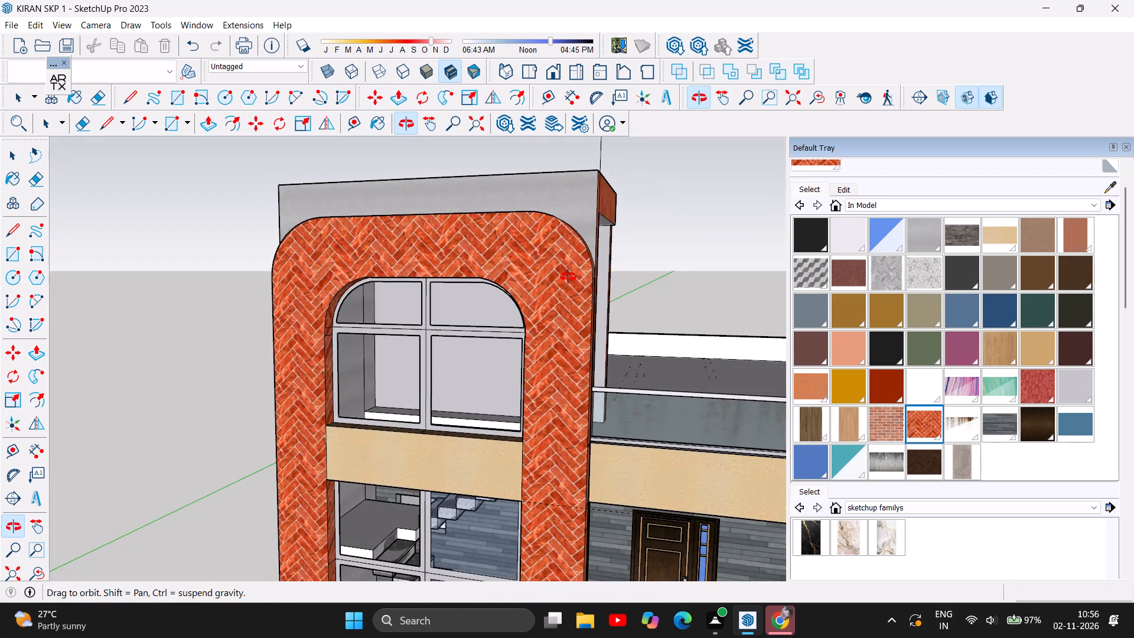
pyautogui.scroll(-3, 607, 265)
pyautogui.scroll(-3, 345, 391)
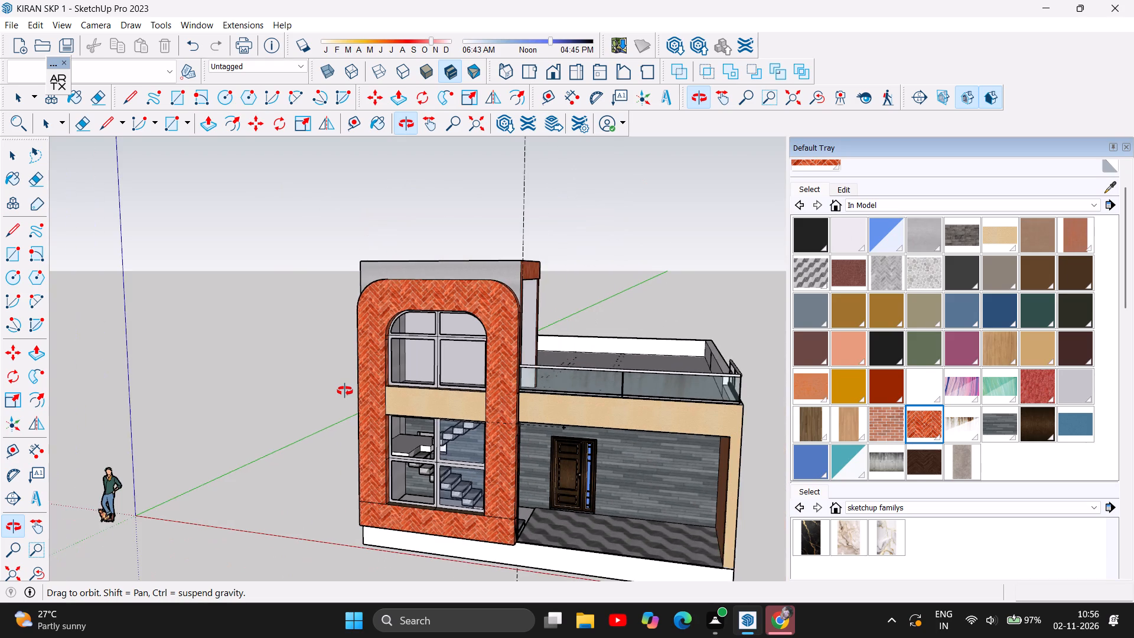
pyautogui.scroll(-2, 345, 391)
pyautogui.moveTo(538, 468); pyautogui.dragTo(171, 494)
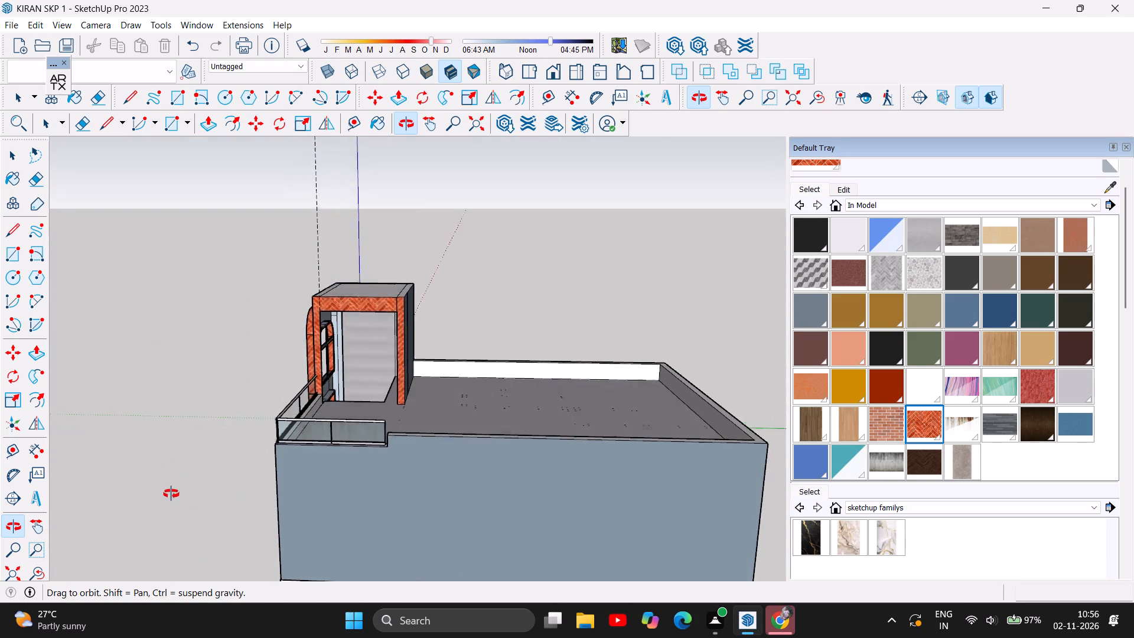
pyautogui.moveTo(171, 494); pyautogui.dragTo(0, 452)
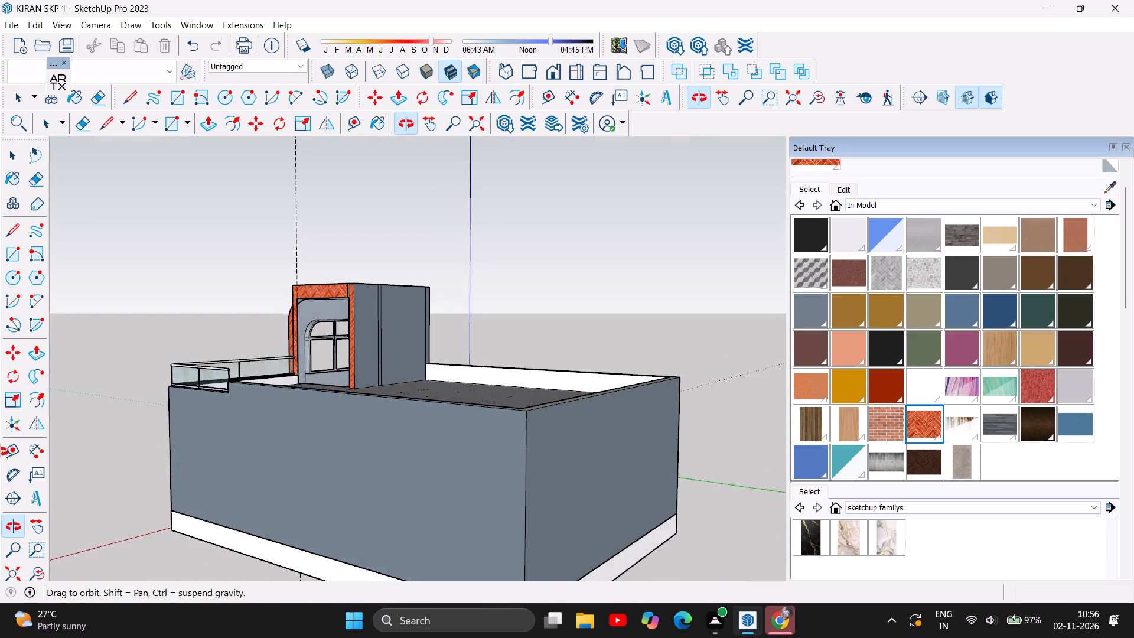
pyautogui.moveTo(0, 452); pyautogui.dragTo(672, 399)
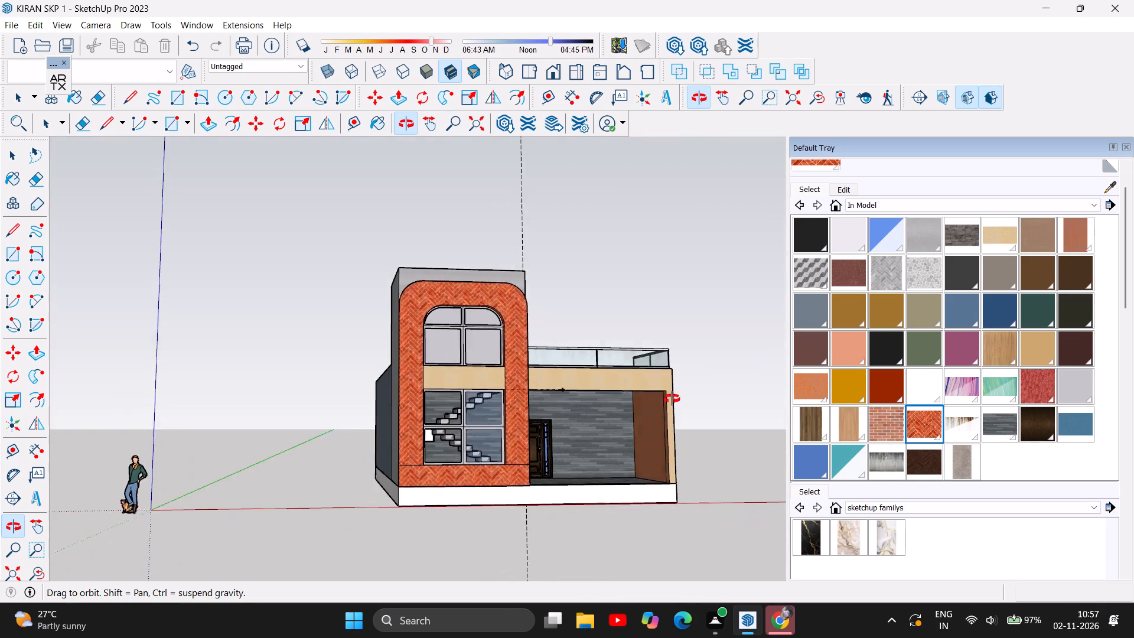
pyautogui.moveTo(672, 399); pyautogui.dragTo(586, 404)
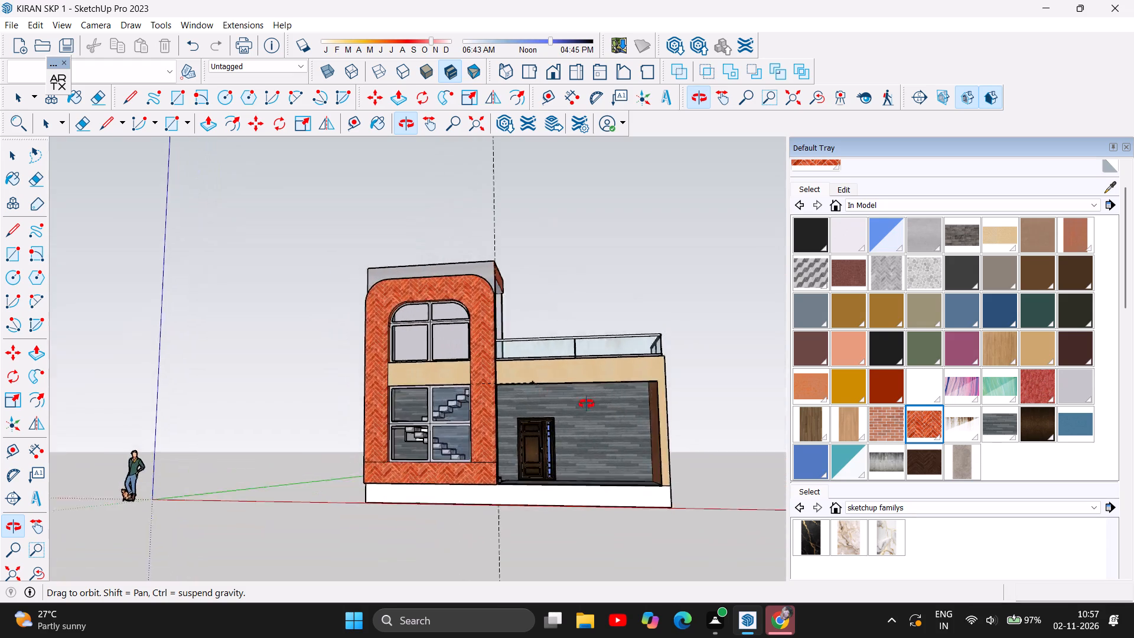
pyautogui.moveTo(586, 404); pyautogui.dragTo(551, 437)
pyautogui.click(551, 437)
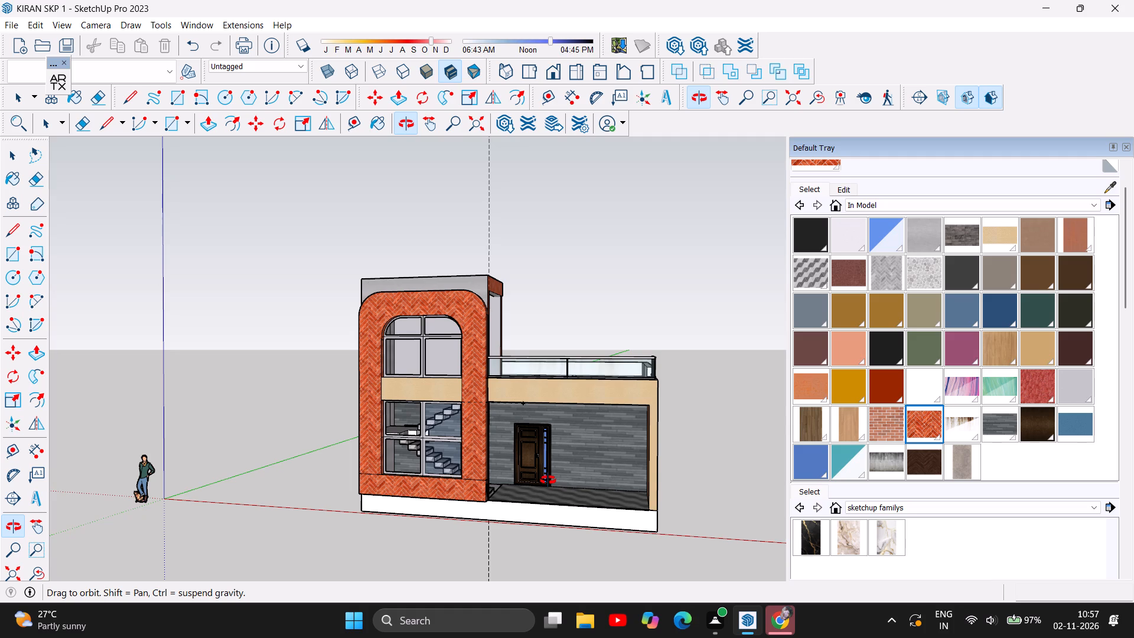
pyautogui.moveTo(625, 485); pyautogui.dragTo(586, 487)
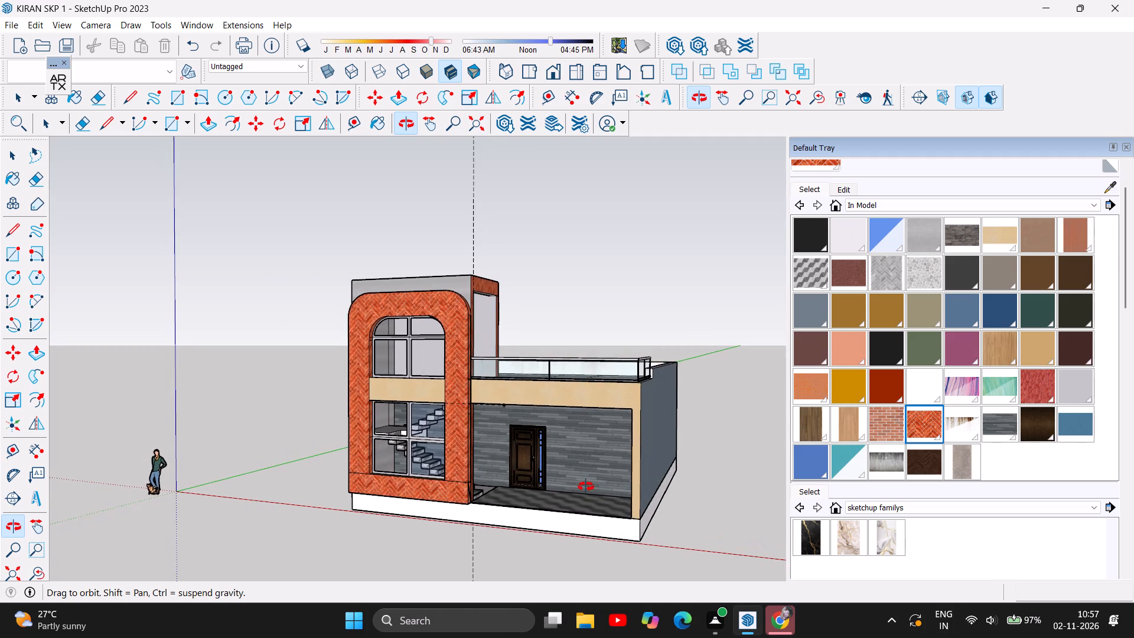
pyautogui.moveTo(586, 487); pyautogui.dragTo(663, 473)
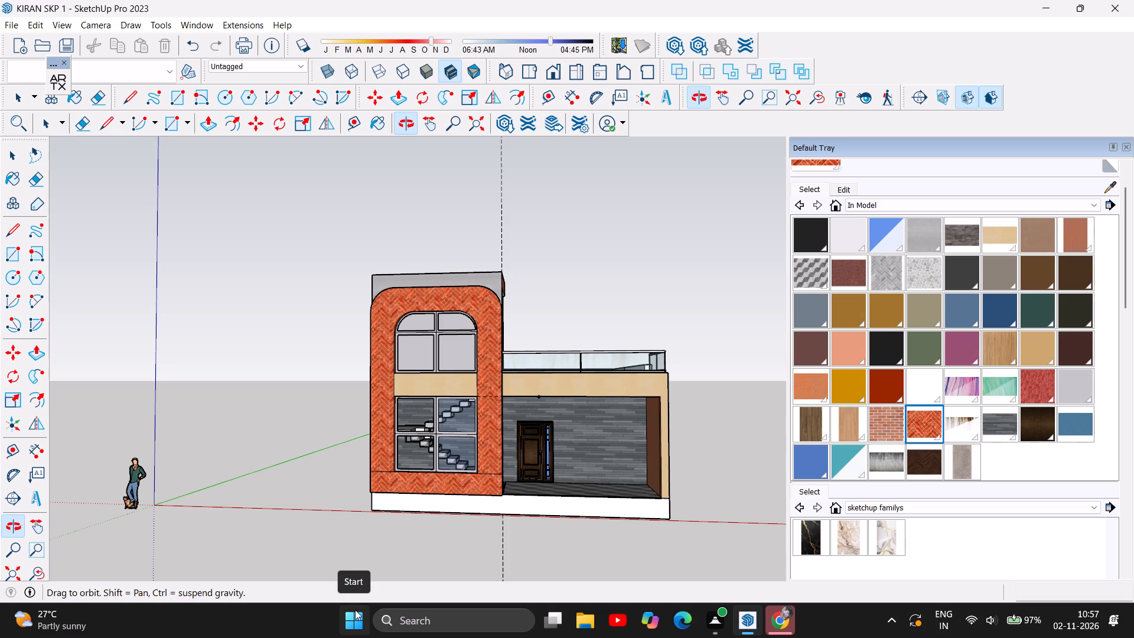
pyautogui.scroll(3, 605, 456)
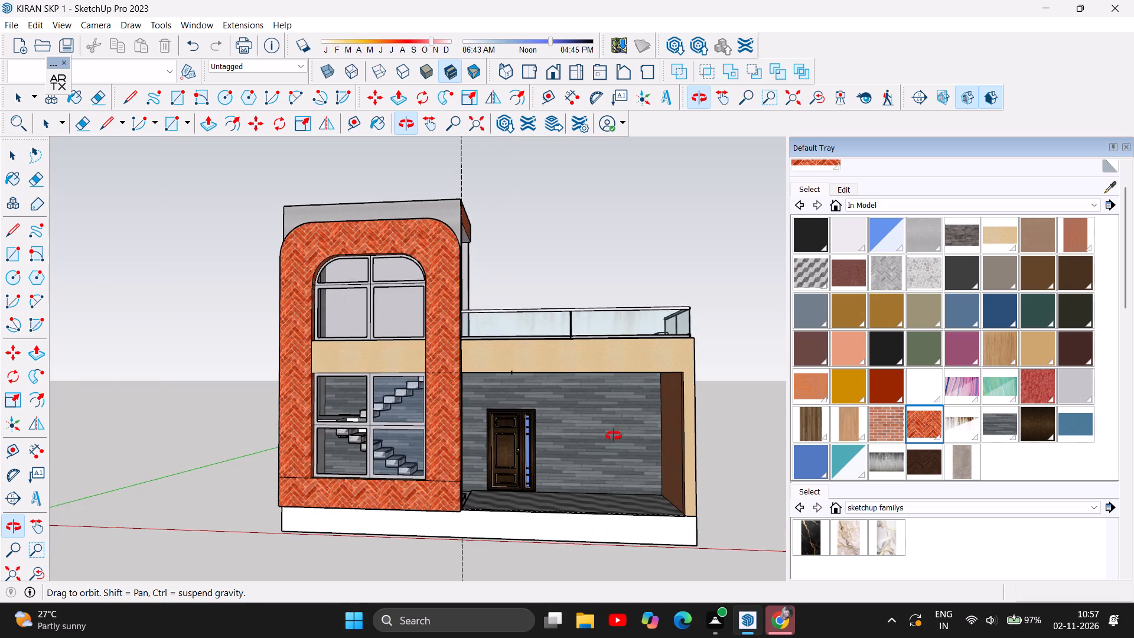
pyautogui.moveTo(601, 434); pyautogui.dragTo(370, 442)
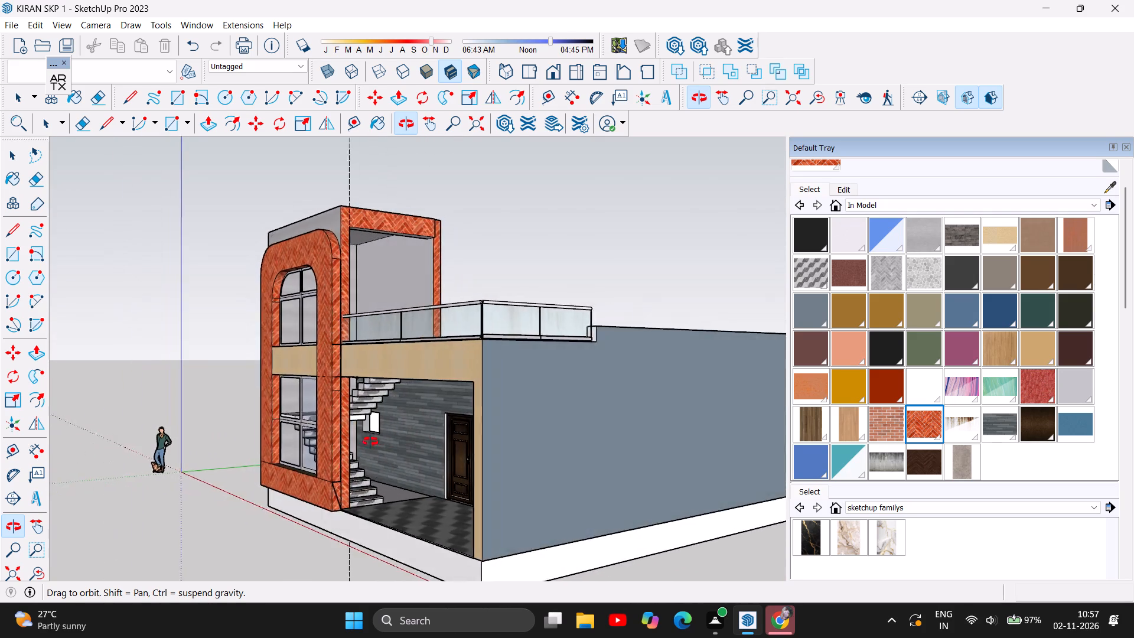
pyautogui.moveTo(370, 442); pyautogui.dragTo(647, 447)
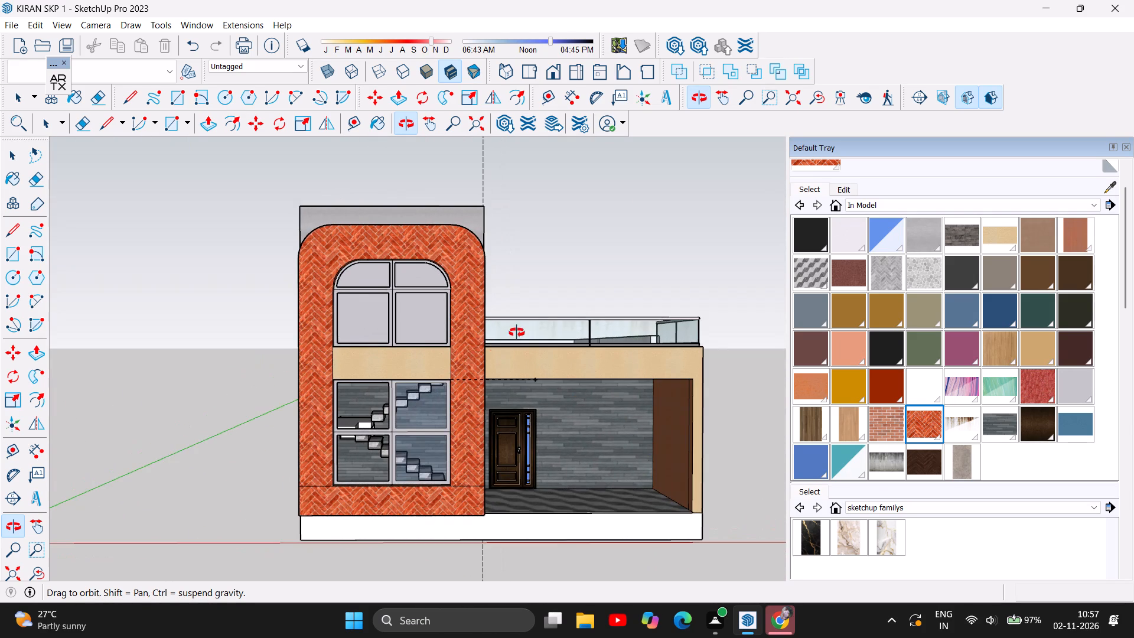
pyautogui.scroll(1, 592, 430)
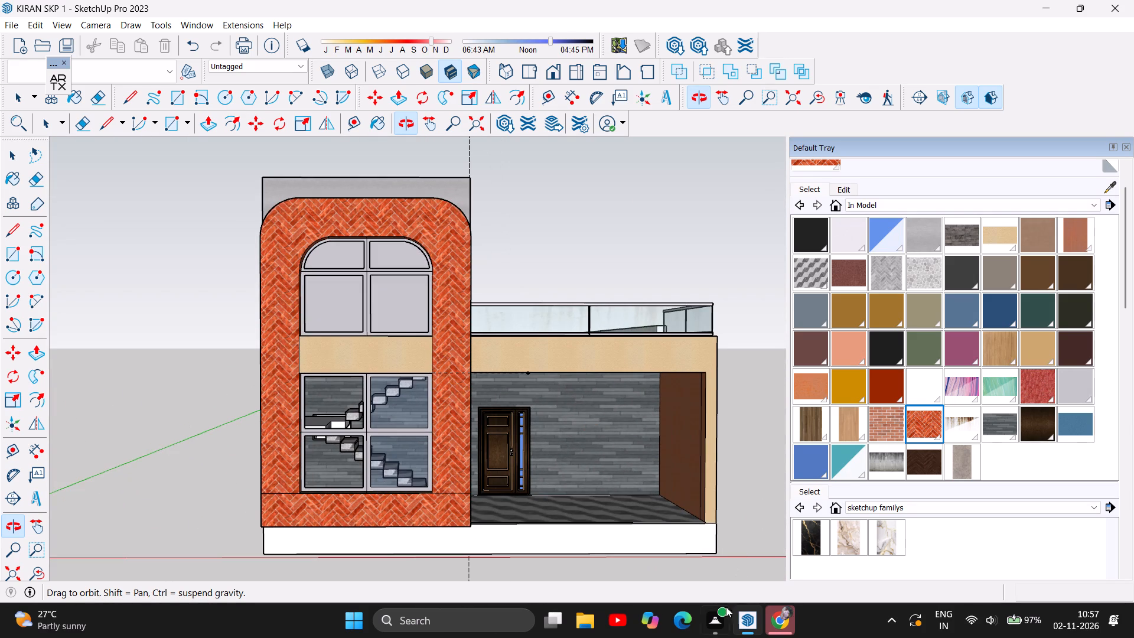
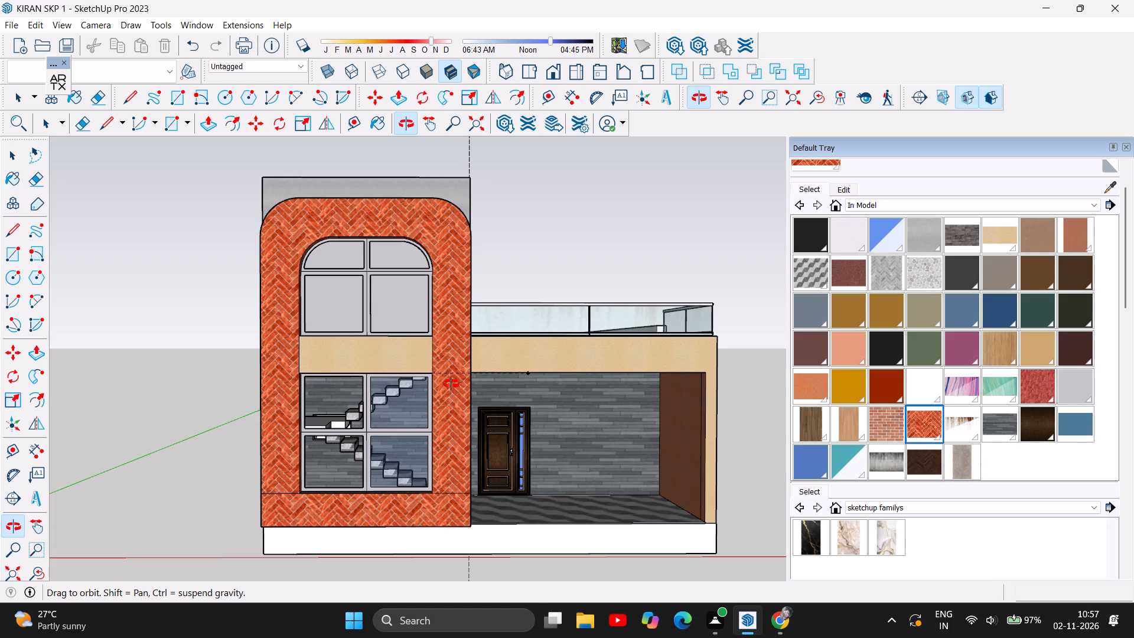
# Examine the house front from low angles, including the brick tower, the porch ceiling and the entrance wall.
pyautogui.scroll(4, 540, 413)
pyautogui.moveTo(567, 404); pyautogui.dragTo(516, 312)
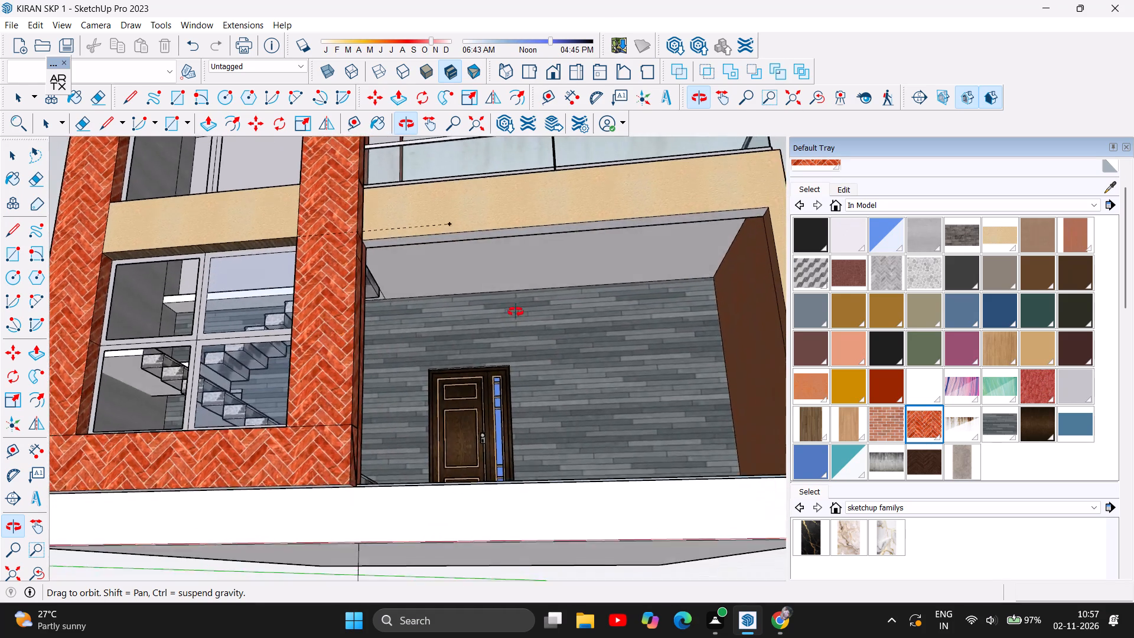
pyautogui.moveTo(516, 312); pyautogui.dragTo(546, 245)
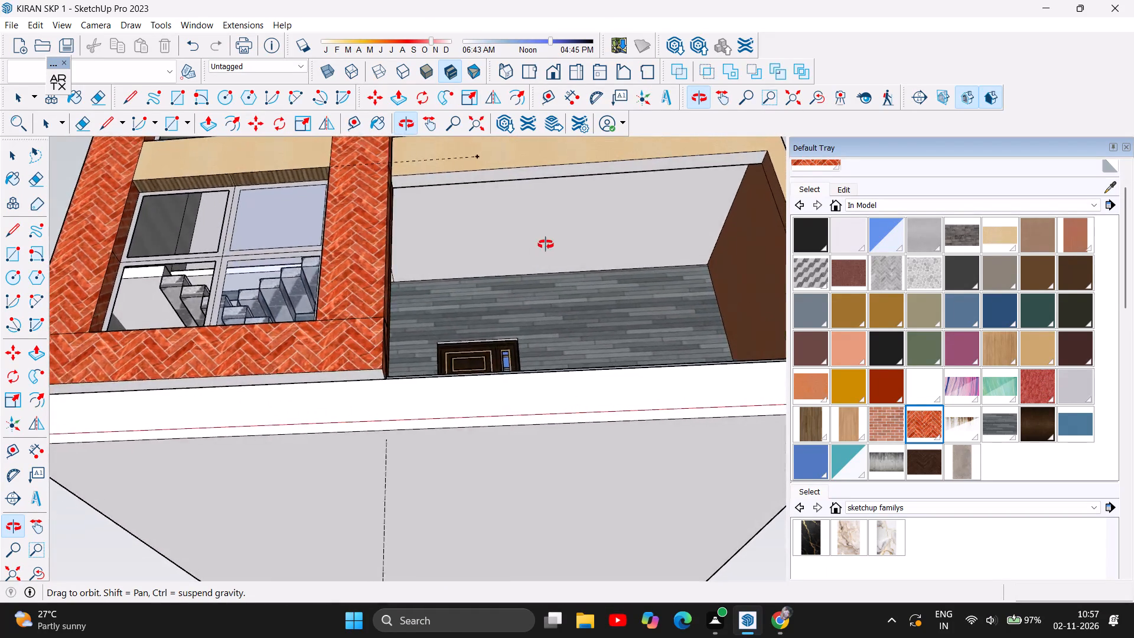
pyautogui.moveTo(546, 245); pyautogui.dragTo(484, 232)
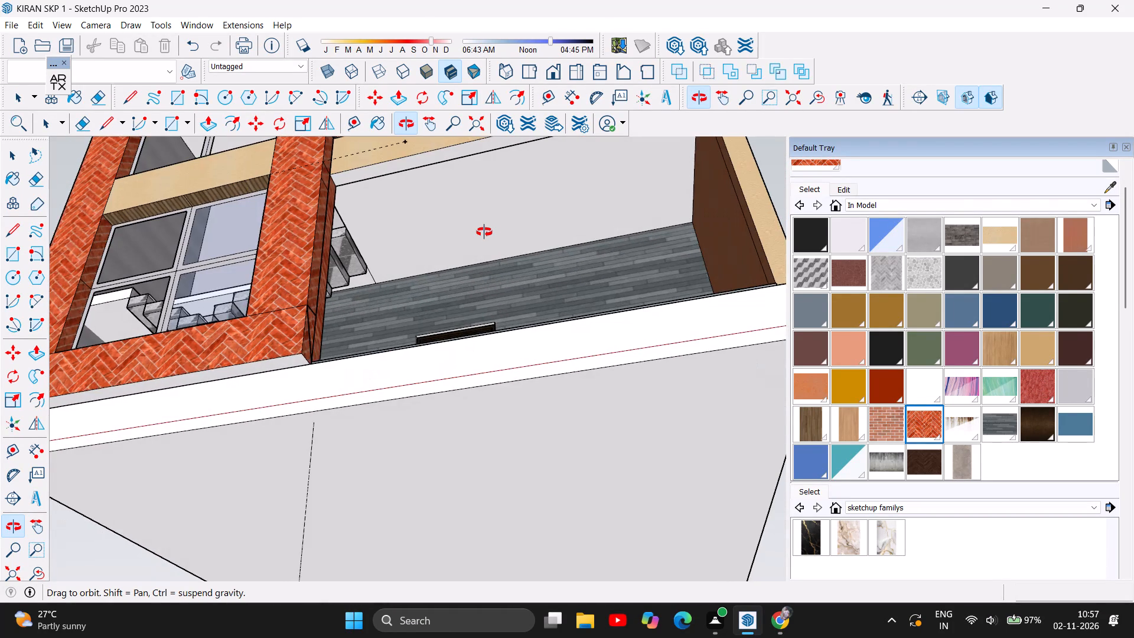
pyautogui.scroll(1, 493, 228)
pyautogui.moveTo(369, 332); pyautogui.dragTo(426, 340)
pyautogui.scroll(-2, 426, 340)
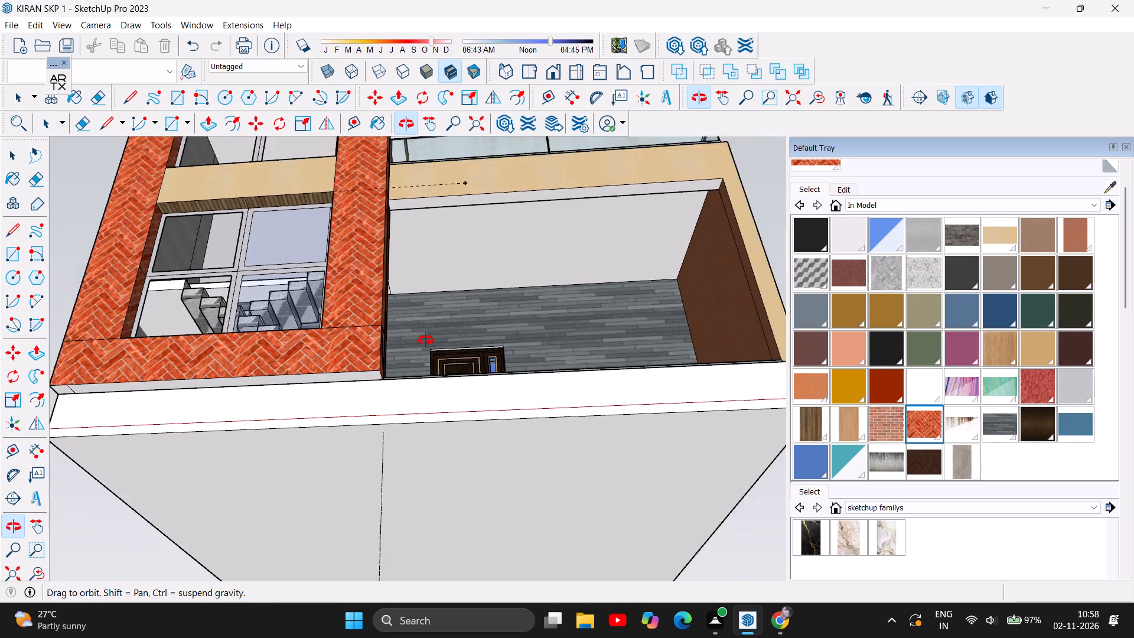
pyautogui.scroll(-2, 426, 340)
pyautogui.moveTo(488, 324); pyautogui.dragTo(397, 356)
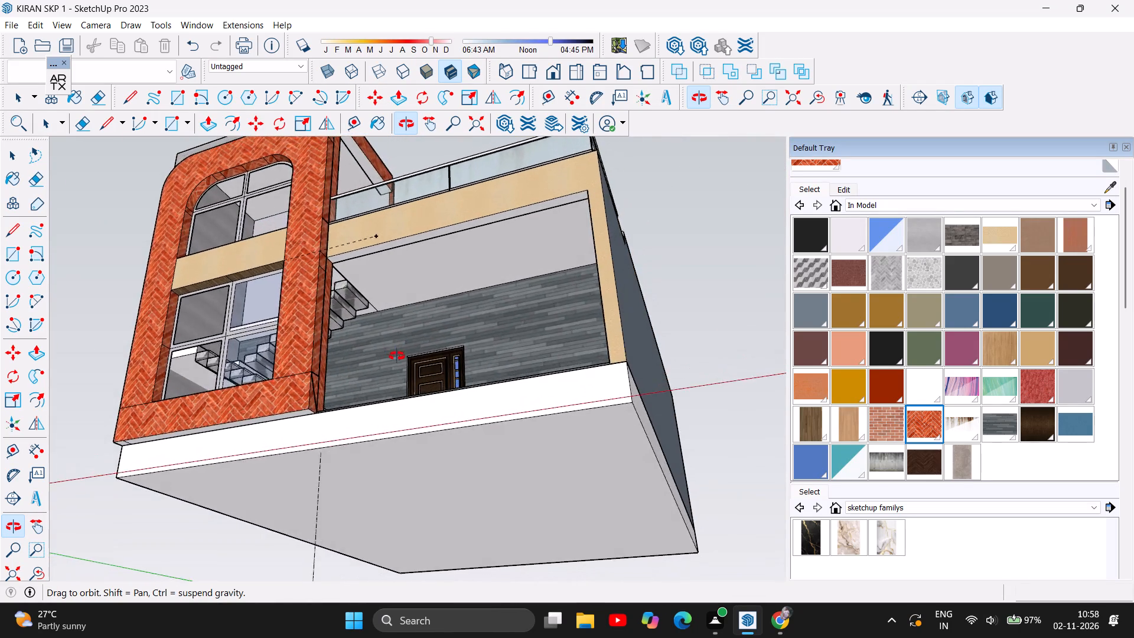
pyautogui.moveTo(397, 356); pyautogui.dragTo(549, 364)
pyautogui.rightClick(535, 347)
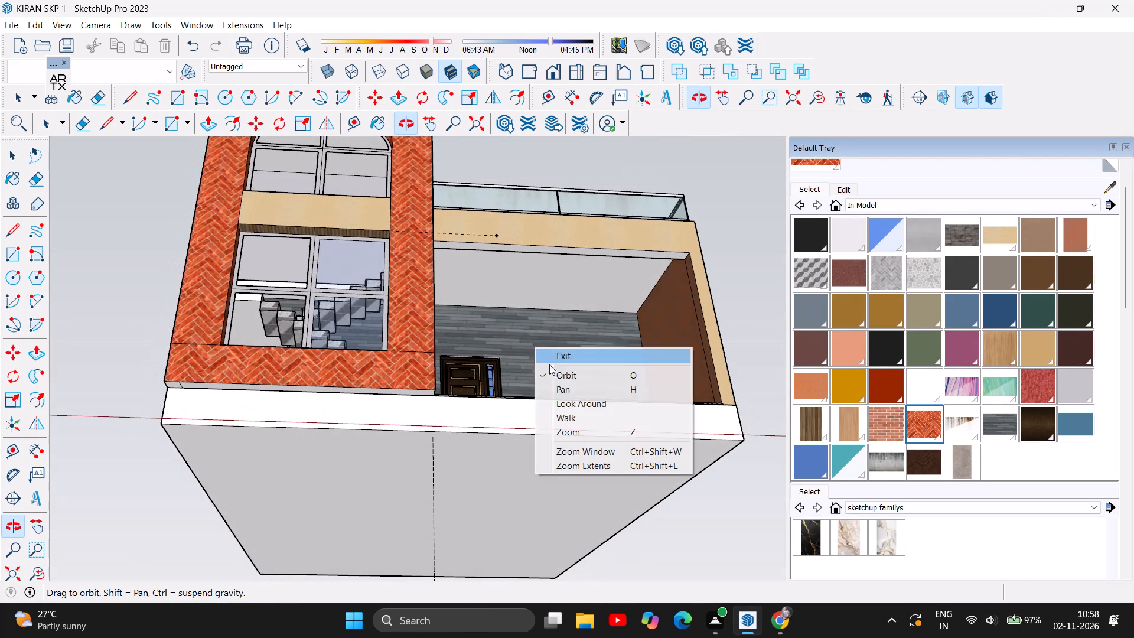
pyautogui.moveTo(549, 364); pyautogui.dragTo(554, 372)
pyautogui.moveTo(532, 336); pyautogui.dragTo(422, 312)
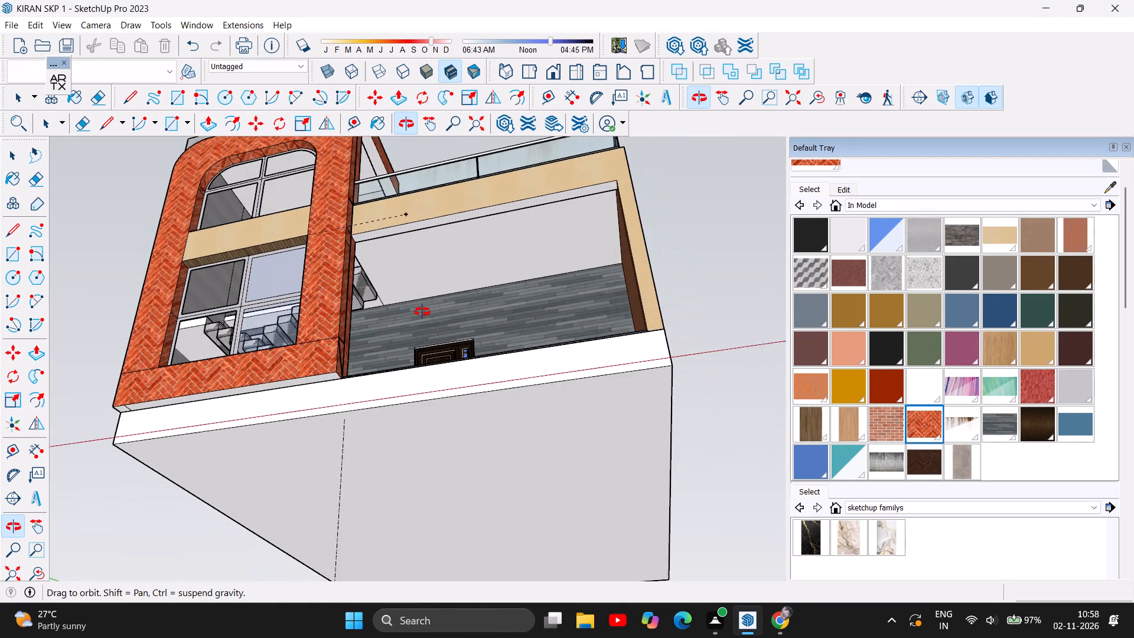
pyautogui.moveTo(422, 312); pyautogui.dragTo(421, 311)
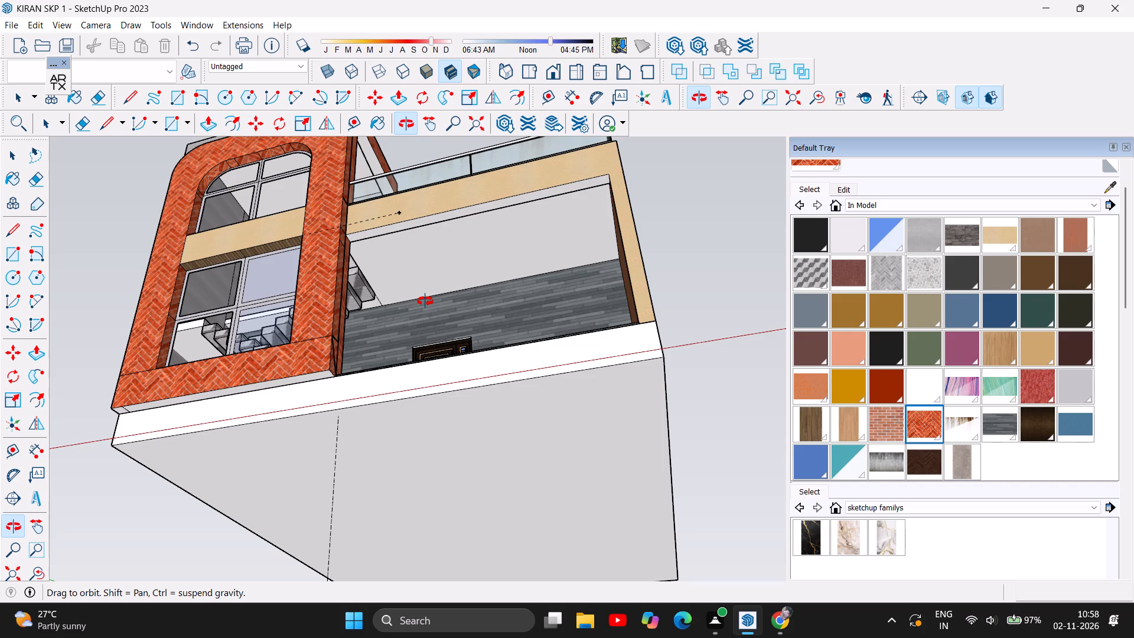
pyautogui.moveTo(476, 301); pyautogui.dragTo(504, 388)
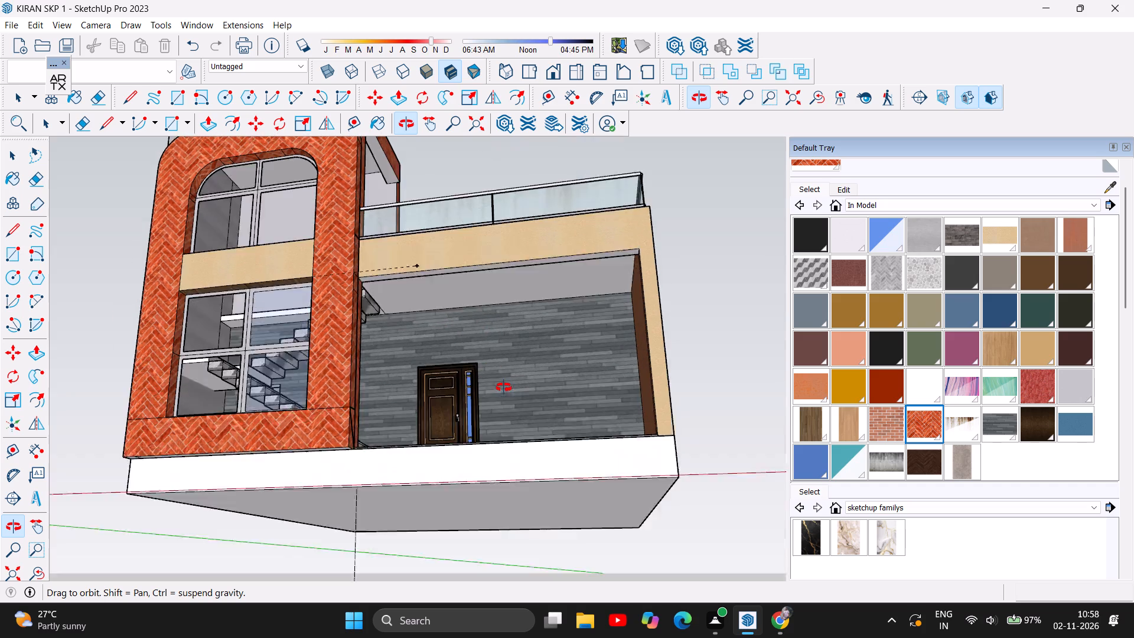
pyautogui.moveTo(504, 388); pyautogui.dragTo(529, 391)
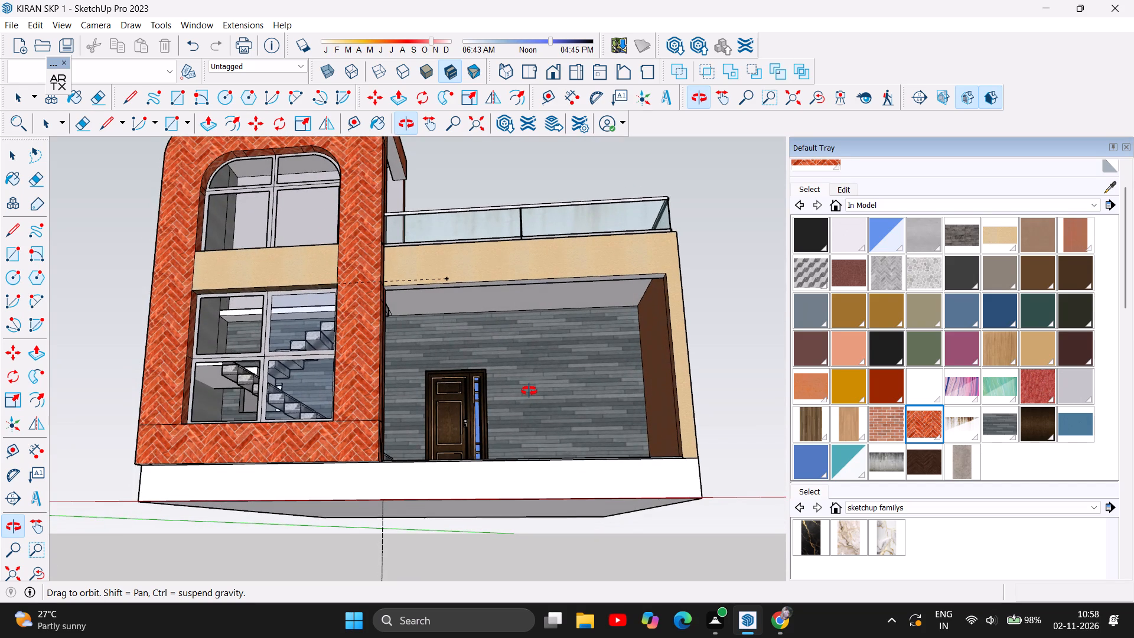
pyautogui.moveTo(536, 386); pyautogui.dragTo(514, 364)
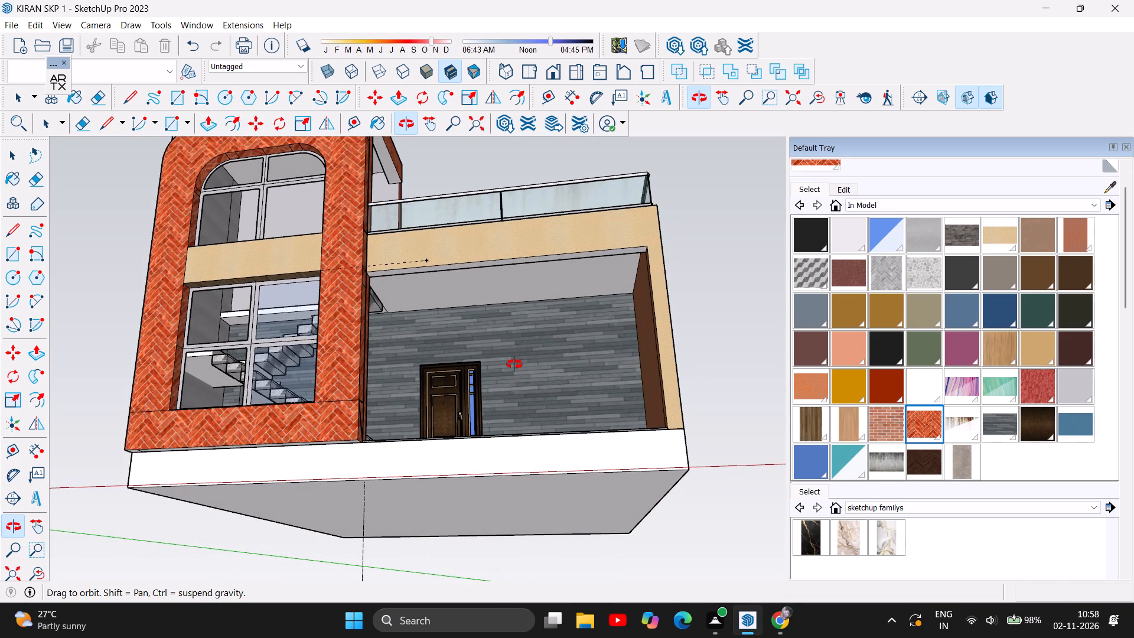
pyautogui.moveTo(324, 255); pyautogui.dragTo(333, 271)
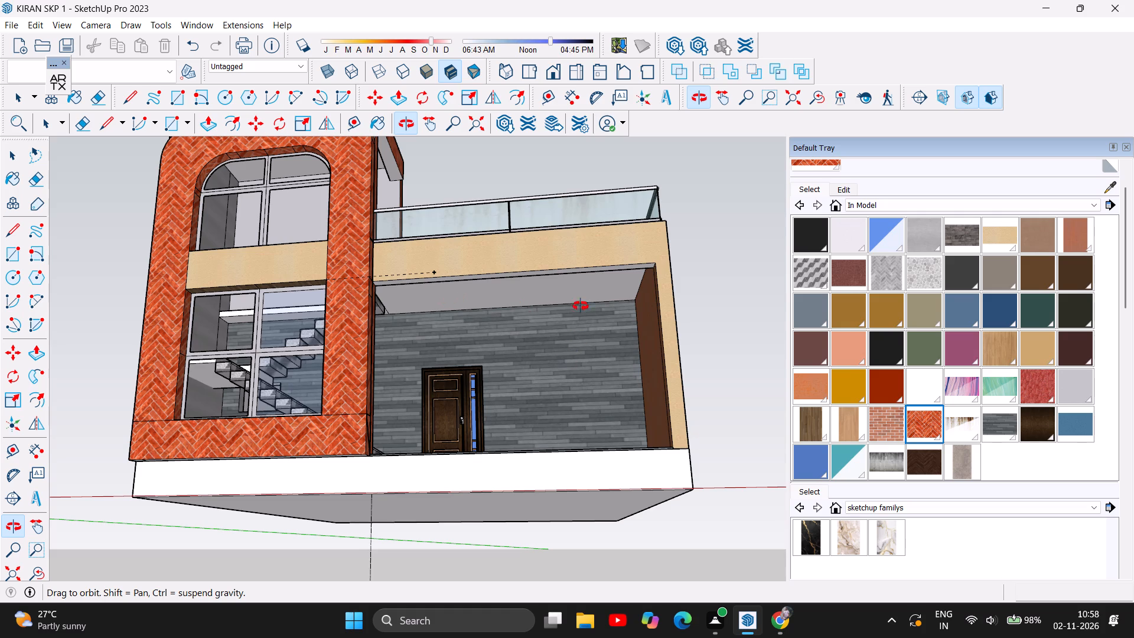
pyautogui.moveTo(586, 290); pyautogui.dragTo(576, 323)
pyautogui.moveTo(563, 264); pyautogui.dragTo(520, 296)
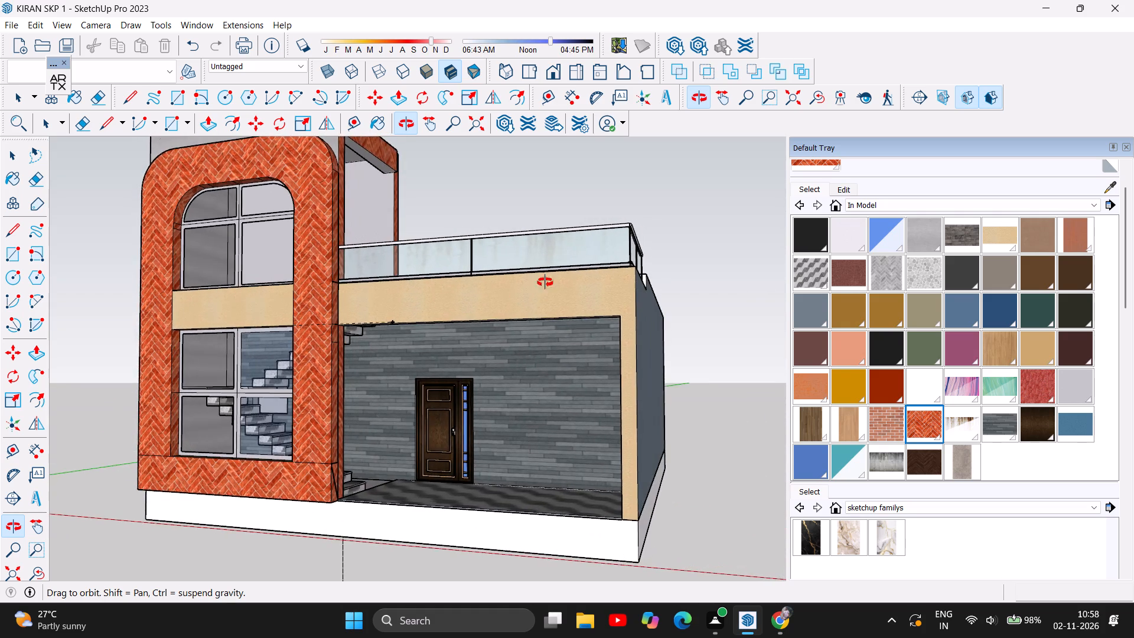
# Examine the cream beam above the porch and the glass railing at the outer roof corner.
pyautogui.scroll(3, 576, 284)
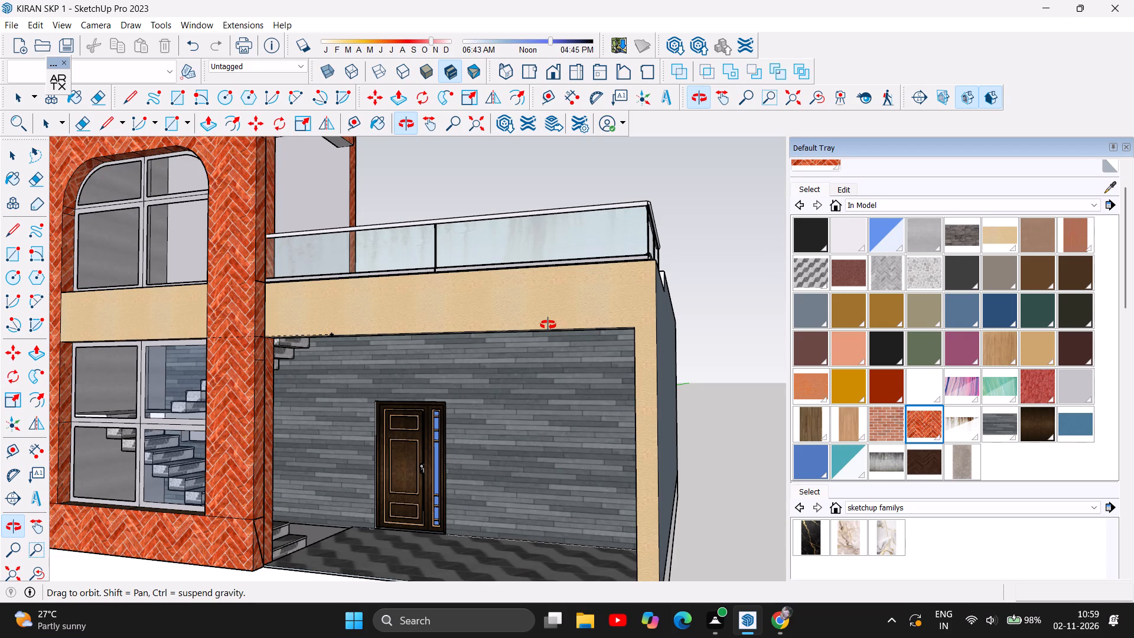
pyautogui.scroll(2, 565, 319)
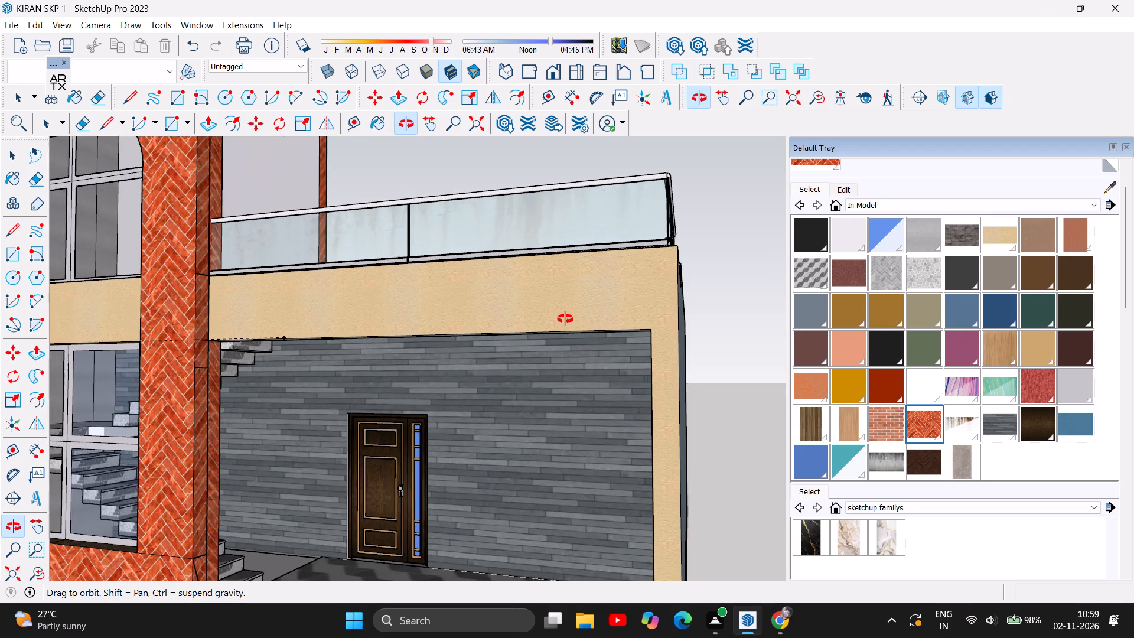
pyautogui.moveTo(550, 306); pyautogui.dragTo(507, 353)
pyautogui.click(507, 353)
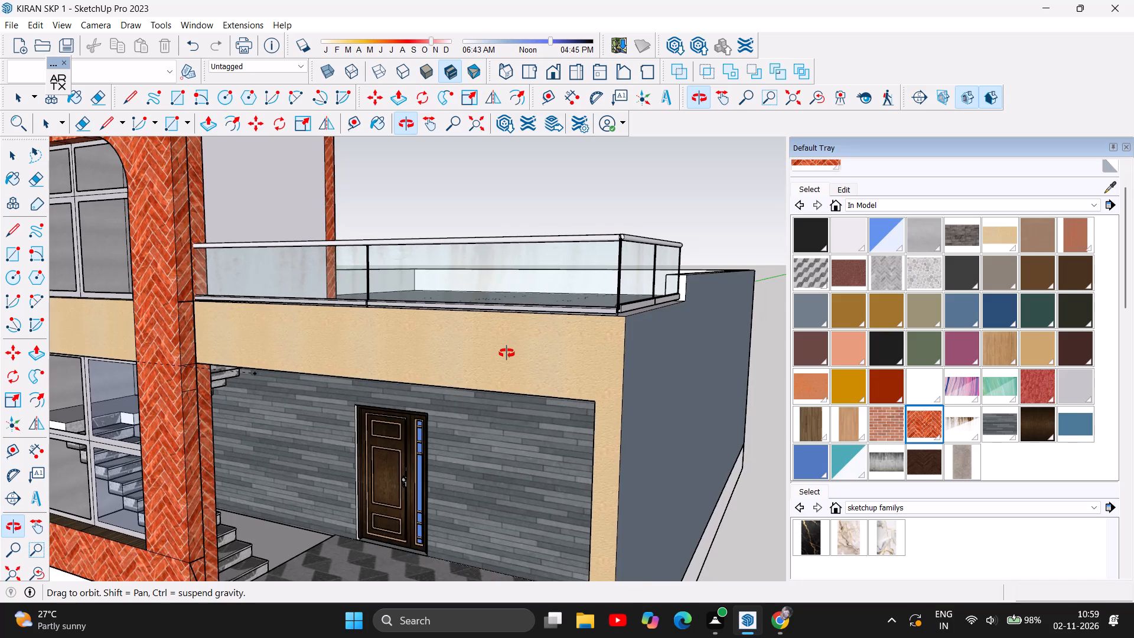
pyautogui.scroll(3, 507, 353)
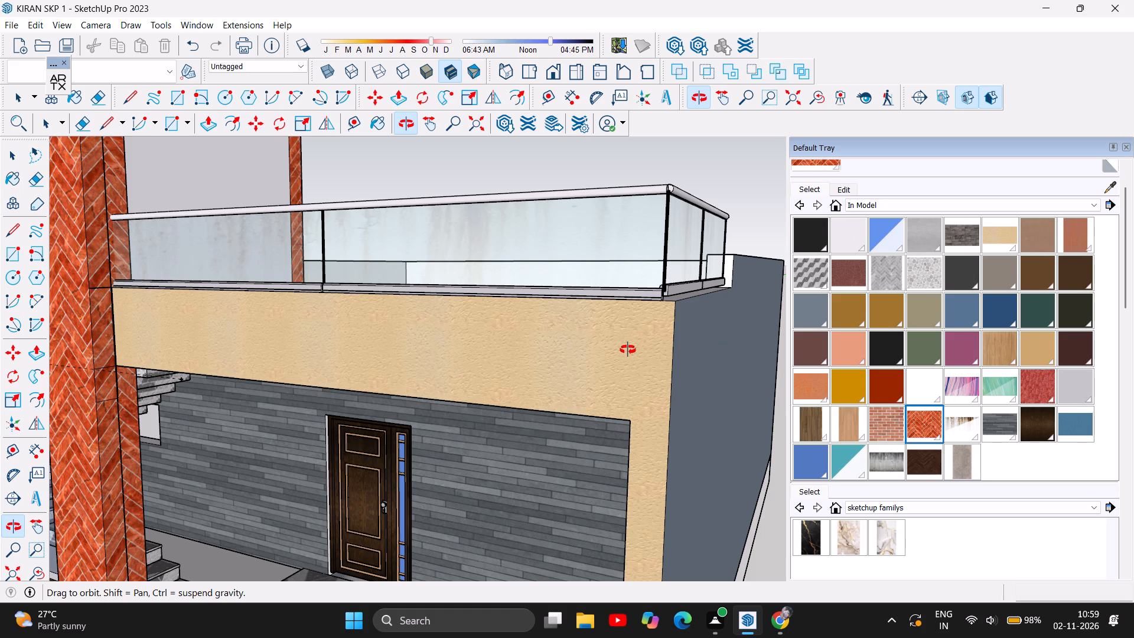
pyautogui.scroll(1, 625, 353)
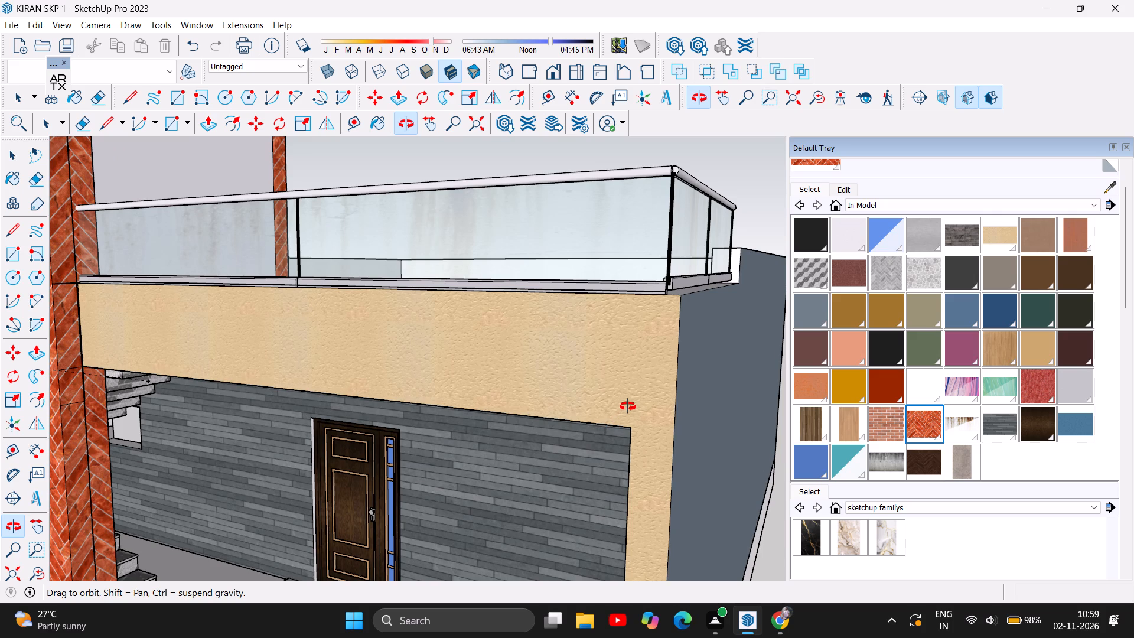
pyautogui.scroll(1, 599, 386)
pyautogui.moveTo(647, 388); pyautogui.dragTo(598, 396)
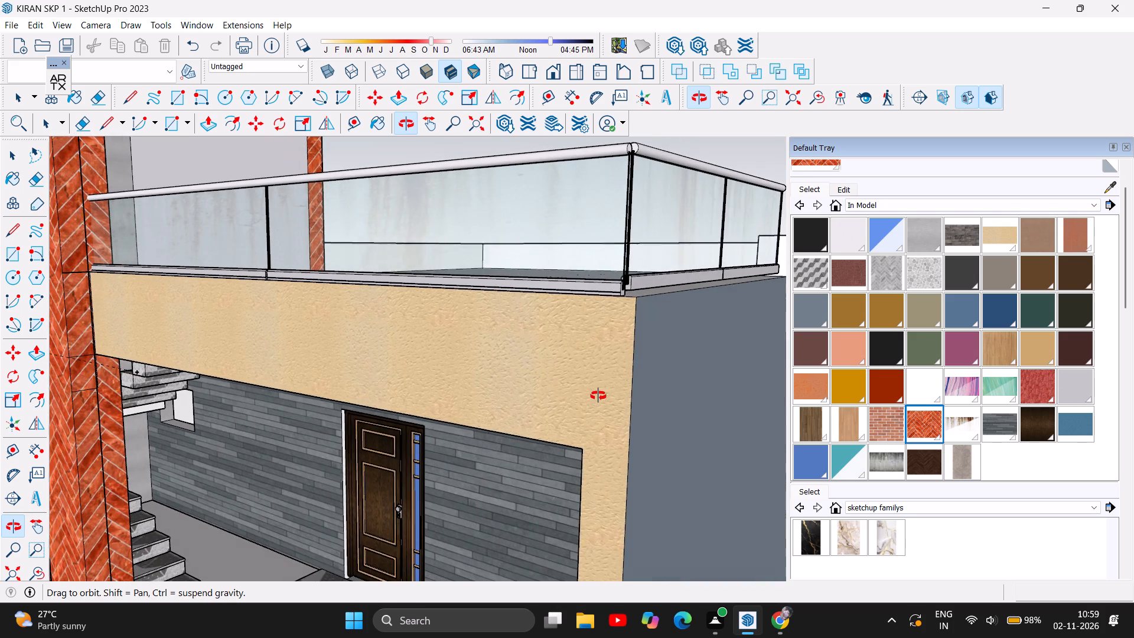
pyautogui.moveTo(598, 396); pyautogui.dragTo(598, 396)
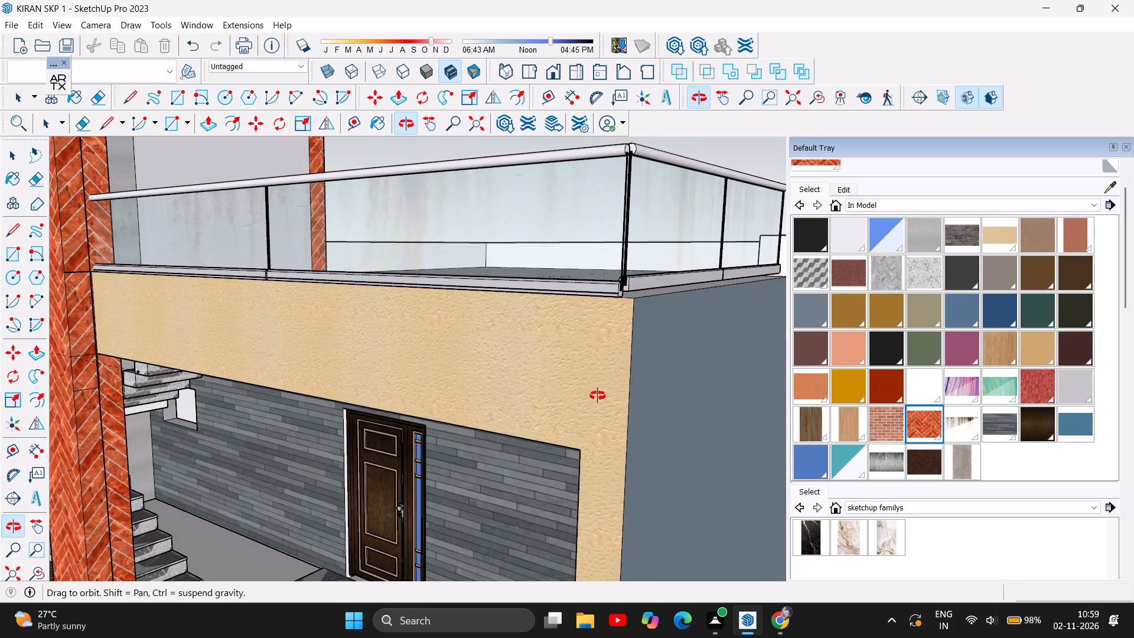
pyautogui.scroll(-1, 579, 366)
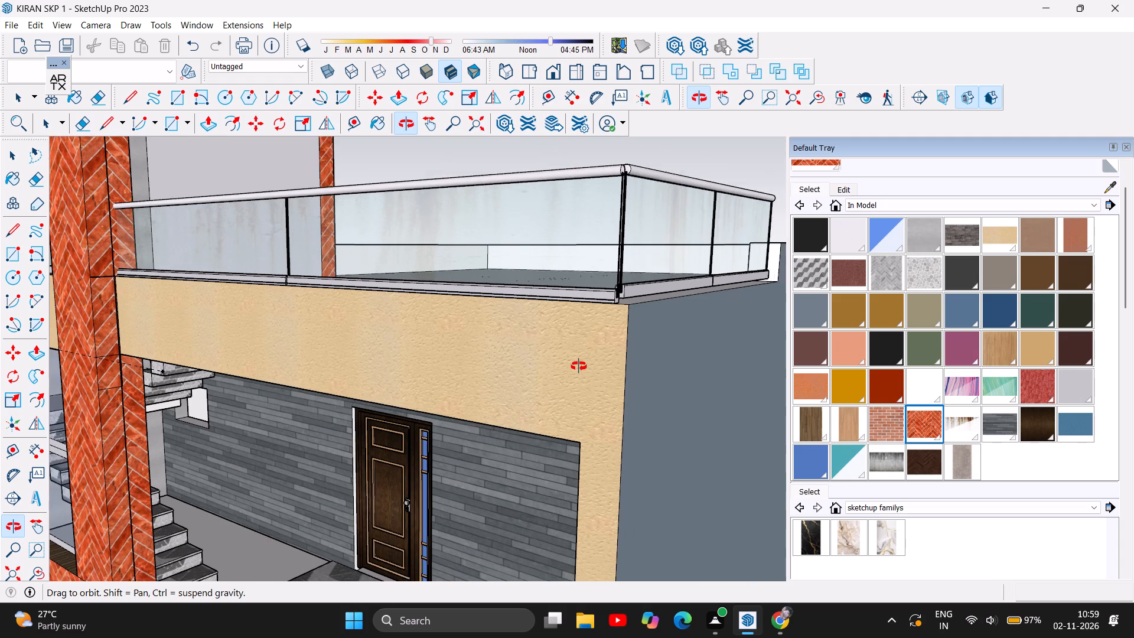
pyautogui.scroll(-3, 579, 366)
pyautogui.moveTo(600, 366); pyautogui.dragTo(539, 375)
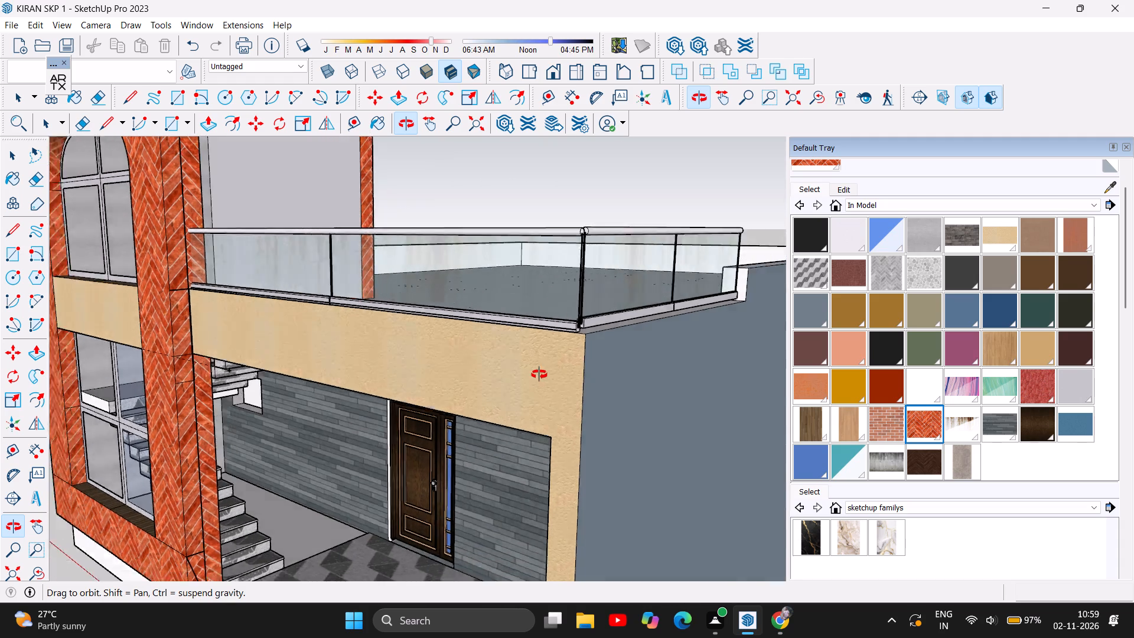
# Examine the junction where the cream porch beam and glass railing meet the brick tower.
pyautogui.moveTo(539, 375); pyautogui.dragTo(783, 372)
pyautogui.moveTo(363, 343); pyautogui.dragTo(395, 345)
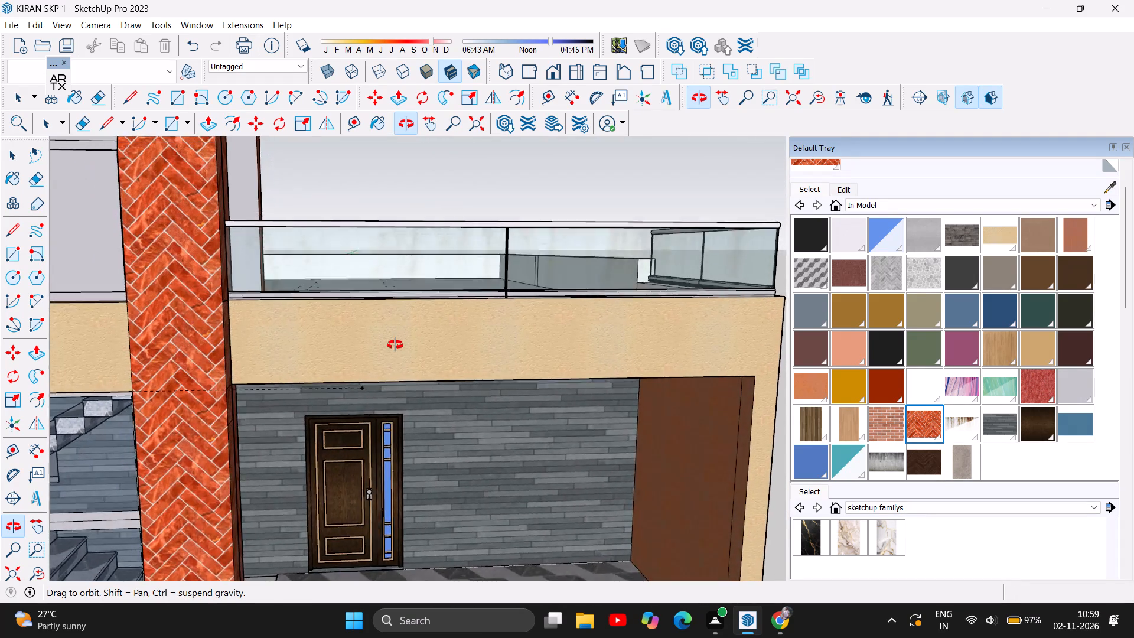
pyautogui.moveTo(395, 345); pyautogui.dragTo(334, 360)
pyautogui.click(333, 360)
pyautogui.scroll(5, 163, 330)
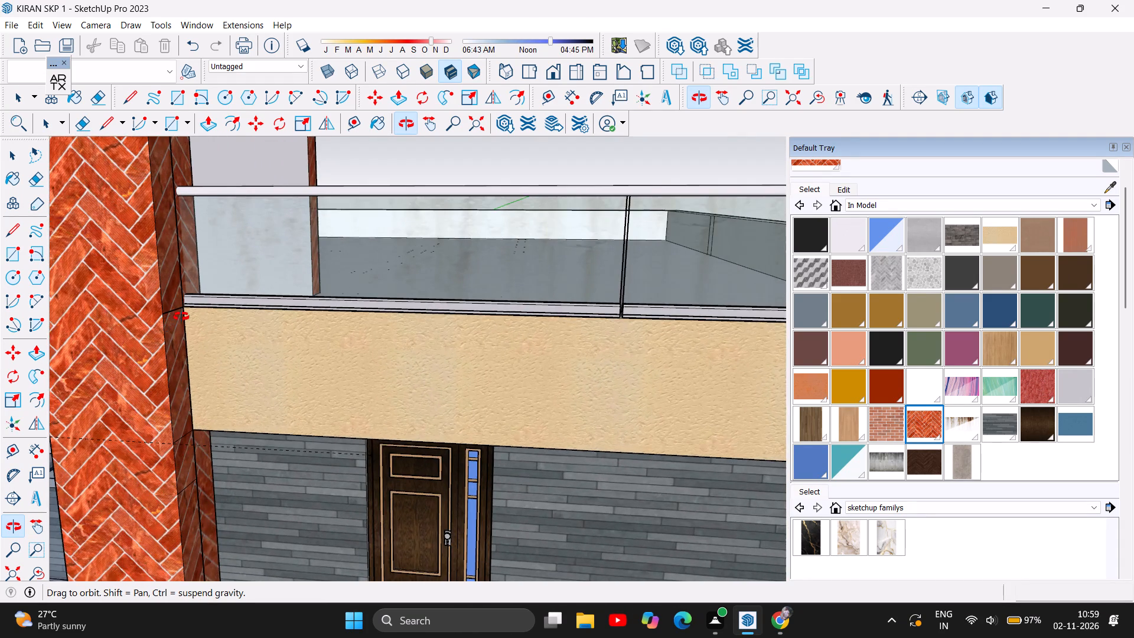
pyautogui.scroll(2, 181, 317)
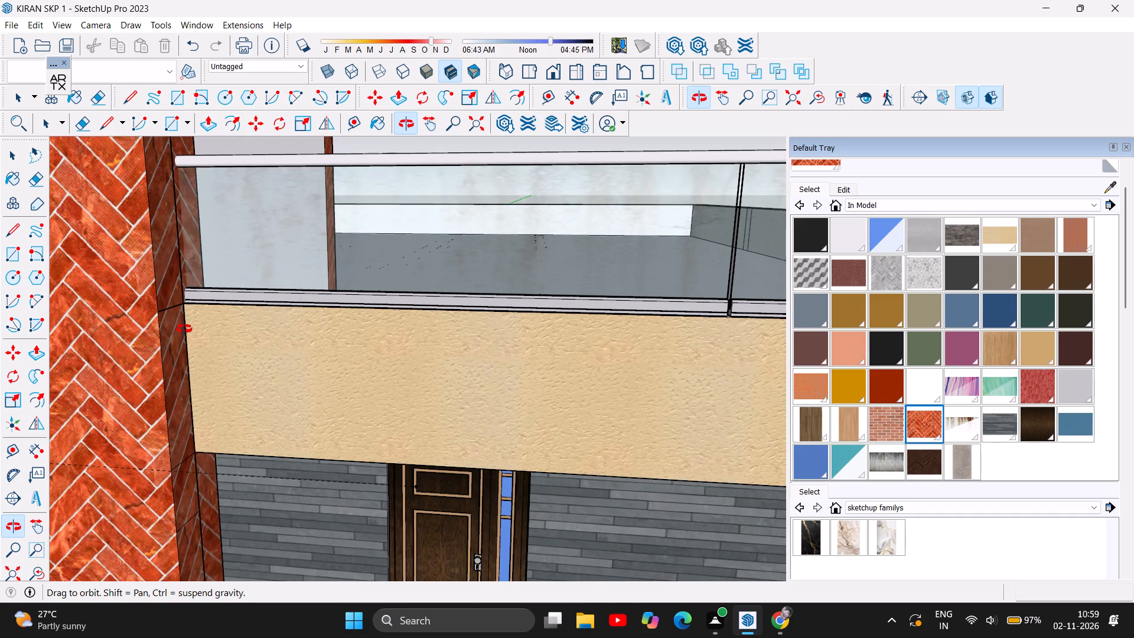
pyautogui.scroll(3, 184, 329)
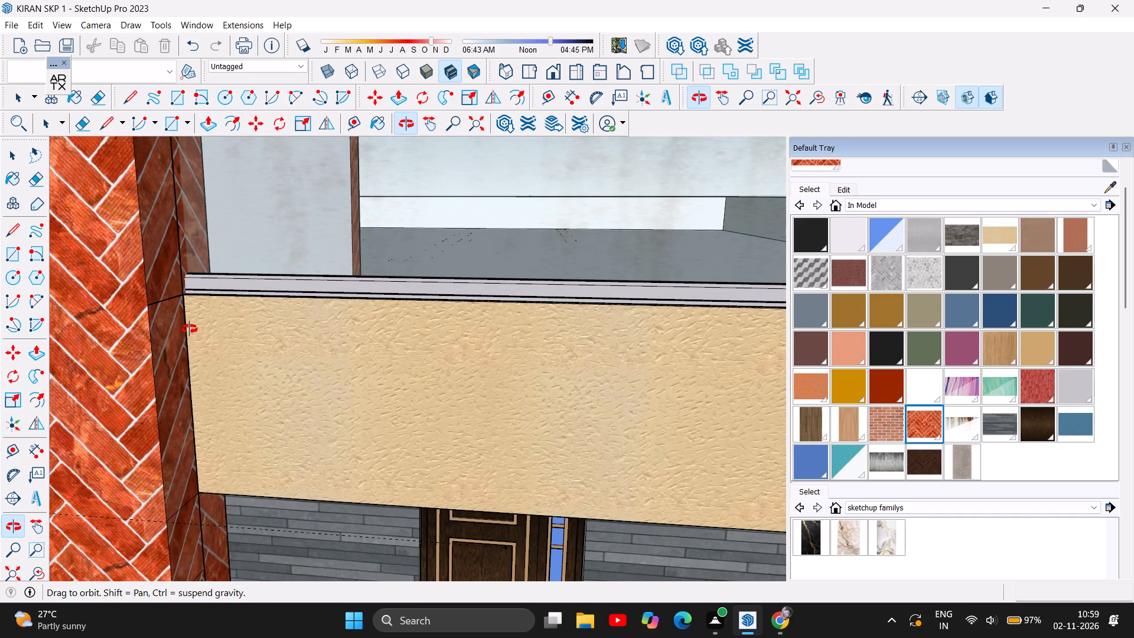
pyautogui.scroll(-3, 190, 329)
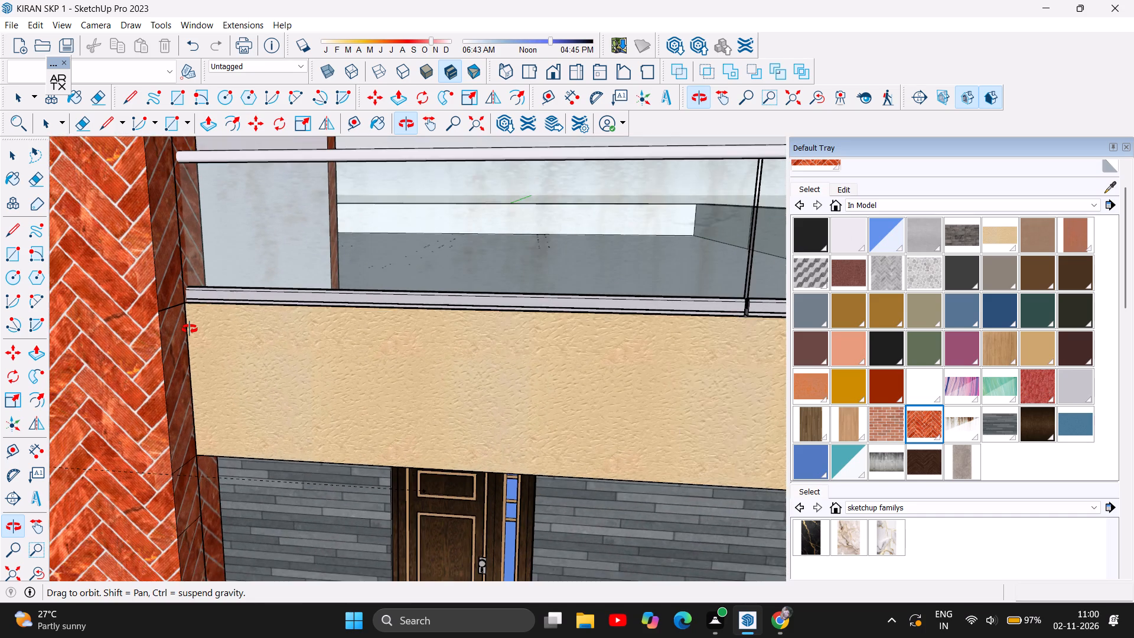
pyautogui.scroll(-6, 190, 329)
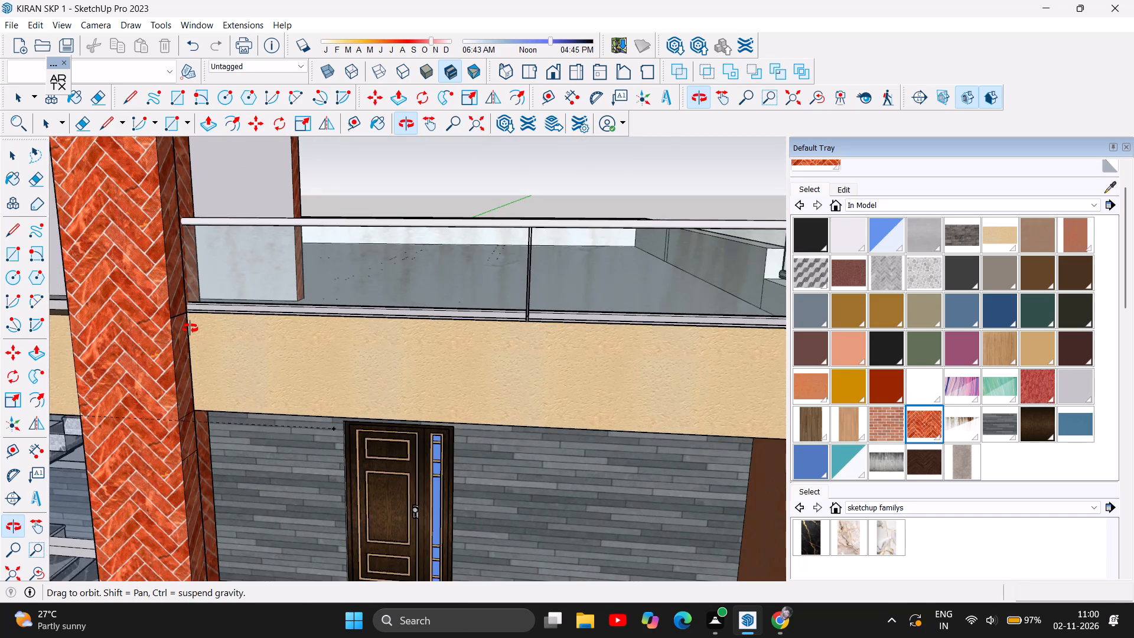
pyautogui.scroll(-2, 190, 328)
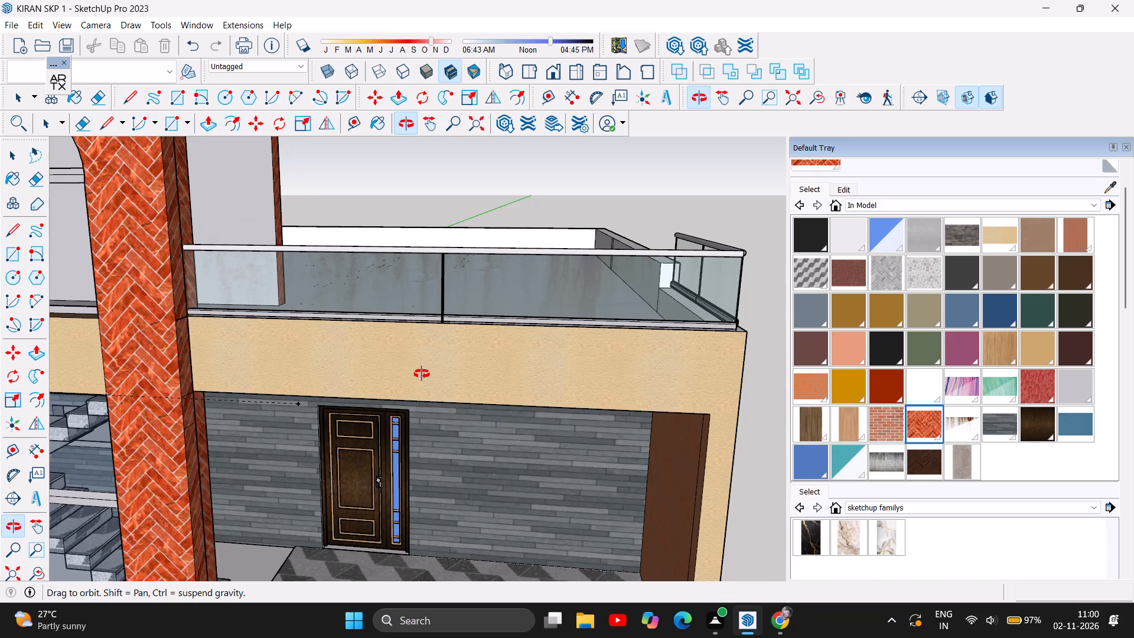
# Examine the whole front, and inspect the porch's patterned floor, entrance door and brown side wall up close.
pyautogui.scroll(-6, 421, 374)
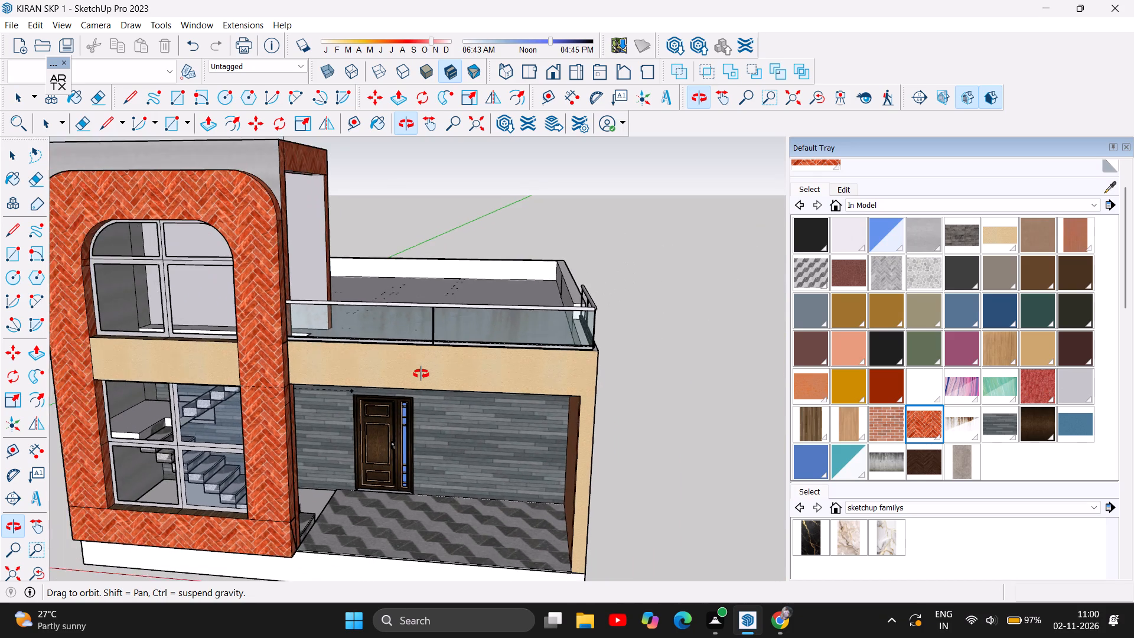
pyautogui.scroll(-2, 421, 374)
pyautogui.moveTo(475, 503); pyautogui.dragTo(484, 467)
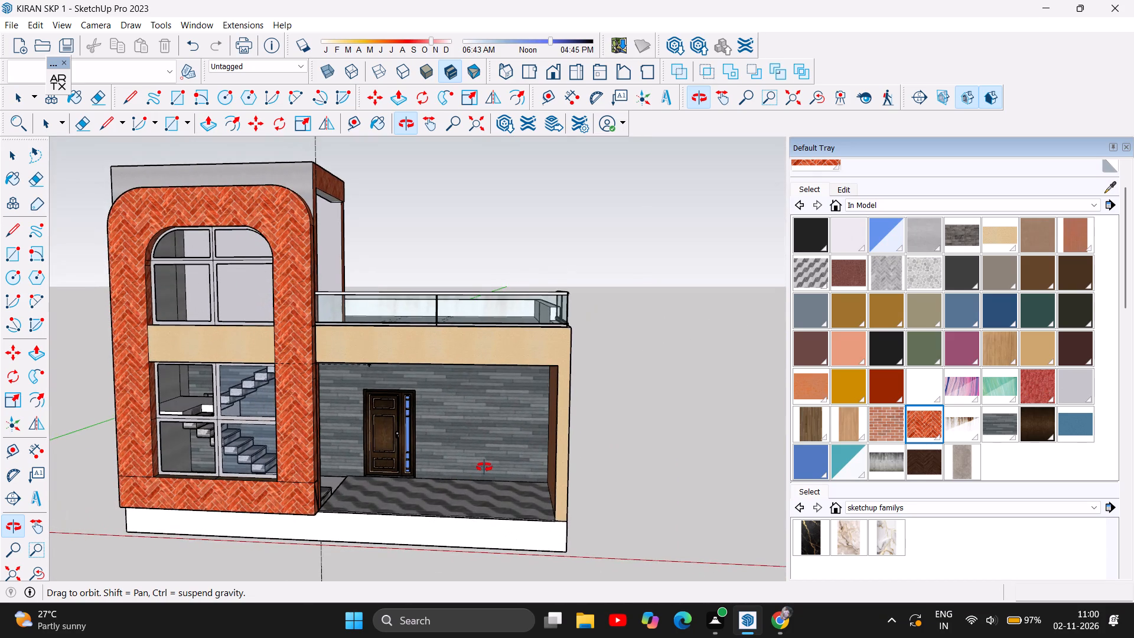
pyautogui.scroll(2, 518, 565)
pyautogui.moveTo(405, 484); pyautogui.dragTo(391, 535)
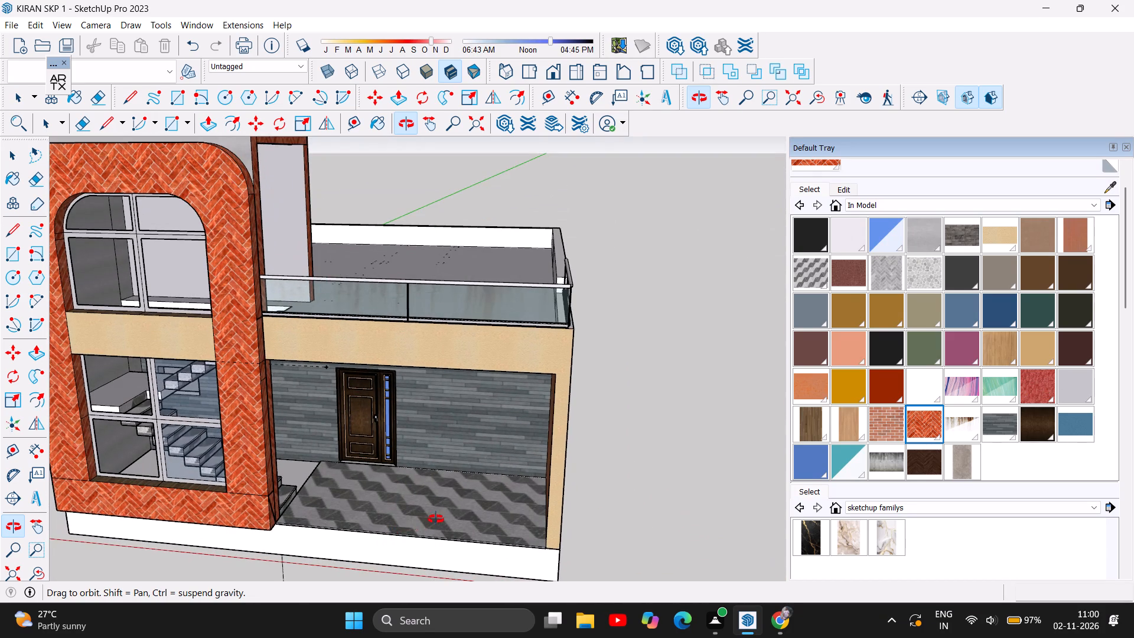
pyautogui.scroll(9, 457, 520)
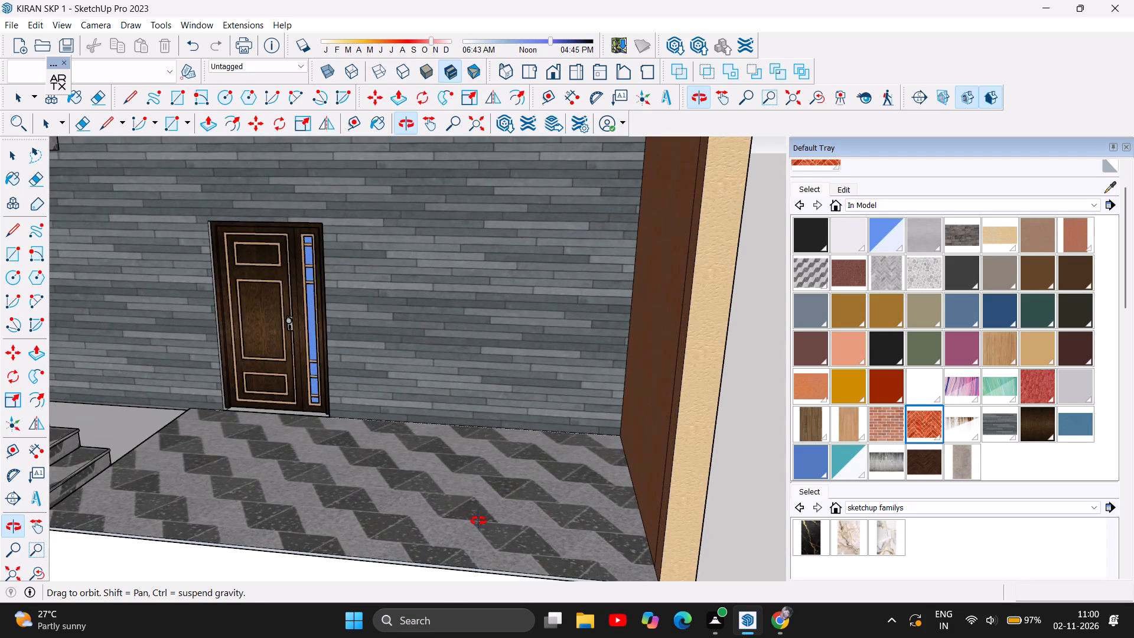
pyautogui.moveTo(535, 444); pyautogui.dragTo(527, 480)
pyautogui.scroll(-3, 682, 281)
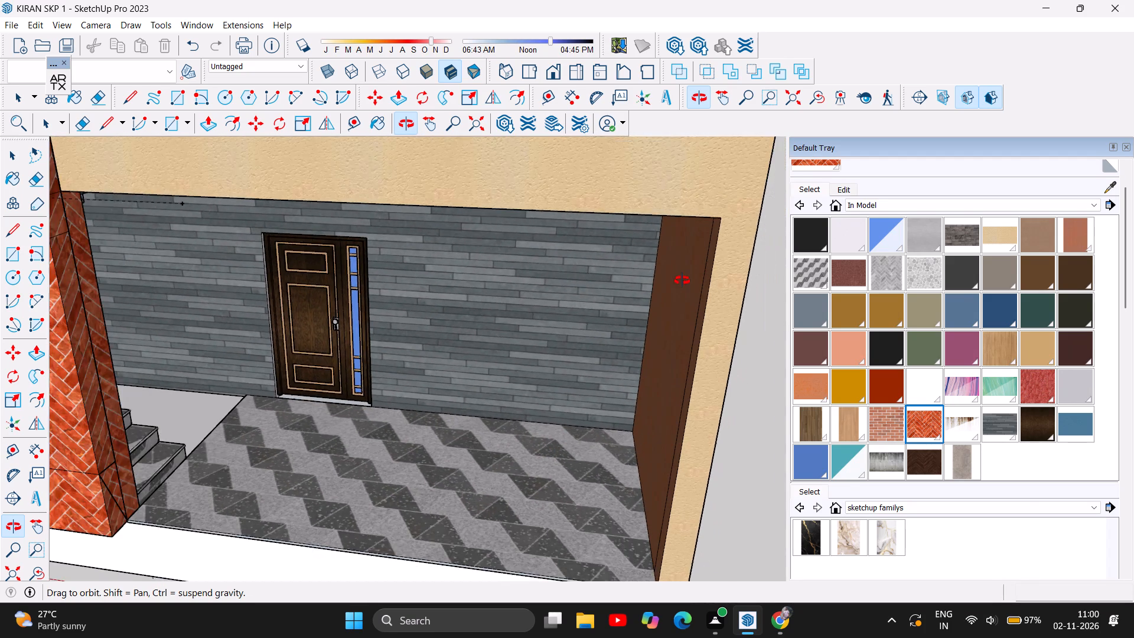
pyautogui.scroll(-2, 682, 281)
pyautogui.moveTo(584, 408); pyautogui.dragTo(649, 422)
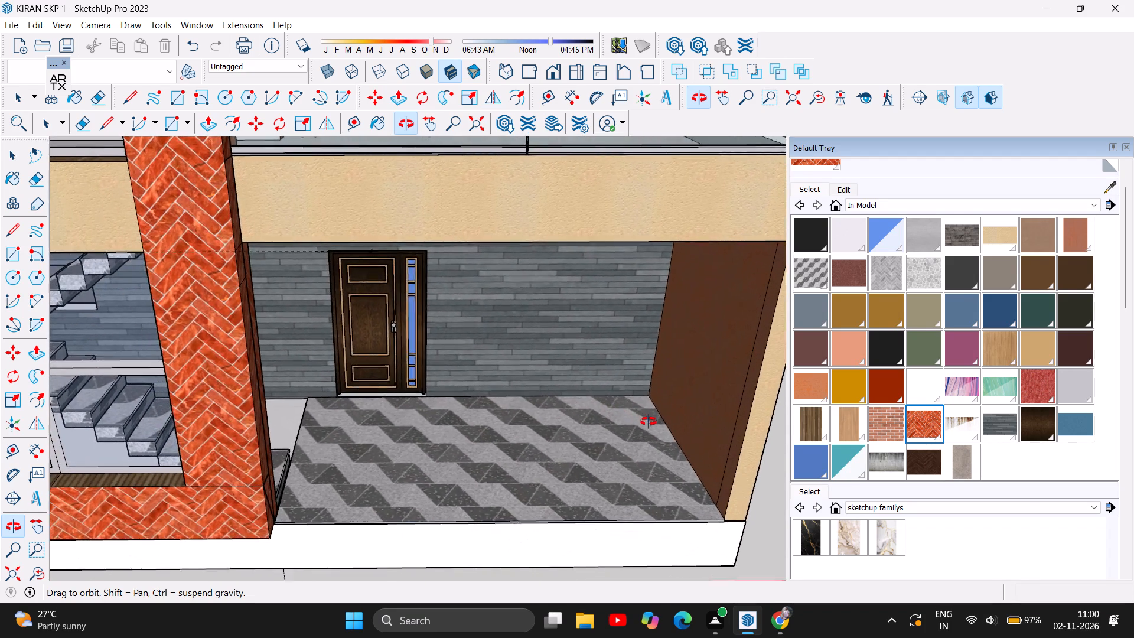
# Examine the porch's patterned floor, grey plank wall, entrance door and brown side wall from several angles.
pyautogui.moveTo(649, 422); pyautogui.dragTo(555, 428)
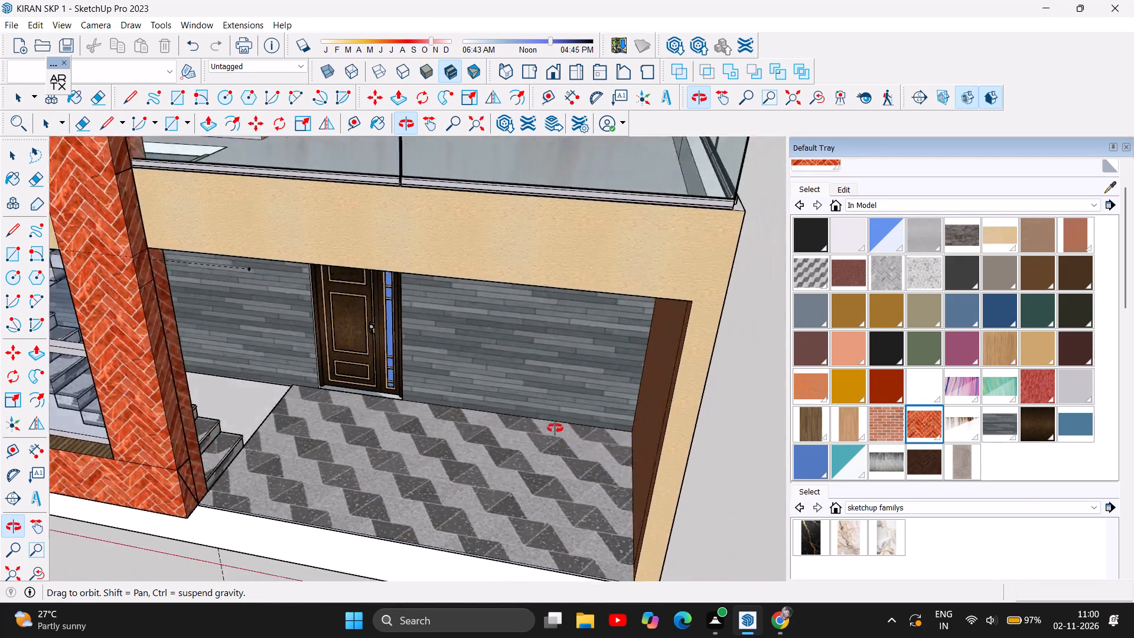
pyautogui.moveTo(555, 428); pyautogui.dragTo(690, 356)
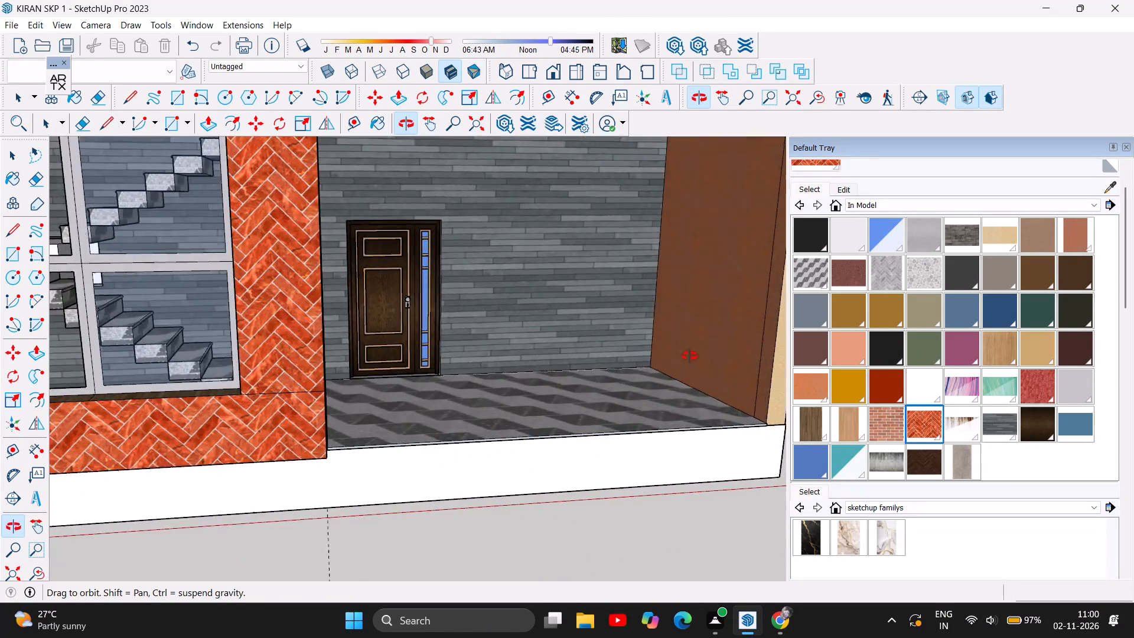
pyautogui.moveTo(690, 356); pyautogui.dragTo(713, 350)
pyautogui.click(716, 348)
pyautogui.moveTo(719, 346); pyautogui.dragTo(725, 340)
pyautogui.moveTo(726, 339); pyautogui.dragTo(666, 331)
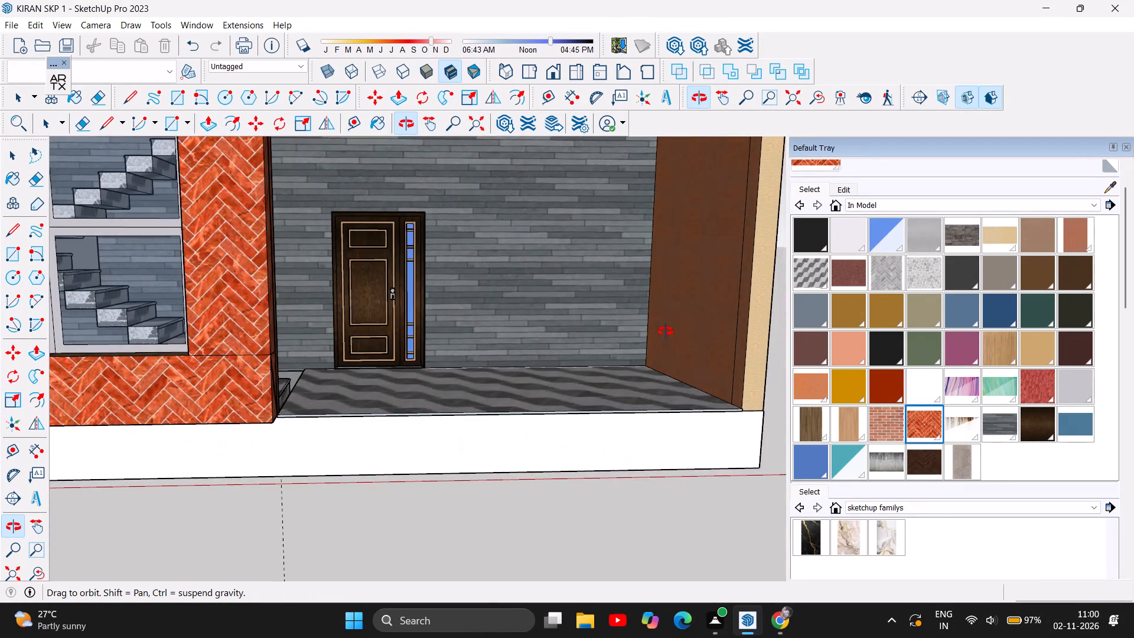
pyautogui.moveTo(666, 331); pyautogui.dragTo(685, 334)
pyautogui.scroll(-3, 553, 383)
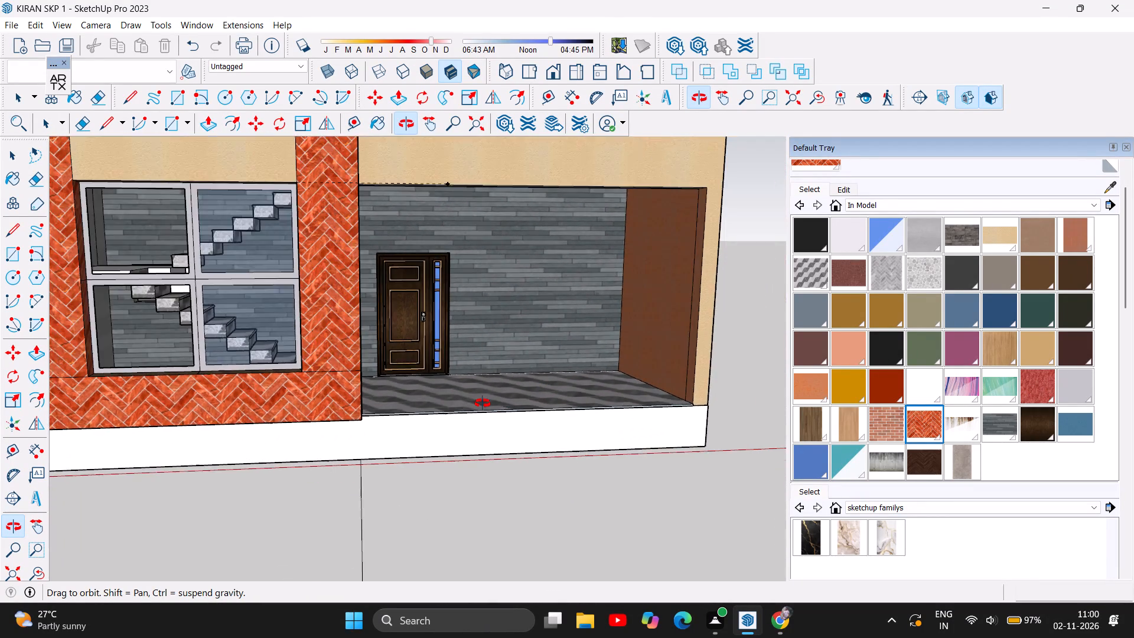
pyautogui.scroll(-2, 483, 403)
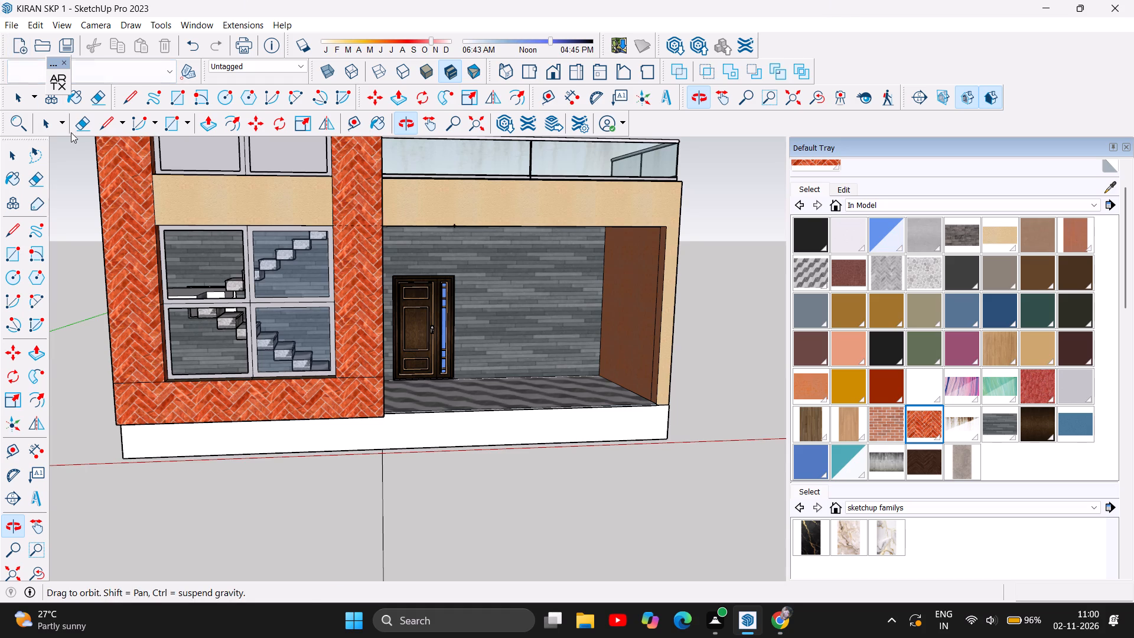
# Examine the whole house front, comparing the red brick tower with the cream beam, glass railing and porch.
pyautogui.moveTo(584, 378); pyautogui.dragTo(578, 392)
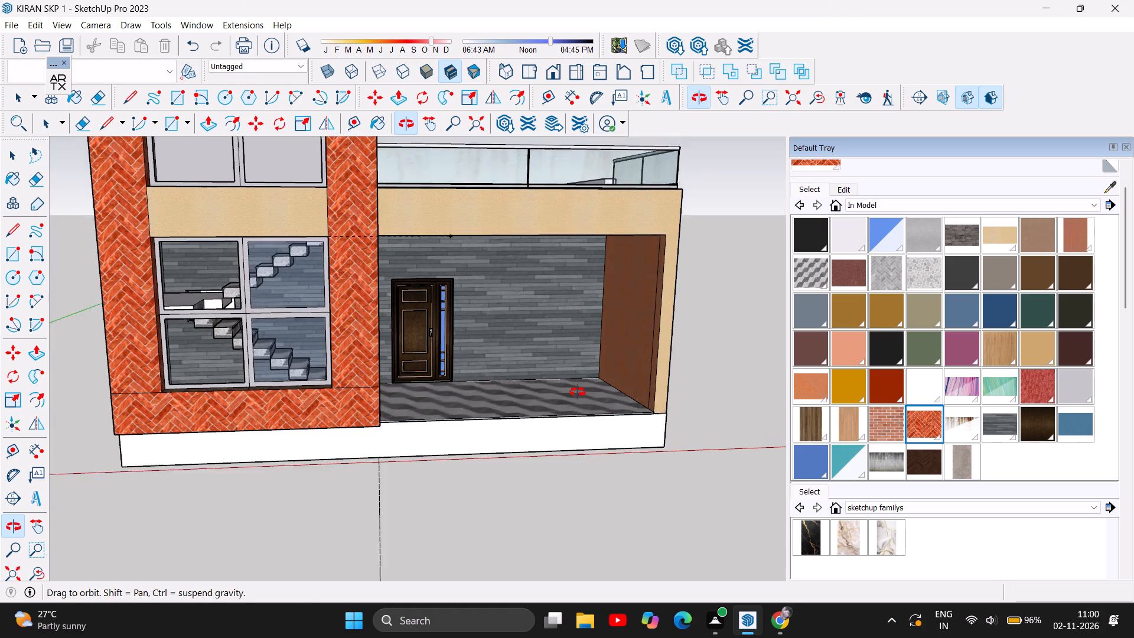
pyautogui.moveTo(578, 392); pyautogui.dragTo(447, 402)
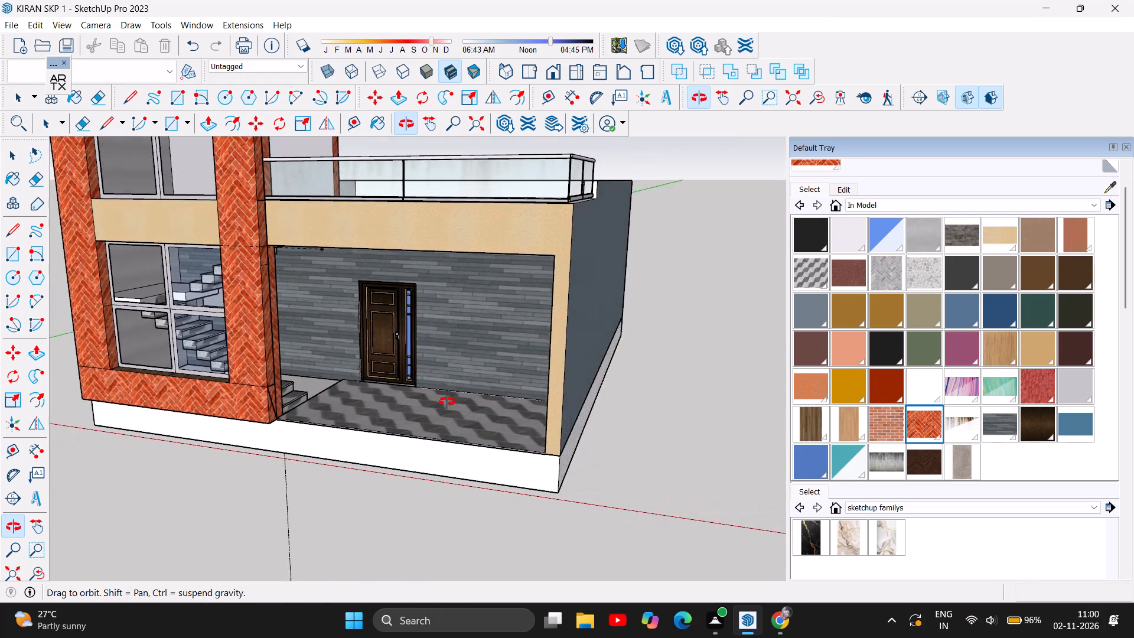
pyautogui.moveTo(447, 402); pyautogui.dragTo(540, 397)
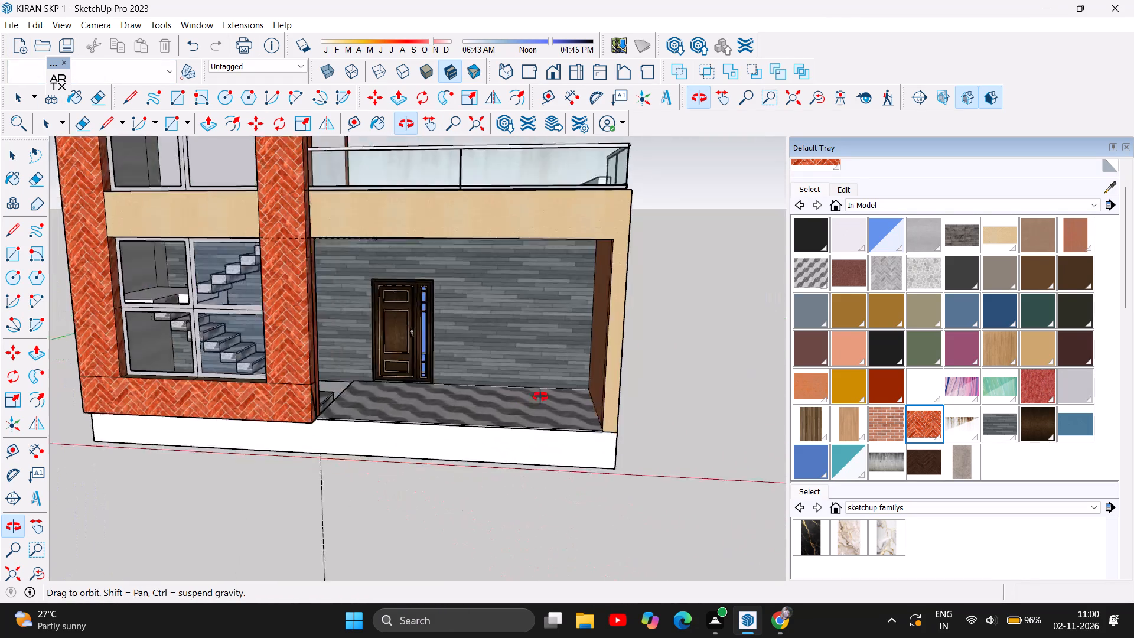
pyautogui.moveTo(540, 397); pyautogui.dragTo(567, 396)
pyautogui.scroll(-4, 567, 396)
pyautogui.moveTo(517, 377); pyautogui.dragTo(485, 431)
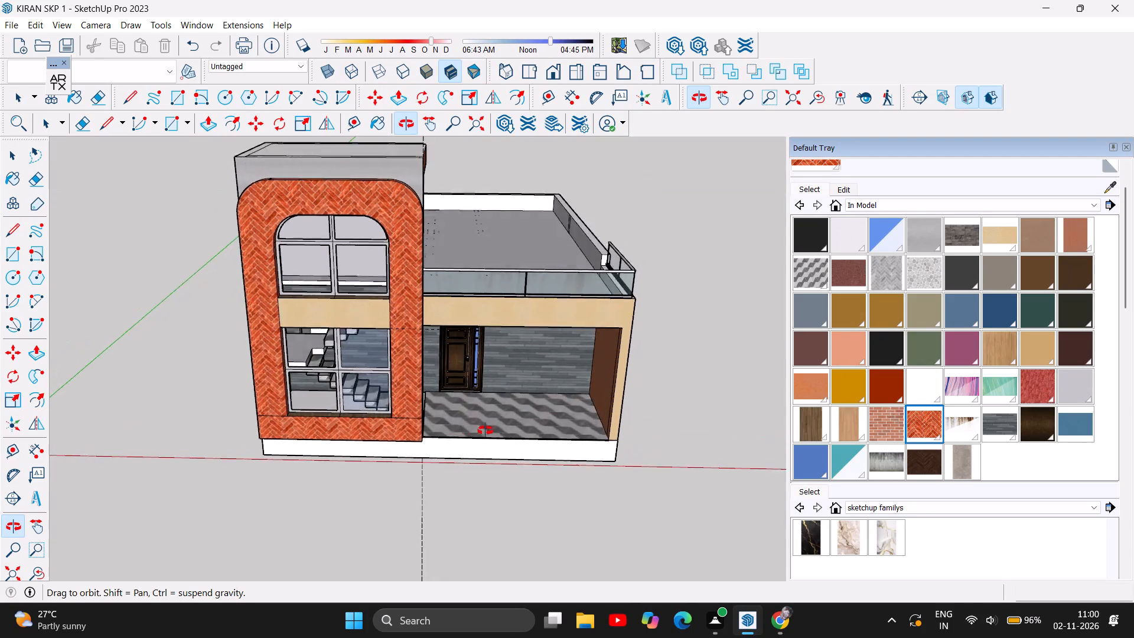
pyautogui.moveTo(485, 431); pyautogui.dragTo(445, 396)
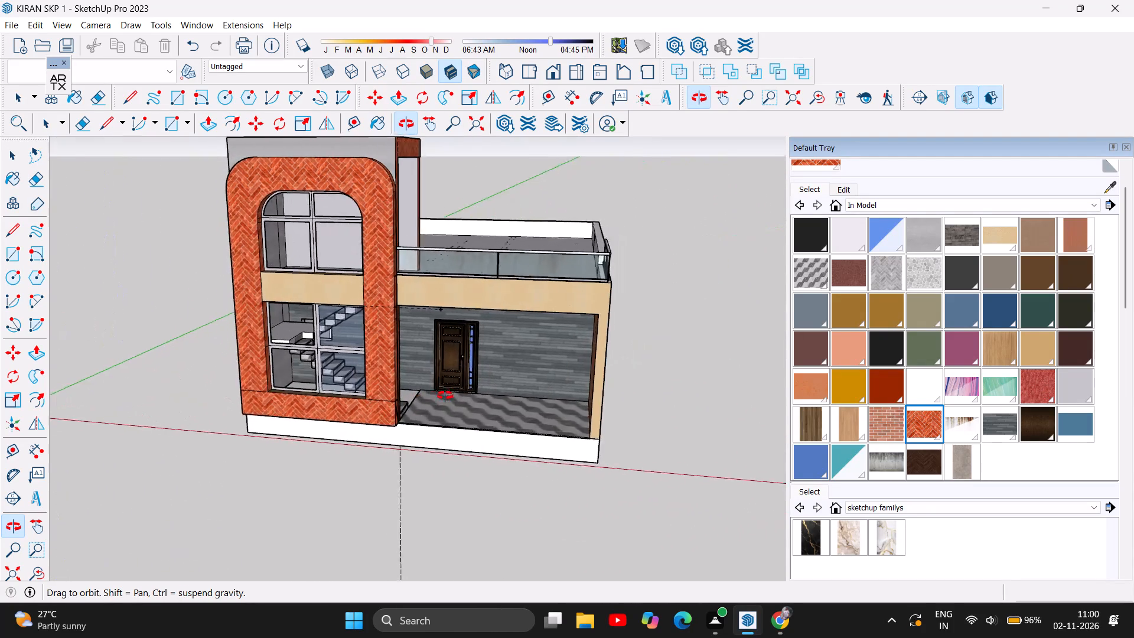
pyautogui.moveTo(445, 396); pyautogui.dragTo(520, 390)
# Examine the porch floor, entrance door and side wall up close again.
pyautogui.scroll(1, 545, 444)
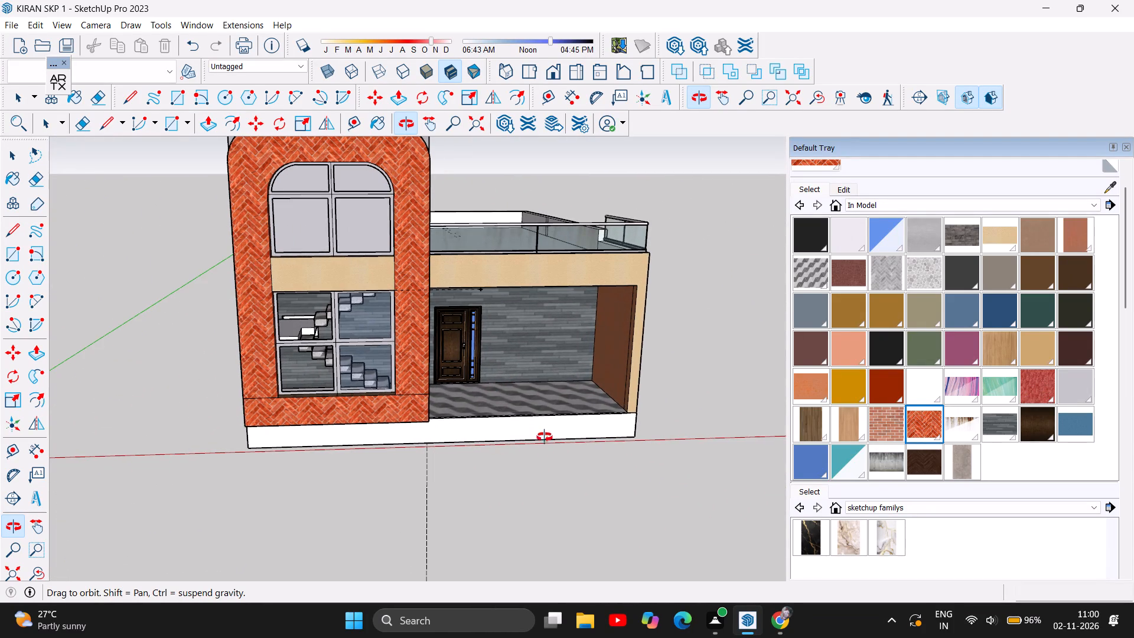
pyautogui.scroll(5, 544, 399)
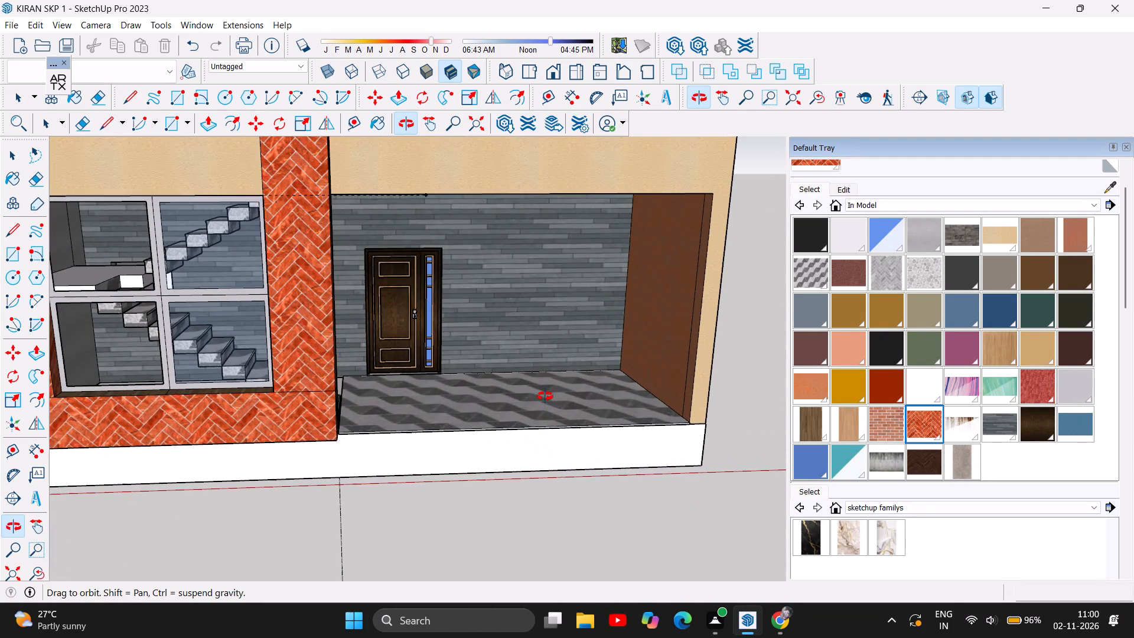
pyautogui.scroll(6, 558, 386)
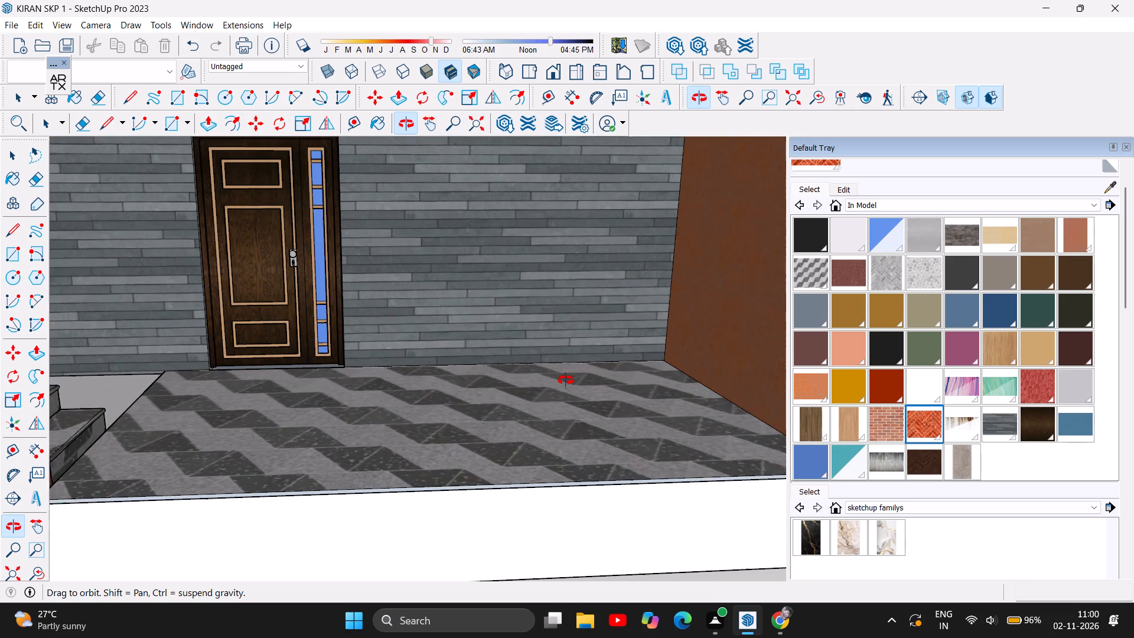
pyautogui.scroll(1, 566, 380)
pyautogui.moveTo(566, 380); pyautogui.dragTo(498, 405)
pyautogui.scroll(-2, 582, 375)
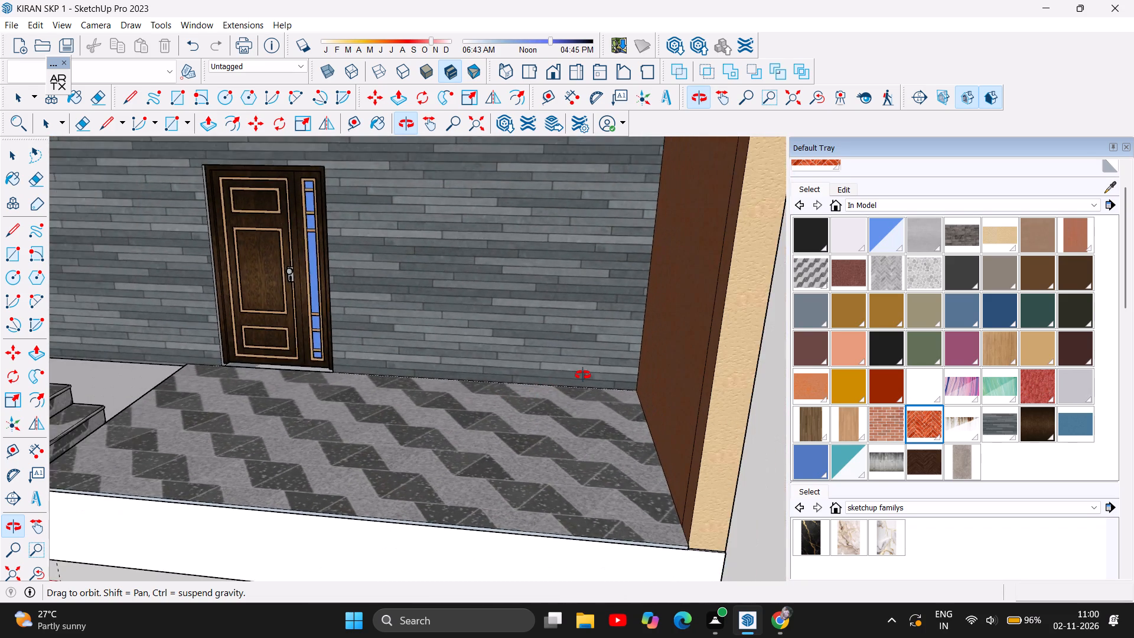
pyautogui.scroll(-2, 583, 375)
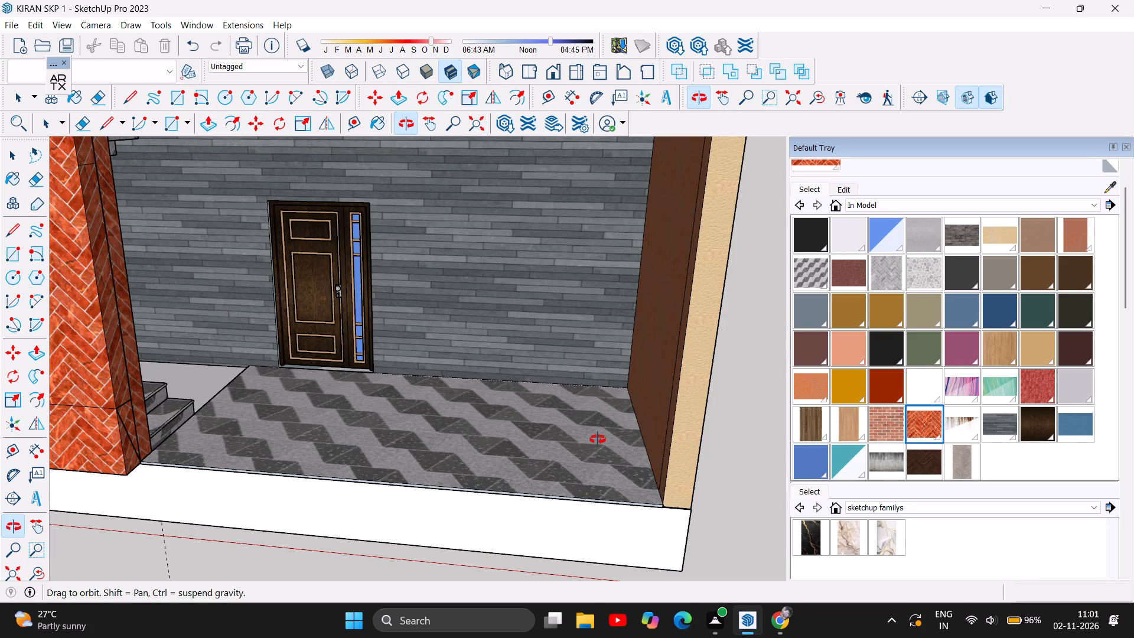
# Paint the tower's arched front face and the brick strip at its base with the dark charcoal grey in-model material.
pyautogui.click(966, 282)
pyautogui.scroll(-3, 985, 419)
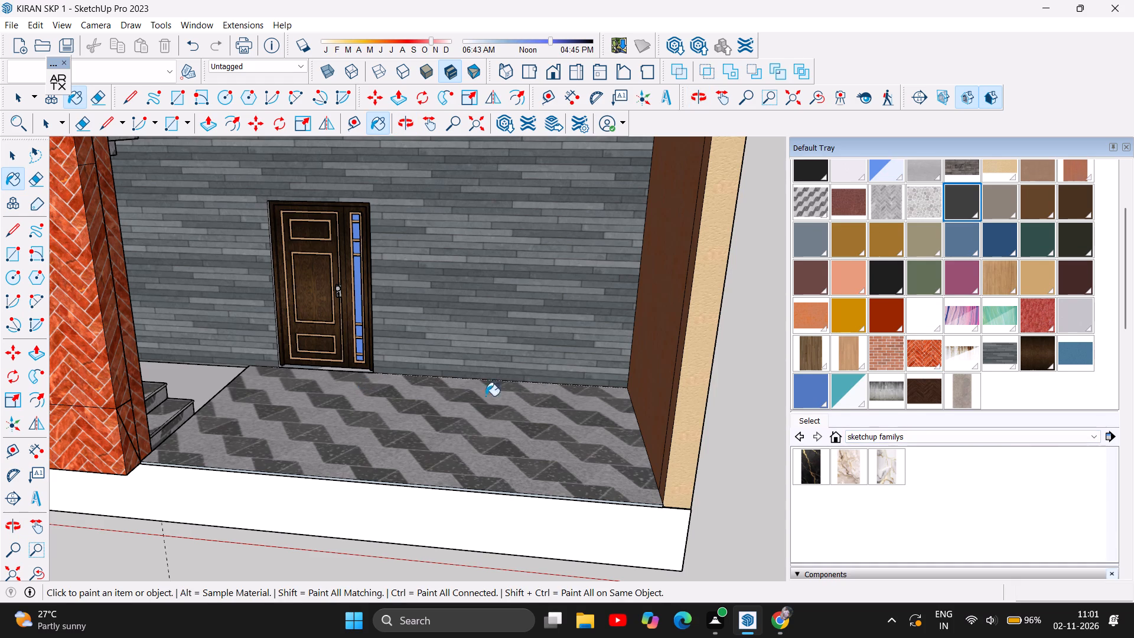
pyautogui.scroll(-3, 630, 401)
pyautogui.scroll(-6, 745, 447)
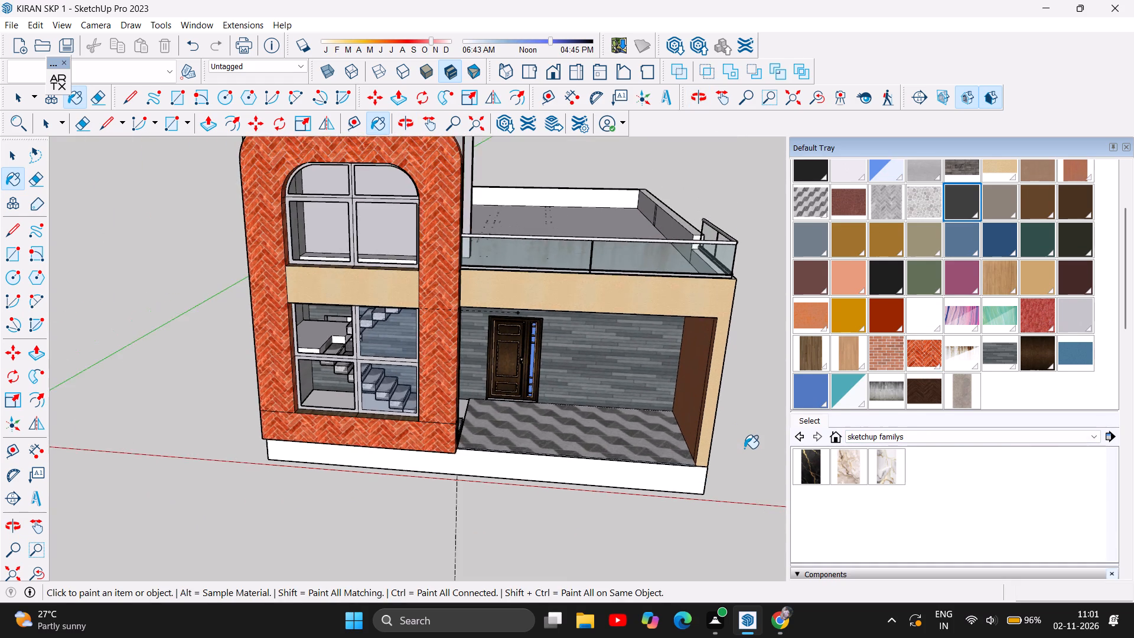
pyautogui.scroll(-1, 742, 454)
pyautogui.click(466, 321)
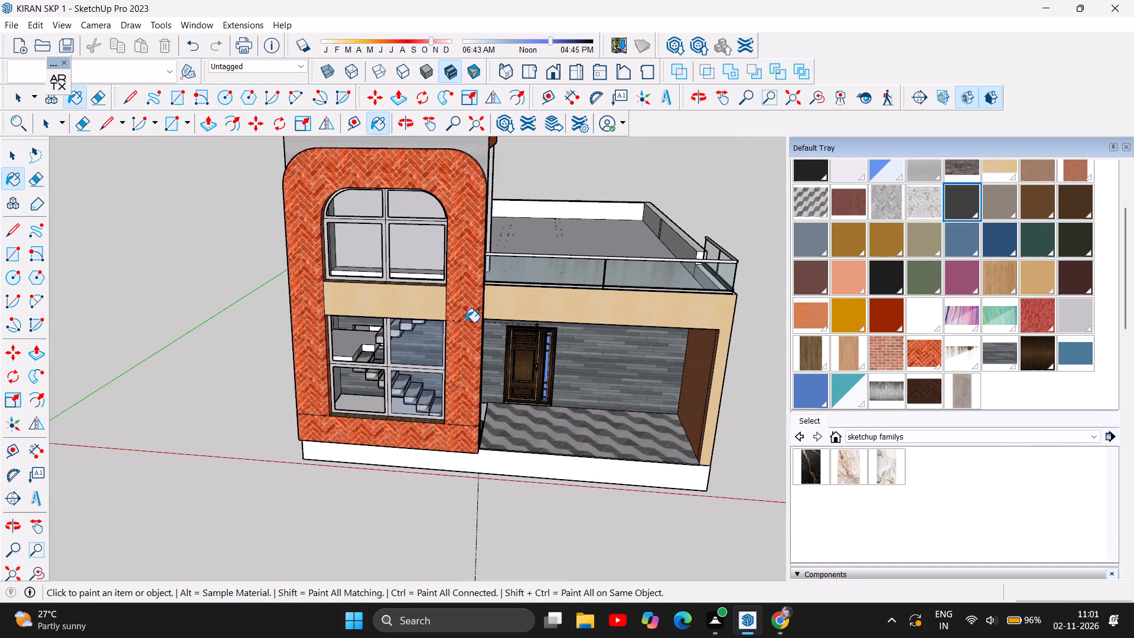
pyautogui.click(472, 234)
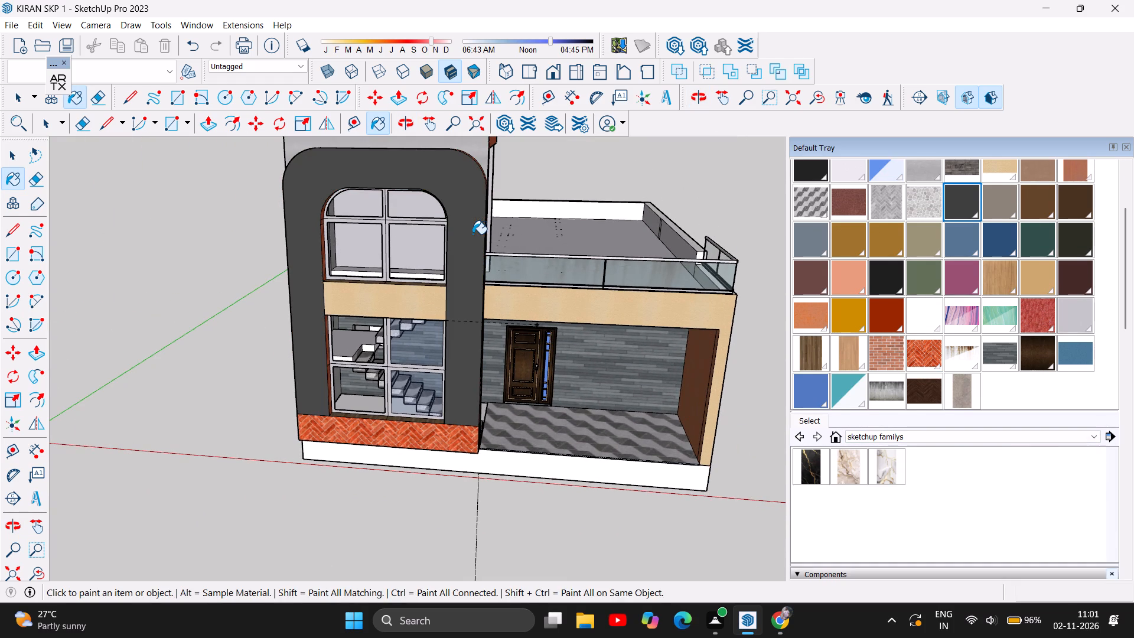
pyautogui.click(461, 445)
# Paint the brick reveal of the upper arched window charcoal grey on the side away from the porch, including its curved part.
pyautogui.scroll(-3, 462, 515)
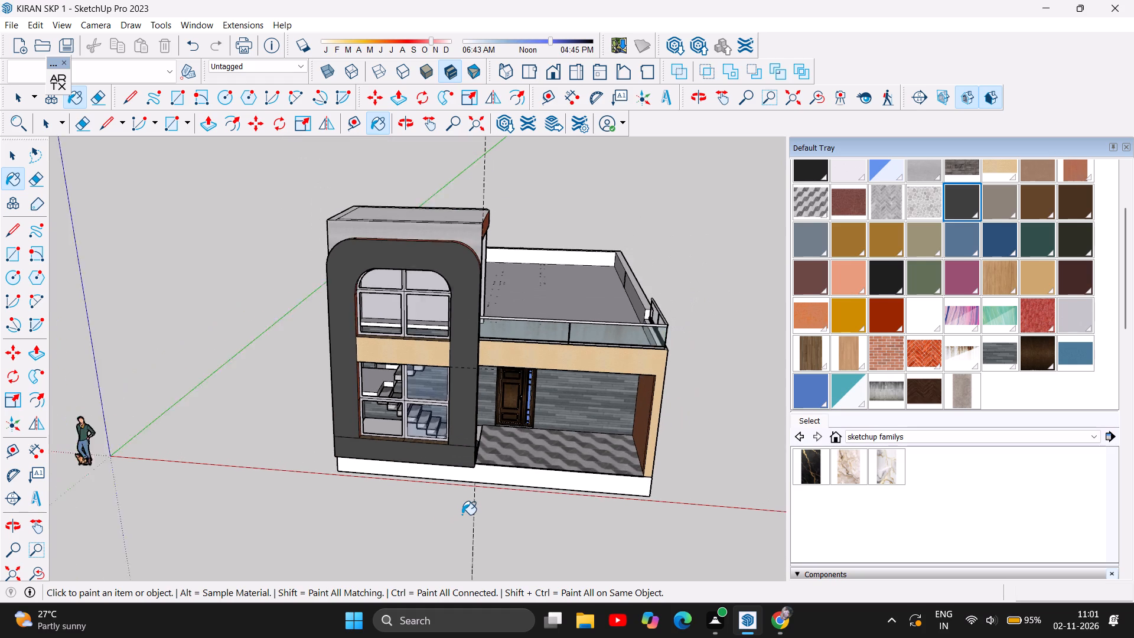
pyautogui.scroll(-1, 462, 515)
pyautogui.scroll(2, 461, 515)
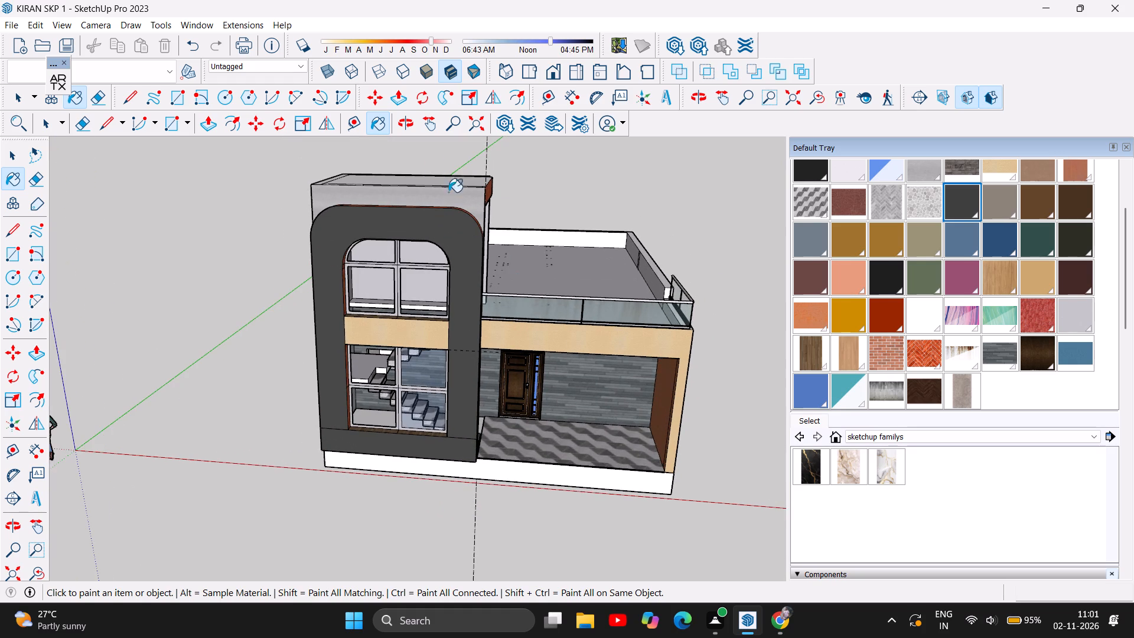
pyautogui.click(408, 129)
pyautogui.moveTo(568, 271); pyautogui.dragTo(379, 191)
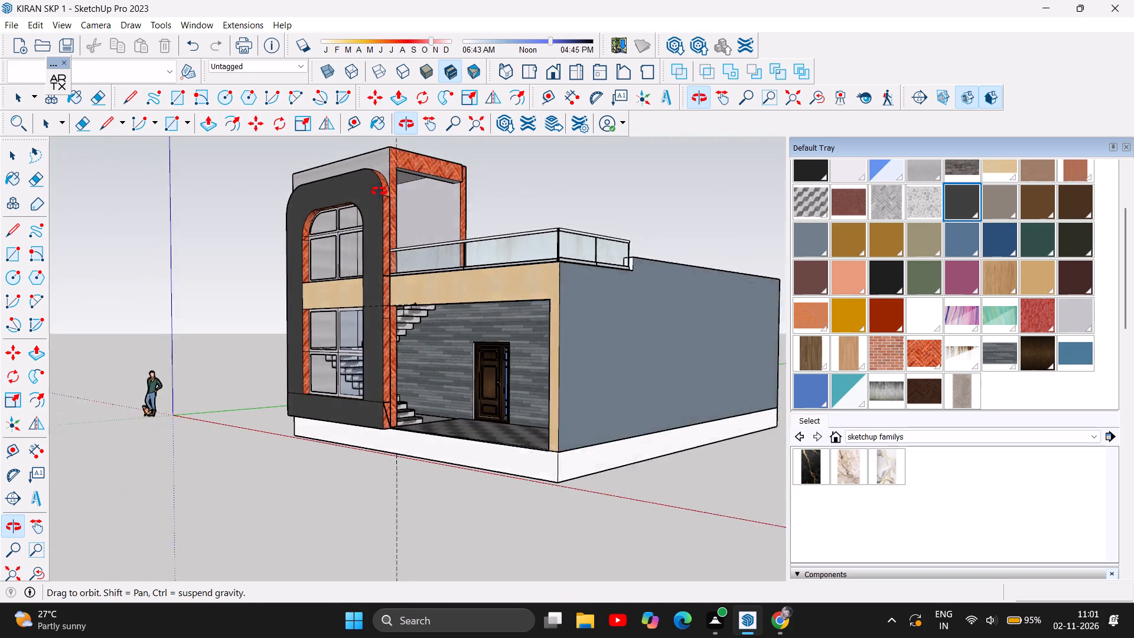
pyautogui.moveTo(379, 191); pyautogui.dragTo(368, 236)
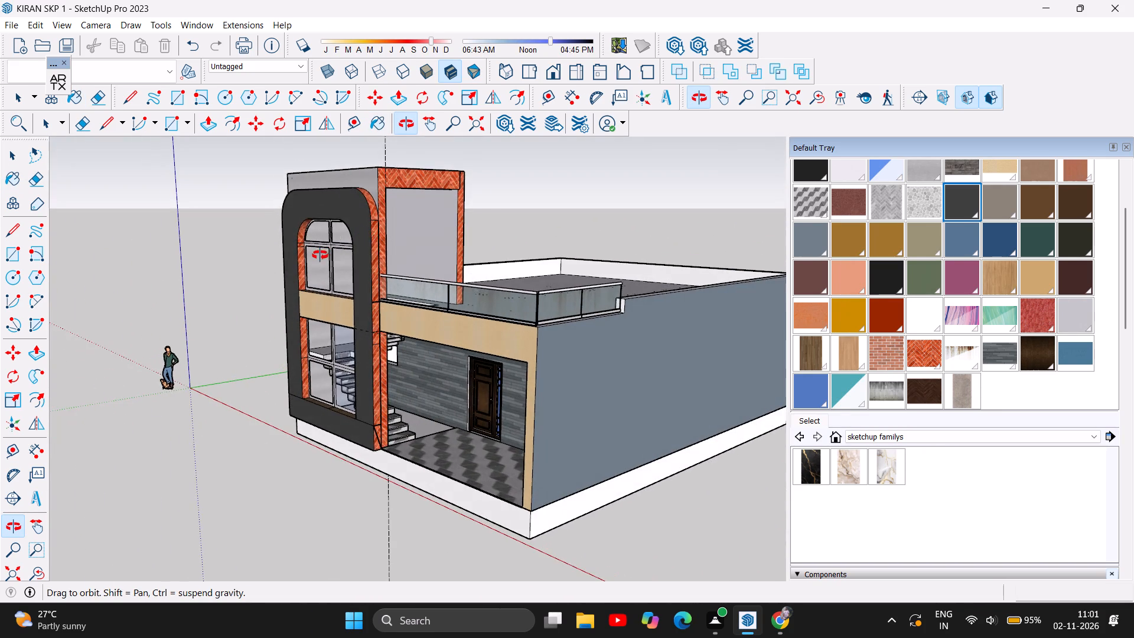
pyautogui.scroll(9, 320, 255)
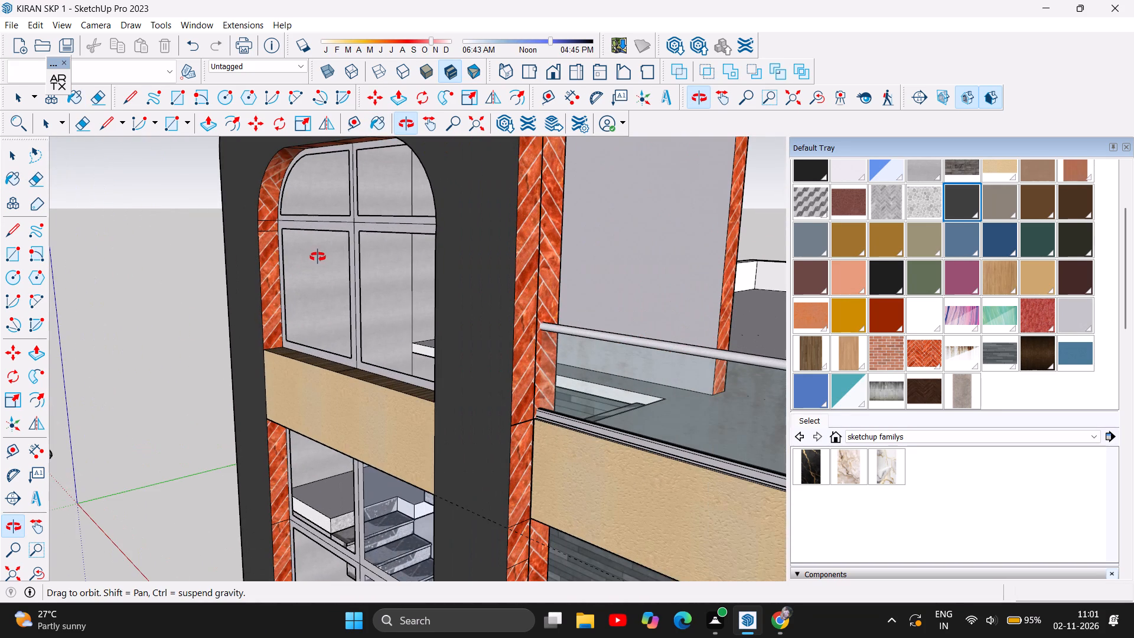
pyautogui.click(974, 198)
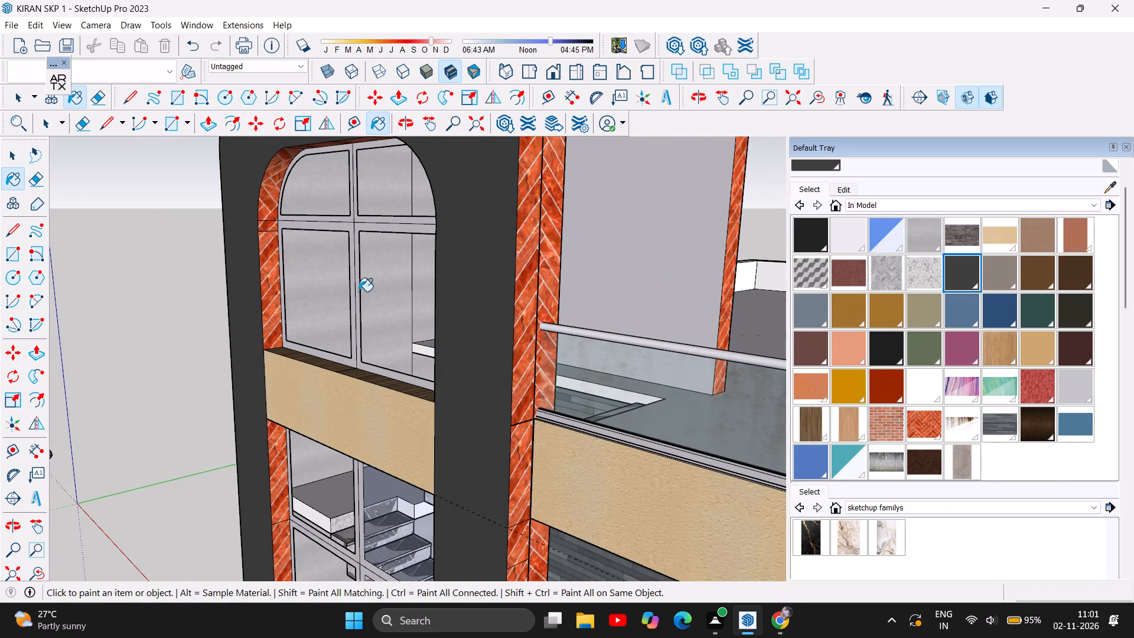
pyautogui.click(265, 281)
pyautogui.click(268, 201)
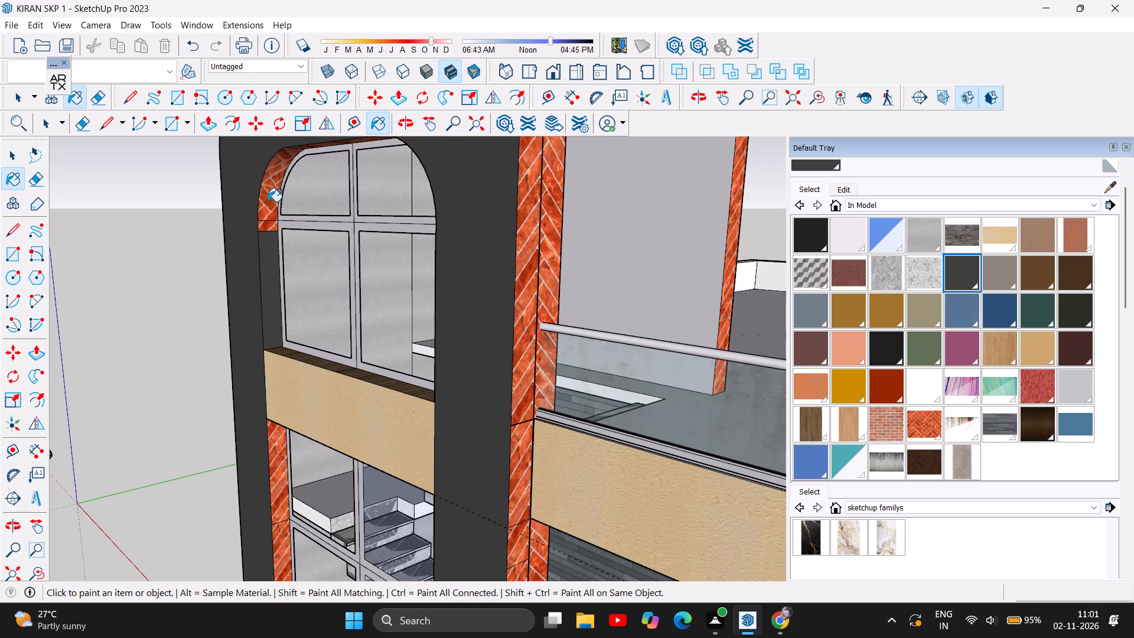
pyautogui.click(263, 228)
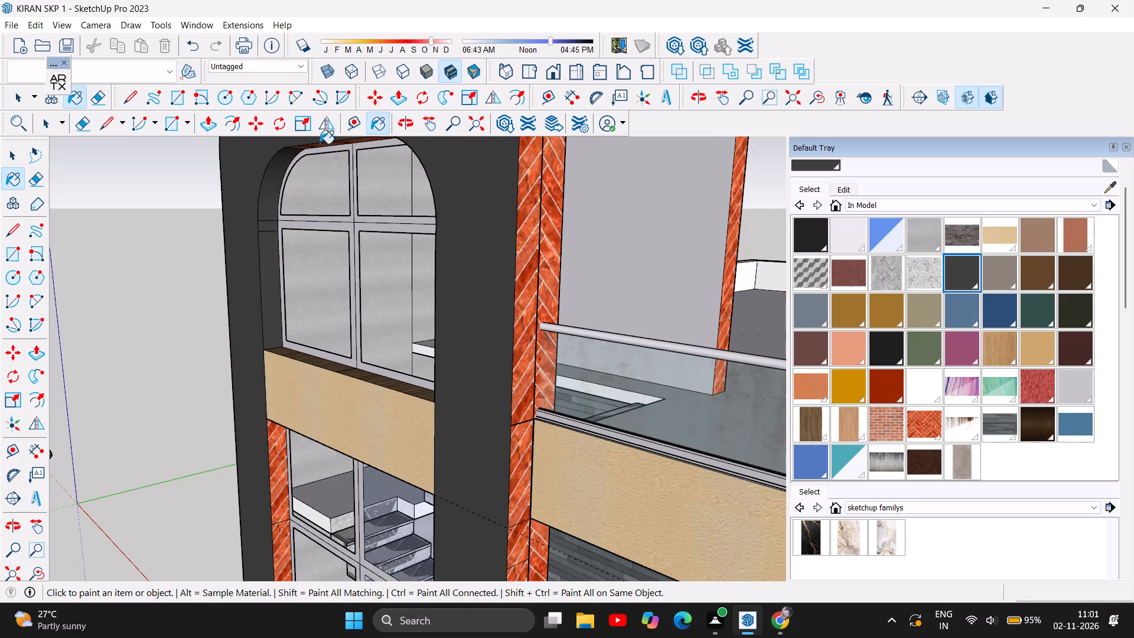
# Paint both parts of the lower tower window's brick reveal charcoal grey on the side away from the porch.
pyautogui.click(399, 121)
pyautogui.moveTo(312, 272); pyautogui.dragTo(342, 240)
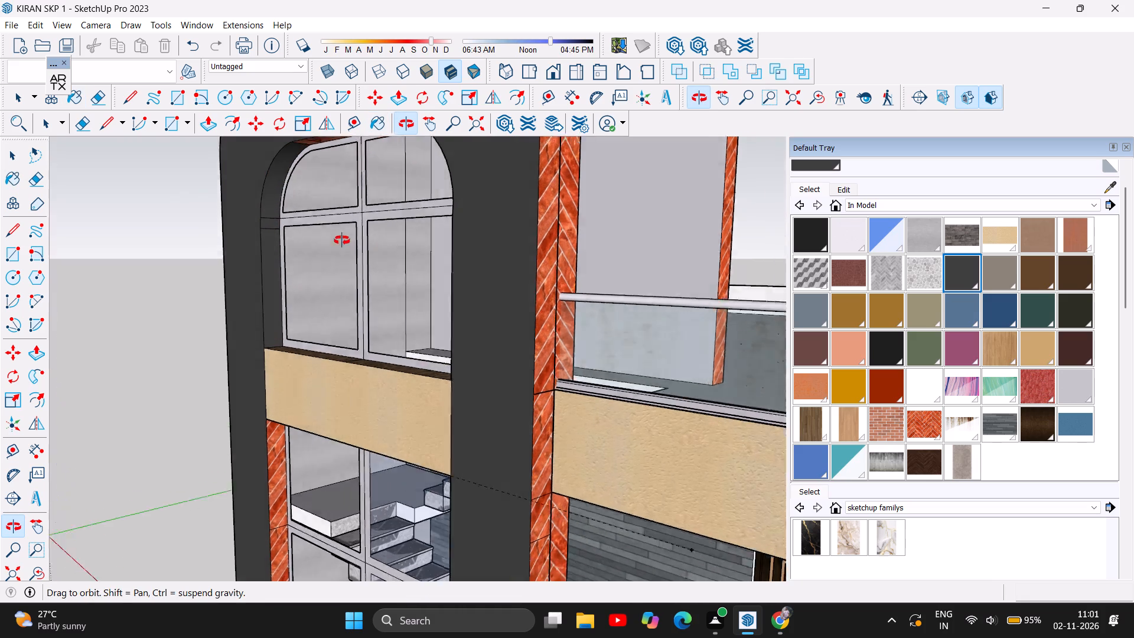
pyautogui.moveTo(342, 240); pyautogui.dragTo(356, 191)
pyautogui.scroll(-3, 351, 194)
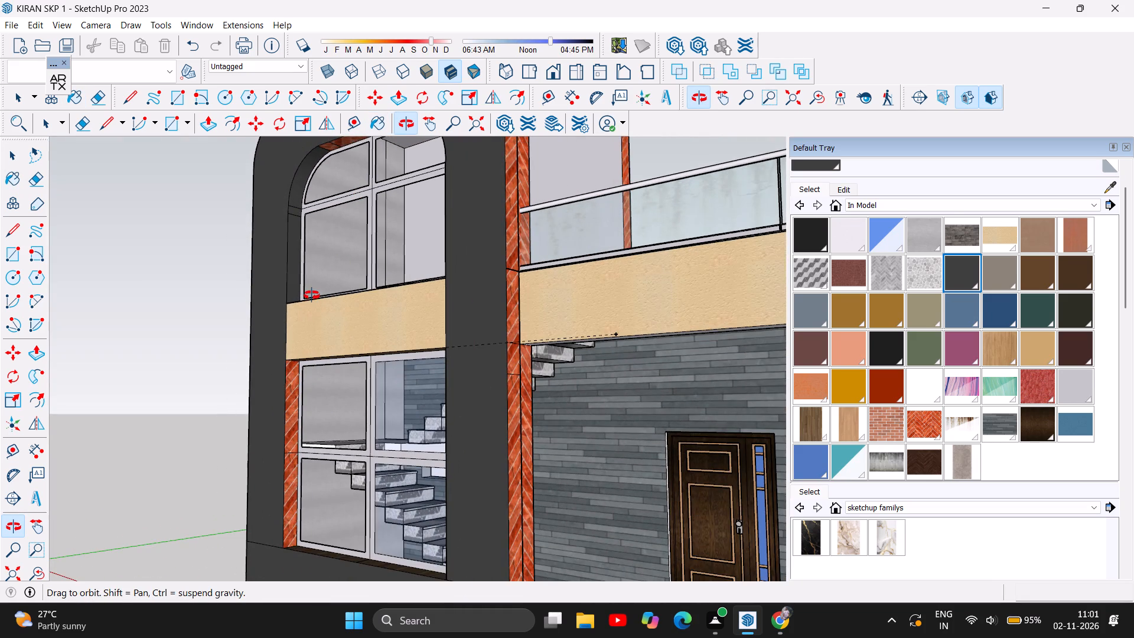
pyautogui.scroll(-1, 312, 295)
pyautogui.scroll(1, 322, 504)
pyautogui.moveTo(340, 504); pyautogui.dragTo(307, 512)
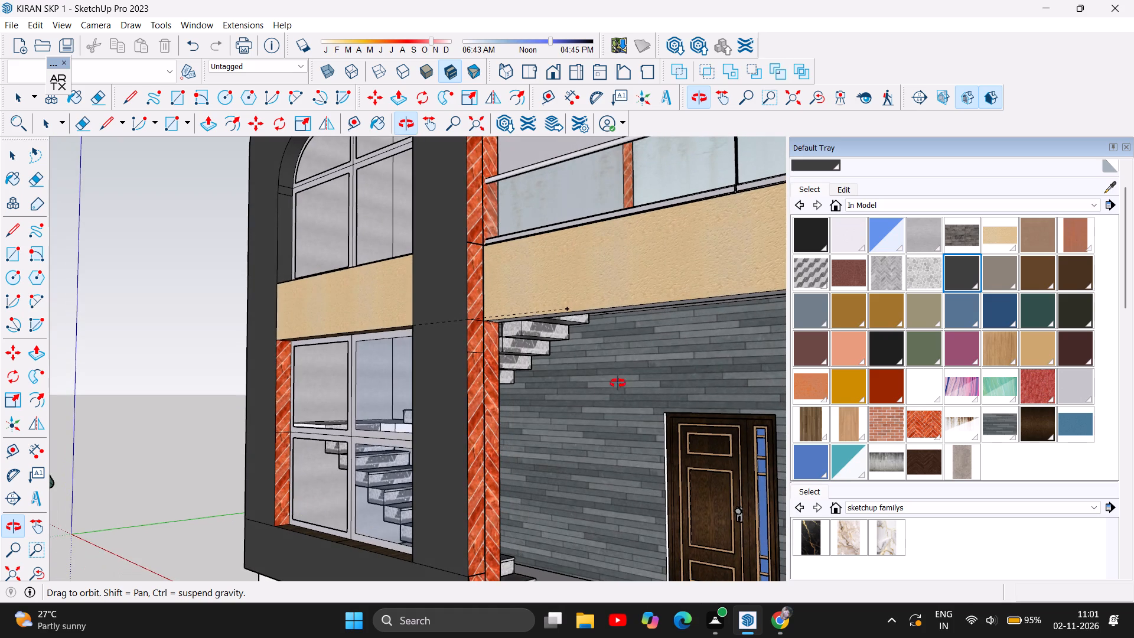
pyautogui.click(949, 271)
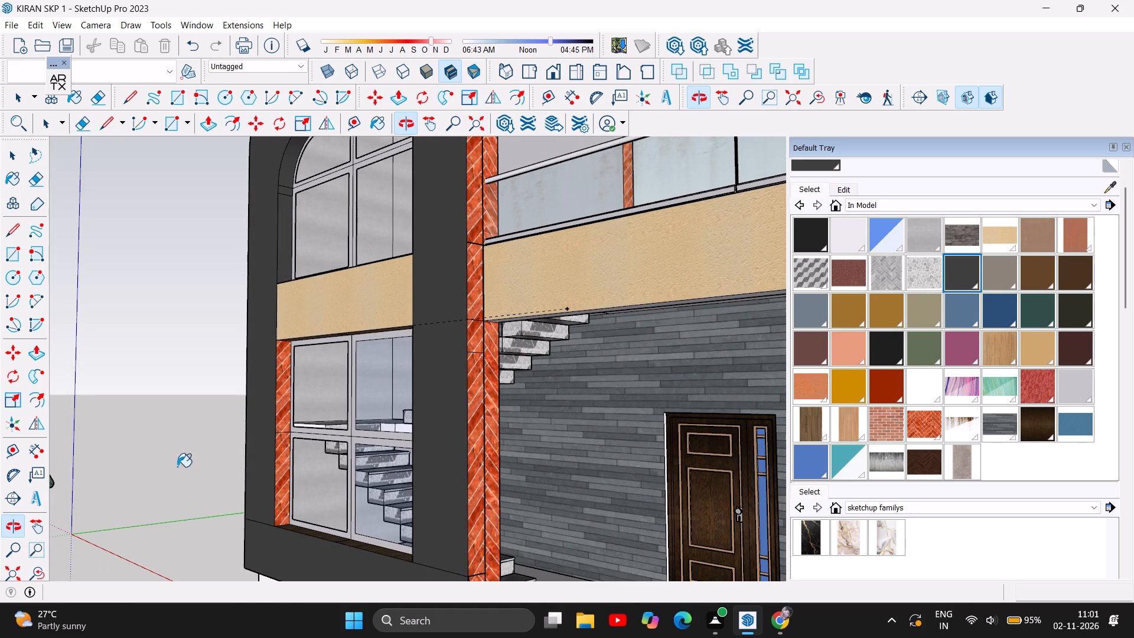
pyautogui.click(285, 405)
pyautogui.click(284, 484)
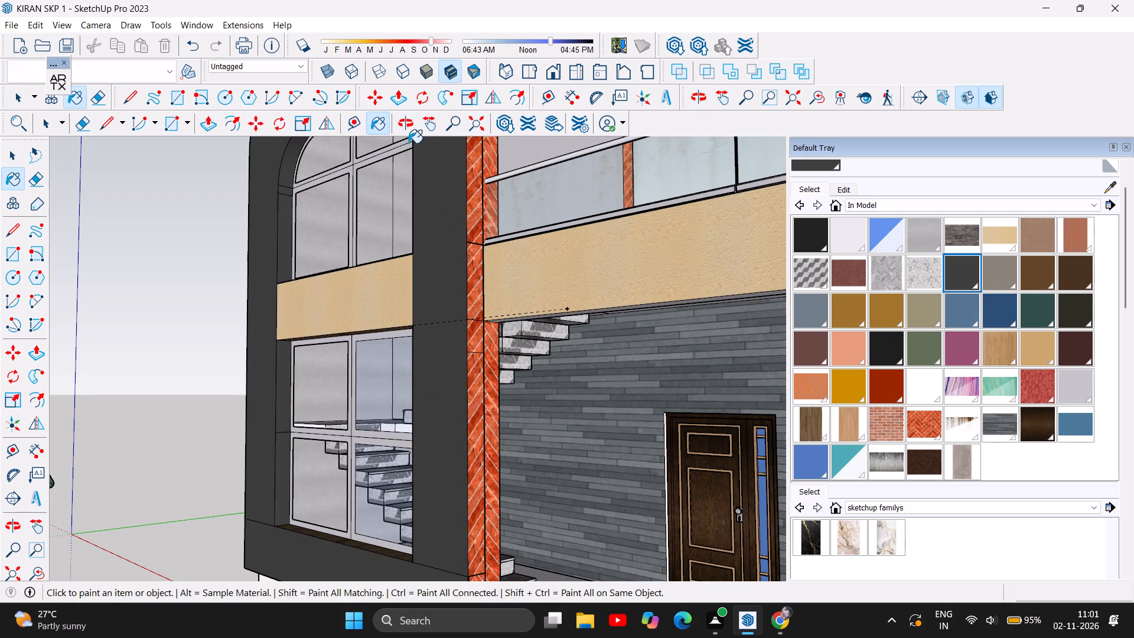
# Paint both parts of the lower tower window's brick reveal on the porch side with the dark charcoal grey material.
pyautogui.click(409, 130)
pyautogui.moveTo(384, 490); pyautogui.dragTo(506, 469)
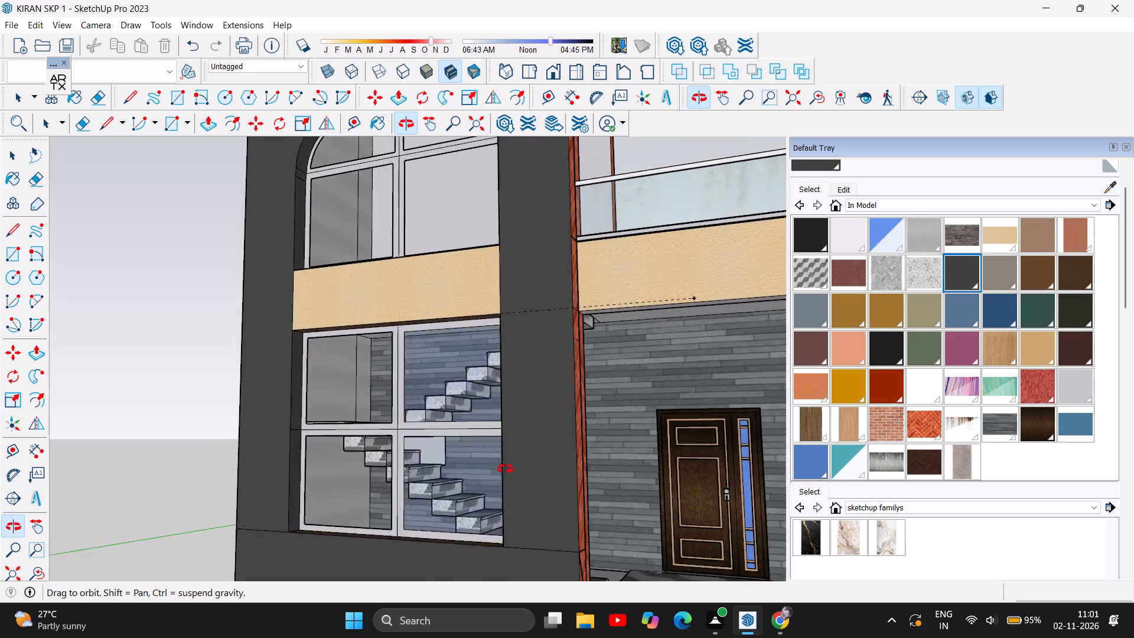
pyautogui.moveTo(506, 469); pyautogui.dragTo(716, 437)
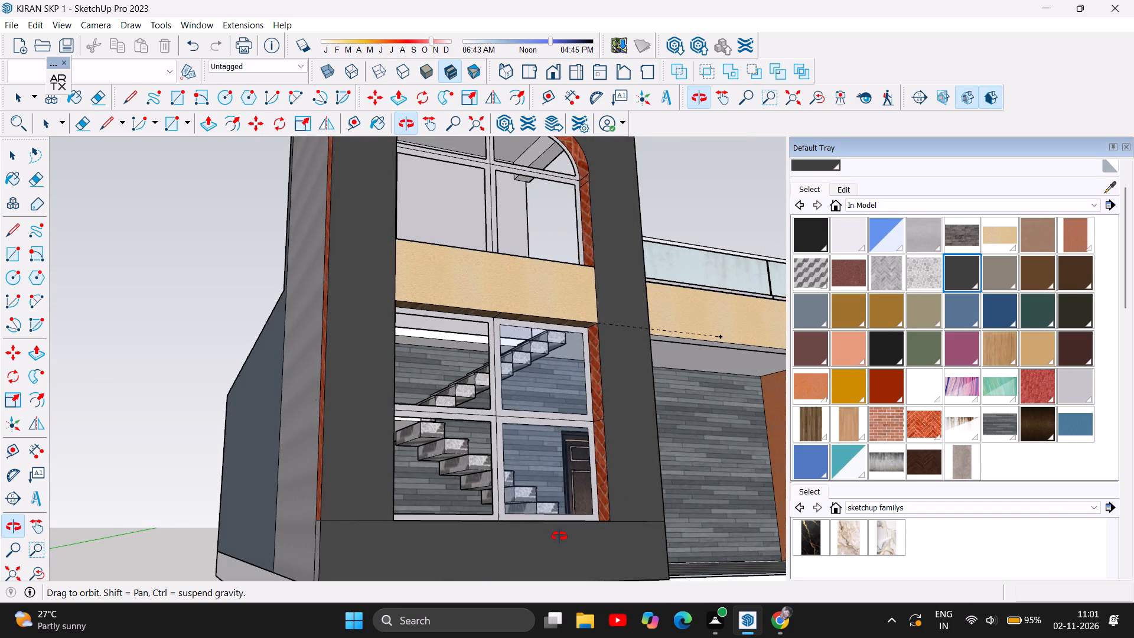
pyautogui.scroll(2, 559, 536)
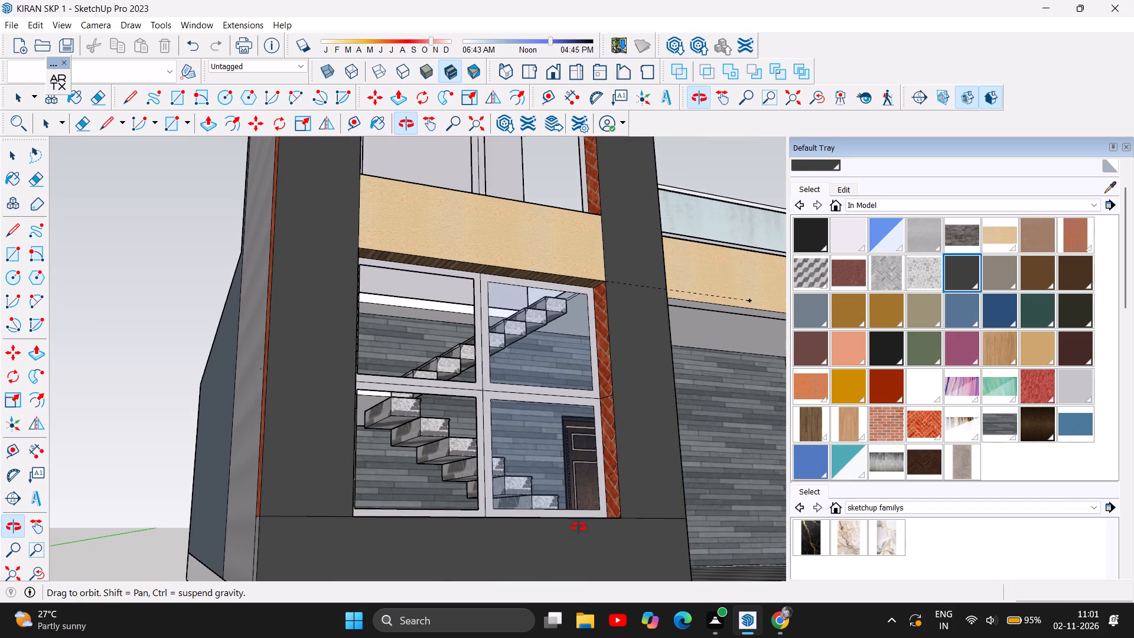
pyautogui.click(963, 266)
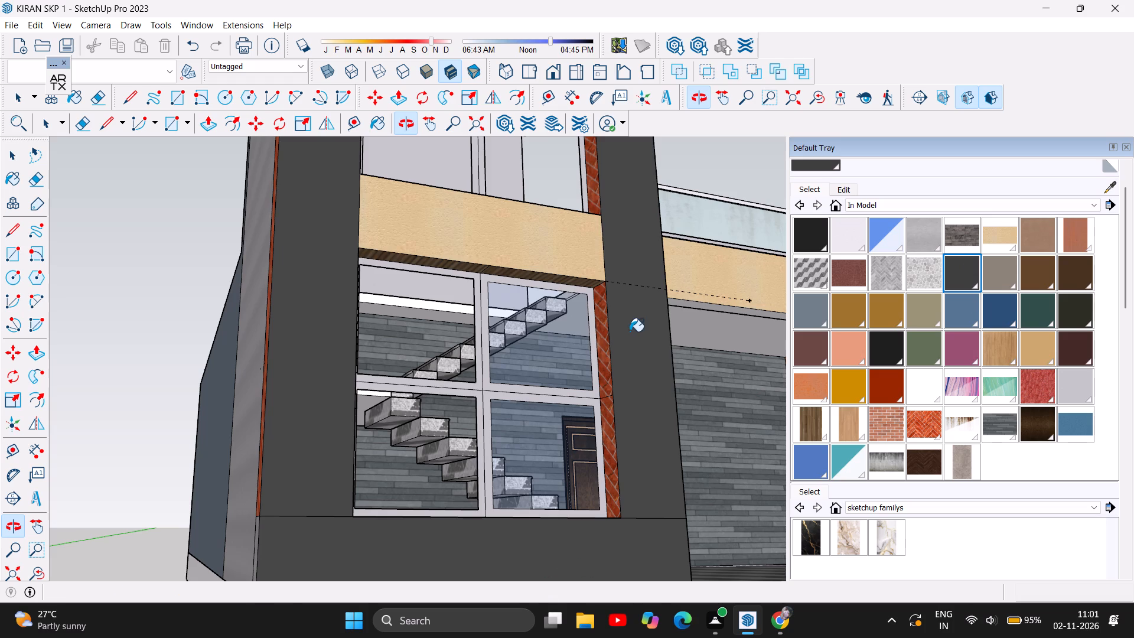
pyautogui.click(604, 354)
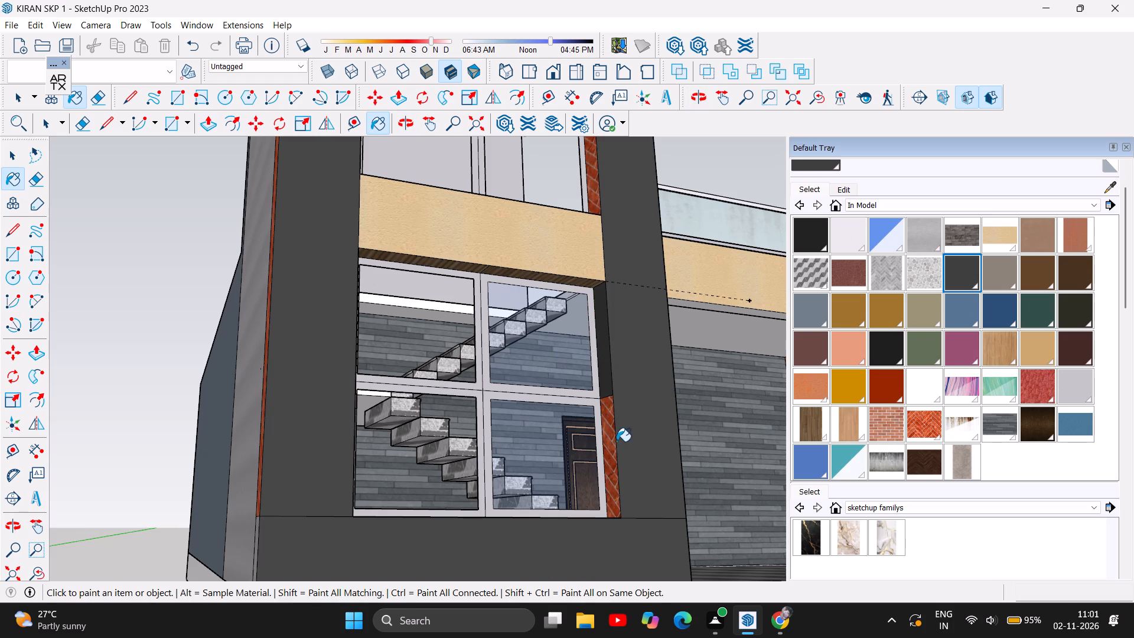
pyautogui.click(605, 455)
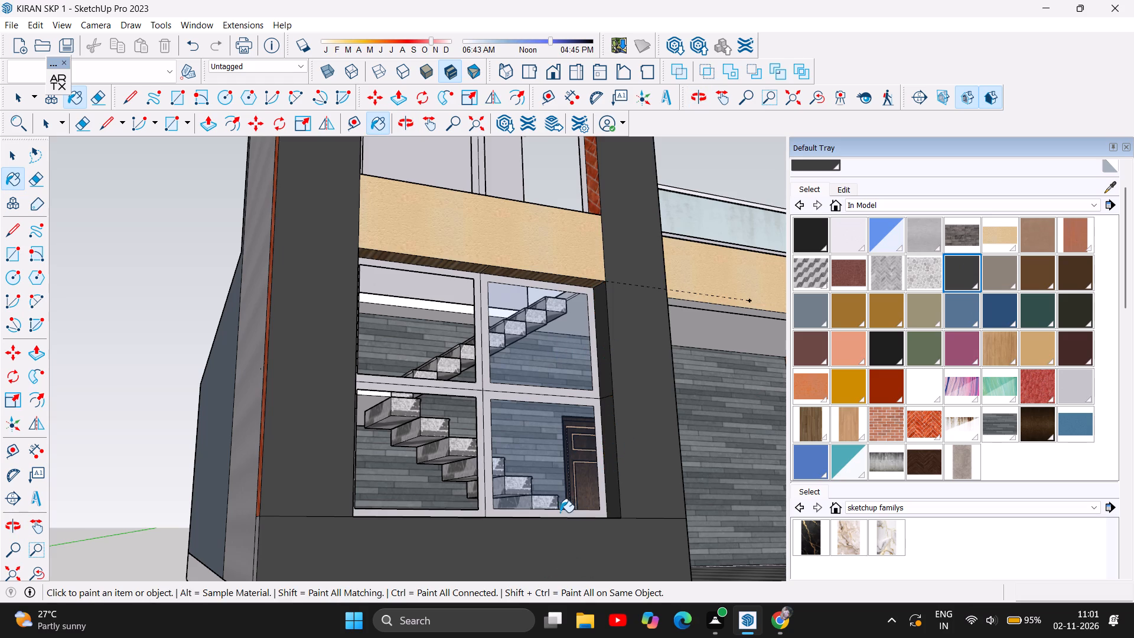
# Paint the upper arched window's remaining brick reveal charcoal grey, covering the porch side, the curved corner and the top.
pyautogui.scroll(-3, 535, 542)
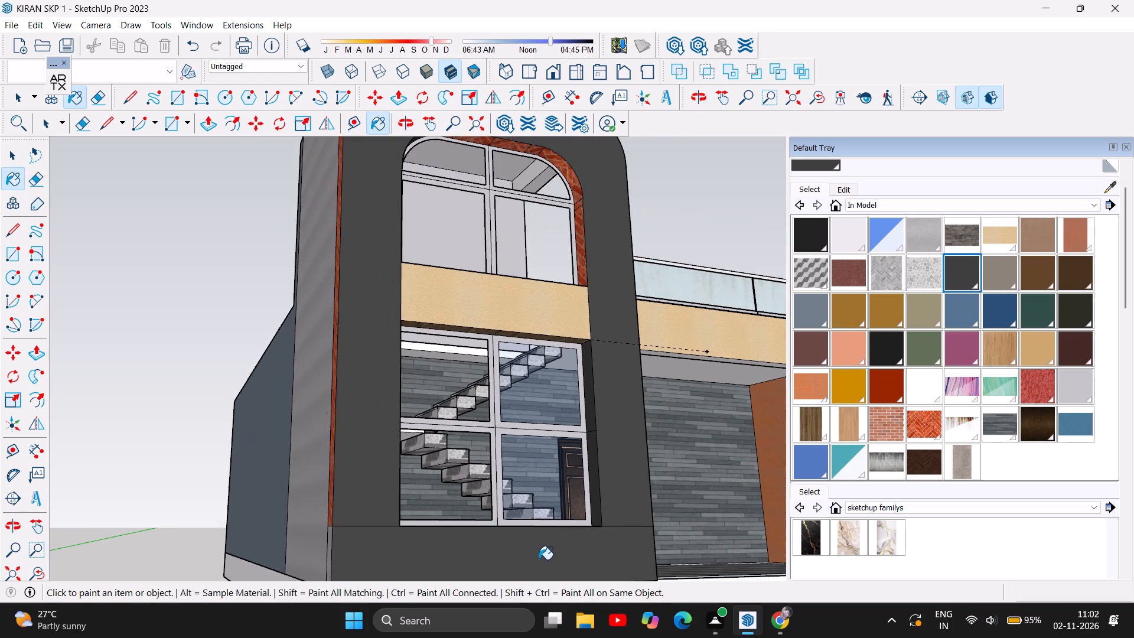
pyautogui.scroll(-2, 568, 533)
pyautogui.scroll(6, 562, 245)
pyautogui.click(600, 302)
pyautogui.click(597, 267)
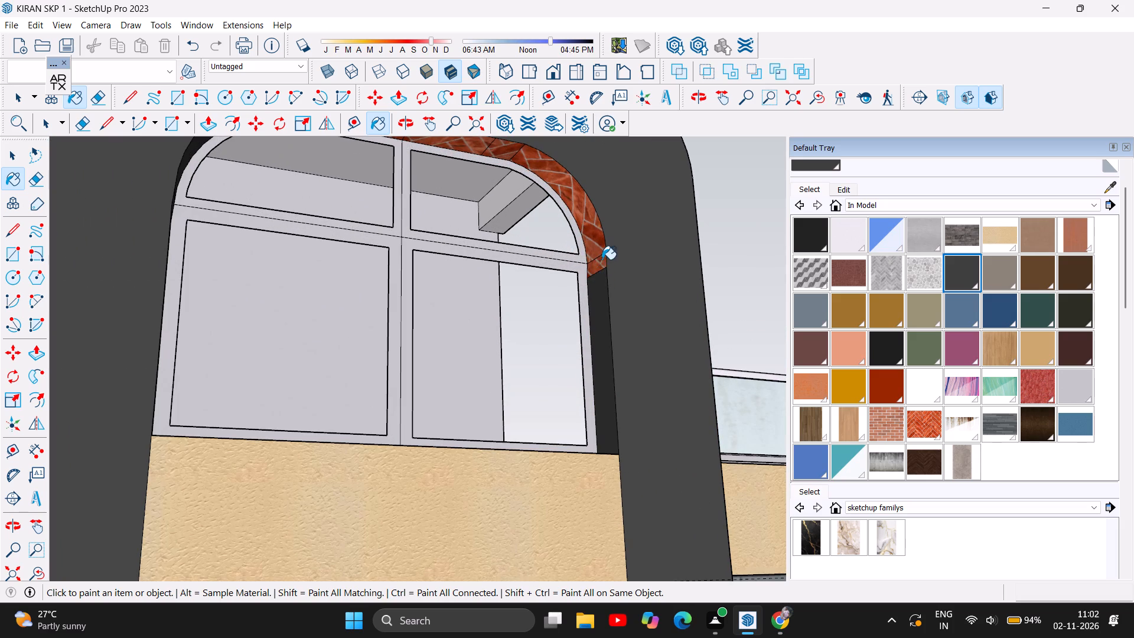
pyautogui.click(598, 250)
pyautogui.click(510, 149)
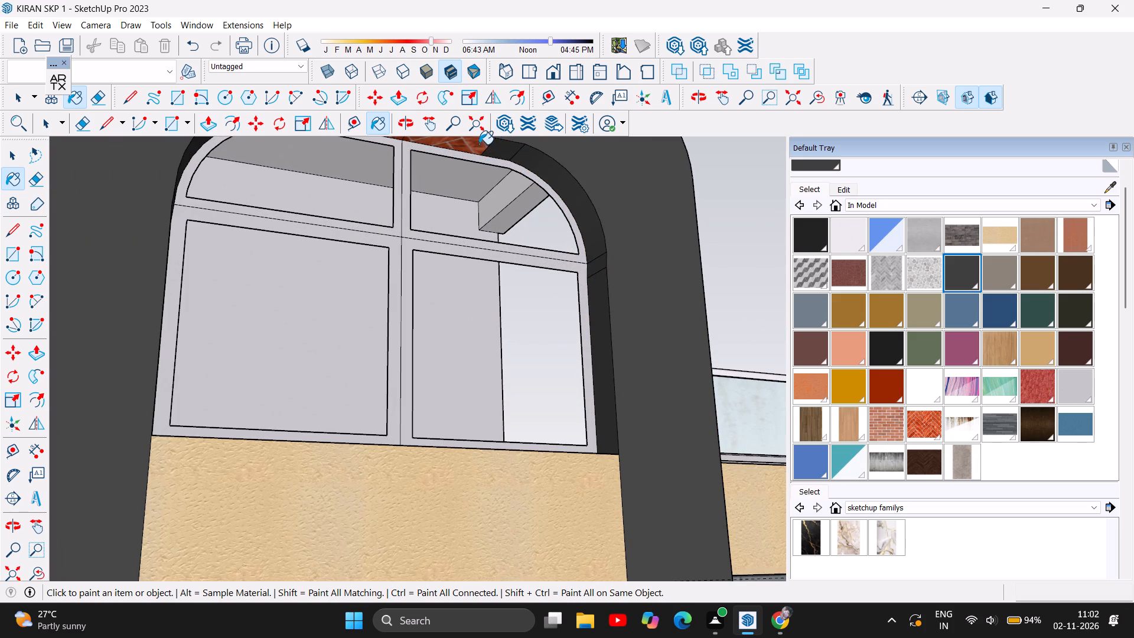
pyautogui.click(479, 144)
pyautogui.scroll(-2, 442, 334)
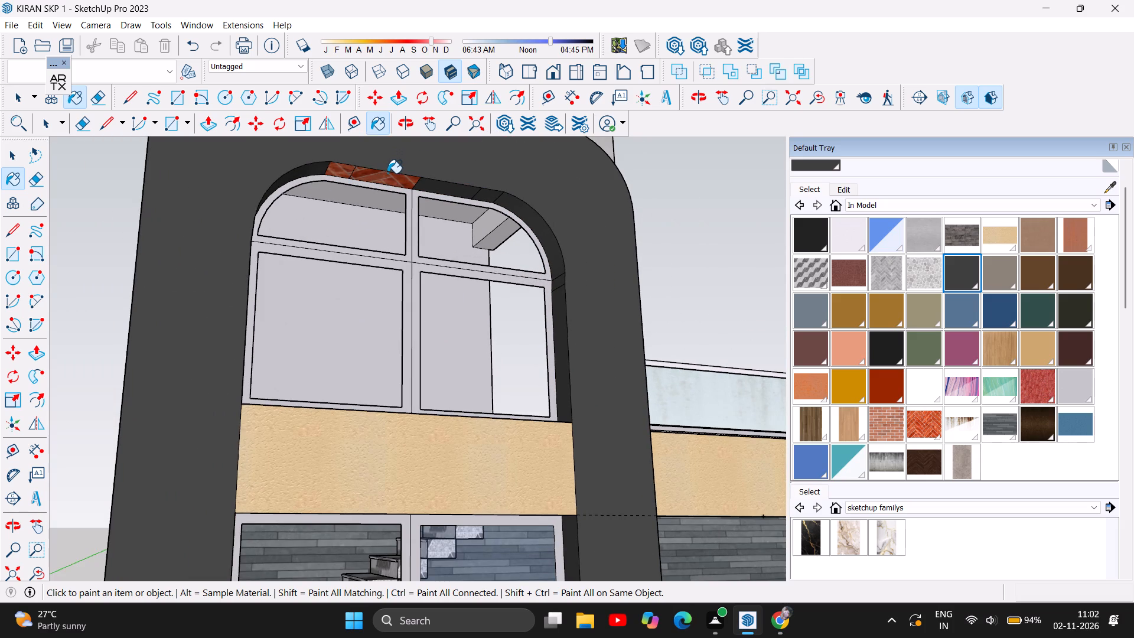
pyautogui.click(387, 177)
pyautogui.click(348, 172)
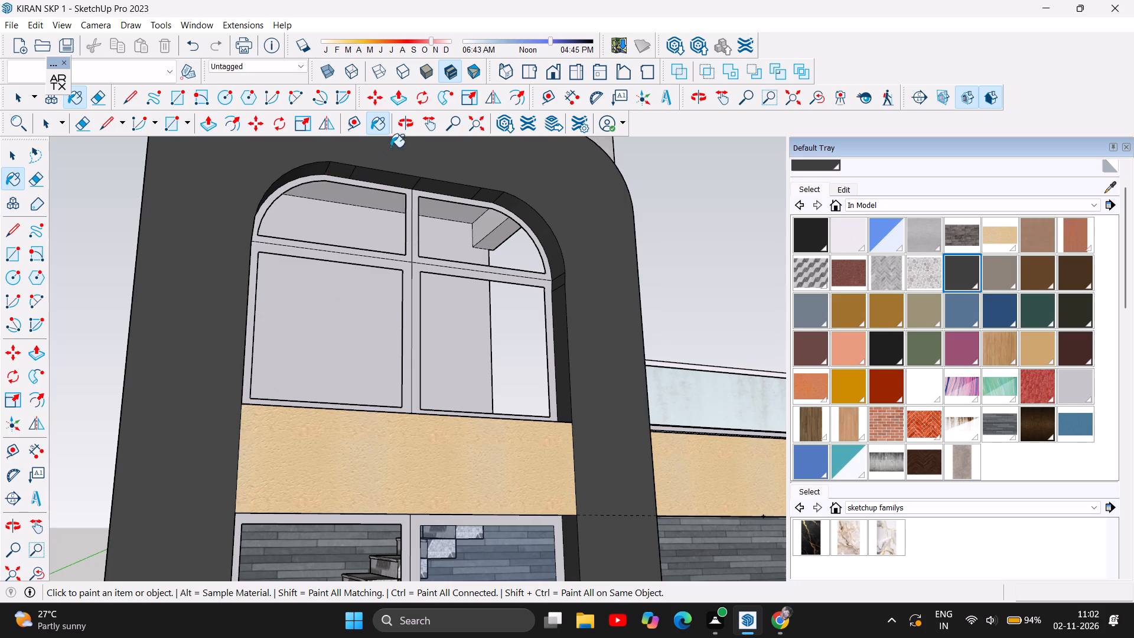
# Paint the tower's brick roof edge, the arched front's curved and top rim, and the rear wall end charcoal grey.
pyautogui.click(403, 124)
pyautogui.moveTo(592, 318); pyautogui.dragTo(311, 298)
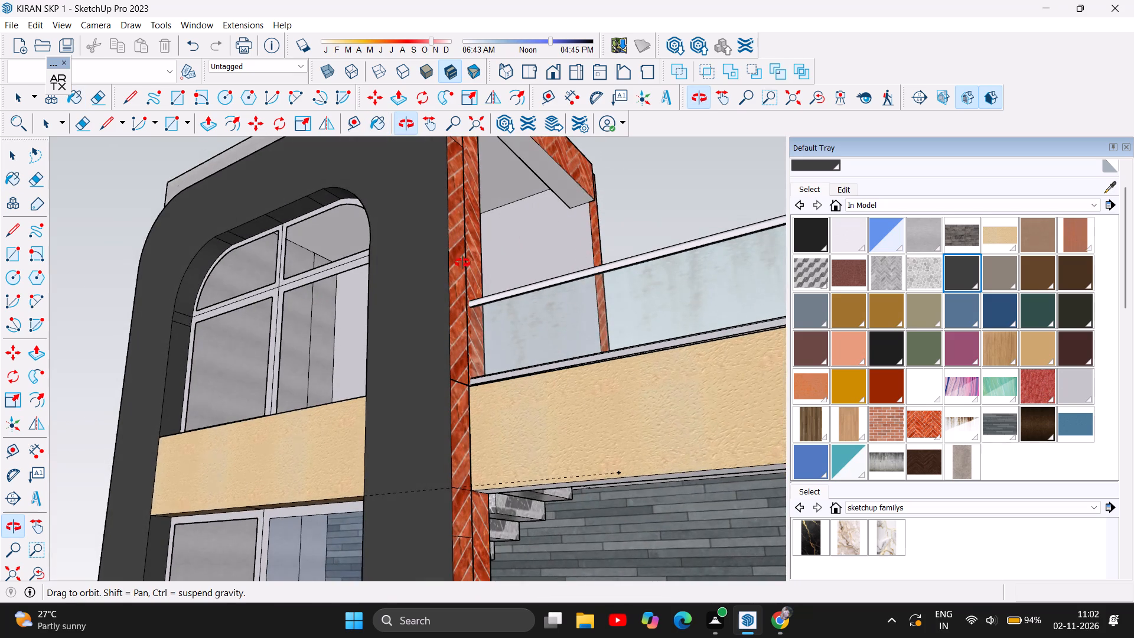
pyautogui.scroll(-7, 465, 262)
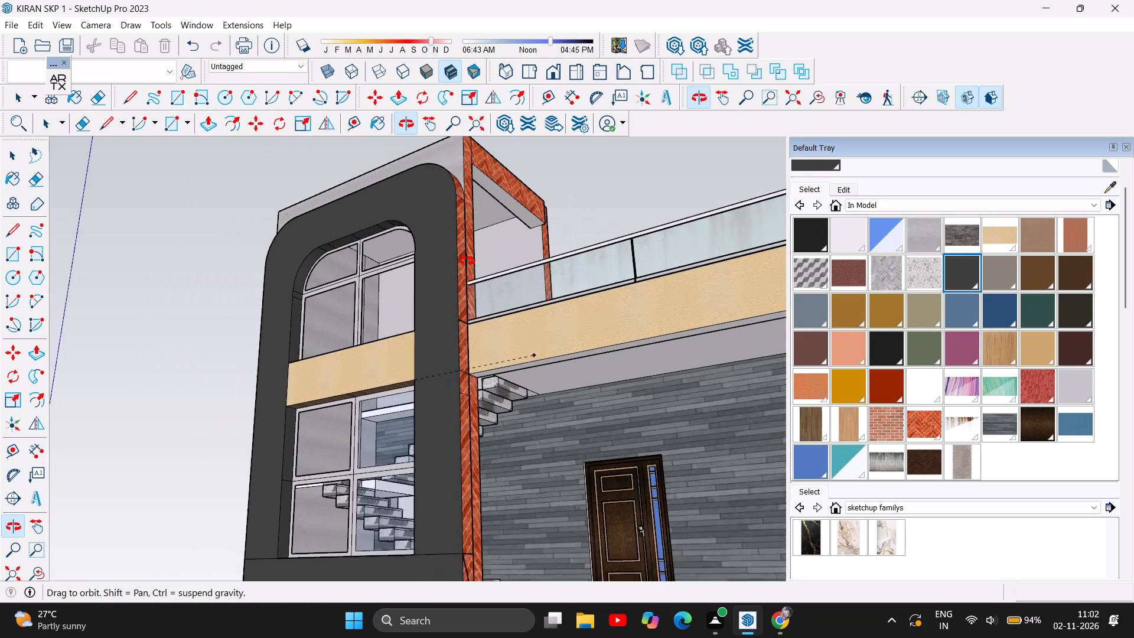
pyautogui.scroll(-2, 467, 261)
pyautogui.moveTo(382, 318); pyautogui.dragTo(445, 441)
pyautogui.moveTo(560, 341); pyautogui.dragTo(545, 344)
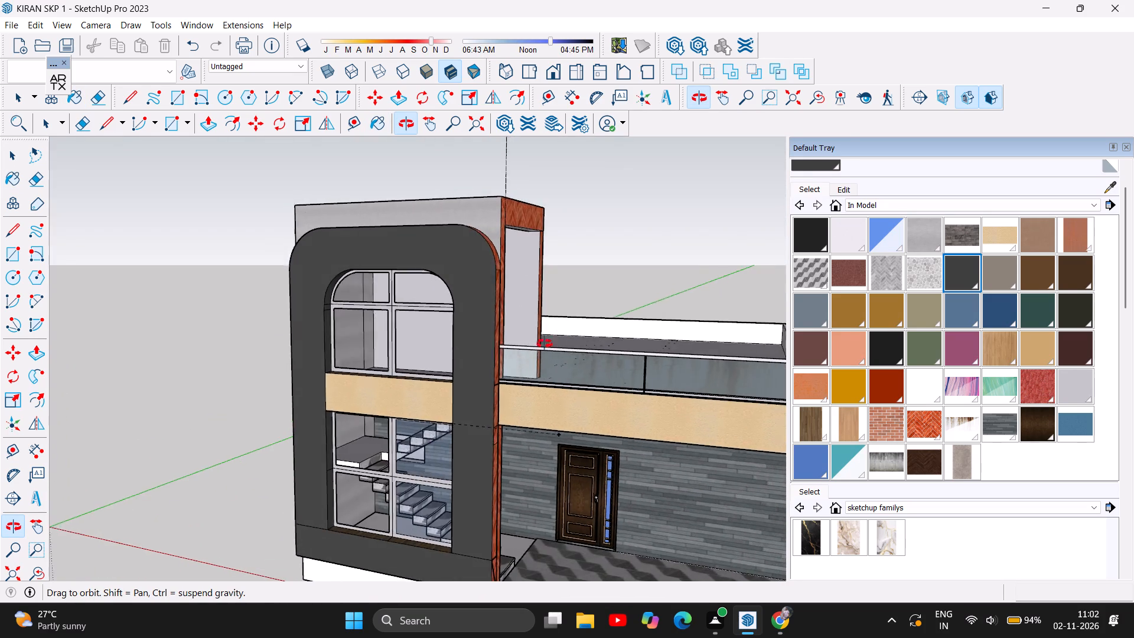
pyautogui.moveTo(545, 344); pyautogui.dragTo(367, 409)
pyautogui.click(963, 281)
pyautogui.click(374, 263)
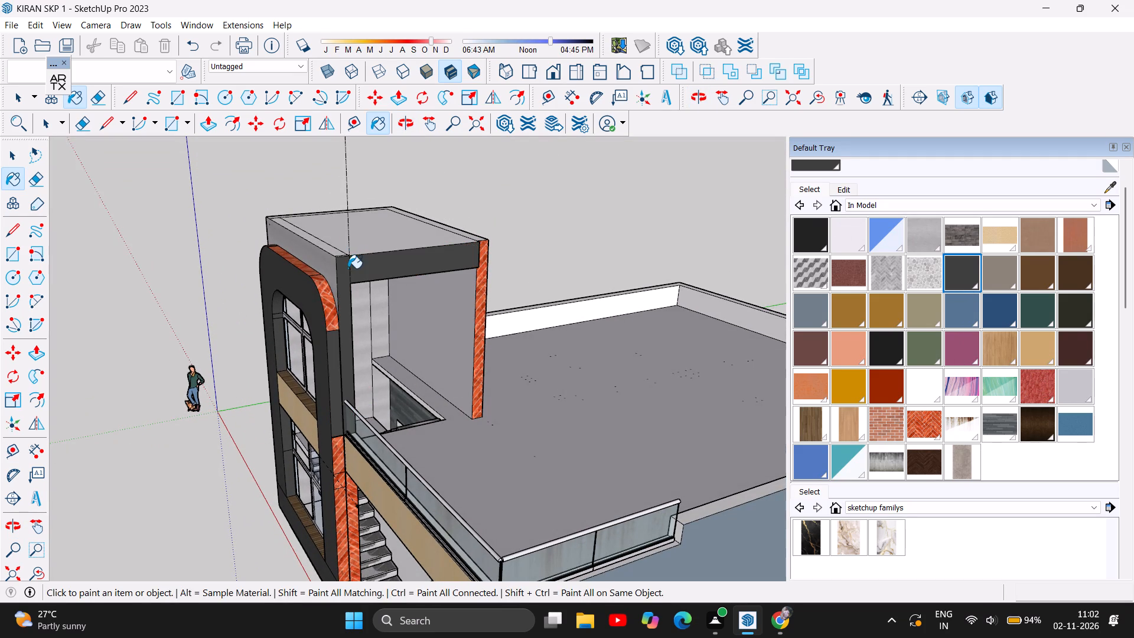
pyautogui.click(328, 307)
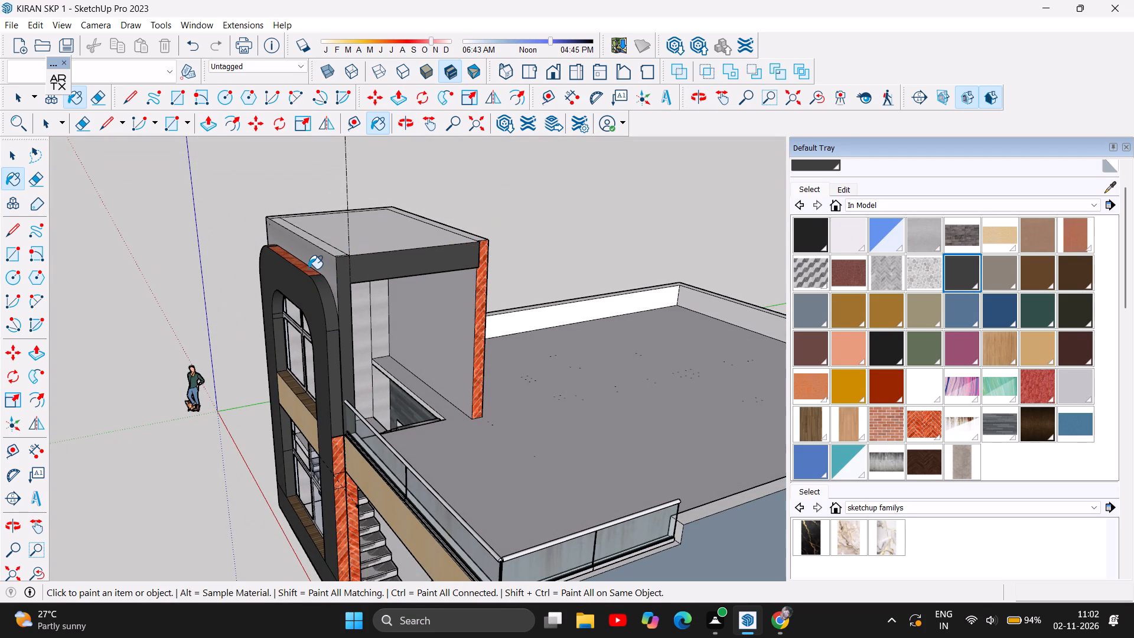
pyautogui.click(308, 269)
pyautogui.click(484, 276)
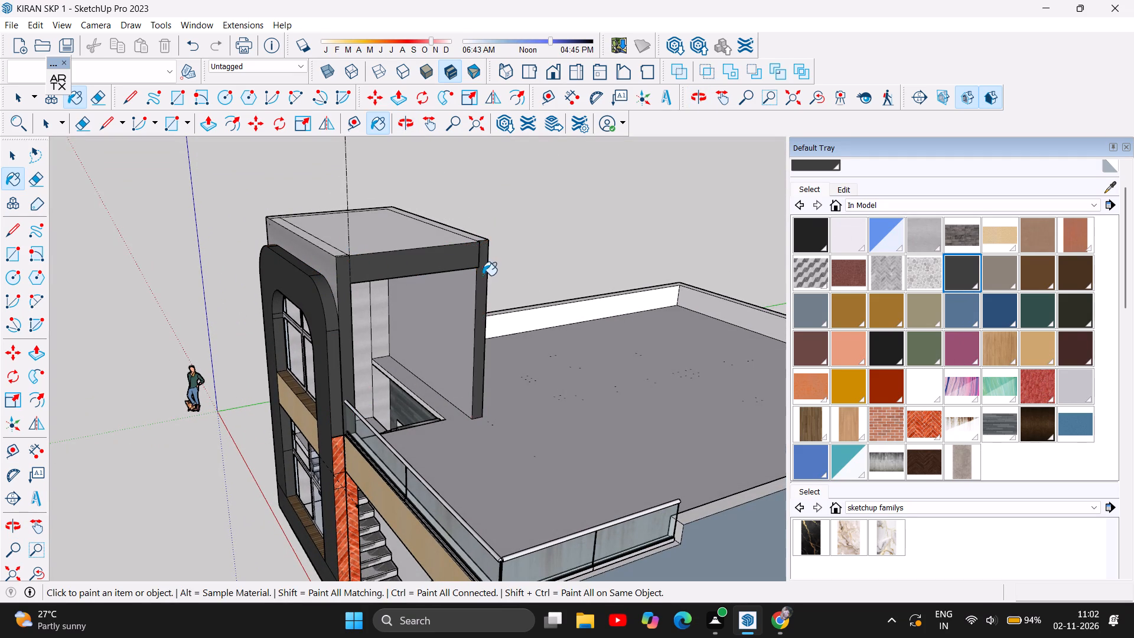
# Paint the lower brick strip on the tower's porch-facing side charcoal grey.
pyautogui.scroll(-5, 559, 214)
pyautogui.scroll(1, 456, 397)
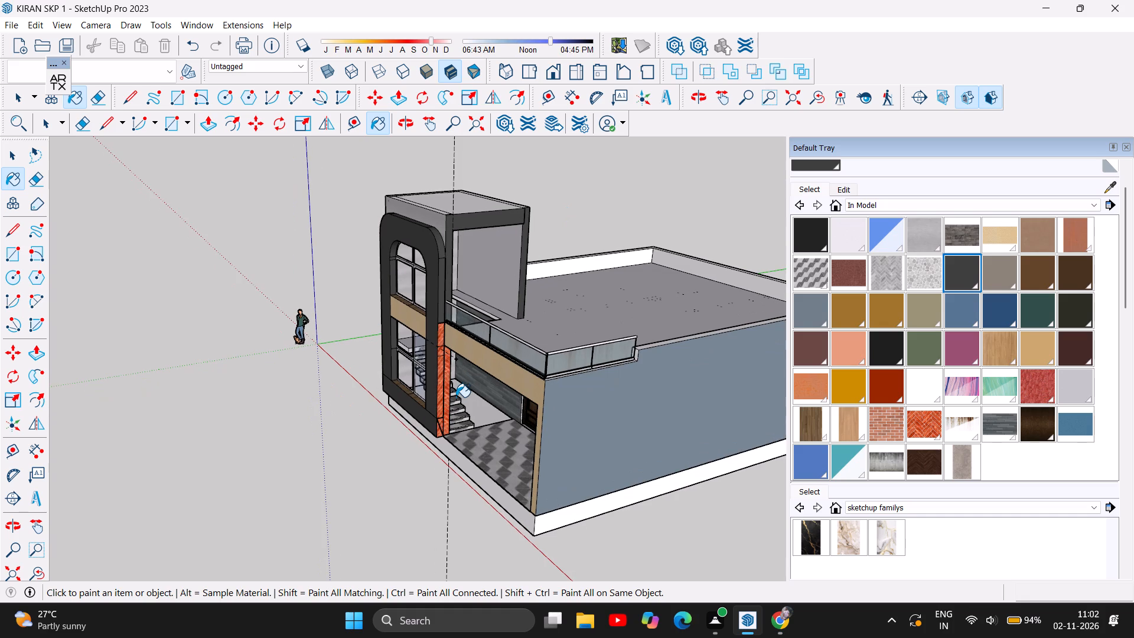
pyautogui.click(439, 375)
# Delete the dividing edges around the small brick patch at the base of the tower's porch-facing side.
pyautogui.scroll(1, 434, 453)
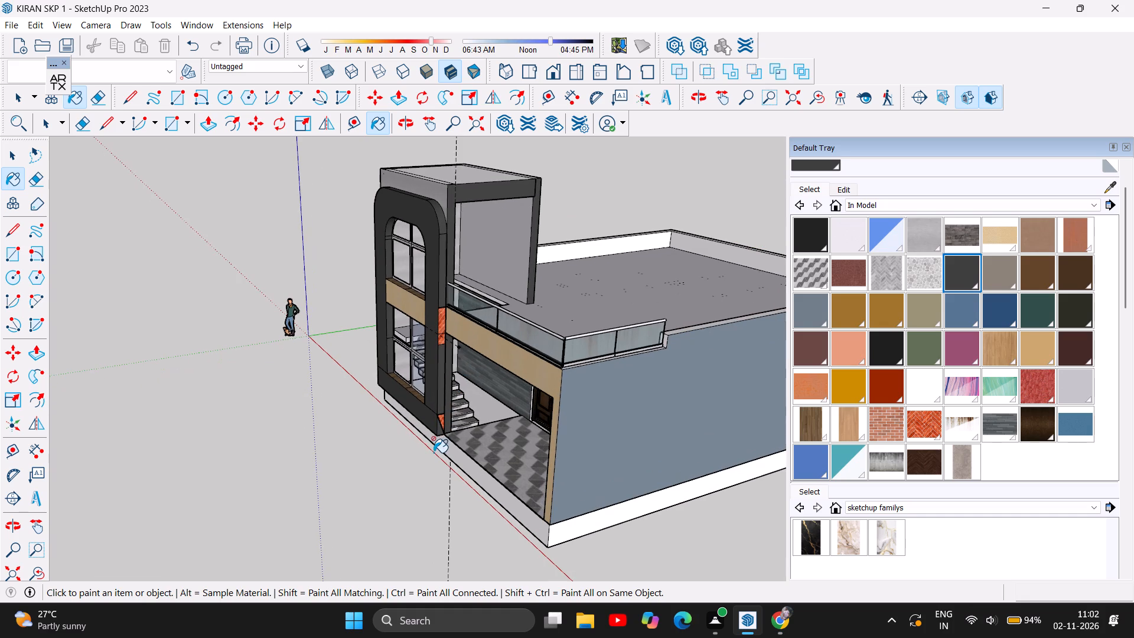
pyautogui.click(19, 130)
pyautogui.click(22, 101)
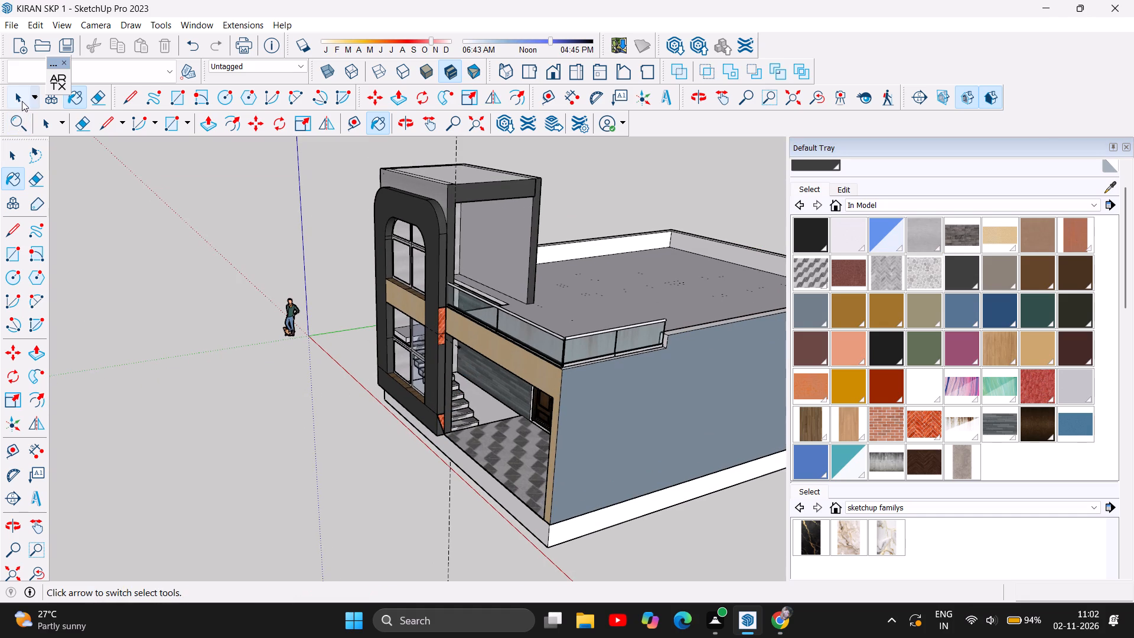
pyautogui.click(441, 423)
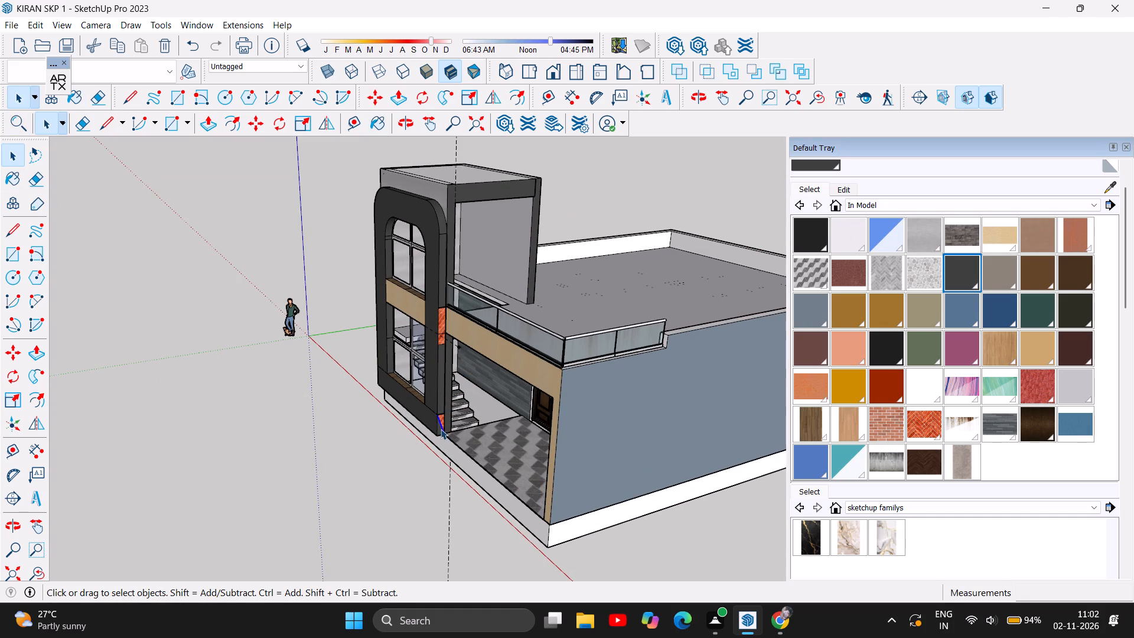
pyautogui.moveTo(443, 420); pyautogui.dragTo(451, 442, button='right')
pyautogui.press('Delete')
pyautogui.moveTo(451, 442); pyautogui.dragTo(449, 437, button='right')
pyautogui.rightClick(448, 435)
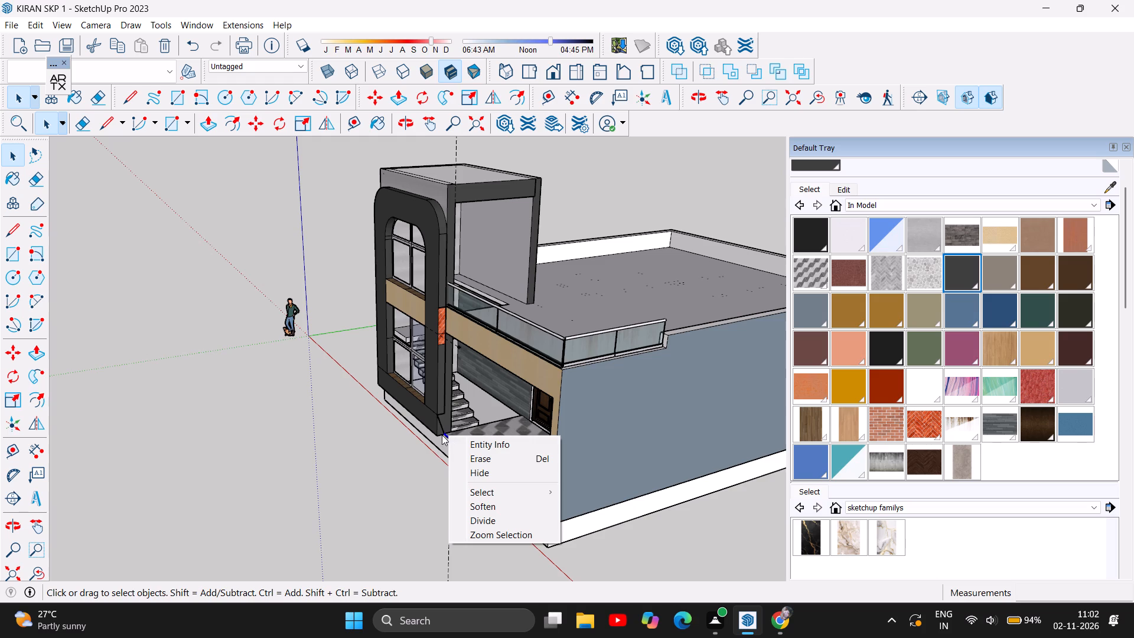
pyautogui.click(441, 425)
pyautogui.press('Delete')
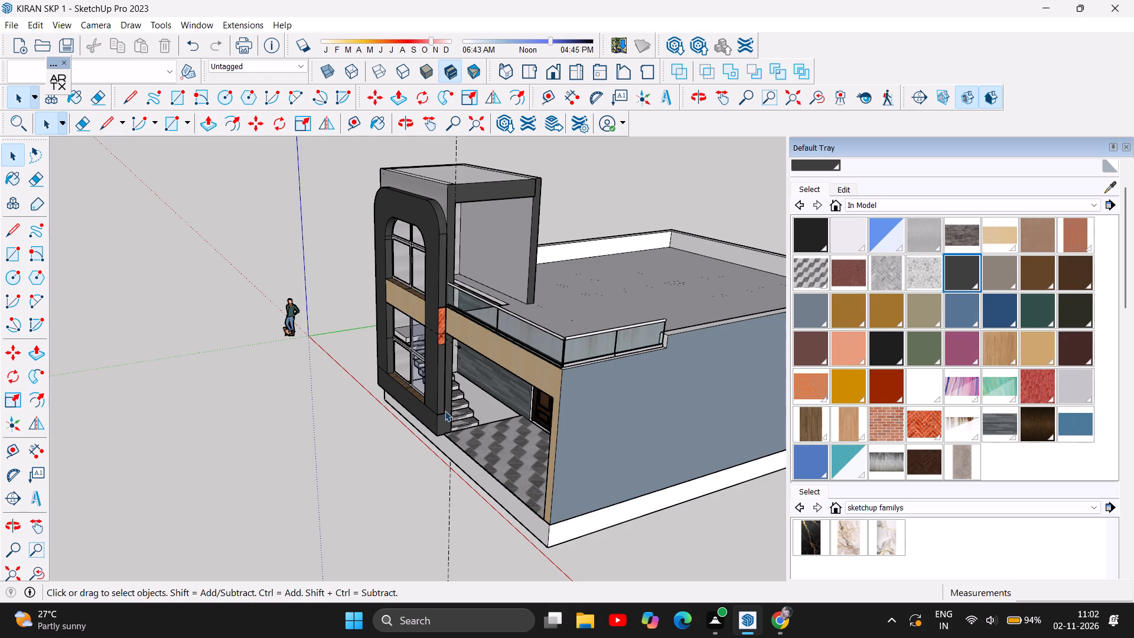
pyautogui.click(445, 411)
pyautogui.press('Delete')
pyautogui.click(442, 414)
pyautogui.press('Delete')
# Delete the dividing edges of the brick patch beside the beige balcony band on the tower's porch-facing side.
pyautogui.scroll(4, 447, 331)
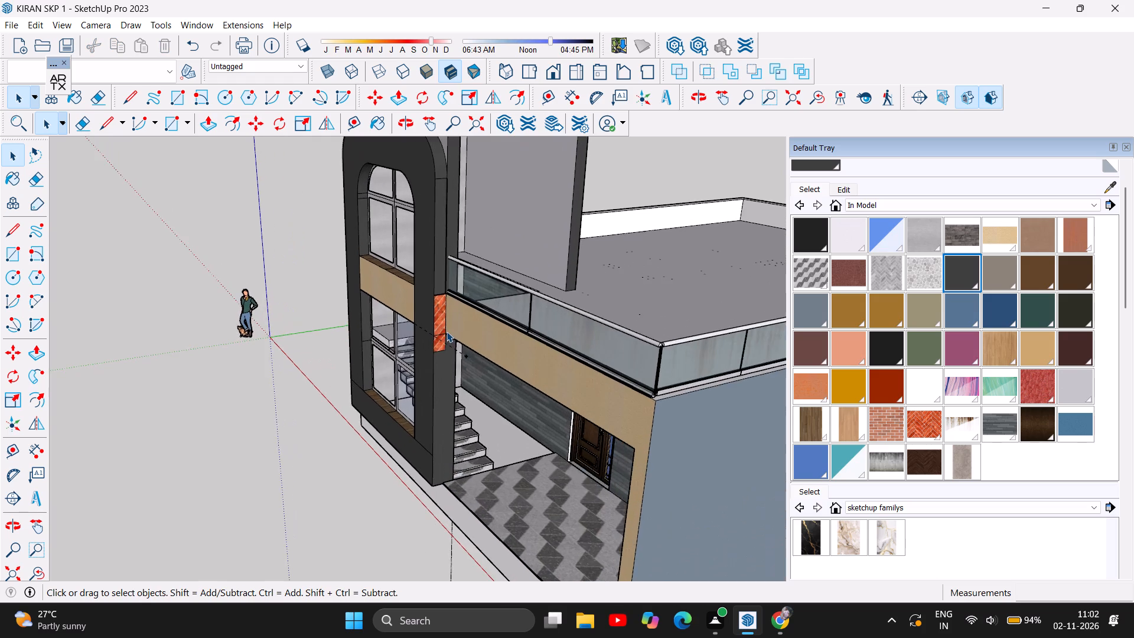
pyautogui.scroll(5, 452, 341)
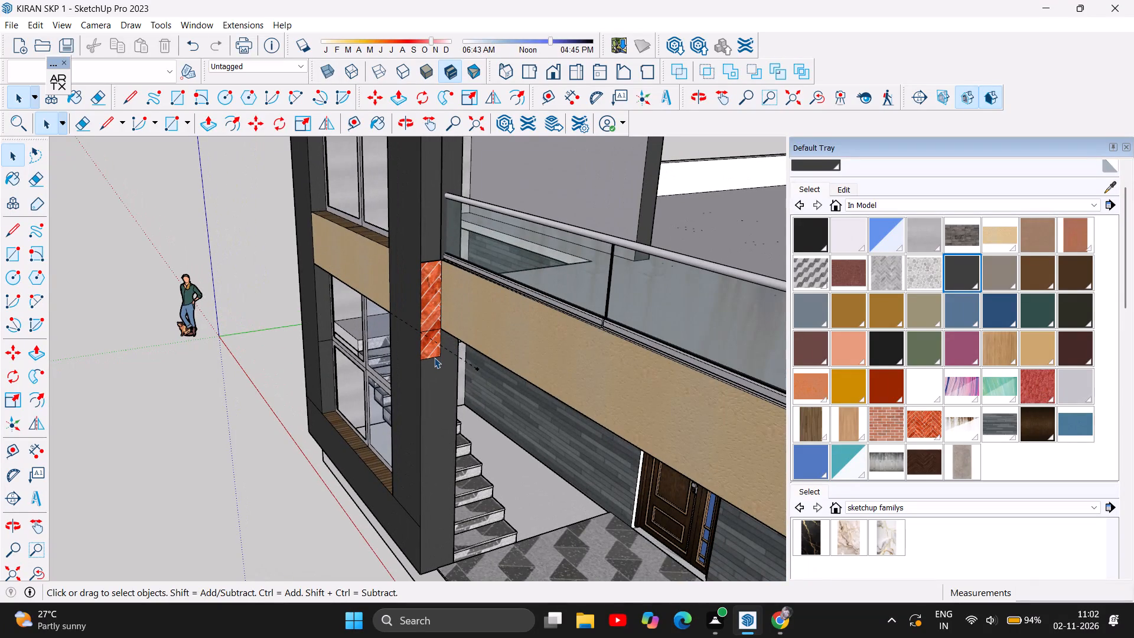
pyautogui.click(434, 357)
pyautogui.press('Delete')
pyautogui.click(440, 344)
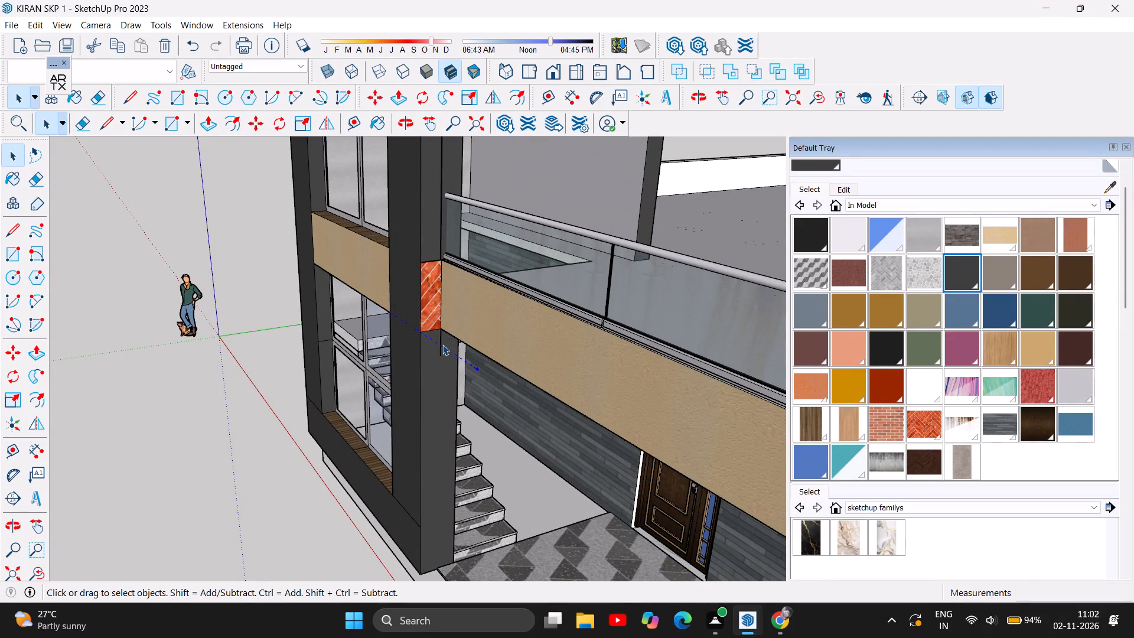
pyautogui.click(441, 338)
pyautogui.press('Delete')
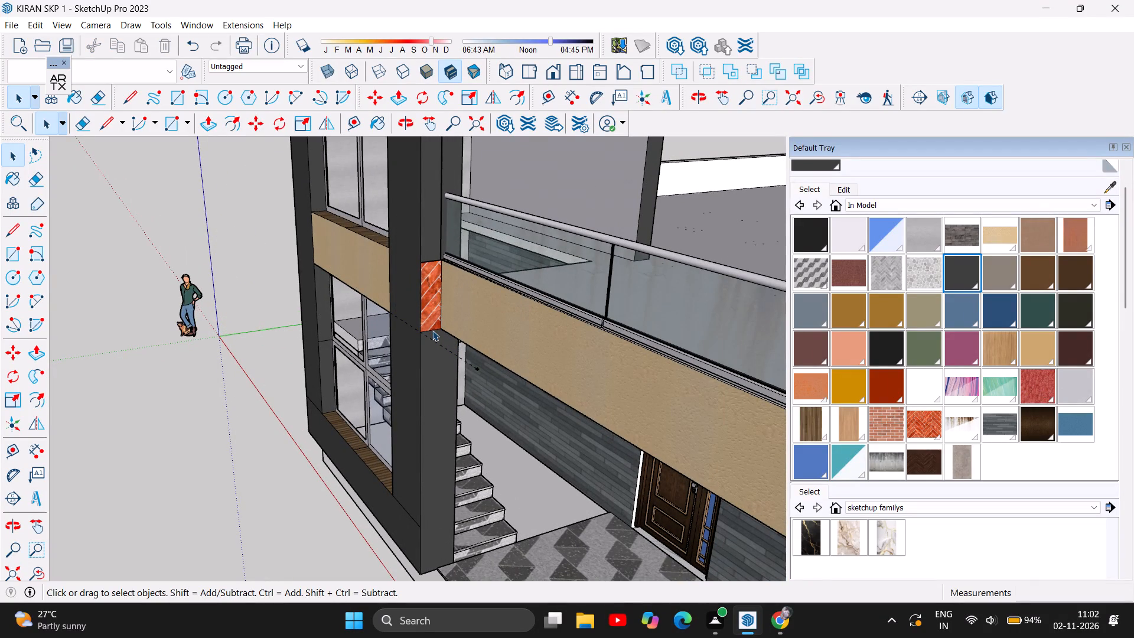
pyautogui.click(432, 330)
pyautogui.press('Delete')
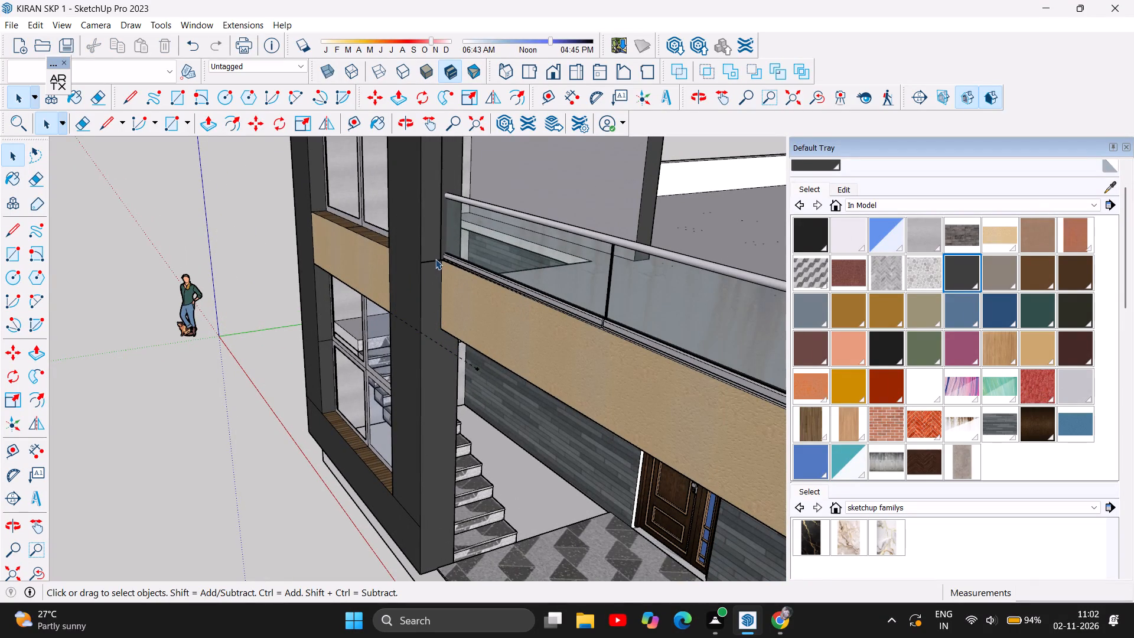
pyautogui.click(435, 261)
pyautogui.press('Delete')
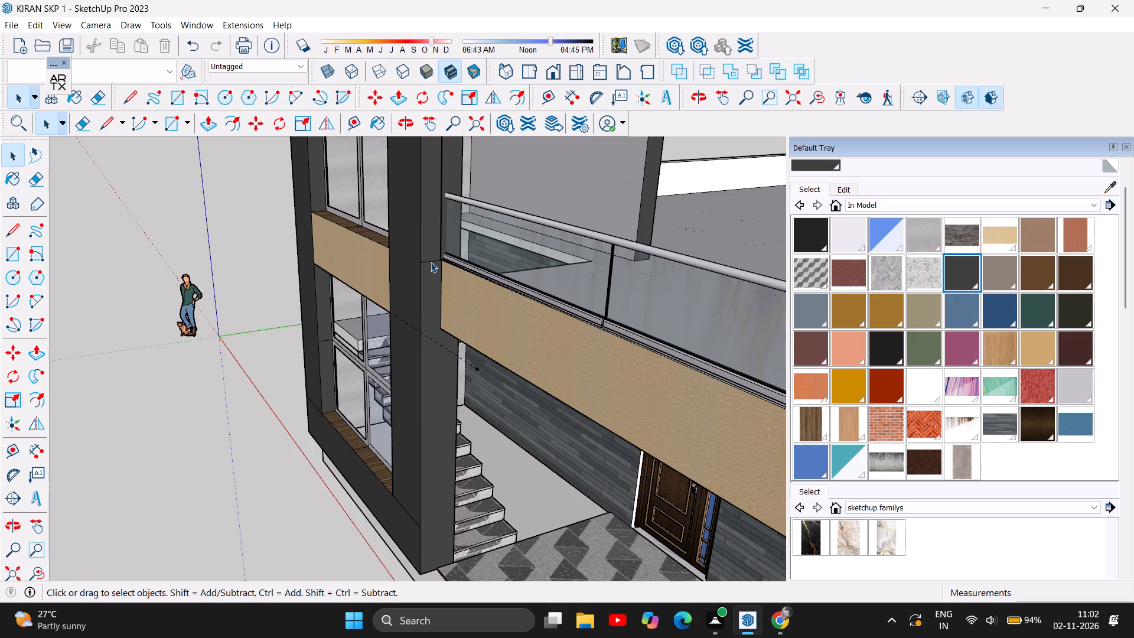
pyautogui.click(435, 262)
pyautogui.press('Delete')
# Review the repainted tower and porch from the front of the house.
pyautogui.scroll(-3, 419, 375)
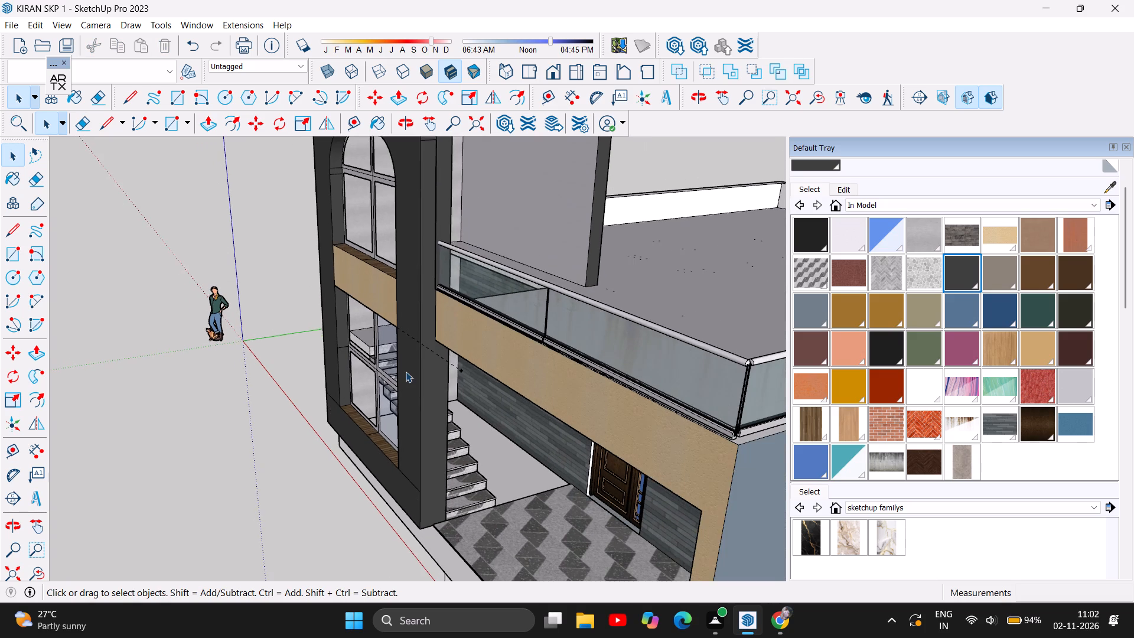
pyautogui.scroll(-5, 406, 372)
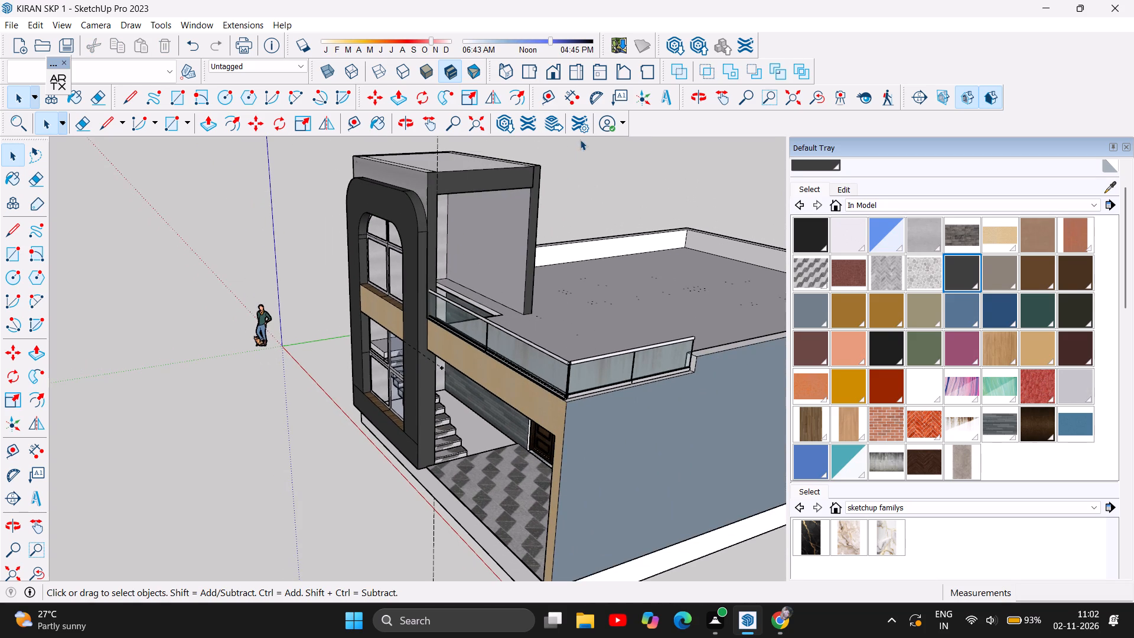
pyautogui.click(403, 120)
pyautogui.moveTo(216, 304); pyautogui.dragTo(501, 261)
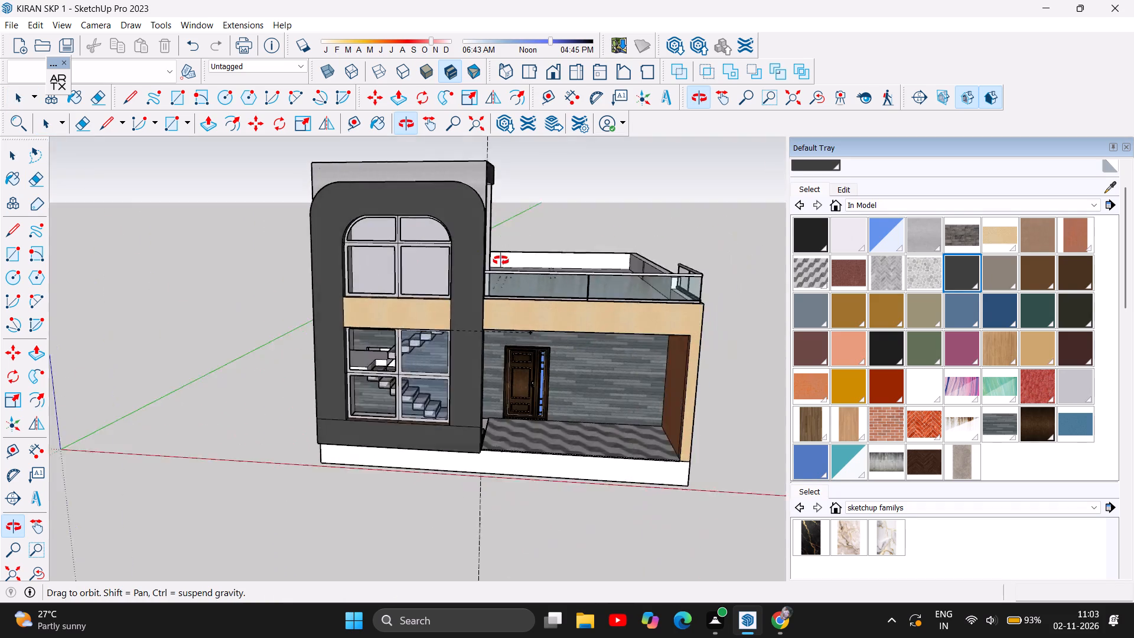
# Examine the repainted tower, balcony and porch from several angles around the front of the house.
pyautogui.moveTo(501, 261); pyautogui.dragTo(494, 260)
pyautogui.scroll(1, 608, 349)
pyautogui.scroll(-2, 608, 349)
pyautogui.moveTo(533, 427); pyautogui.dragTo(592, 354)
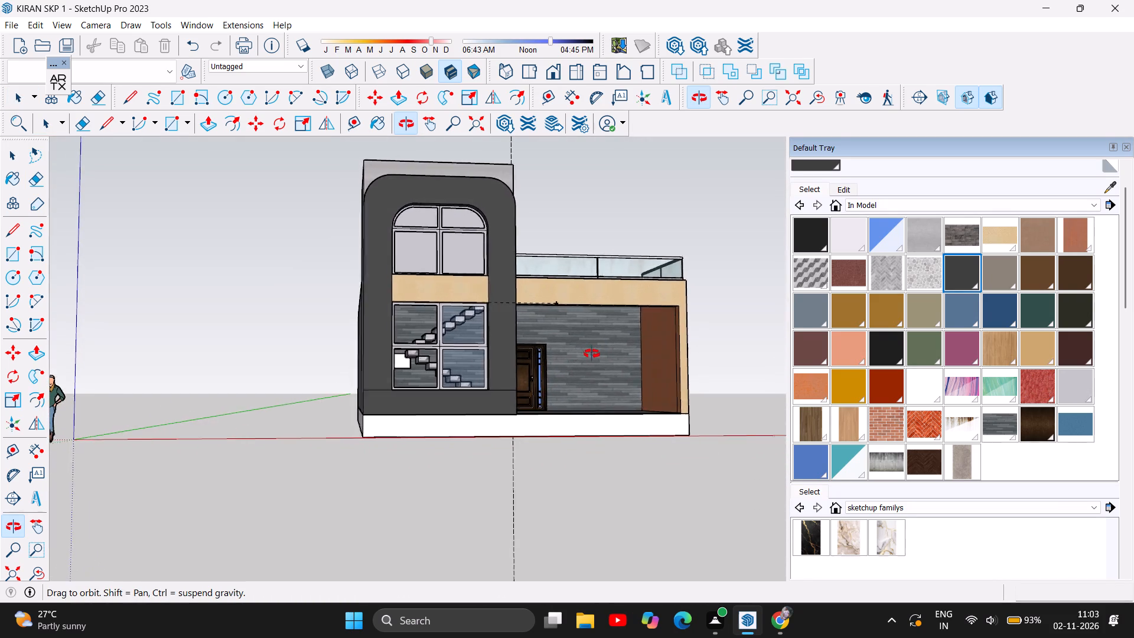
pyautogui.moveTo(592, 354); pyautogui.dragTo(610, 375)
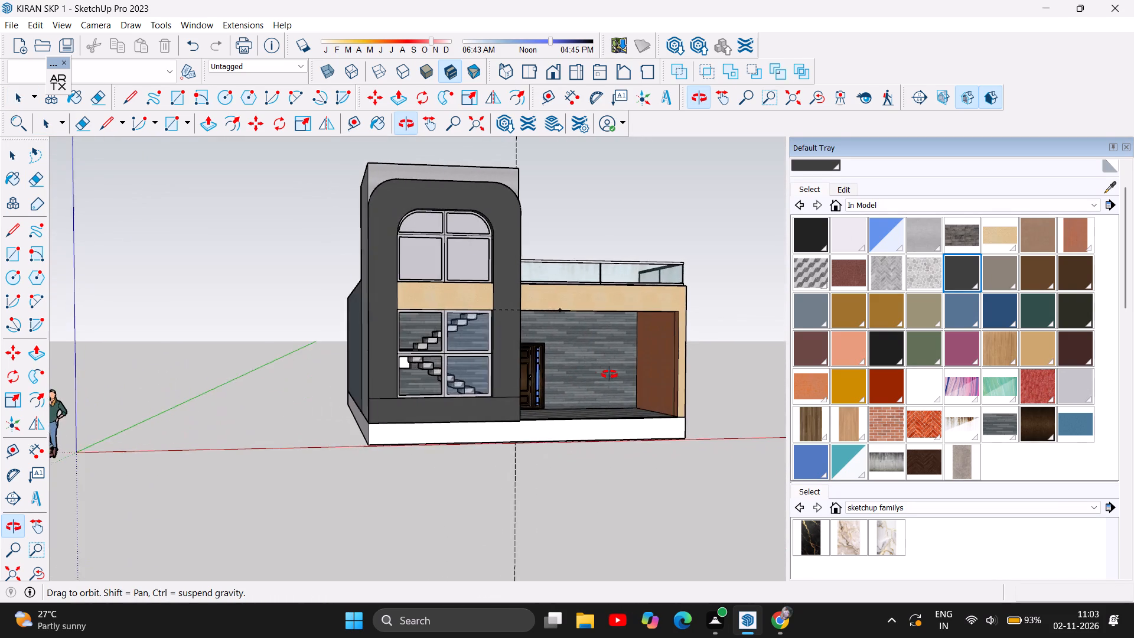
pyautogui.moveTo(610, 375); pyautogui.dragTo(579, 423)
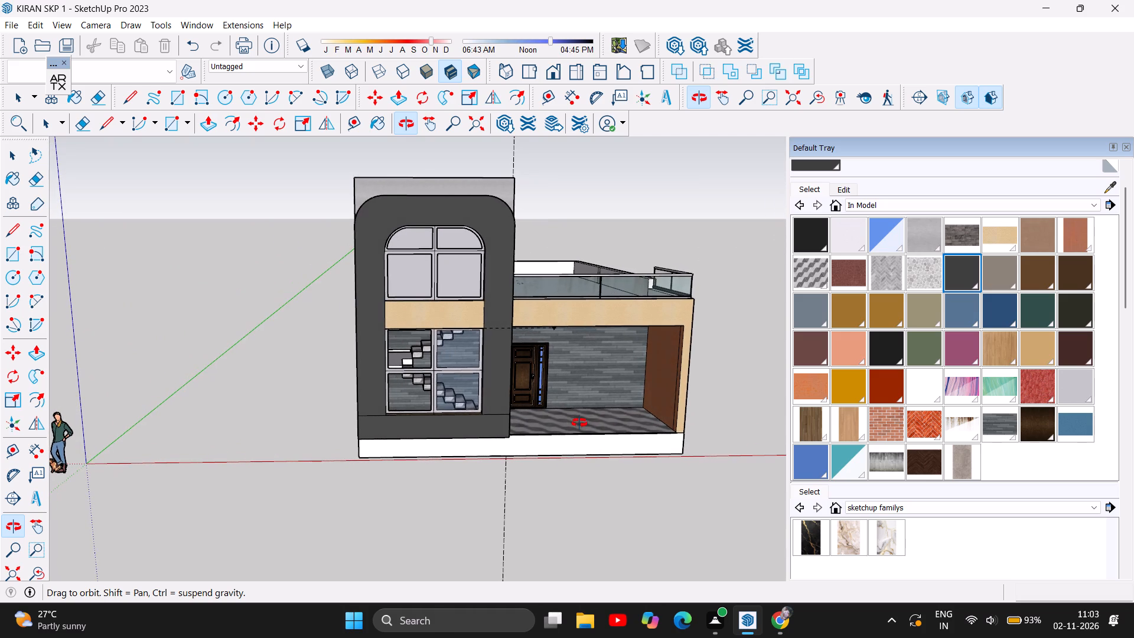
pyautogui.scroll(2, 478, 336)
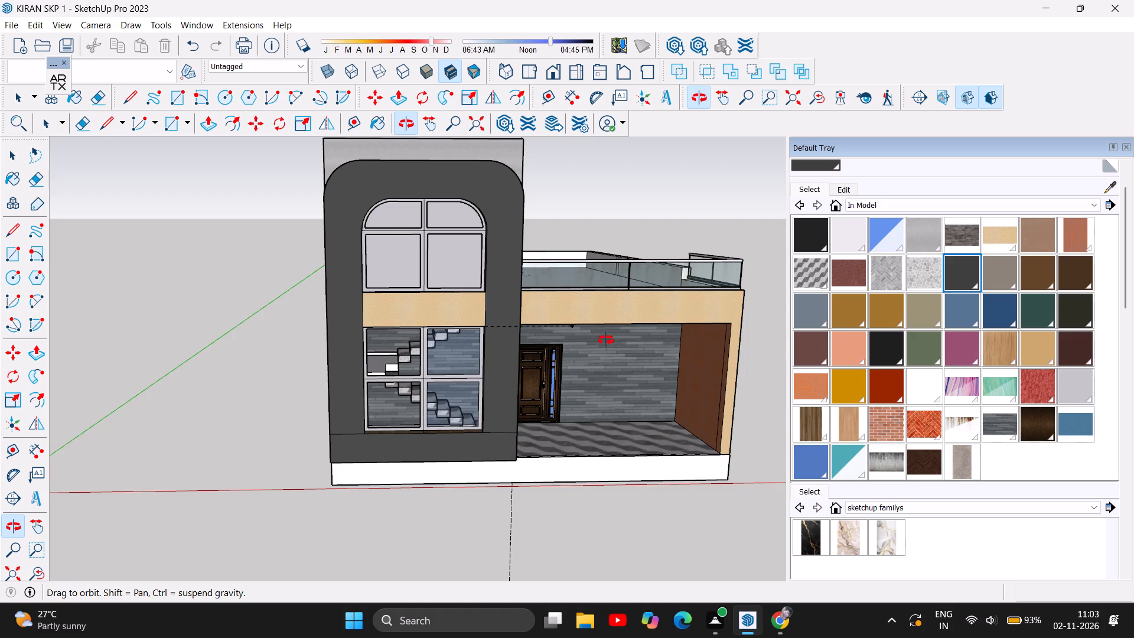
pyautogui.moveTo(614, 340); pyautogui.dragTo(531, 382)
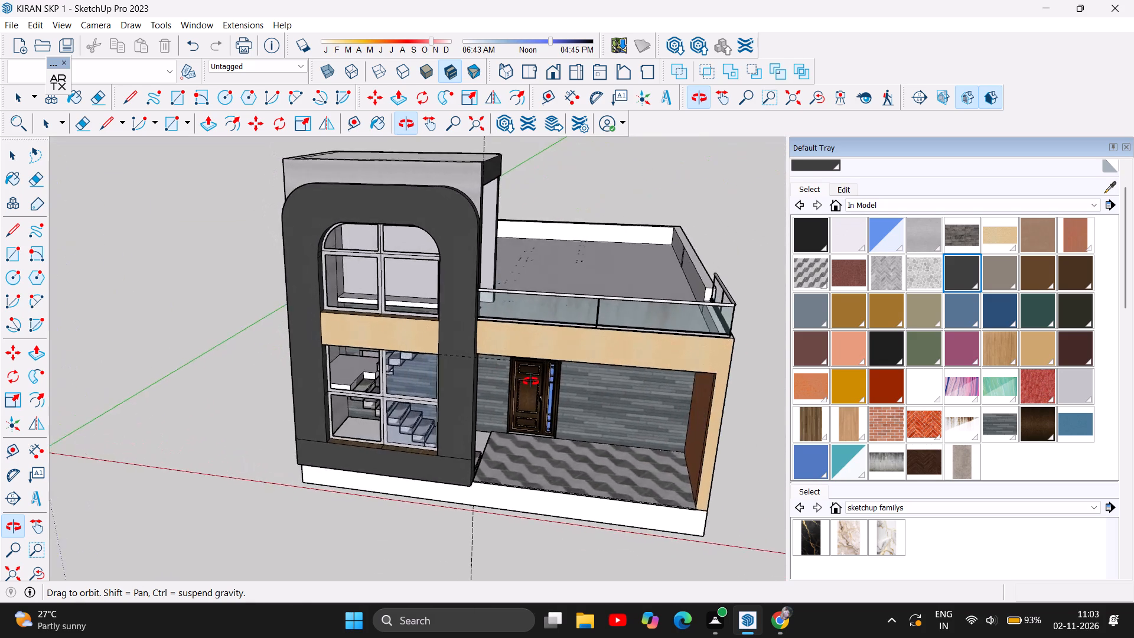
# Draw a 9" line across the tower's front post on the terrace side, continuing the arch frame's horizontal edge.
pyautogui.moveTo(531, 382); pyautogui.dragTo(215, 368)
pyautogui.scroll(1, 347, 188)
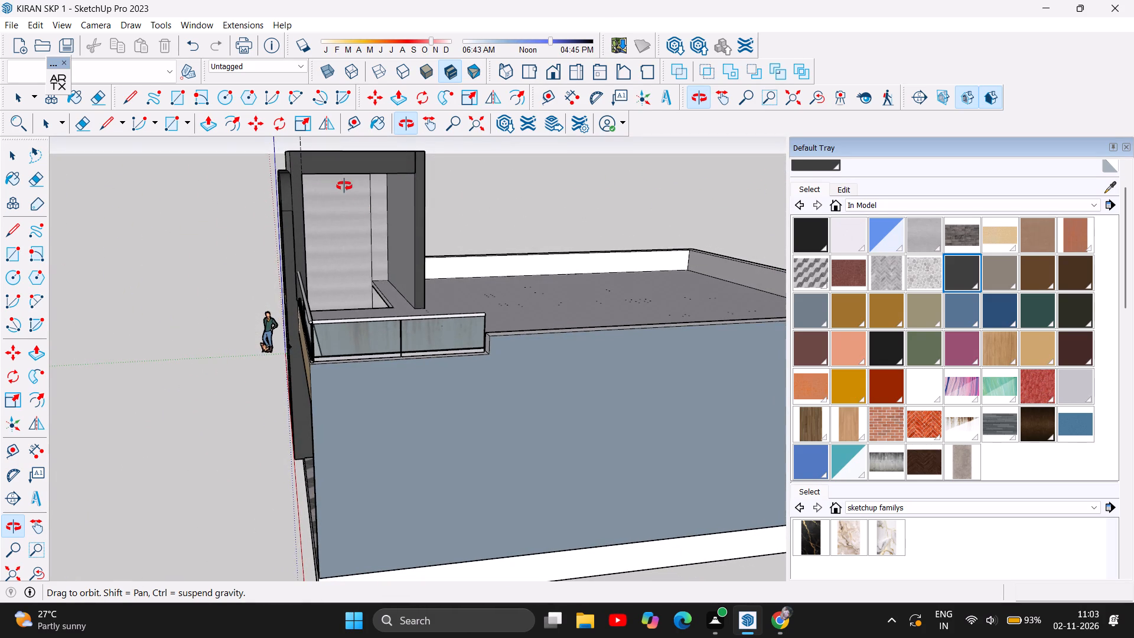
pyautogui.scroll(3, 344, 186)
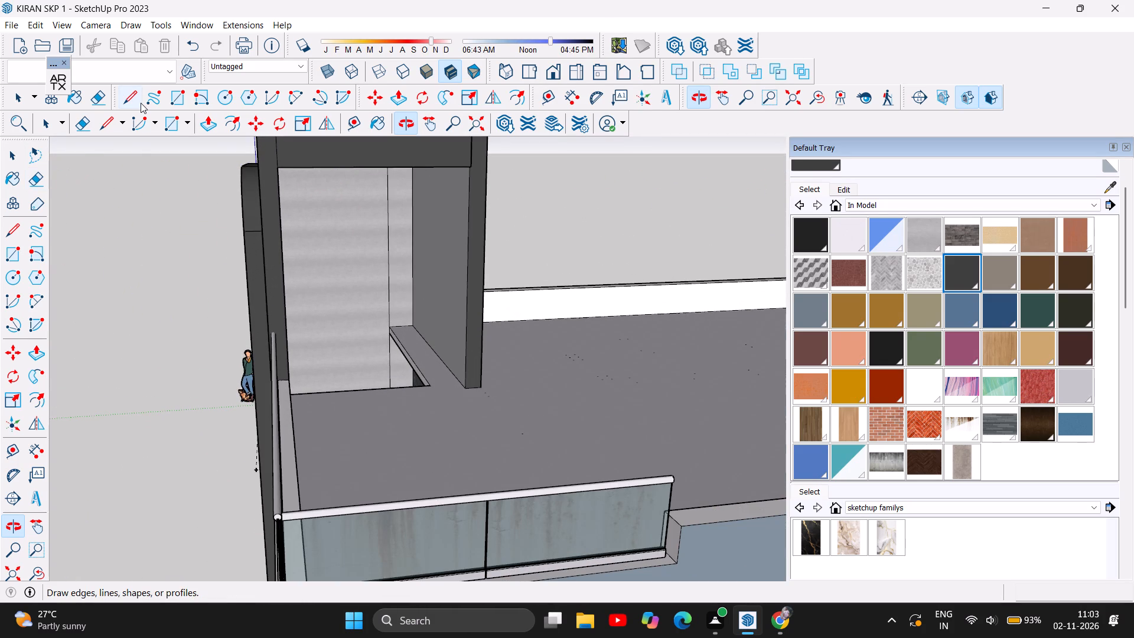
pyautogui.click(135, 100)
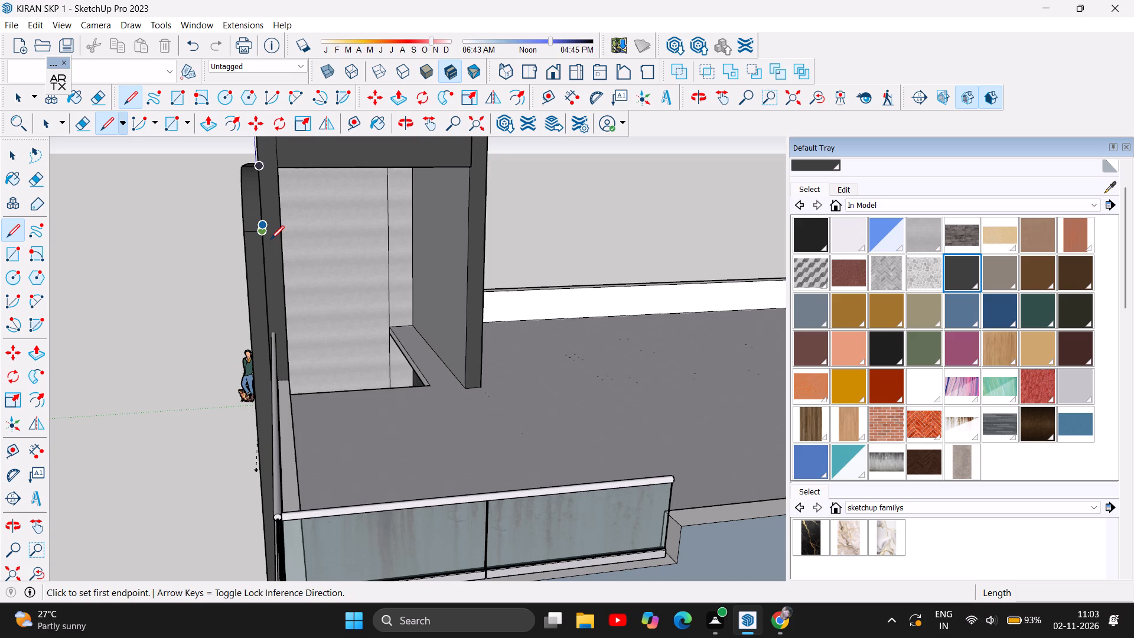
pyautogui.scroll(1, 273, 241)
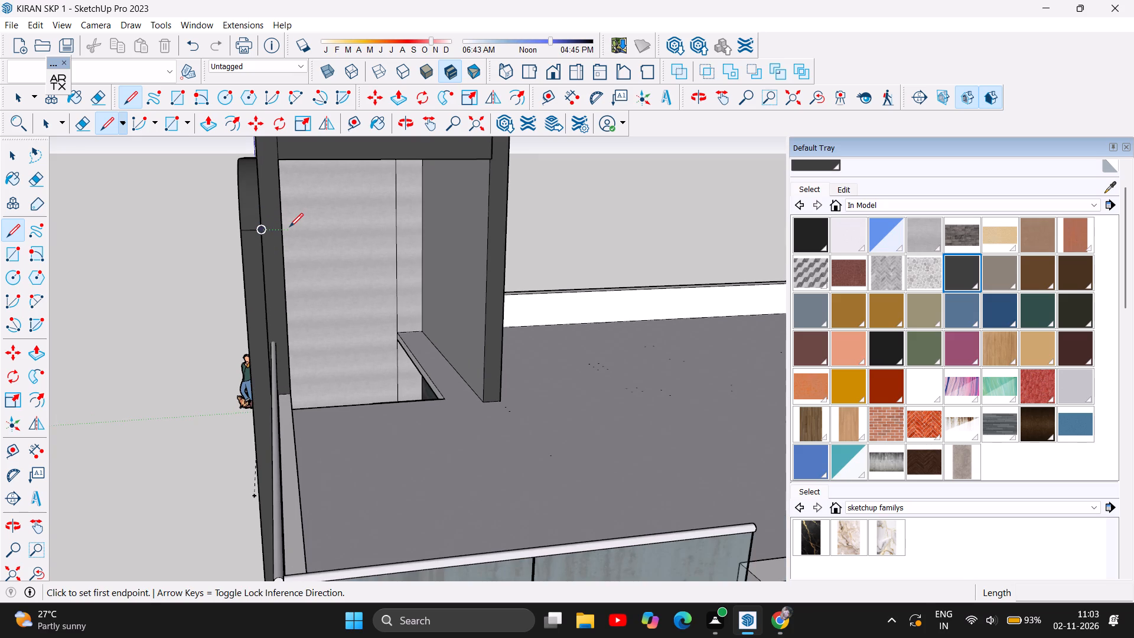
pyautogui.scroll(6, 289, 227)
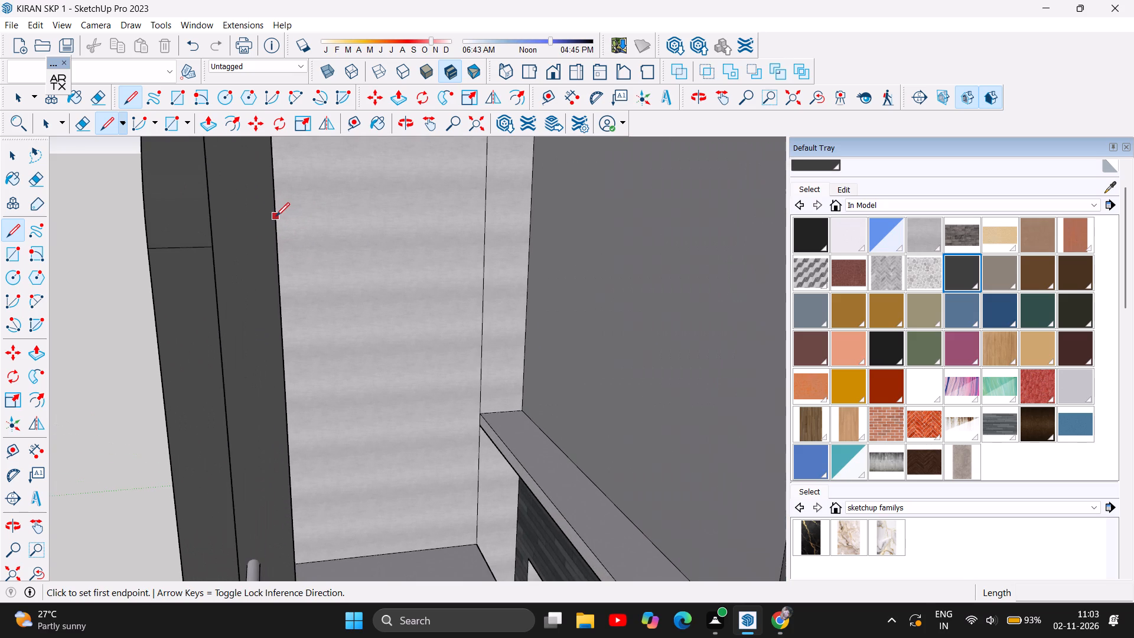
pyautogui.scroll(4, 276, 216)
pyautogui.scroll(3, 195, 279)
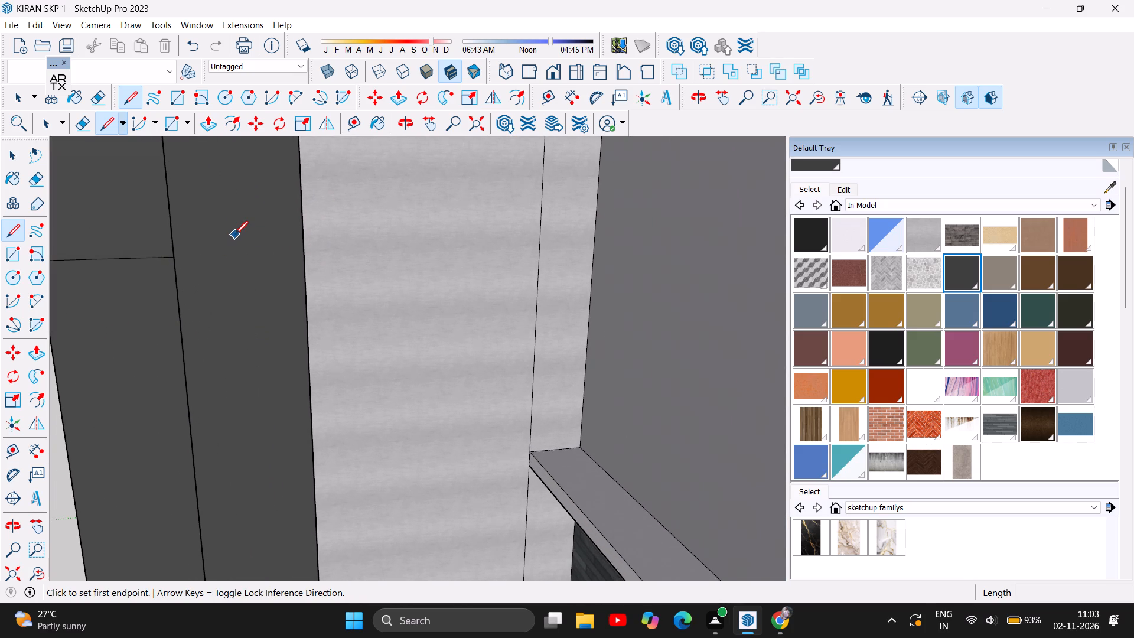
pyautogui.scroll(3, 234, 235)
pyautogui.click(151, 266)
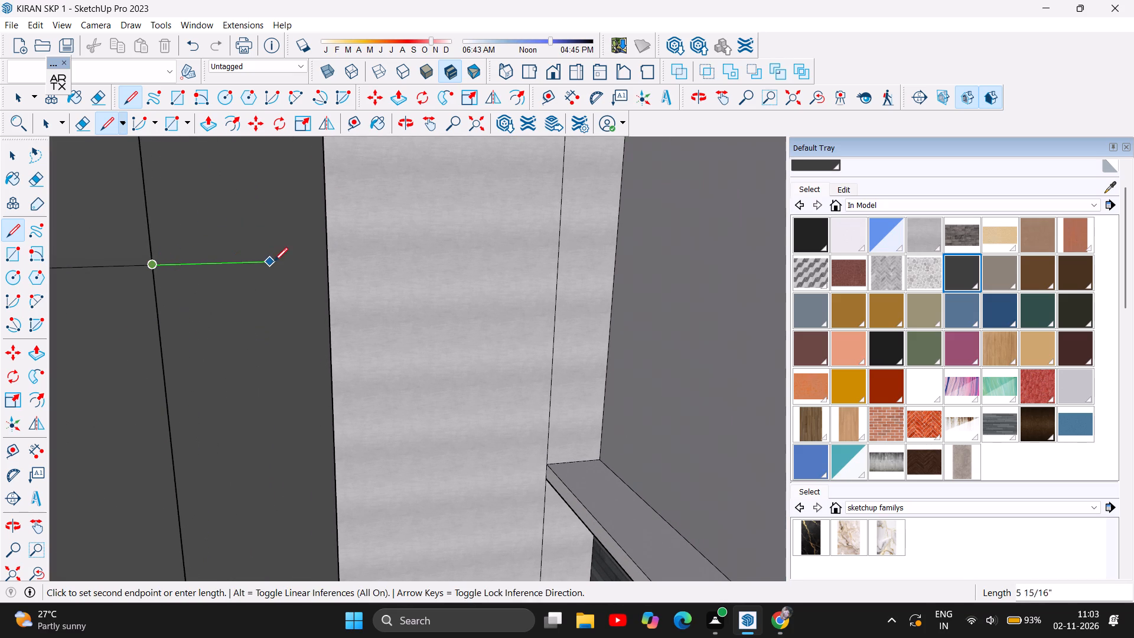
pyautogui.scroll(1, 329, 258)
pyautogui.click(329, 258)
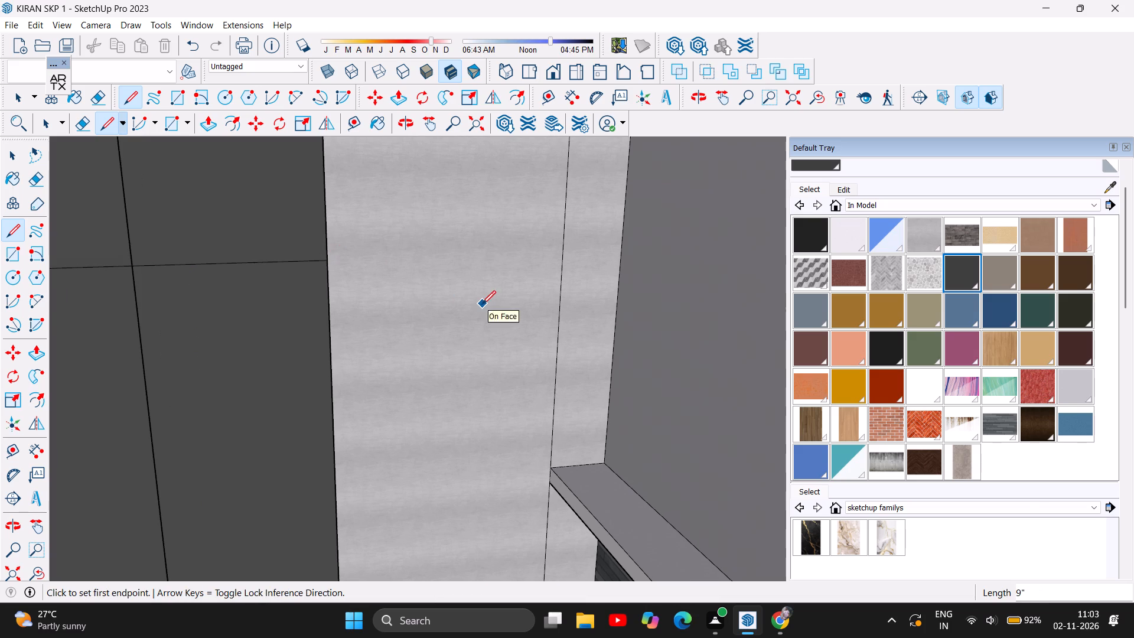
# Draw a 9" line across the tower's rear post on the terrace side, level with the line on the front post.
pyautogui.scroll(-9, 478, 287)
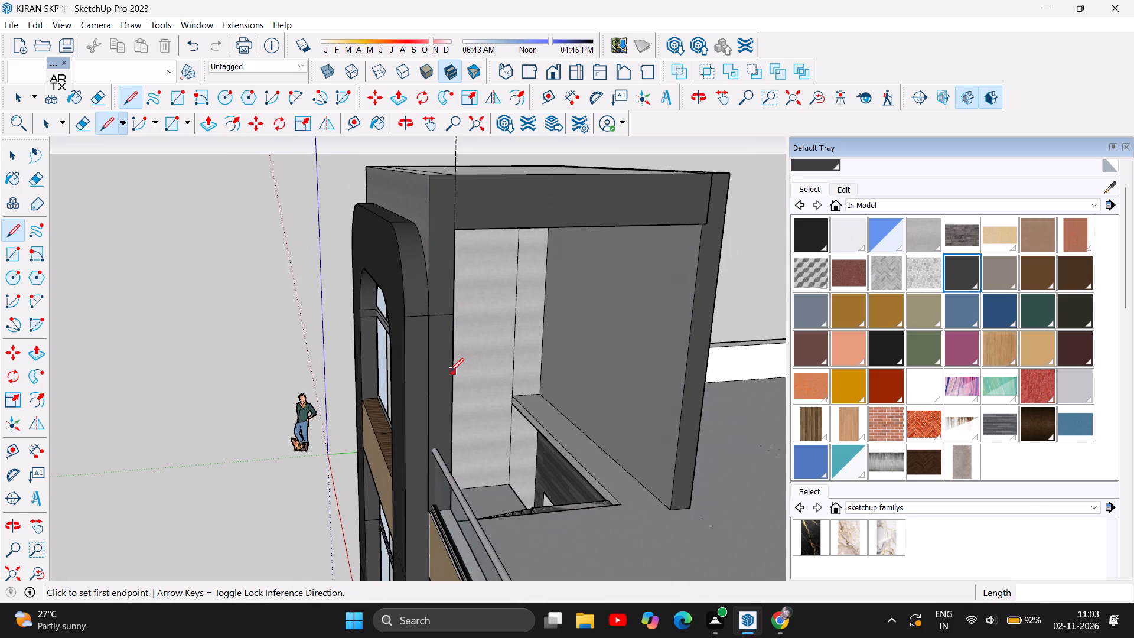
pyautogui.scroll(-2, 451, 372)
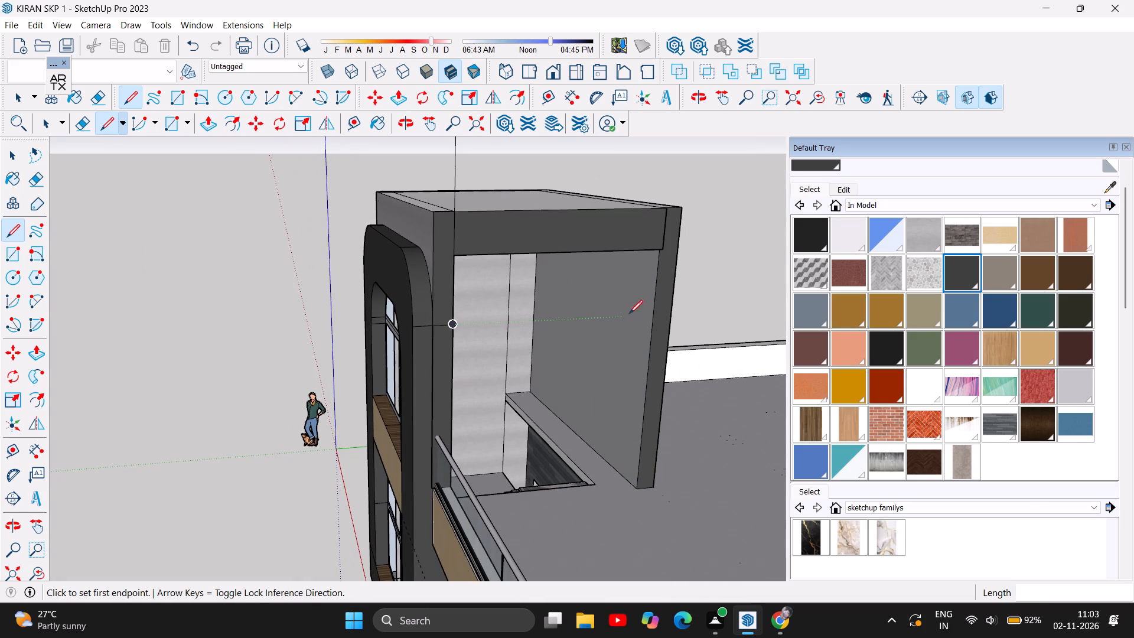
pyautogui.click(652, 314)
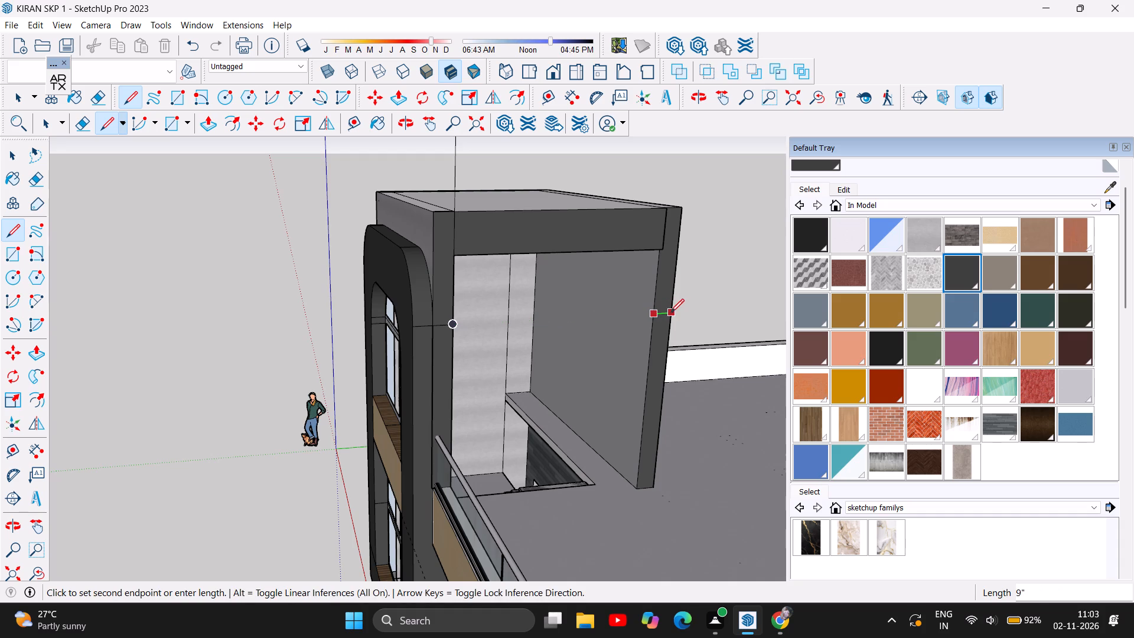
pyautogui.click(673, 313)
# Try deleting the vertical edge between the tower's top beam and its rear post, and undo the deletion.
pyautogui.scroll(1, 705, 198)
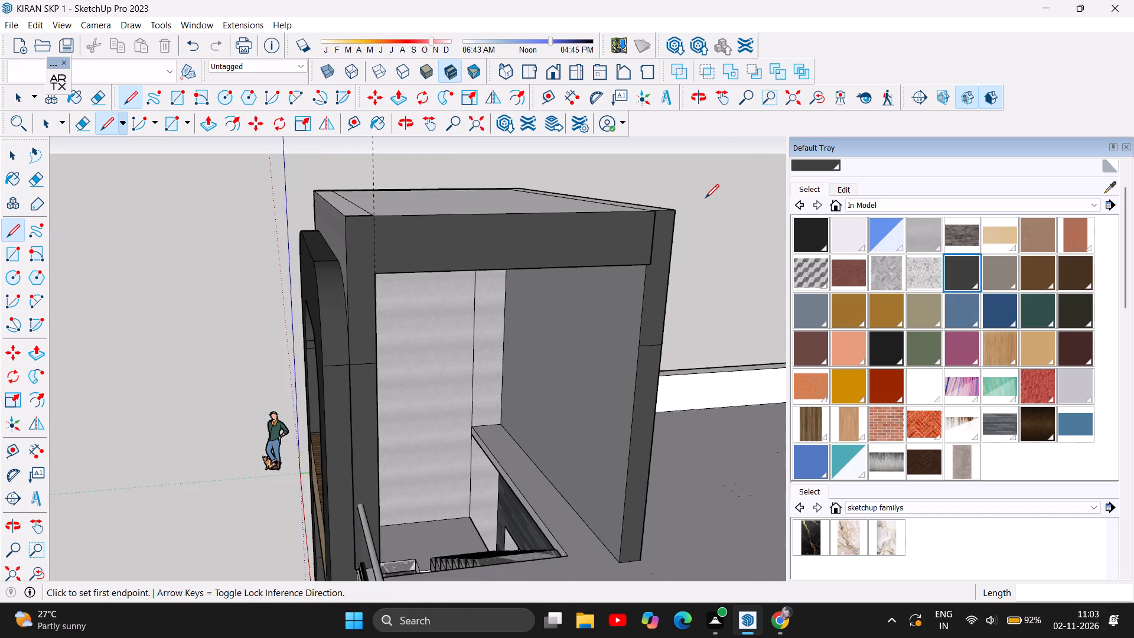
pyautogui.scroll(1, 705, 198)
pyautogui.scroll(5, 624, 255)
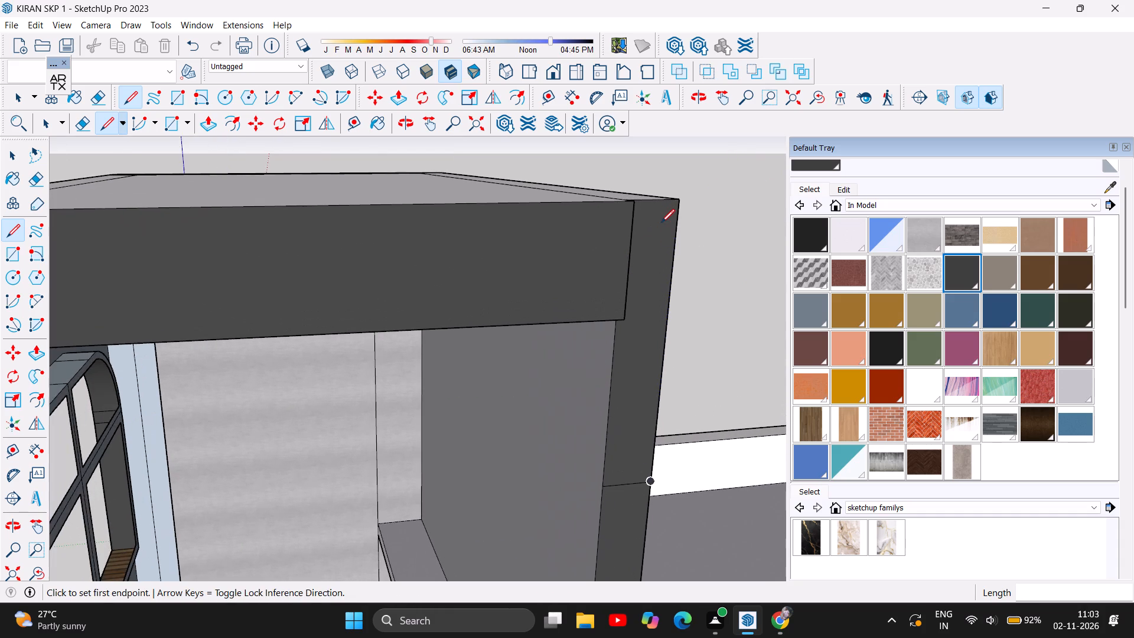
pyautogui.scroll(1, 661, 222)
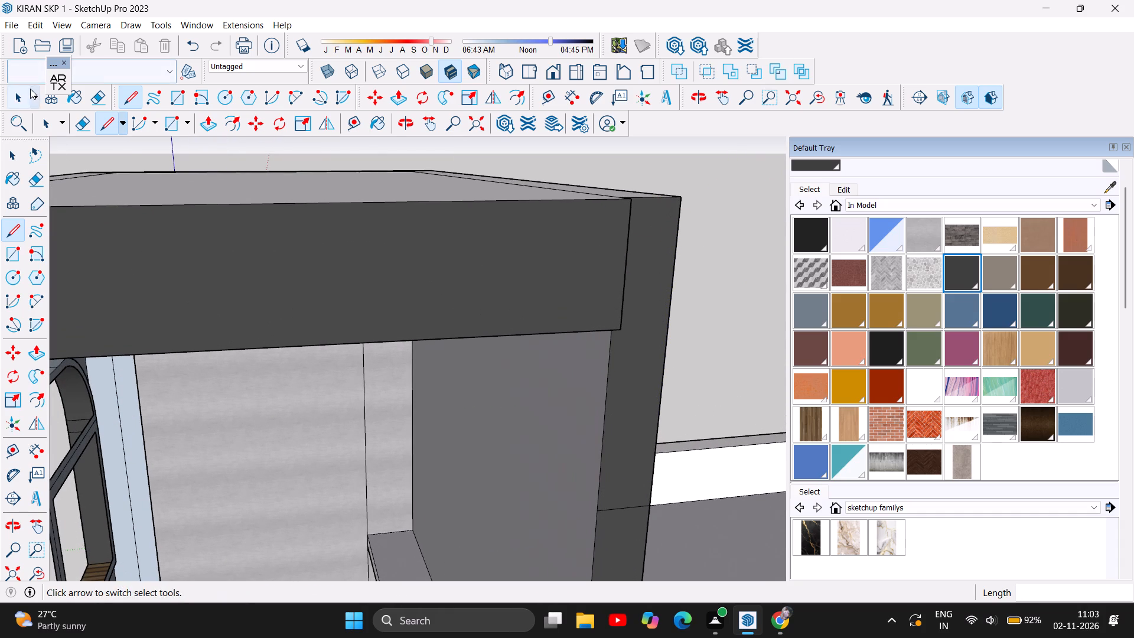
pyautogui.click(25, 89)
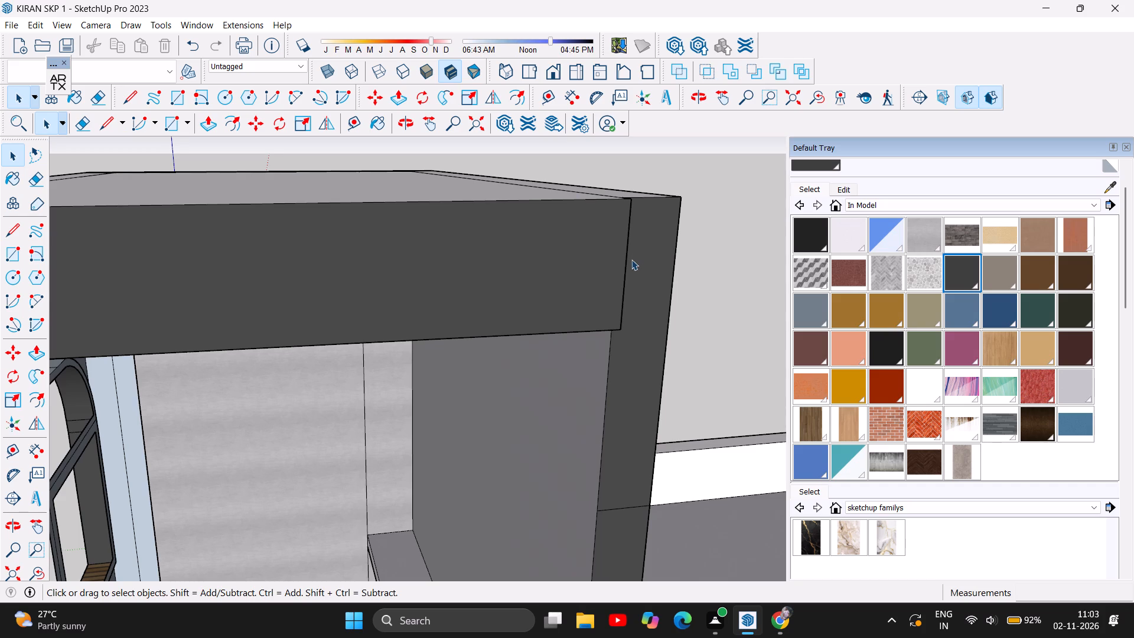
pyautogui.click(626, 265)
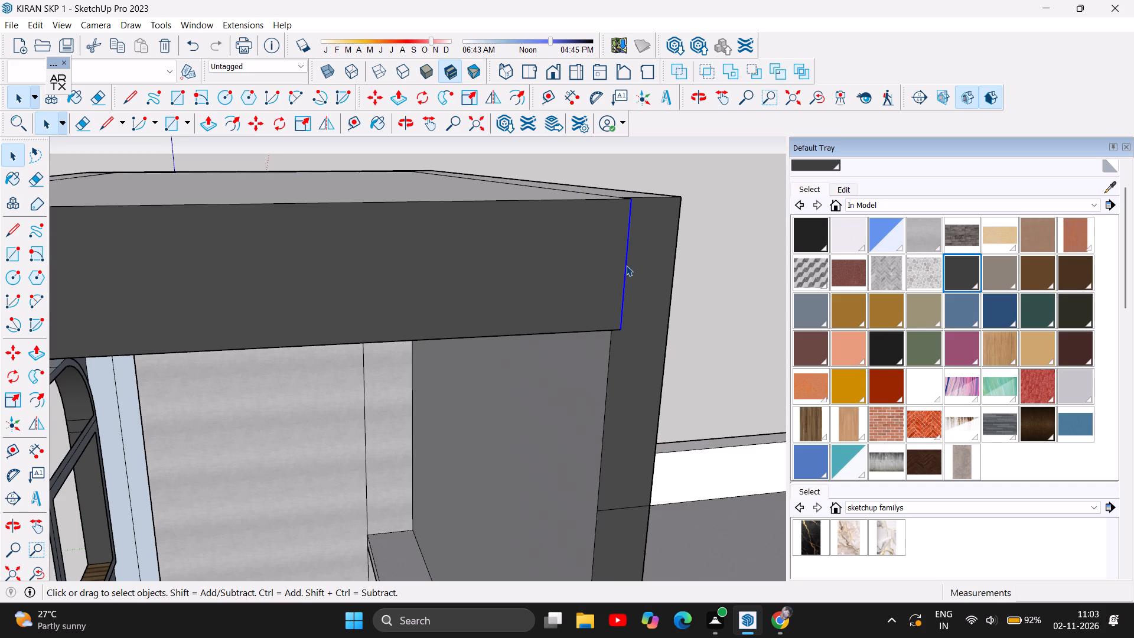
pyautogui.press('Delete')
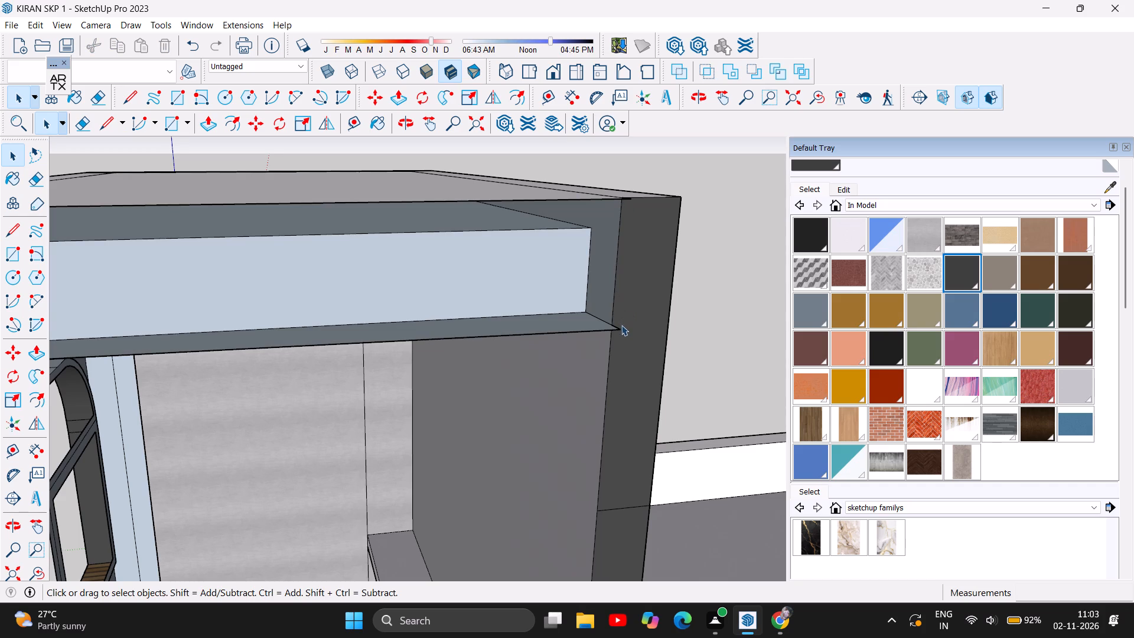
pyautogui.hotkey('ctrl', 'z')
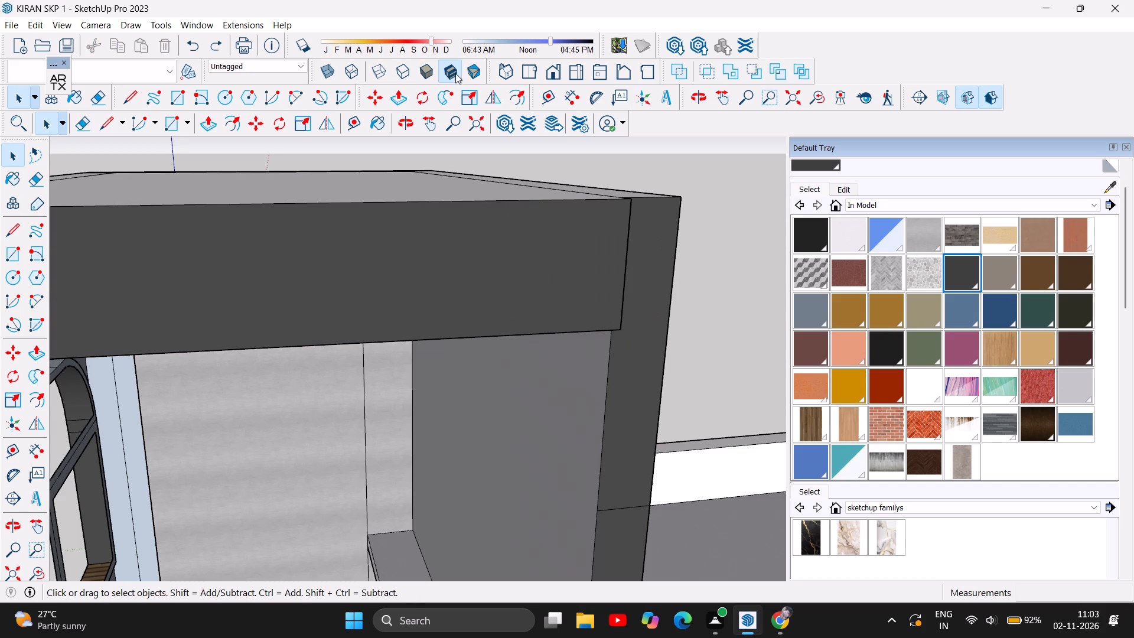
# Push the upper part of the rear post's terrace-side face back 2 11/16", flush with the top beam.
pyautogui.click(406, 125)
pyautogui.moveTo(664, 304); pyautogui.dragTo(548, 419)
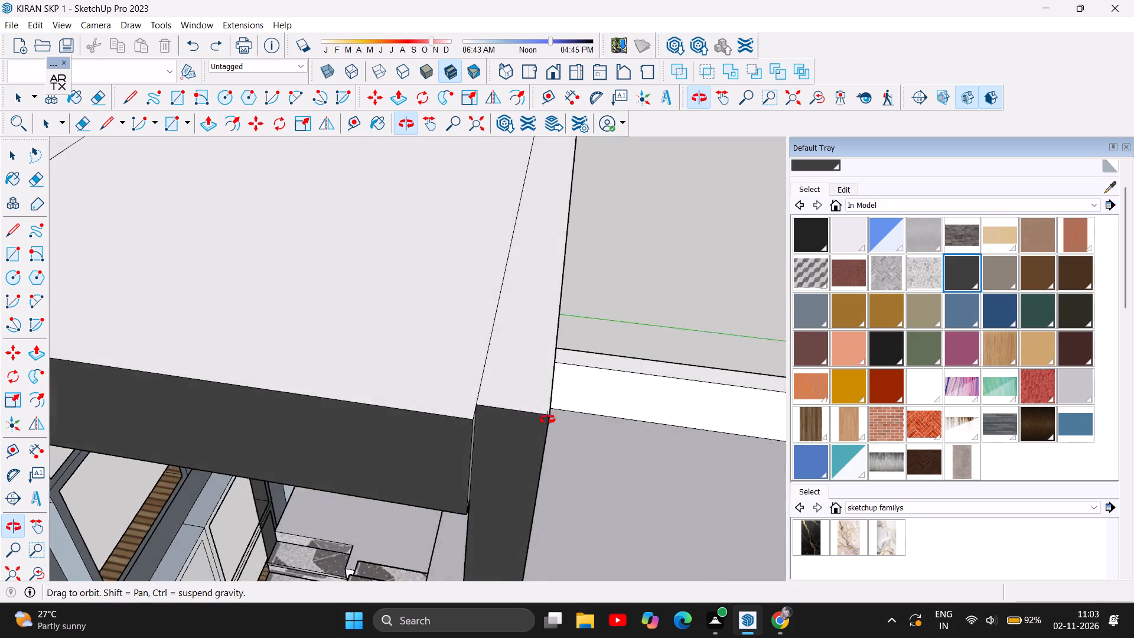
pyautogui.moveTo(548, 419); pyautogui.dragTo(356, 353)
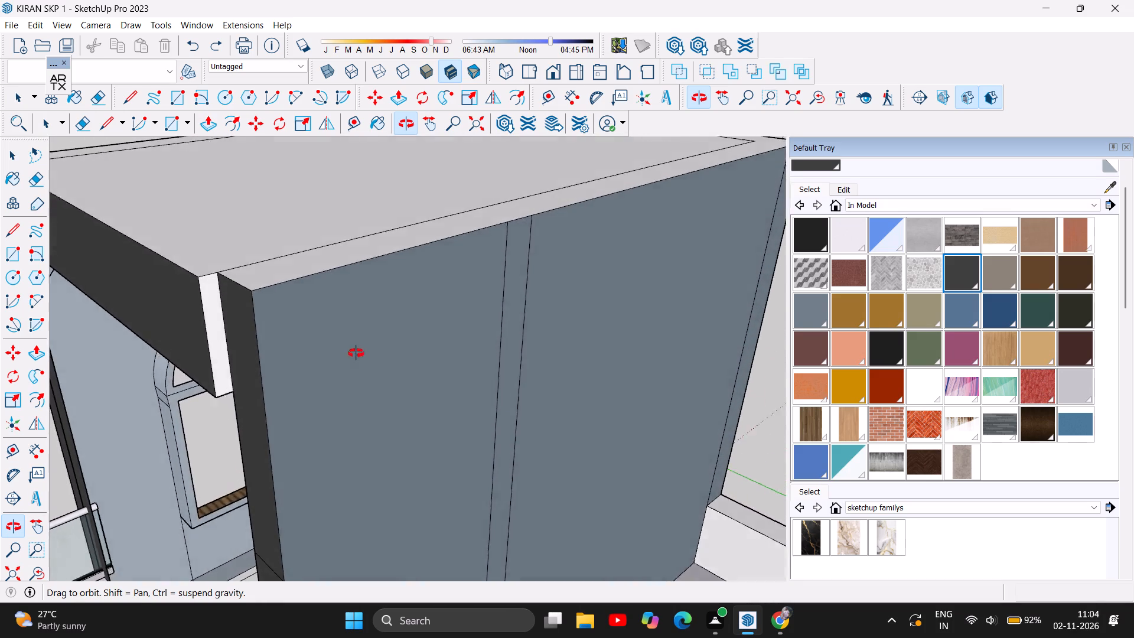
pyautogui.moveTo(356, 353); pyautogui.dragTo(390, 318)
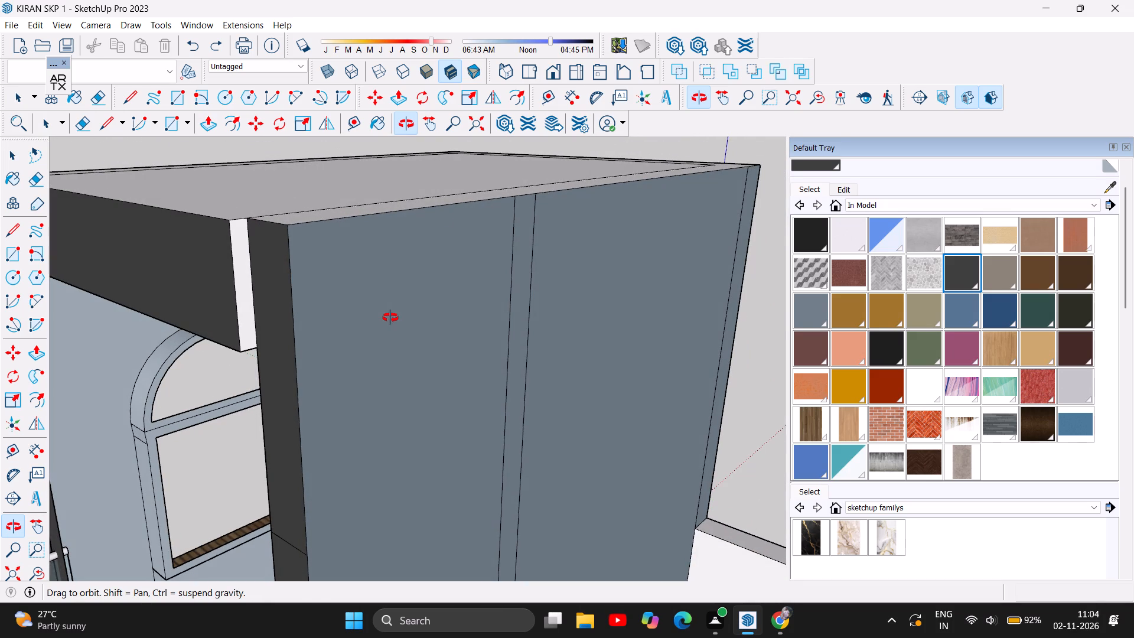
pyautogui.click(211, 123)
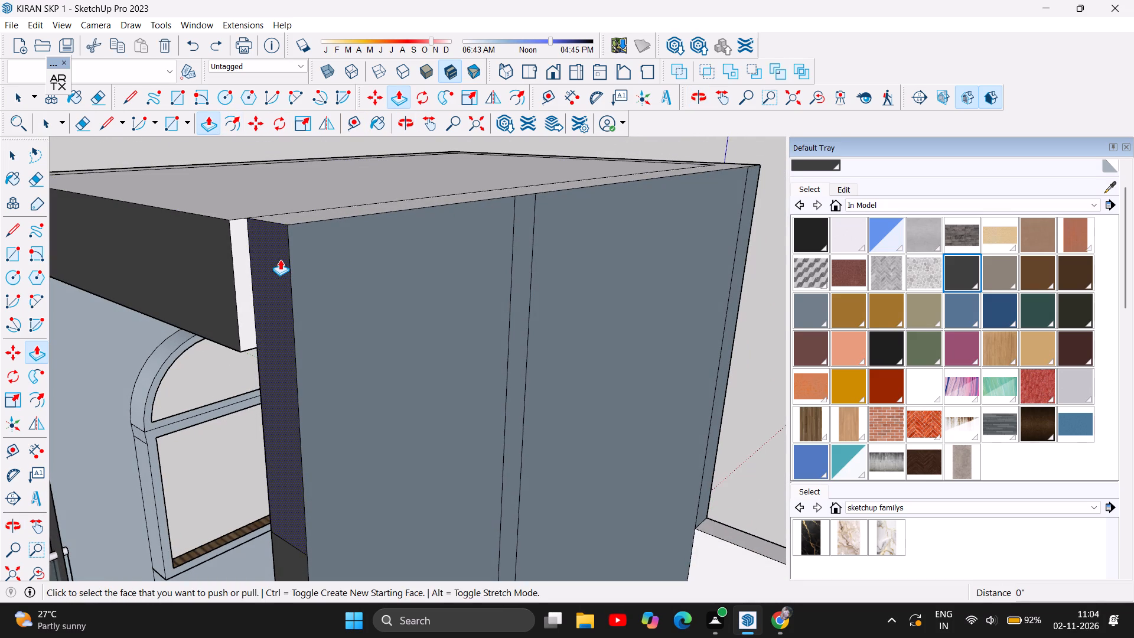
pyautogui.click(280, 259)
pyautogui.click(262, 261)
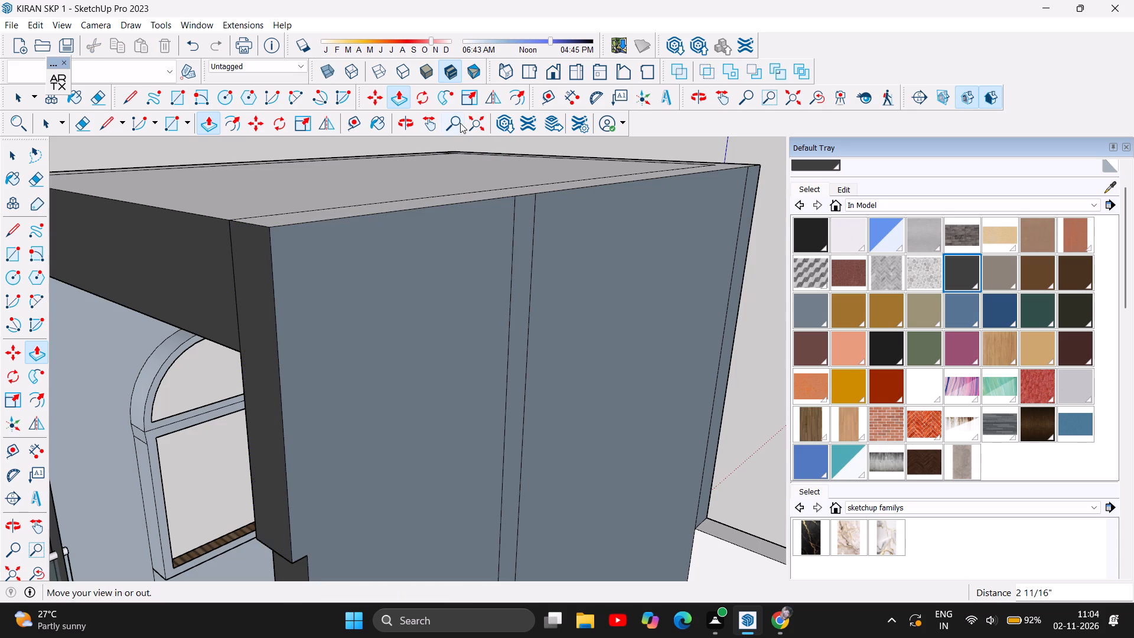
# Push the lower part of the rear post's terrace-side face back 2 11/16", flush with its upper part.
pyautogui.click(413, 122)
pyautogui.moveTo(219, 310); pyautogui.dragTo(321, 327)
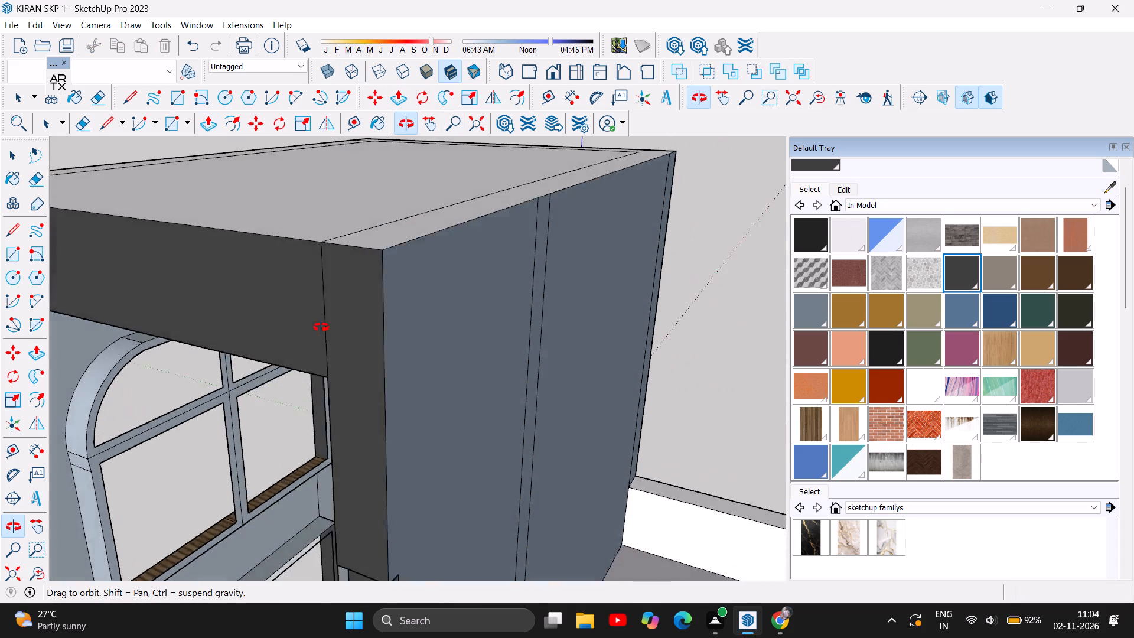
pyautogui.moveTo(321, 327); pyautogui.dragTo(385, 275)
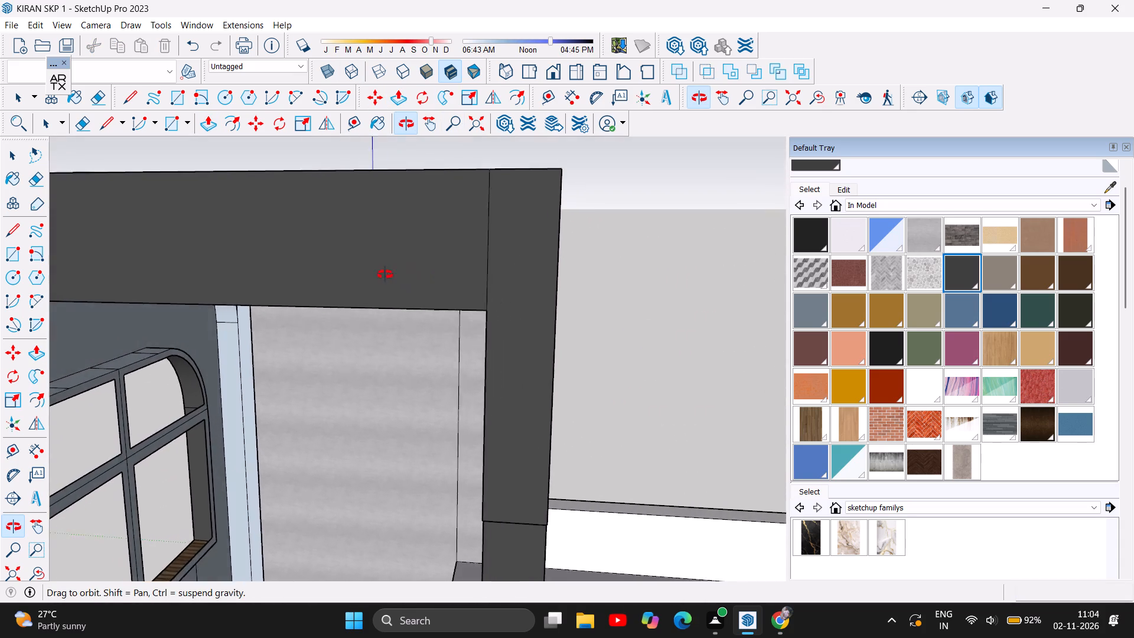
pyautogui.moveTo(385, 275); pyautogui.dragTo(283, 162)
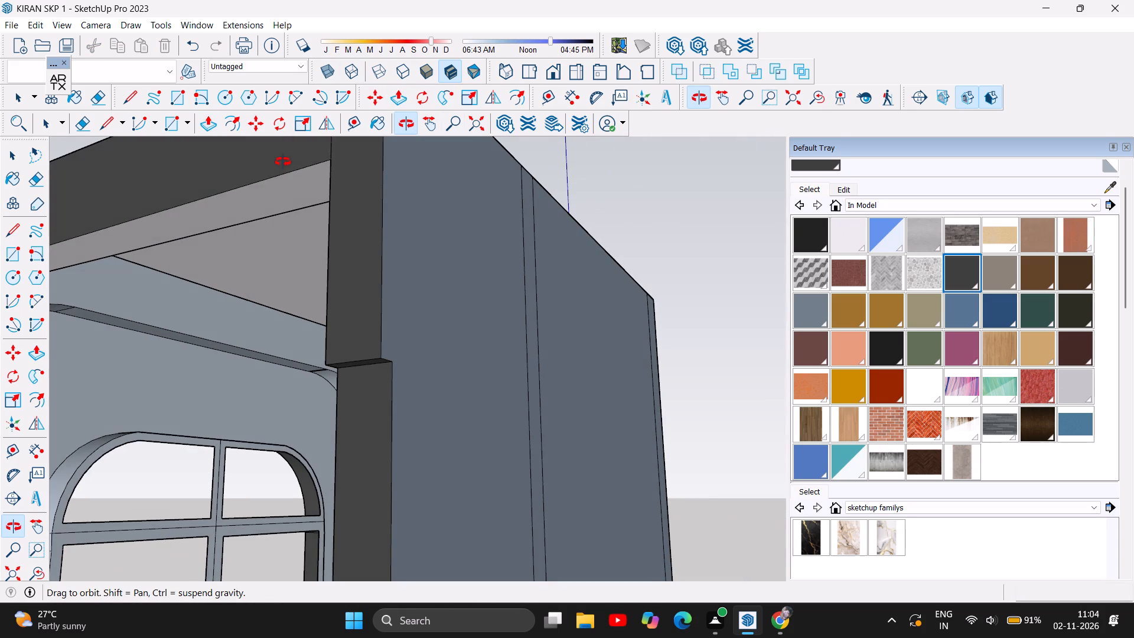
pyautogui.scroll(-1, 419, 239)
pyautogui.scroll(-4, 509, 275)
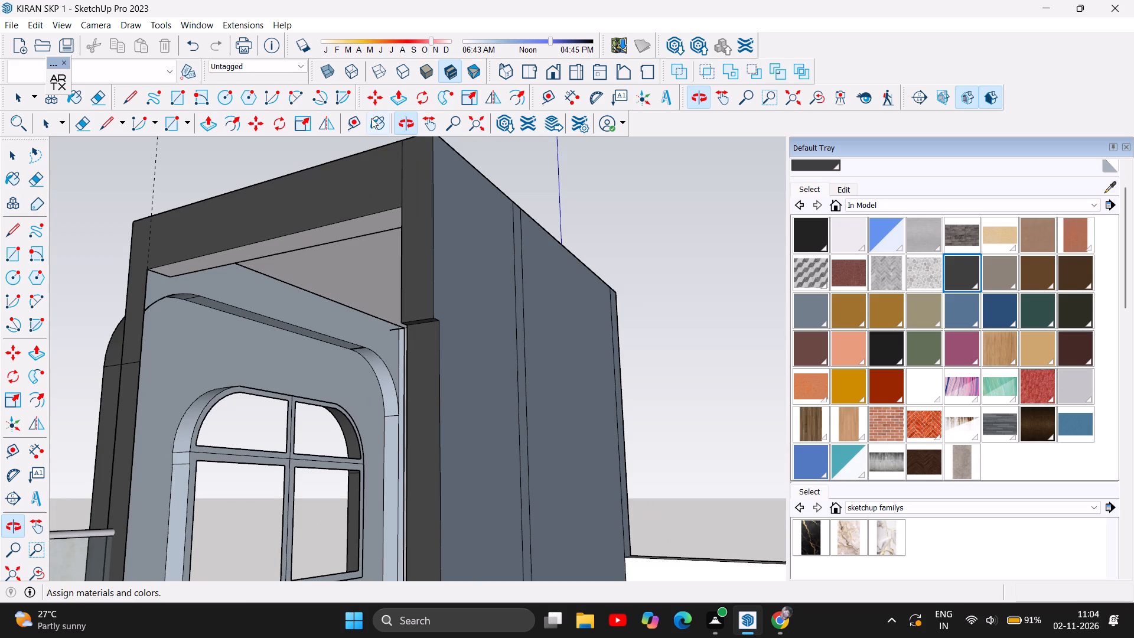
pyautogui.click(207, 133)
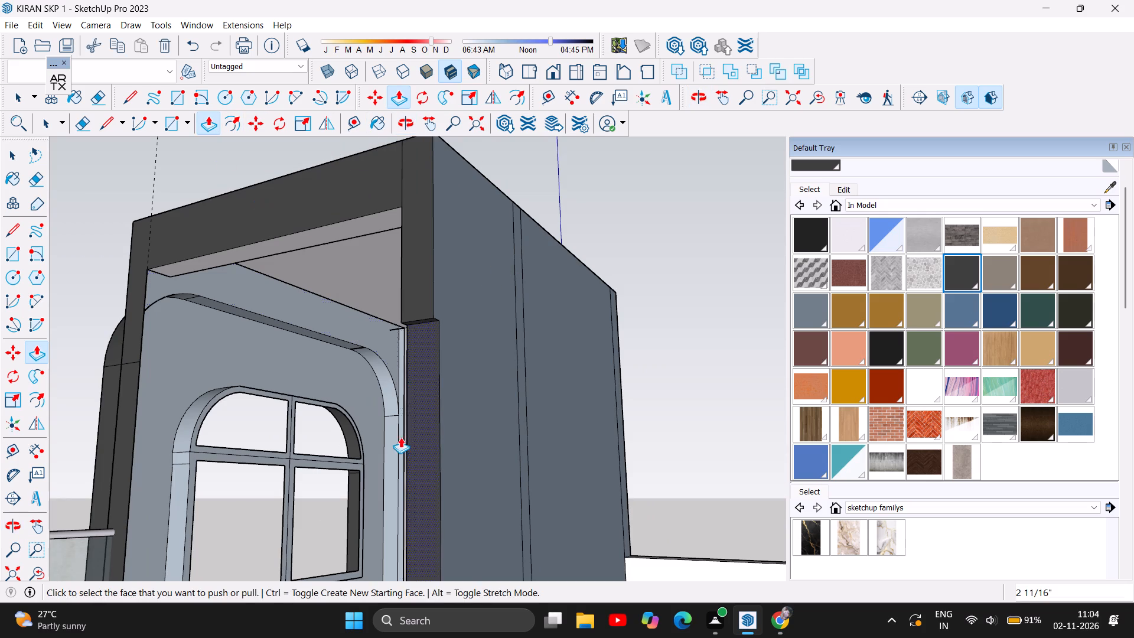
pyautogui.click(436, 420)
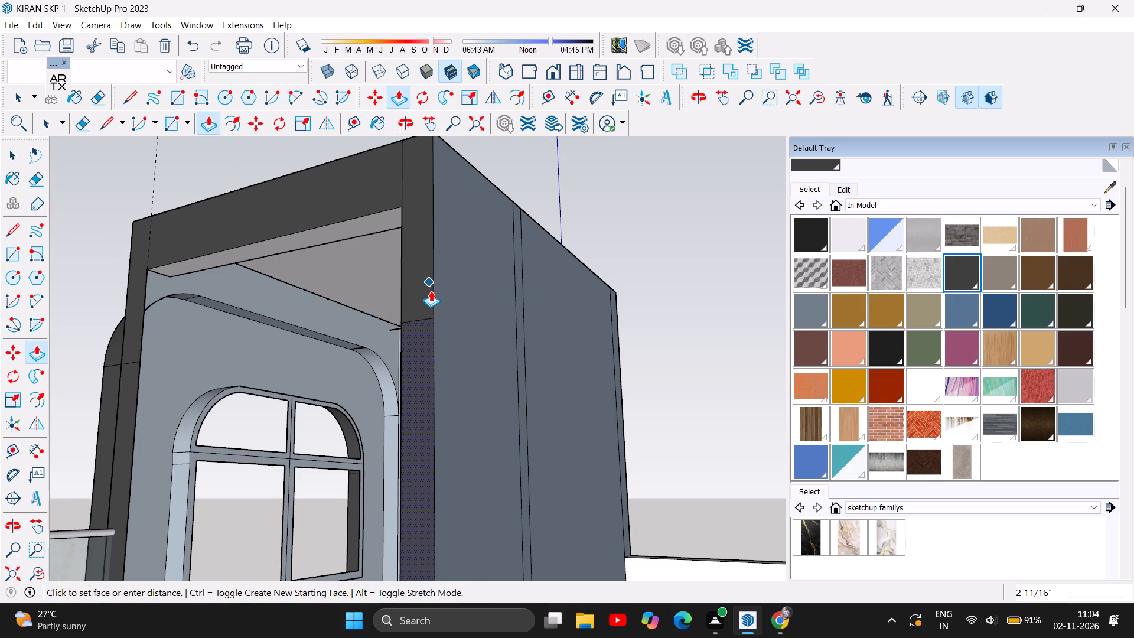
pyautogui.click(431, 292)
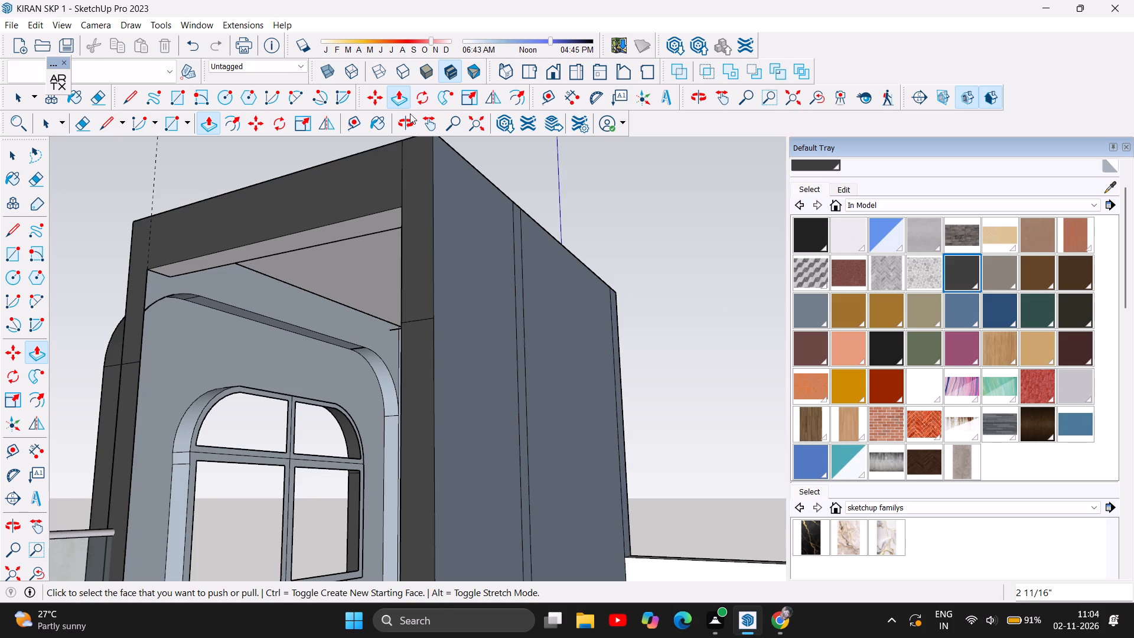
# Delete the horizontal edge dividing the terrace-side face of the tower's rear post.
pyautogui.click(399, 128)
pyautogui.moveTo(371, 298); pyautogui.dragTo(465, 340)
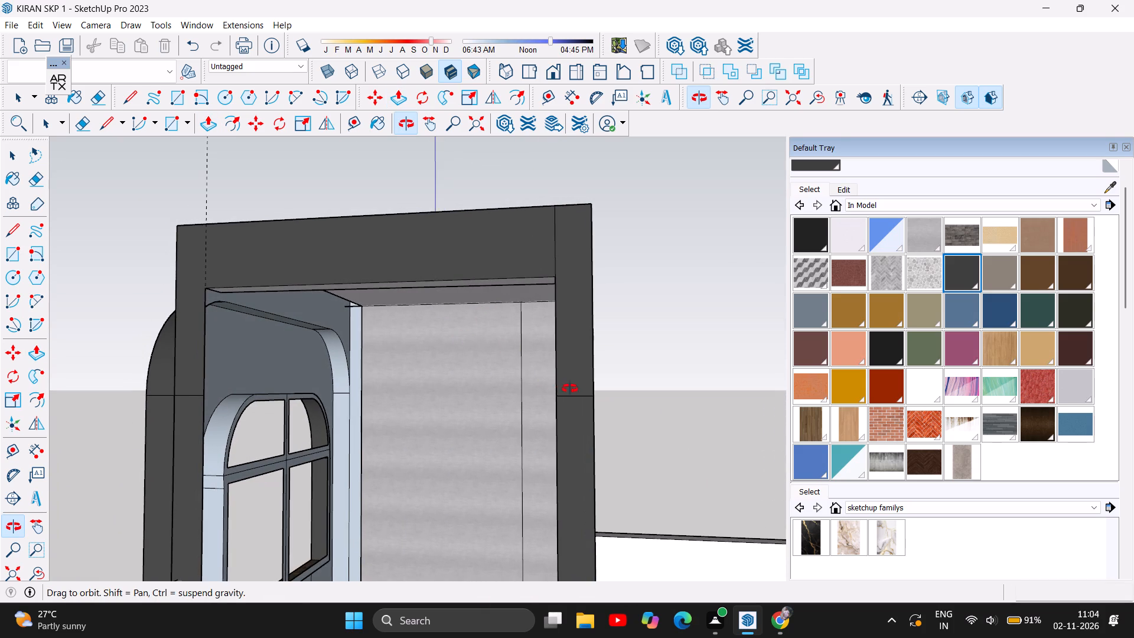
pyautogui.scroll(3, 575, 386)
pyautogui.click(18, 159)
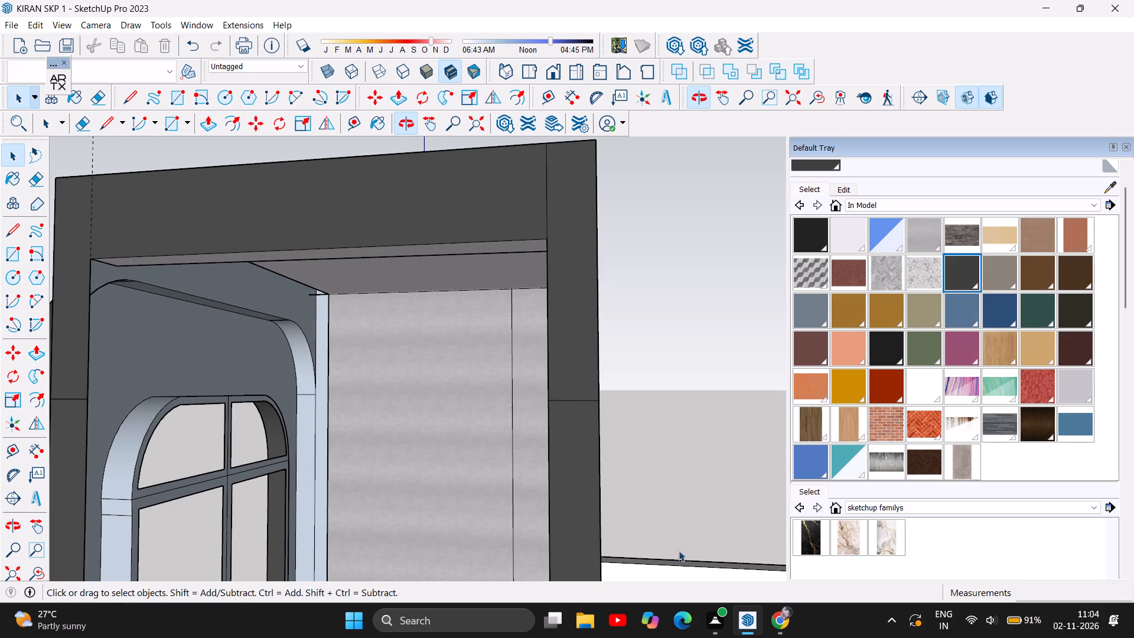
pyautogui.click(579, 403)
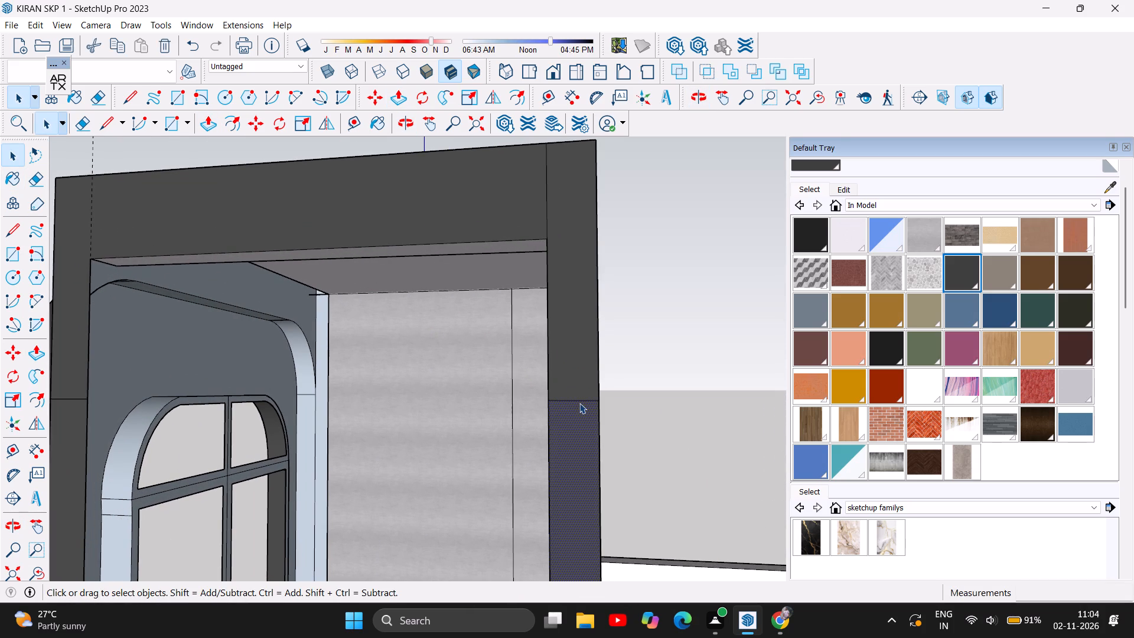
pyautogui.click(581, 404)
pyautogui.click(642, 337)
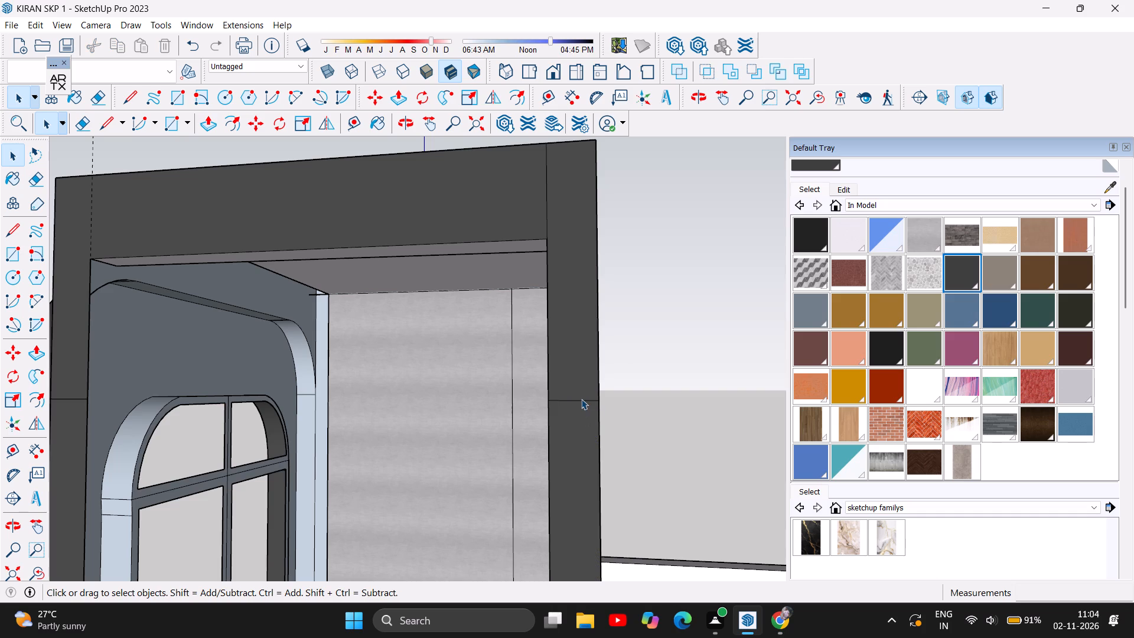
pyautogui.click(581, 400)
pyautogui.press('Delete')
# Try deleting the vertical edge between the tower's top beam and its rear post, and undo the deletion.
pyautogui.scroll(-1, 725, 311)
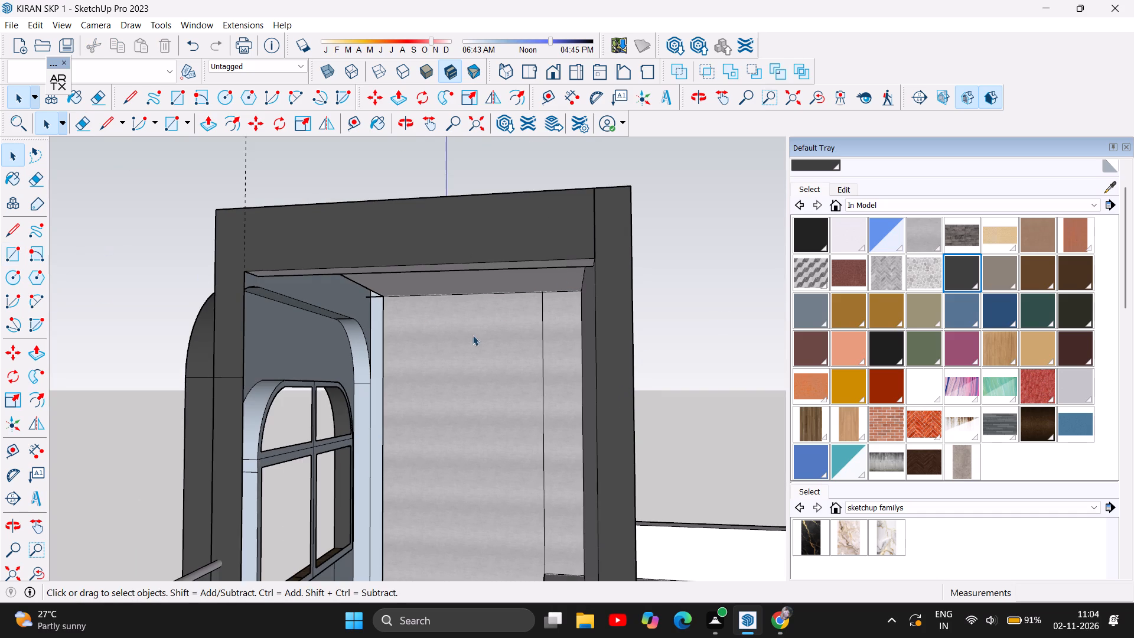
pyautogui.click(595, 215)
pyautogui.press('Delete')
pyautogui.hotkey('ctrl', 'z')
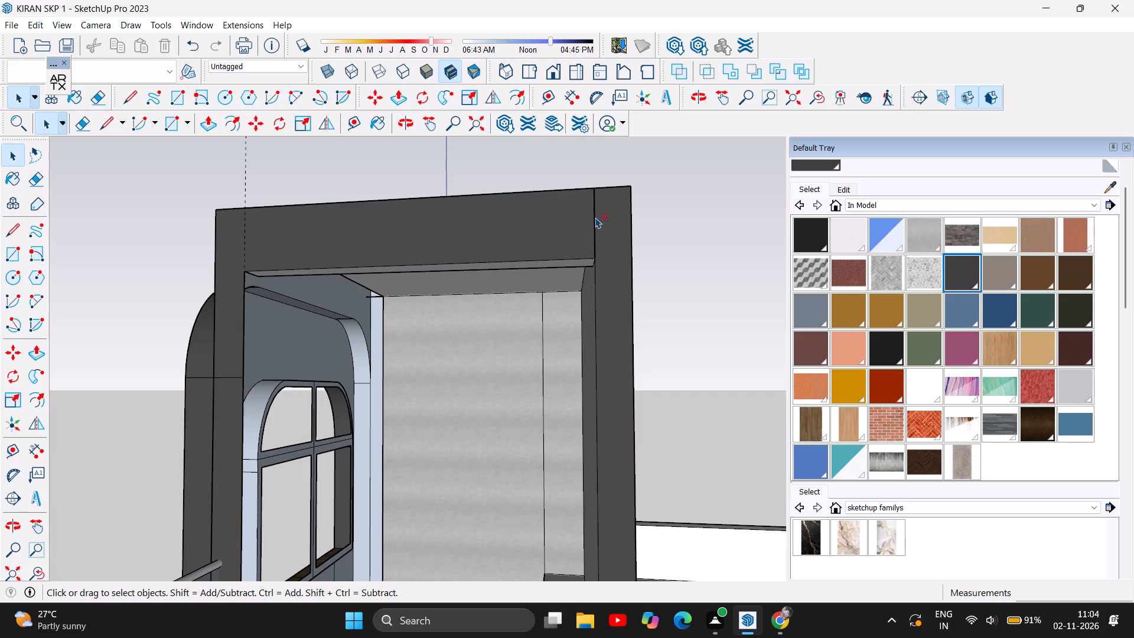
# Align the rear post's terrace-side face flush with the tower's top beam using Push/Pull.
pyautogui.click(396, 126)
pyautogui.moveTo(598, 192); pyautogui.dragTo(584, 349)
pyautogui.scroll(4, 592, 431)
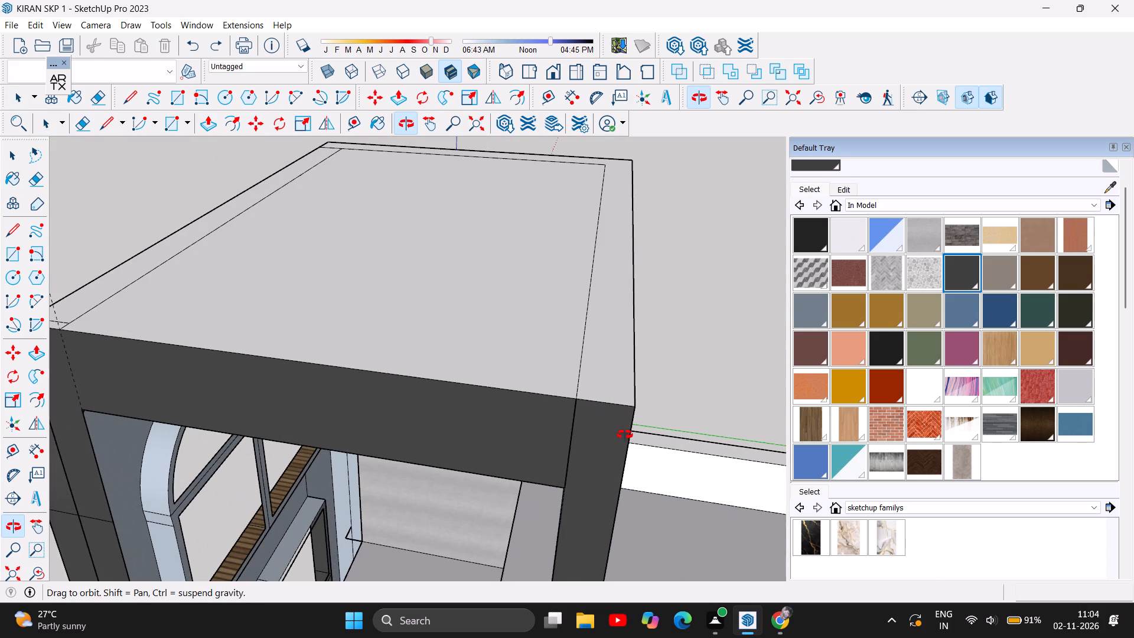
pyautogui.scroll(3, 628, 427)
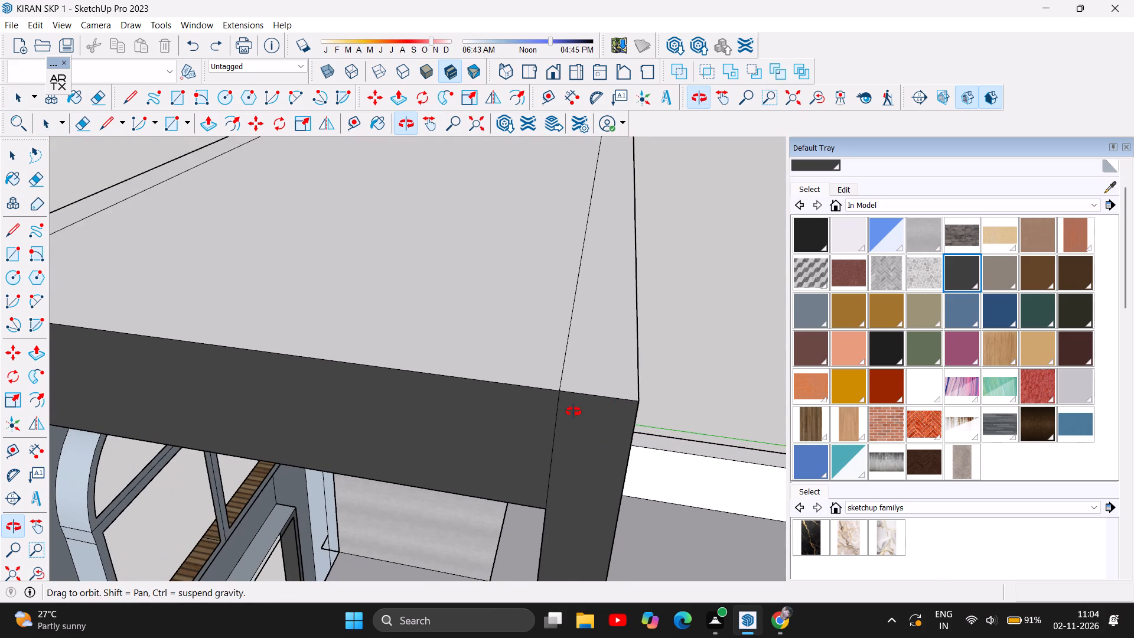
pyautogui.scroll(3, 573, 412)
pyautogui.moveTo(587, 386); pyautogui.dragTo(524, 395)
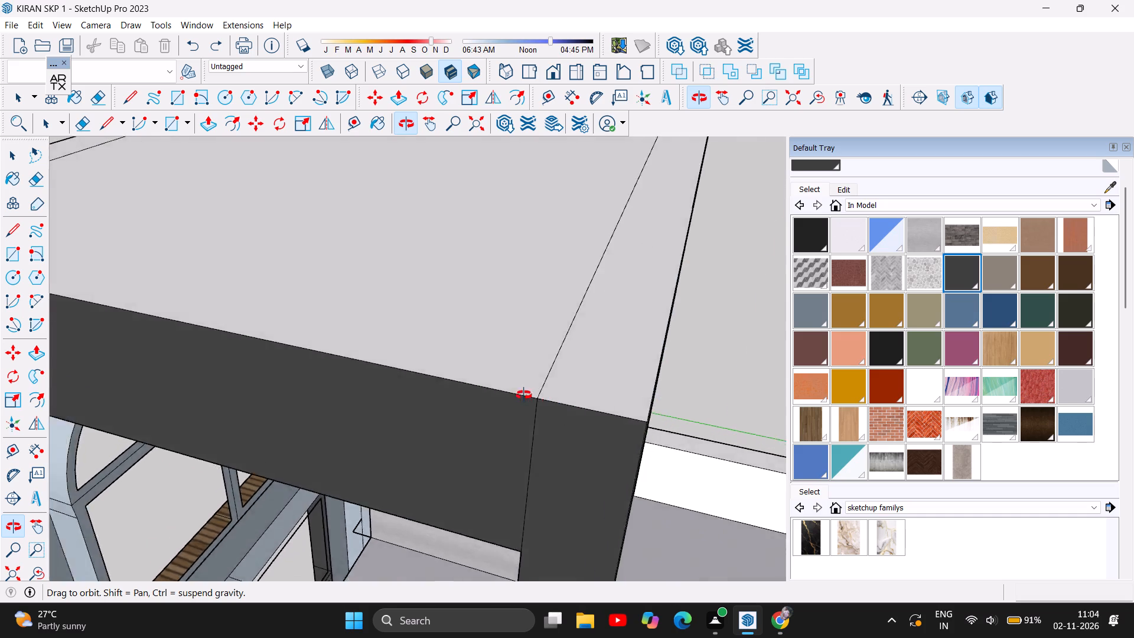
pyautogui.moveTo(524, 395); pyautogui.dragTo(289, 345)
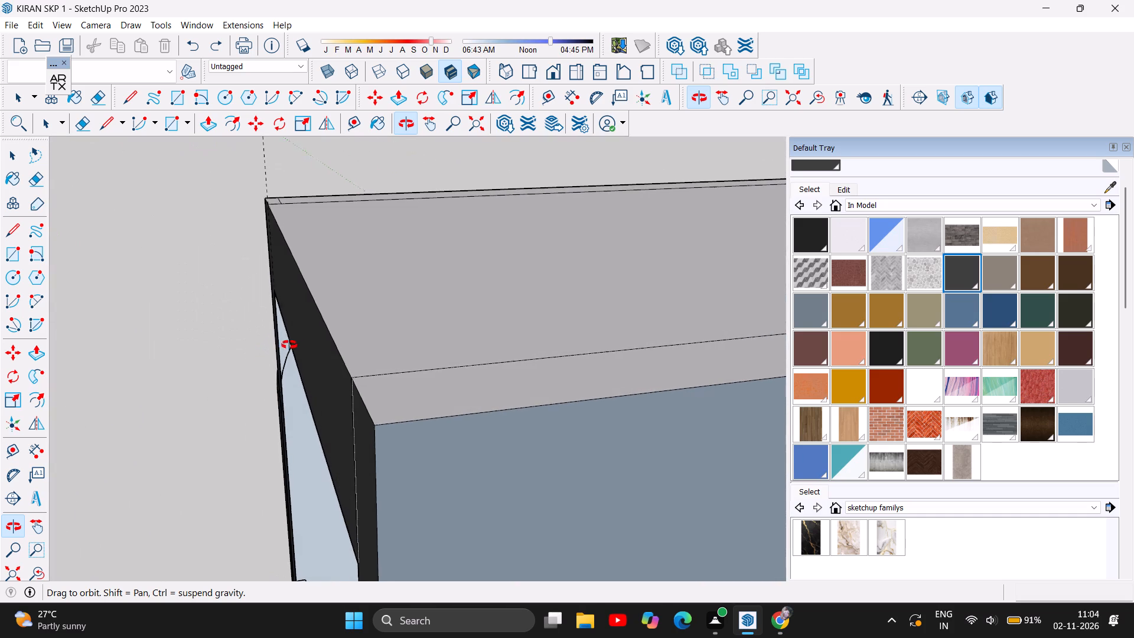
pyautogui.moveTo(289, 345); pyautogui.dragTo(288, 345)
pyautogui.click(213, 121)
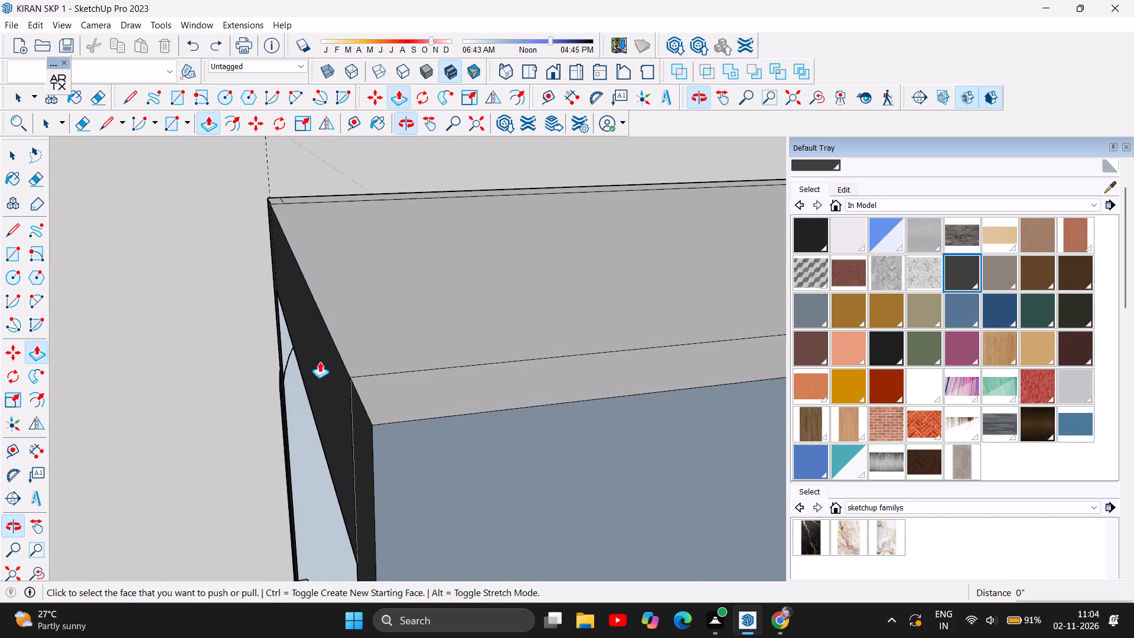
pyautogui.moveTo(362, 458); pyautogui.dragTo(363, 410)
pyautogui.moveTo(360, 405); pyautogui.dragTo(357, 398)
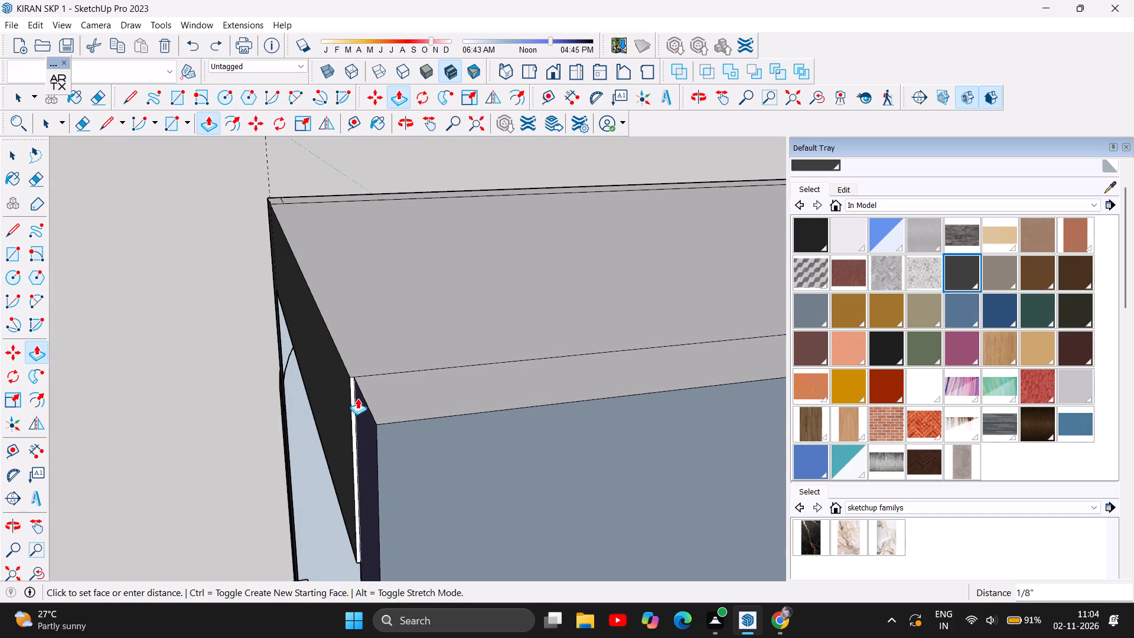
pyautogui.moveTo(357, 398); pyautogui.dragTo(348, 370)
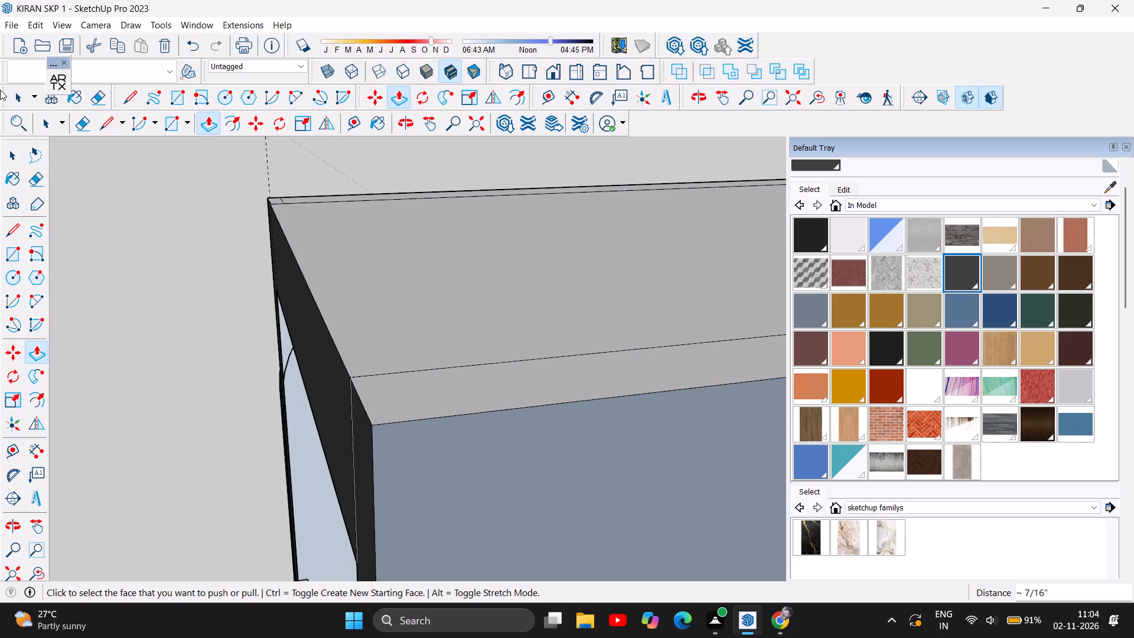
# Delete the vertical edge between the tower's top beam and its rear post on the terrace side.
pyautogui.click(10, 163)
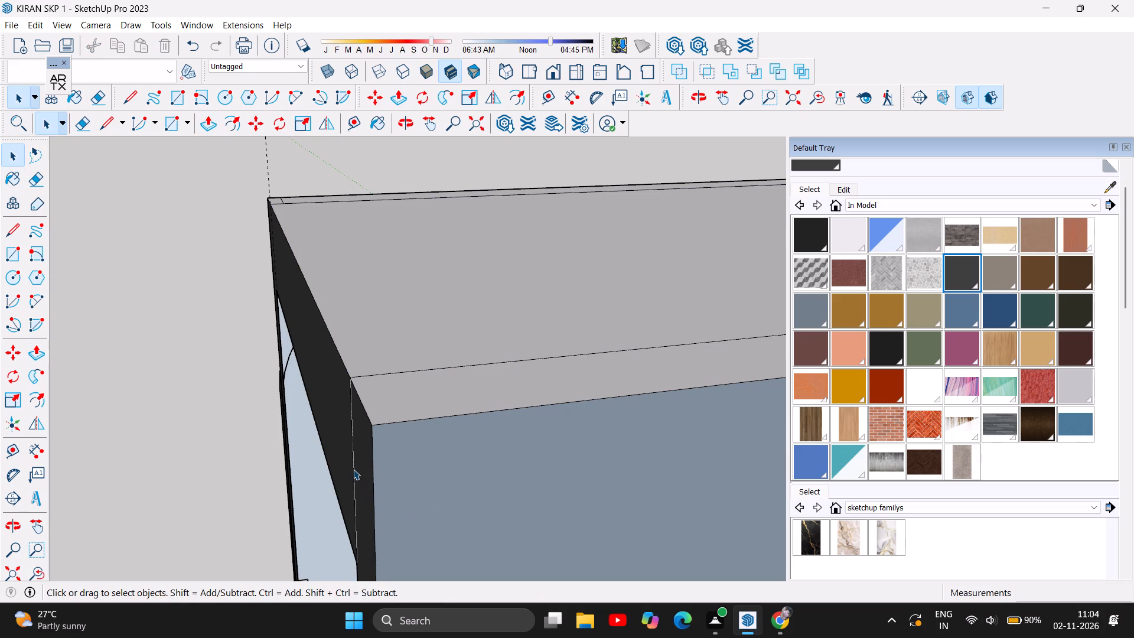
pyautogui.click(353, 469)
pyautogui.press('Delete')
# Place a horizontal guide from the edge on the front post across 8' 9" to the rear post's outer edge.
pyautogui.click(408, 126)
pyautogui.moveTo(269, 327); pyautogui.dragTo(561, 287)
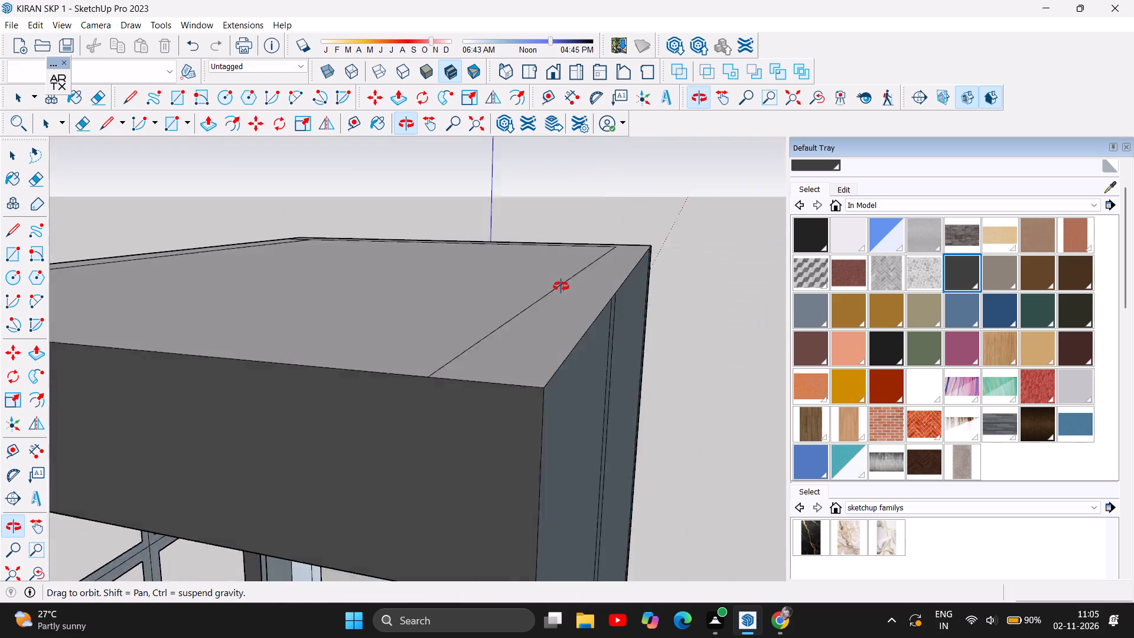
pyautogui.moveTo(561, 287); pyautogui.dragTo(624, 281)
pyautogui.scroll(-3, 677, 268)
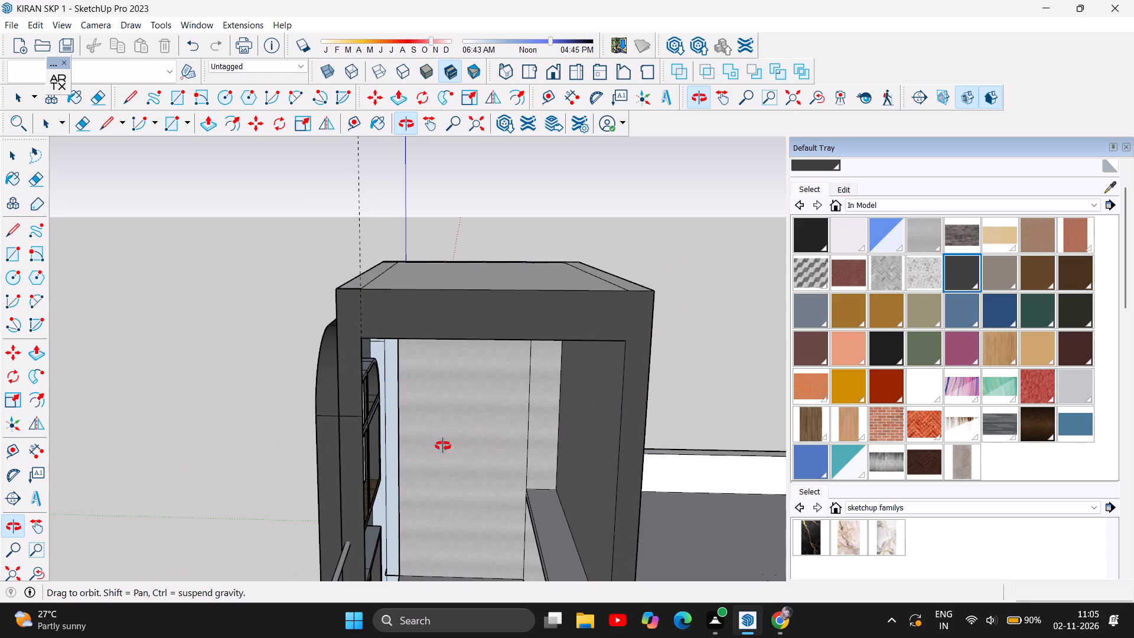
pyautogui.press('t')
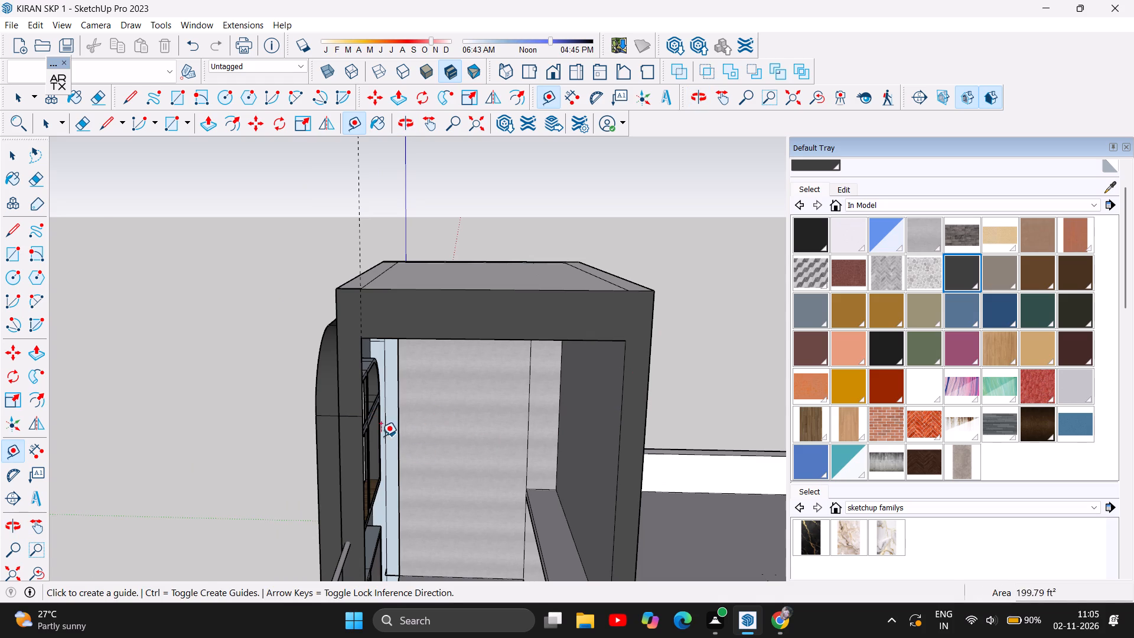
pyautogui.click(366, 416)
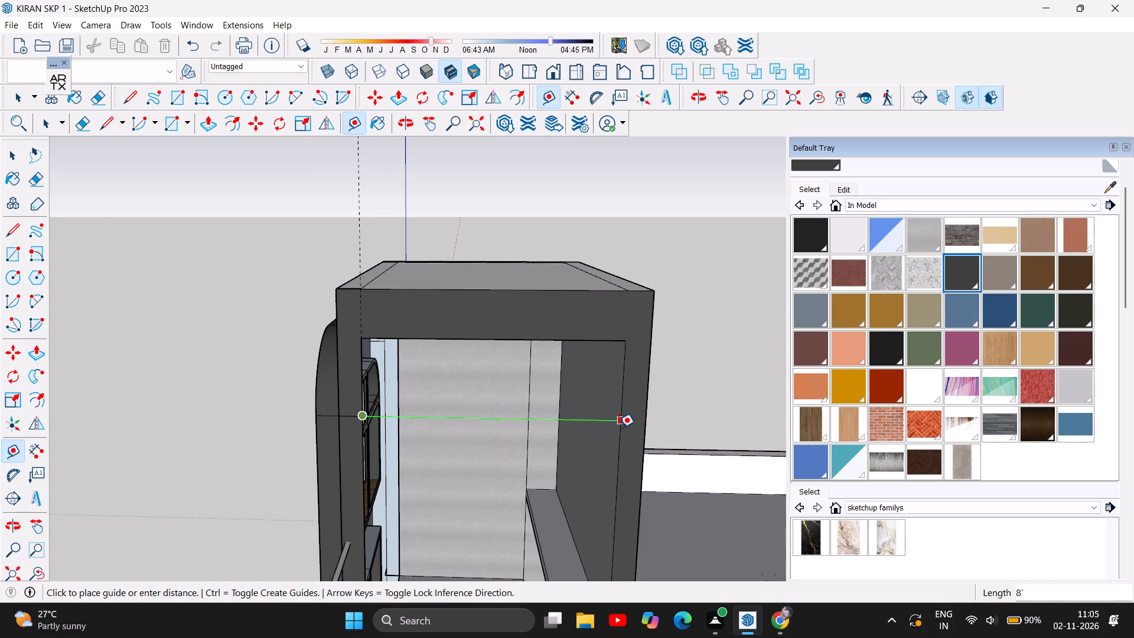
pyautogui.click(645, 423)
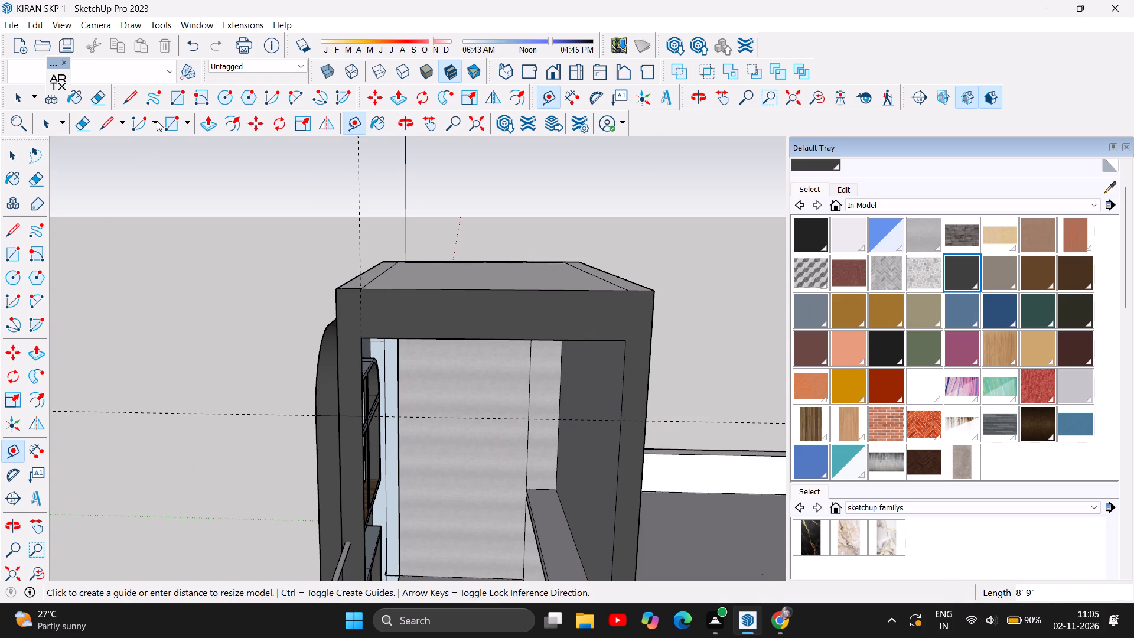
# Draw a 9" line along the guide across the rear post's terrace-side face.
pyautogui.click(132, 102)
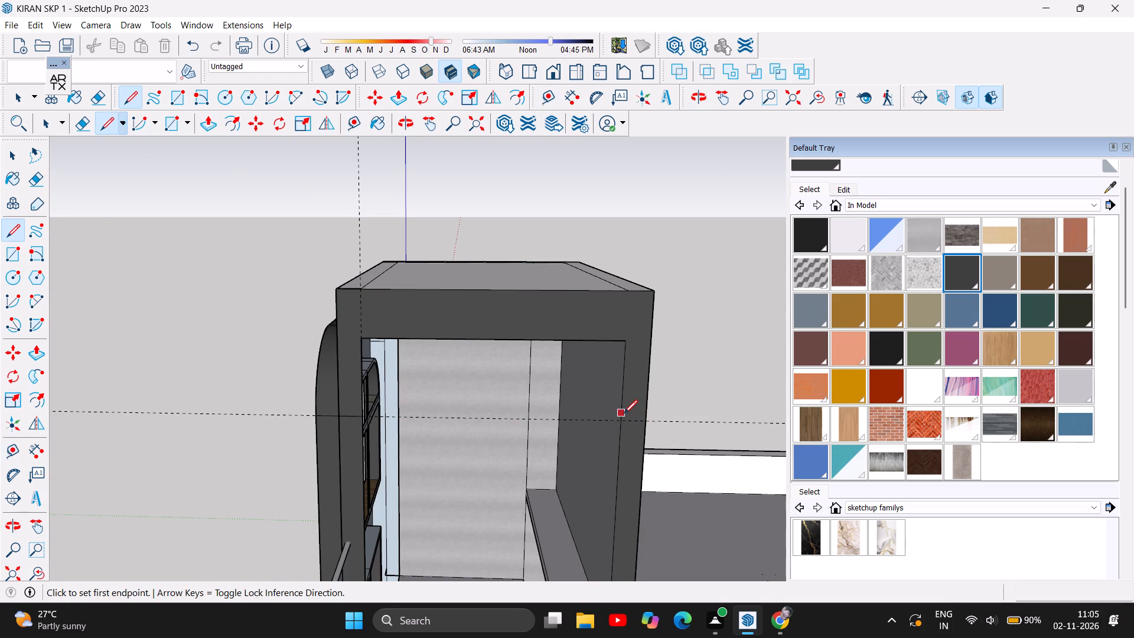
pyautogui.click(620, 424)
pyautogui.click(646, 421)
# Pull the tower's top beam face, including the upper parts of both posts, out over the terrace by about 7' 11".
pyautogui.scroll(-1, 619, 141)
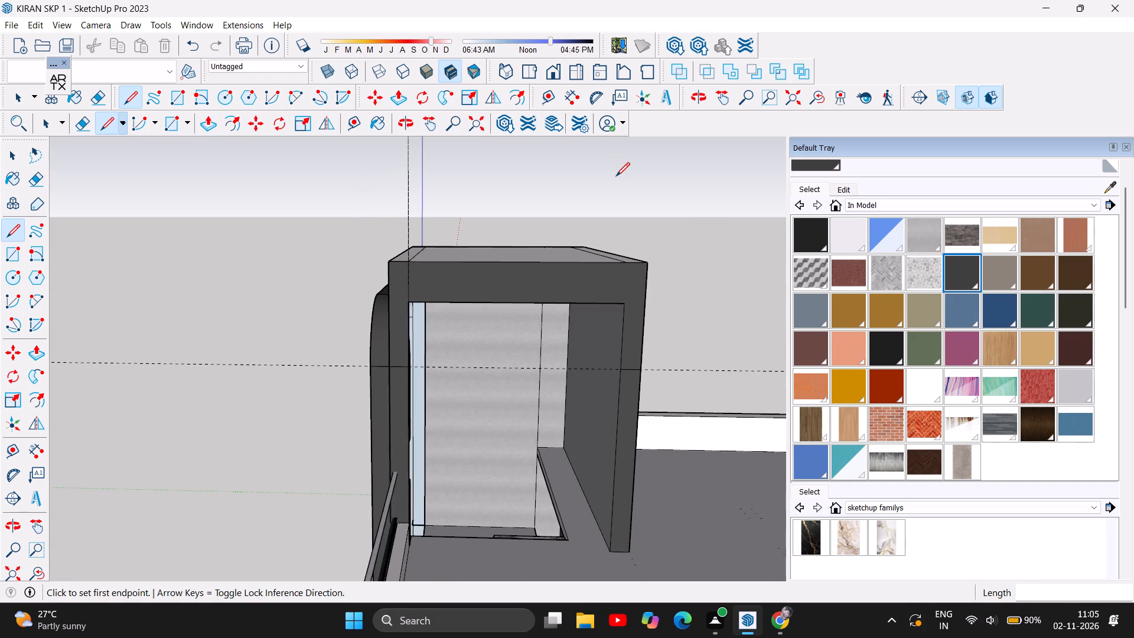
pyautogui.scroll(-2, 616, 176)
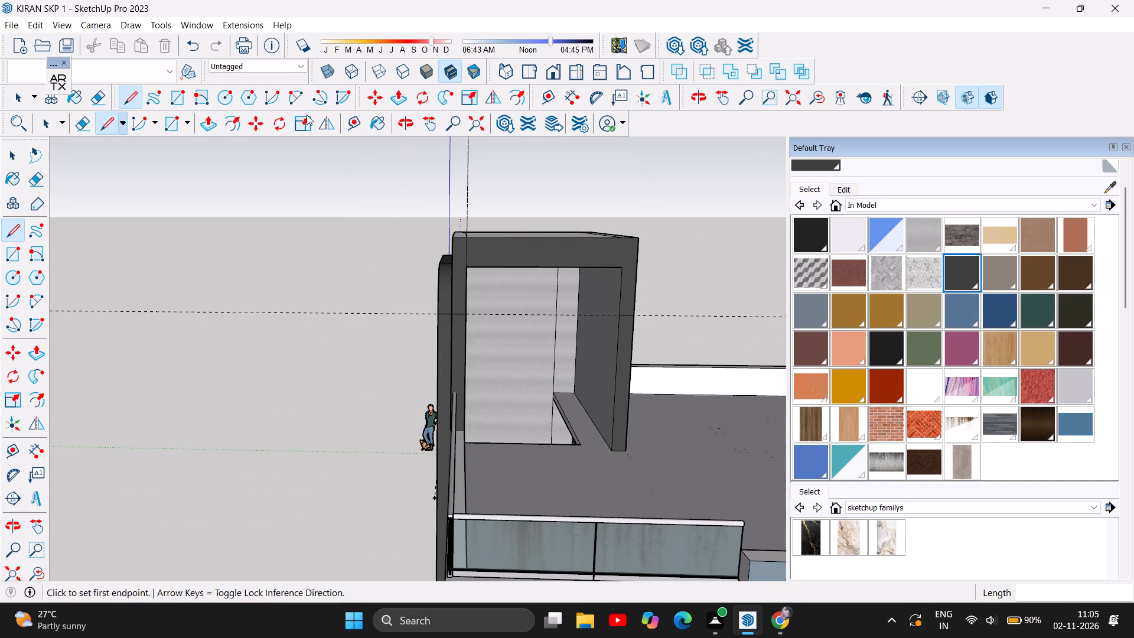
pyautogui.click(206, 128)
pyautogui.click(545, 248)
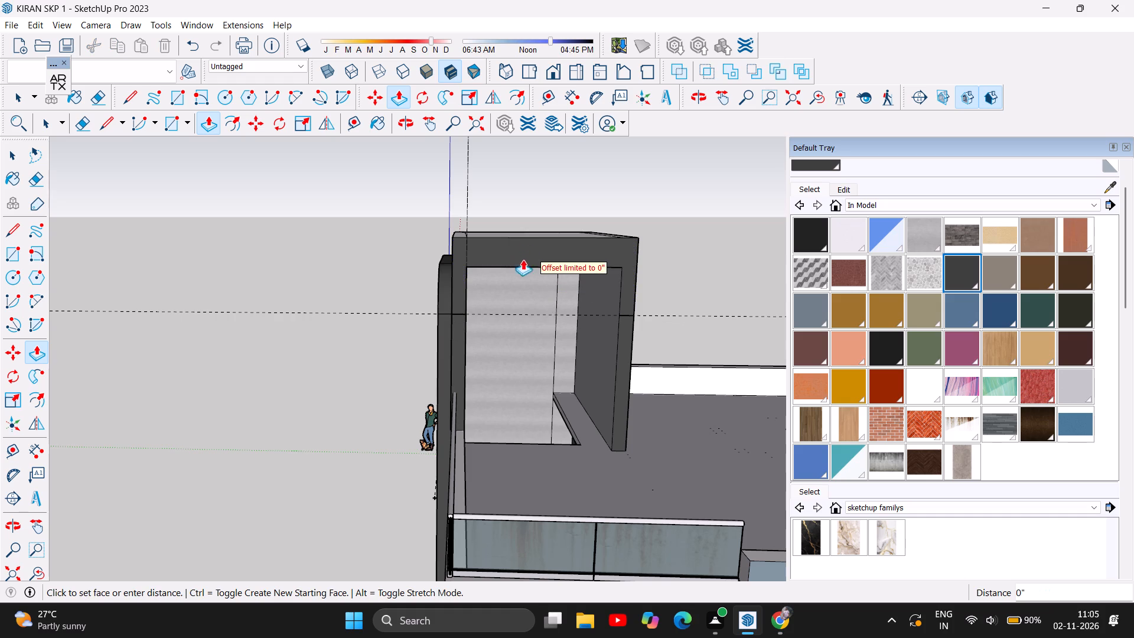
pyautogui.click(493, 240)
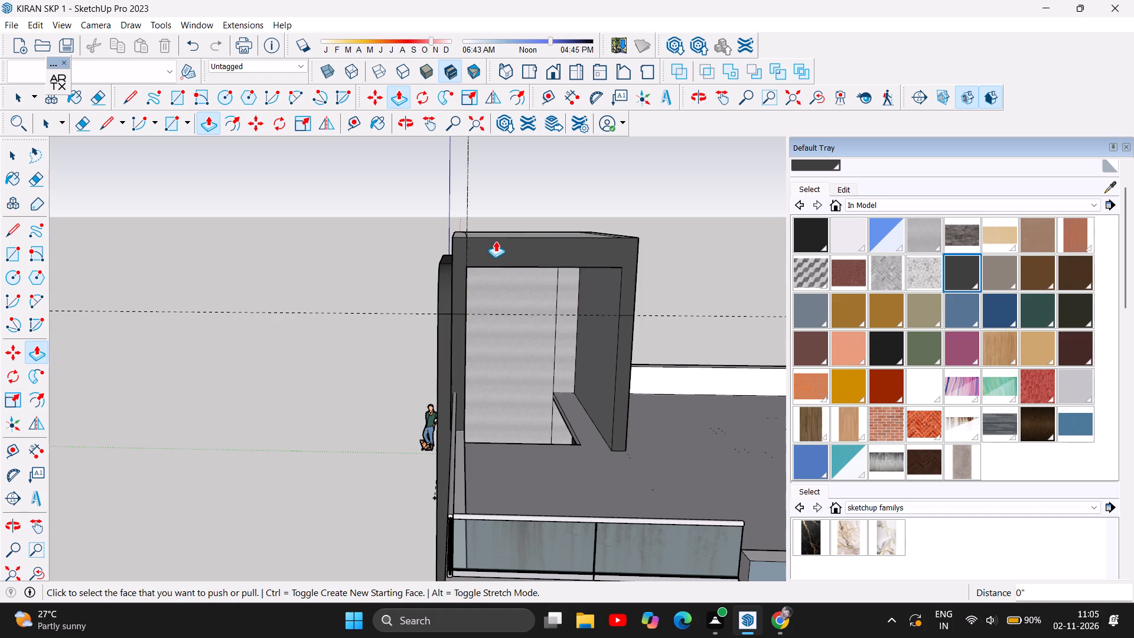
pyautogui.click(526, 243)
pyautogui.click(533, 266)
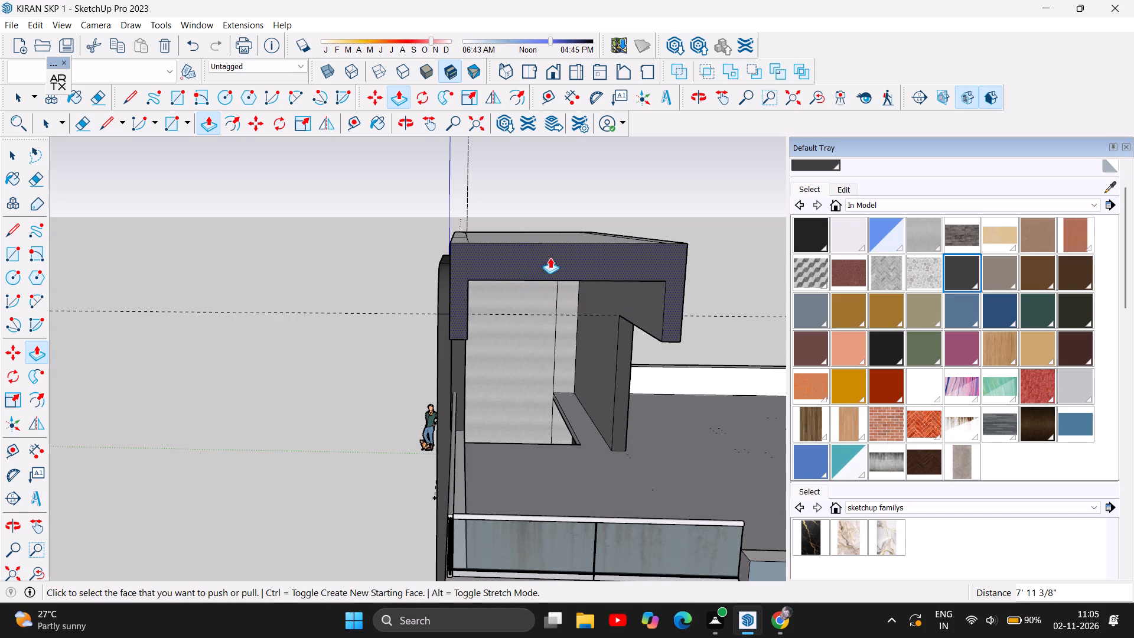
pyautogui.click(549, 256)
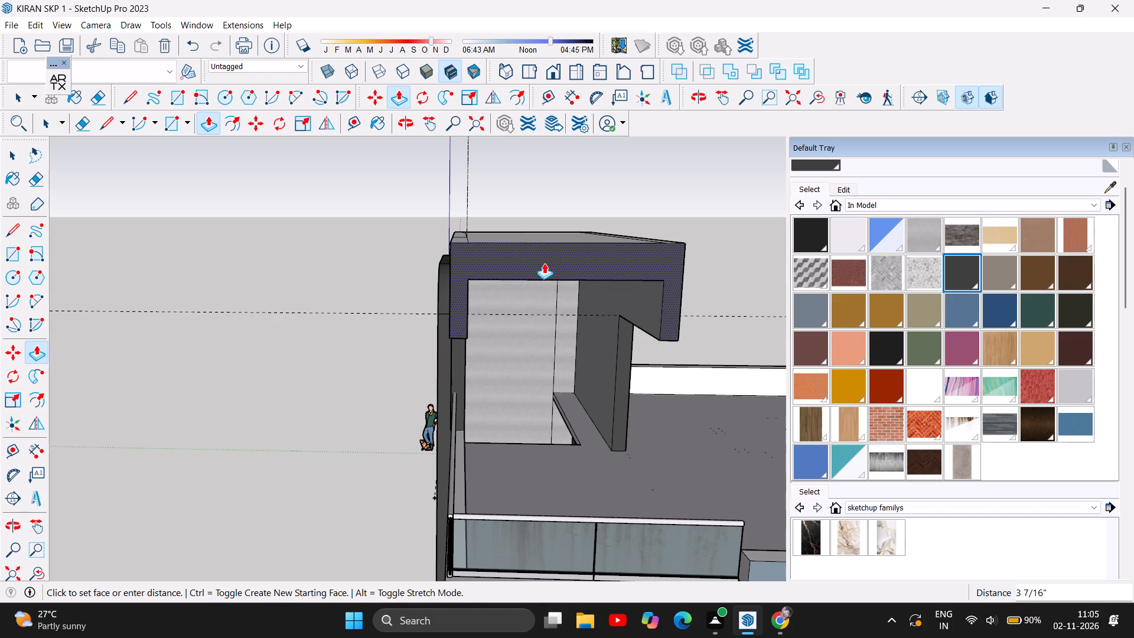
pyautogui.click(543, 264)
# Examine the tower's extended top beam from the front and the terrace side of the house.
pyautogui.click(405, 122)
pyautogui.moveTo(233, 308); pyautogui.dragTo(251, 307)
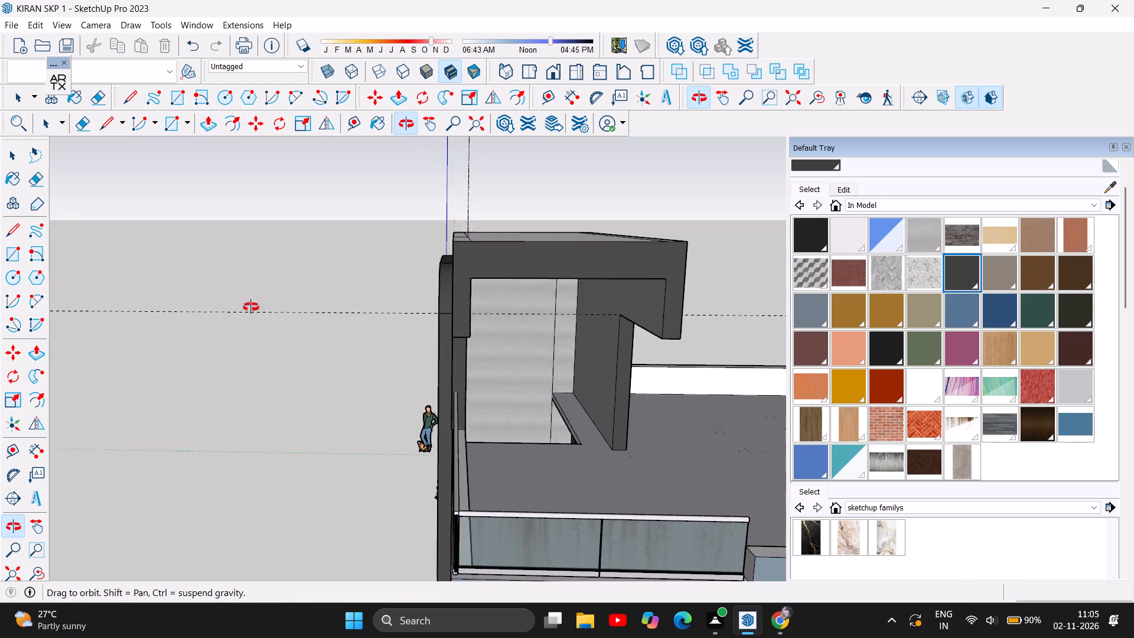
pyautogui.moveTo(251, 307); pyautogui.dragTo(687, 293)
pyautogui.scroll(-1, 178, 383)
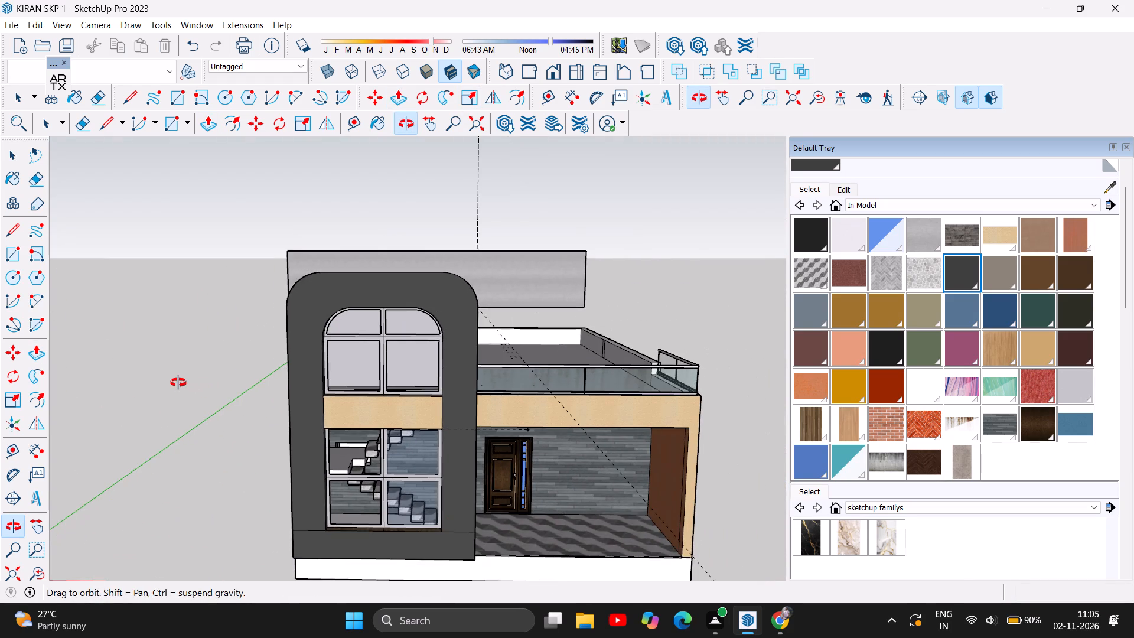
pyautogui.scroll(-3, 178, 383)
pyautogui.scroll(-2, 479, 298)
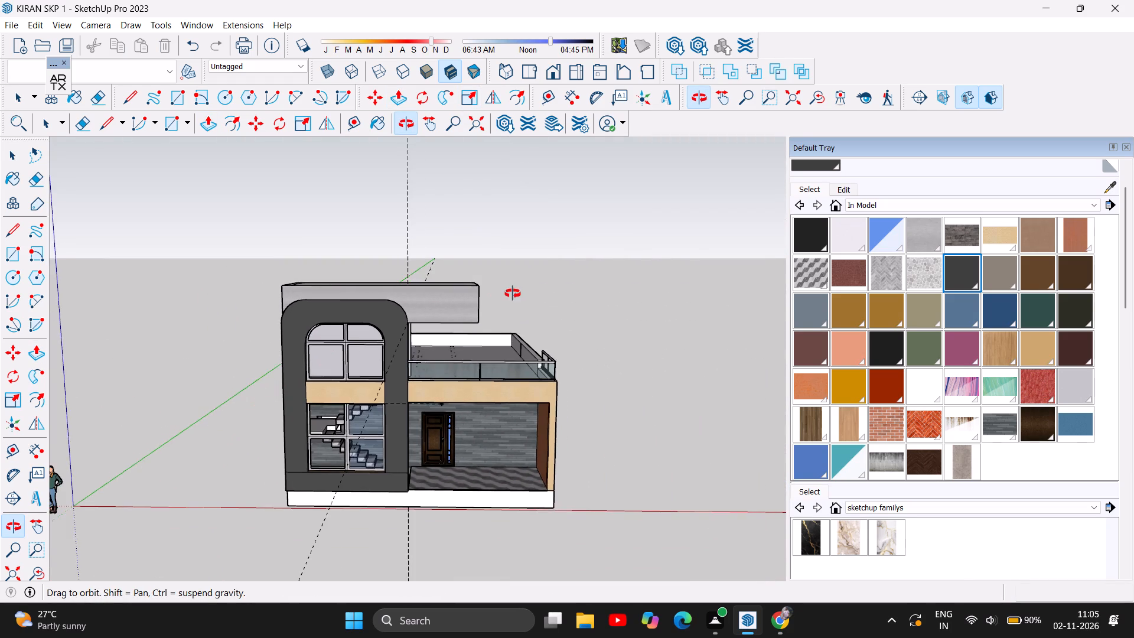
pyautogui.scroll(-2, 513, 294)
pyautogui.scroll(4, 543, 446)
pyautogui.scroll(1, 484, 359)
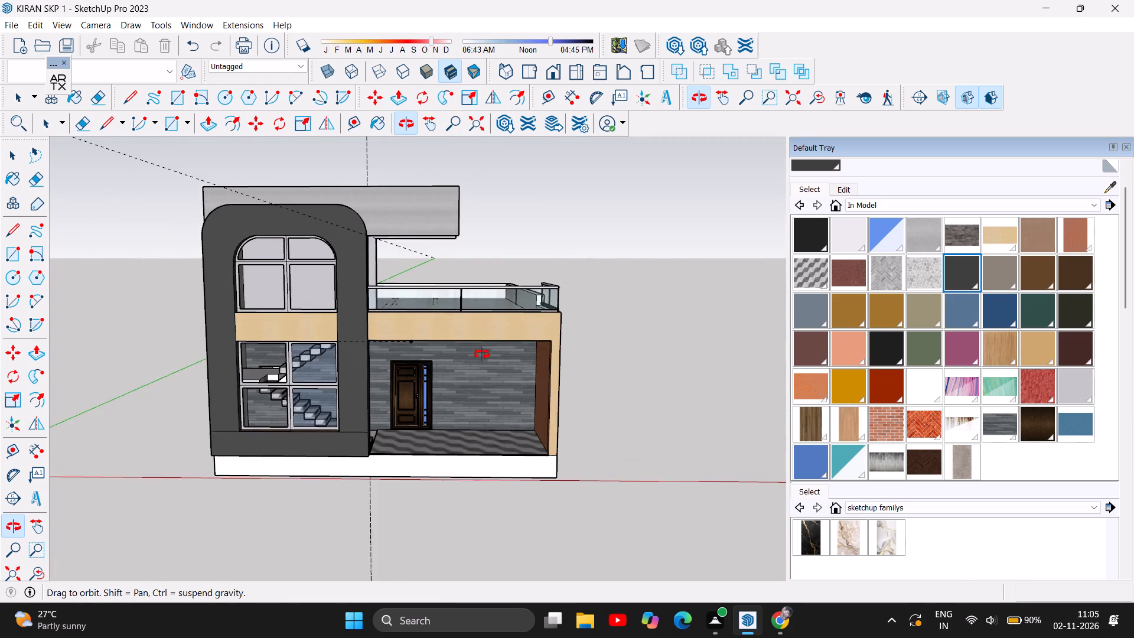
pyautogui.scroll(1, 482, 354)
pyautogui.moveTo(454, 412); pyautogui.dragTo(0, 464)
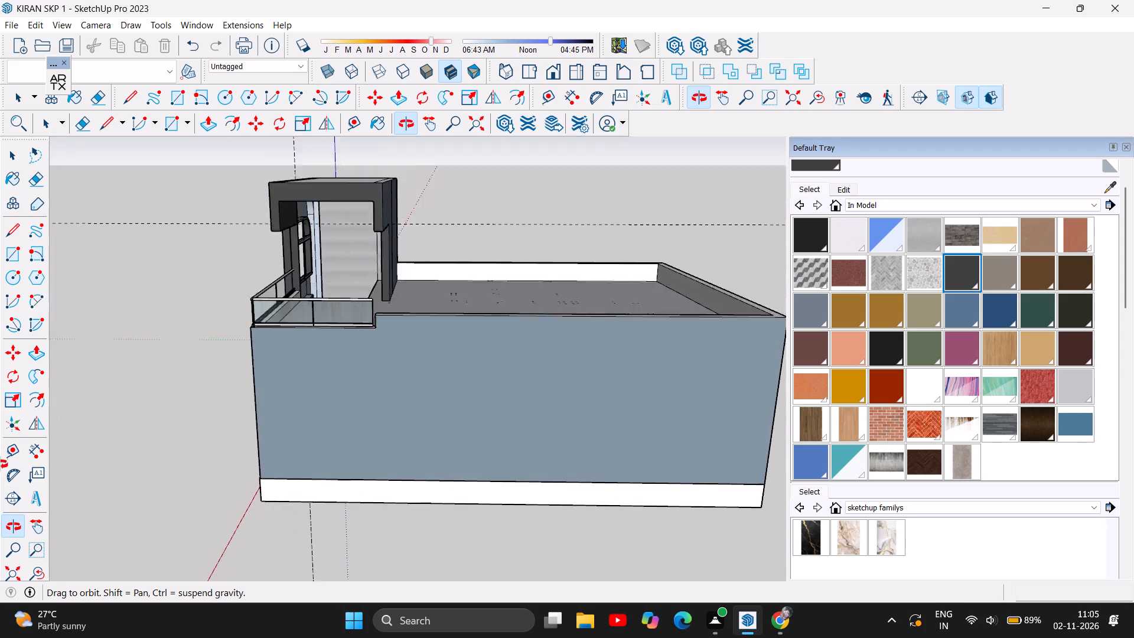
# Examine the tower's top overhang from the front, both sides, above and below the terrace.
pyautogui.moveTo(0, 464); pyautogui.dragTo(404, 385)
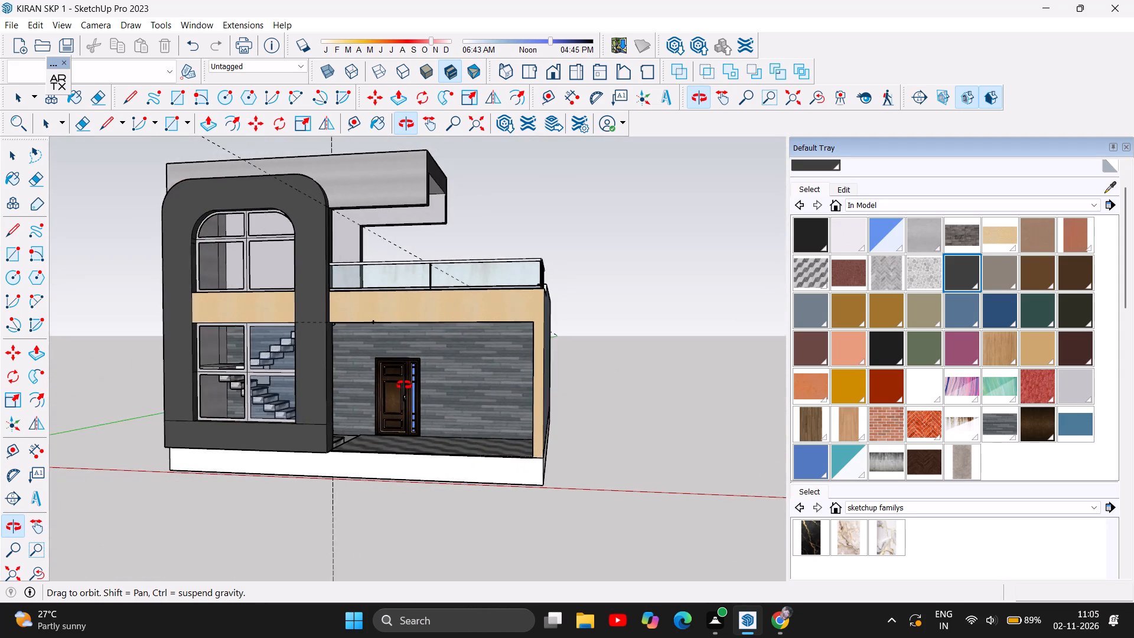
pyautogui.moveTo(404, 385); pyautogui.dragTo(387, 392)
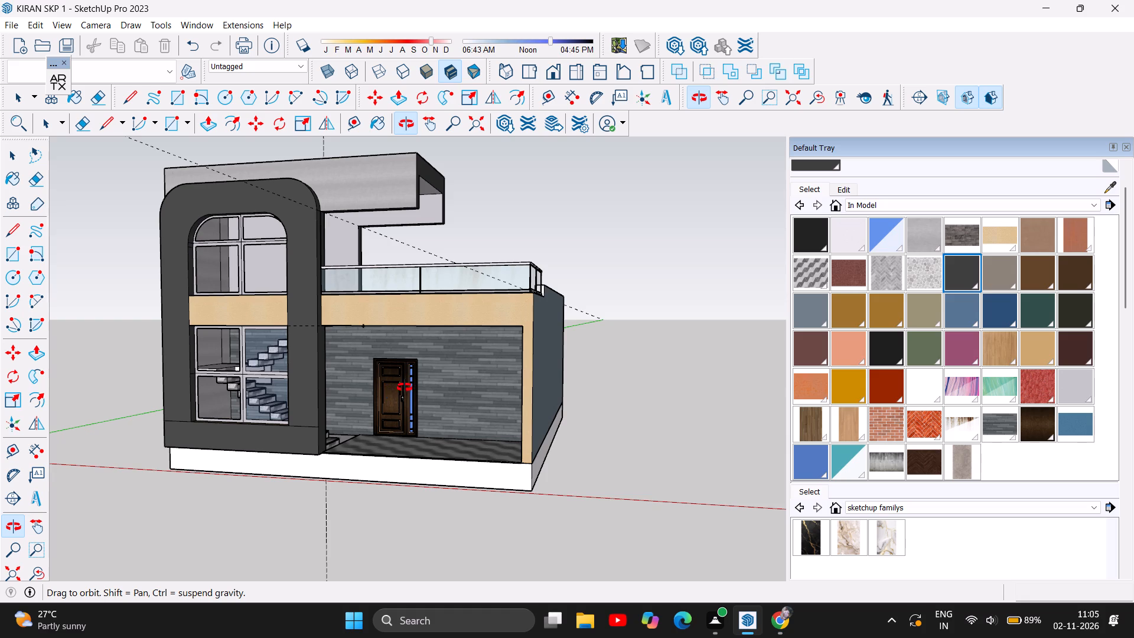
pyautogui.moveTo(413, 363); pyautogui.dragTo(683, 393)
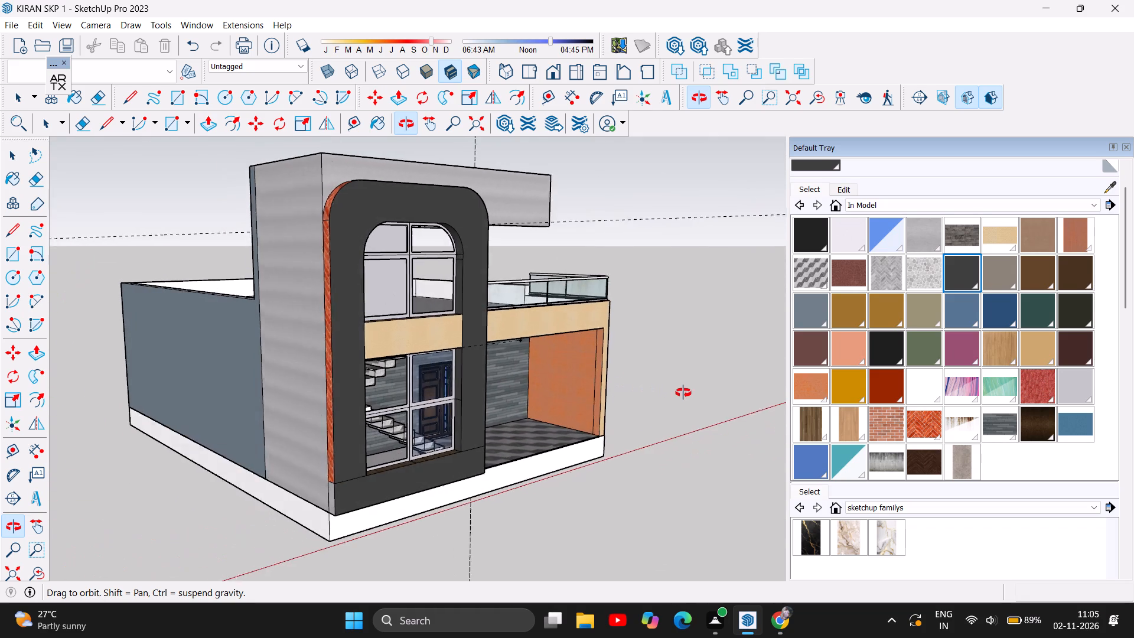
pyautogui.moveTo(683, 393); pyautogui.dragTo(48, 453)
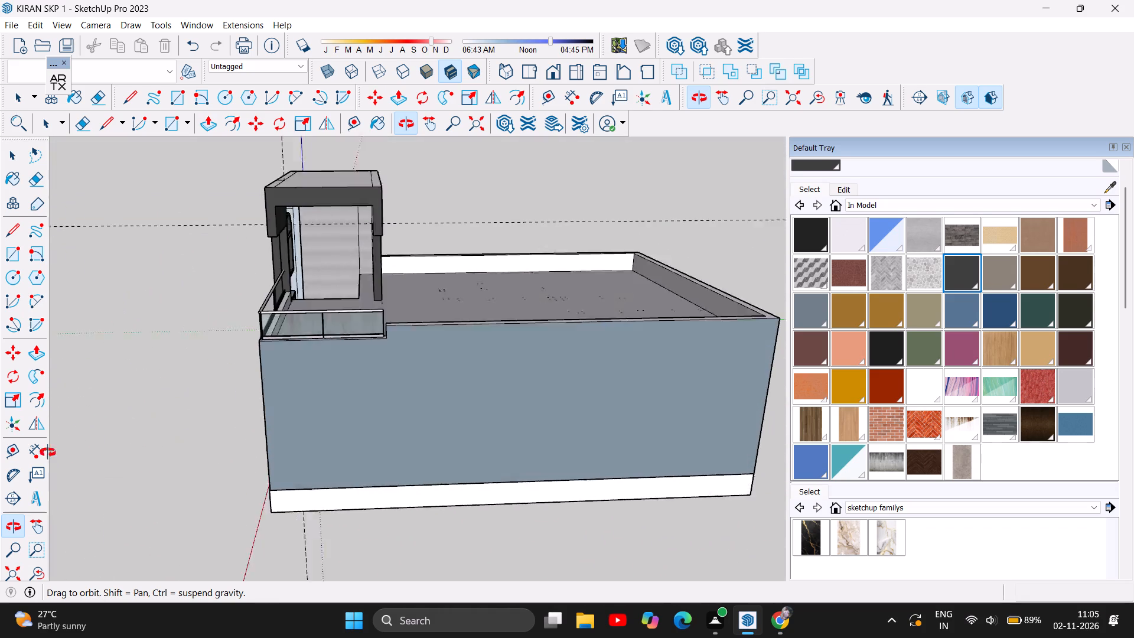
pyautogui.moveTo(48, 453); pyautogui.dragTo(1, 493)
pyautogui.moveTo(4, 490); pyautogui.dragTo(17, 482)
pyautogui.moveTo(434, 285); pyautogui.dragTo(369, 253)
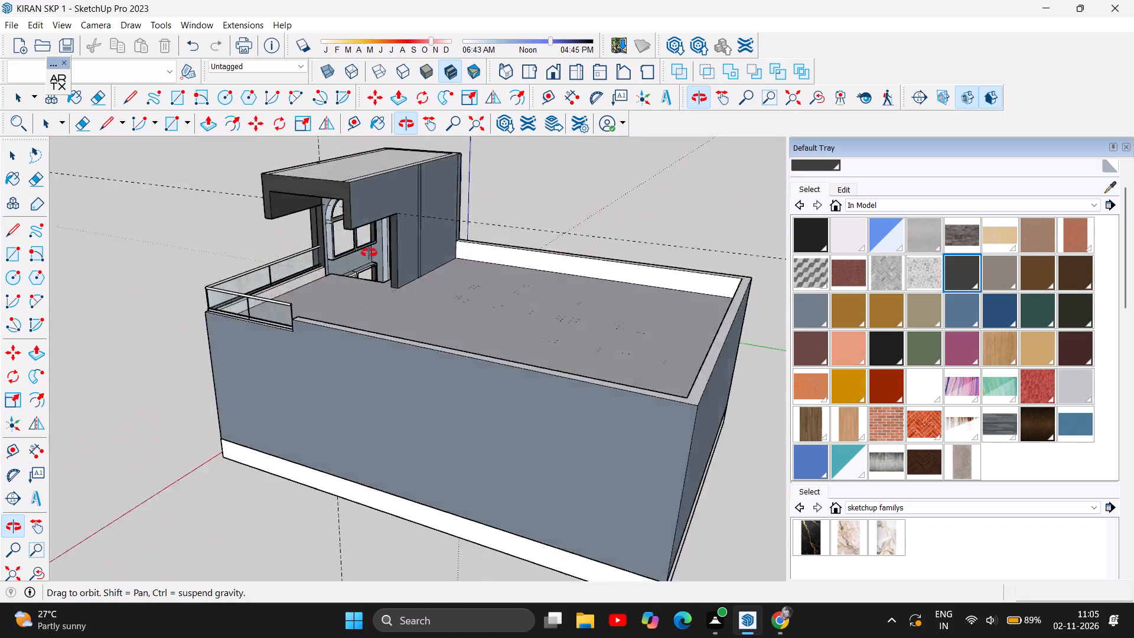
pyautogui.moveTo(369, 253); pyautogui.dragTo(729, 209)
pyautogui.moveTo(688, 207); pyautogui.dragTo(682, 207)
pyautogui.moveTo(323, 206); pyautogui.dragTo(386, 189)
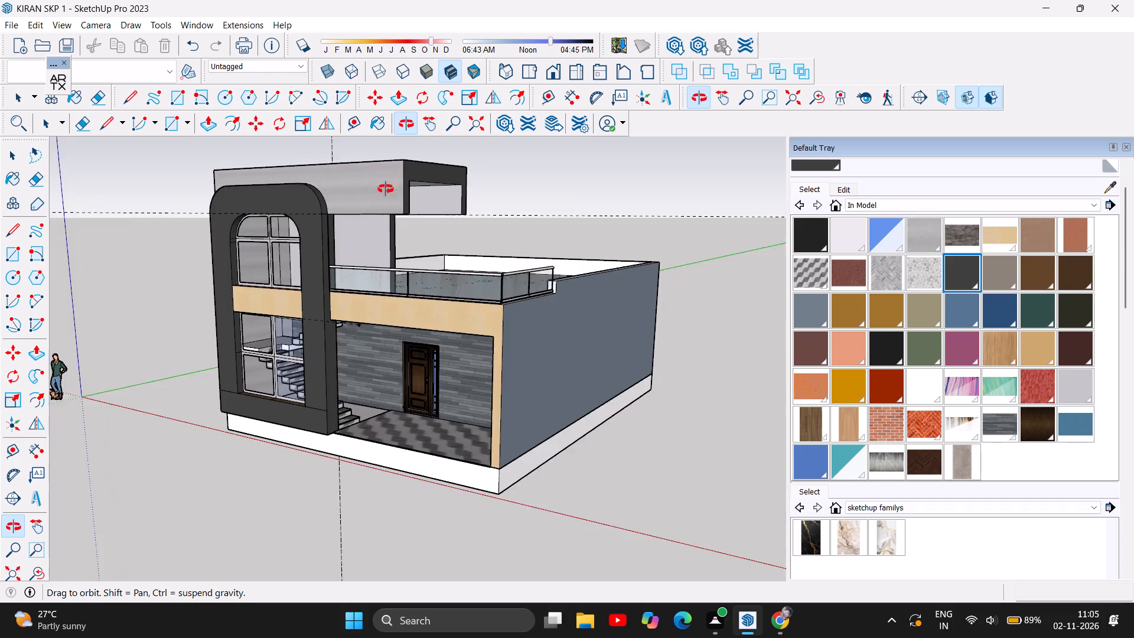
pyautogui.moveTo(386, 189); pyautogui.dragTo(547, 162)
pyautogui.moveTo(545, 162); pyautogui.dragTo(304, 103)
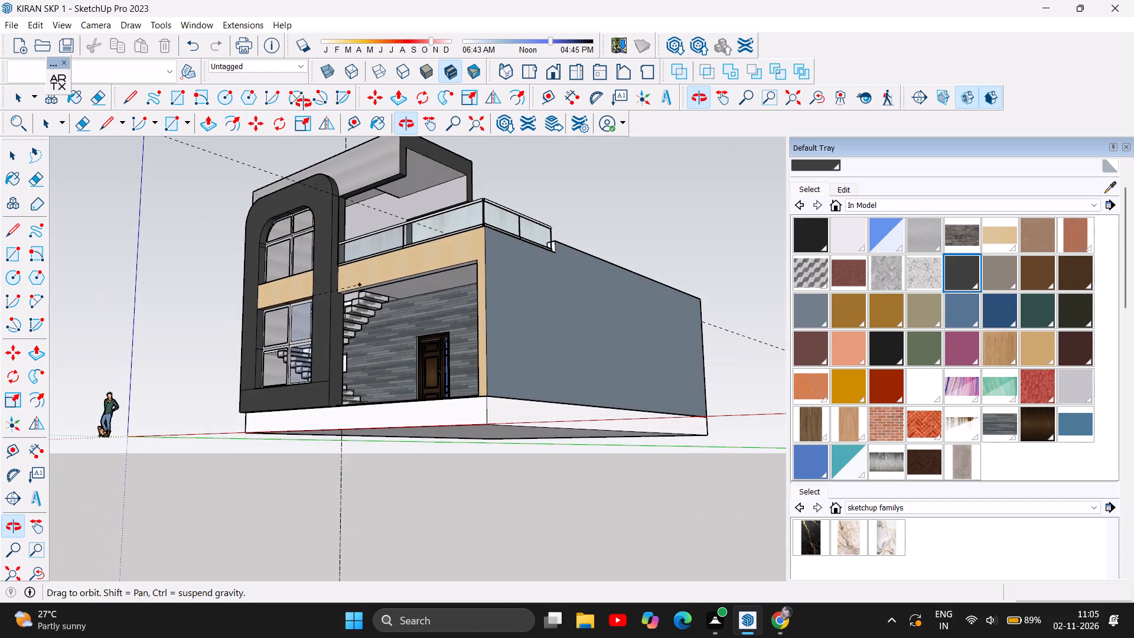
pyautogui.moveTo(304, 103); pyautogui.dragTo(210, 251)
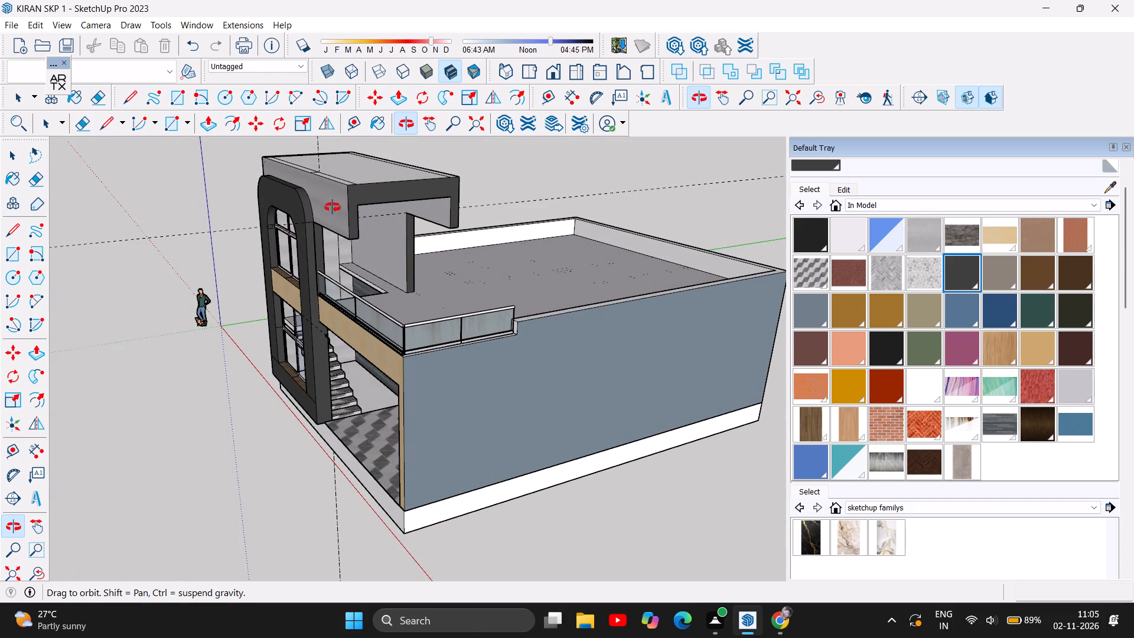
pyautogui.scroll(3, 334, 207)
pyautogui.moveTo(408, 260); pyautogui.dragTo(327, 148)
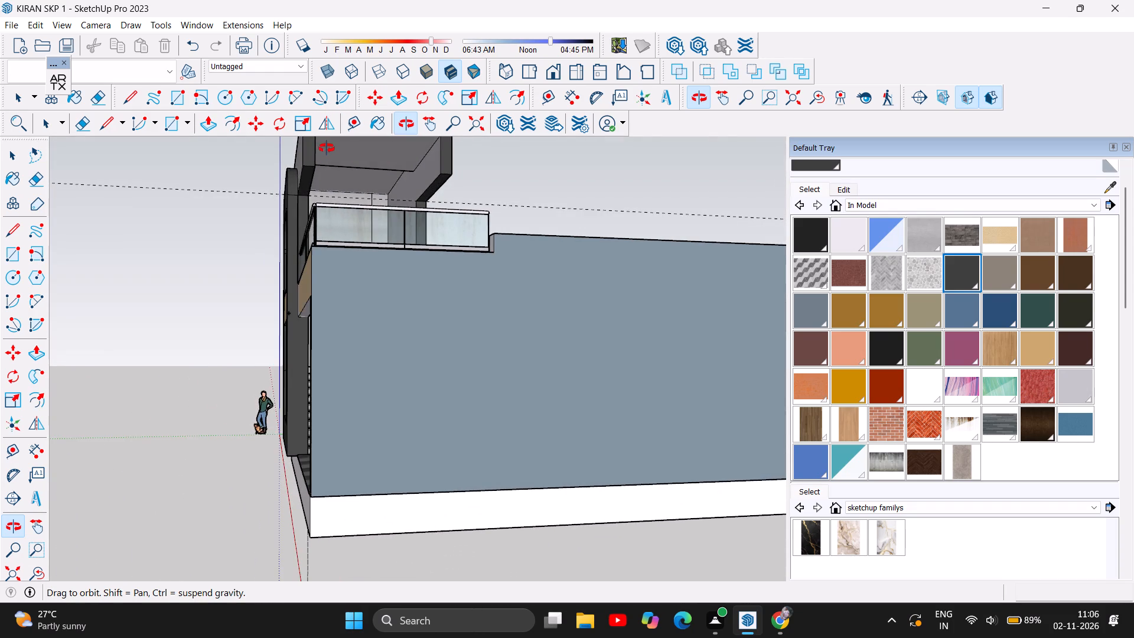
pyautogui.moveTo(327, 148); pyautogui.dragTo(327, 139)
pyautogui.scroll(-1, 431, 609)
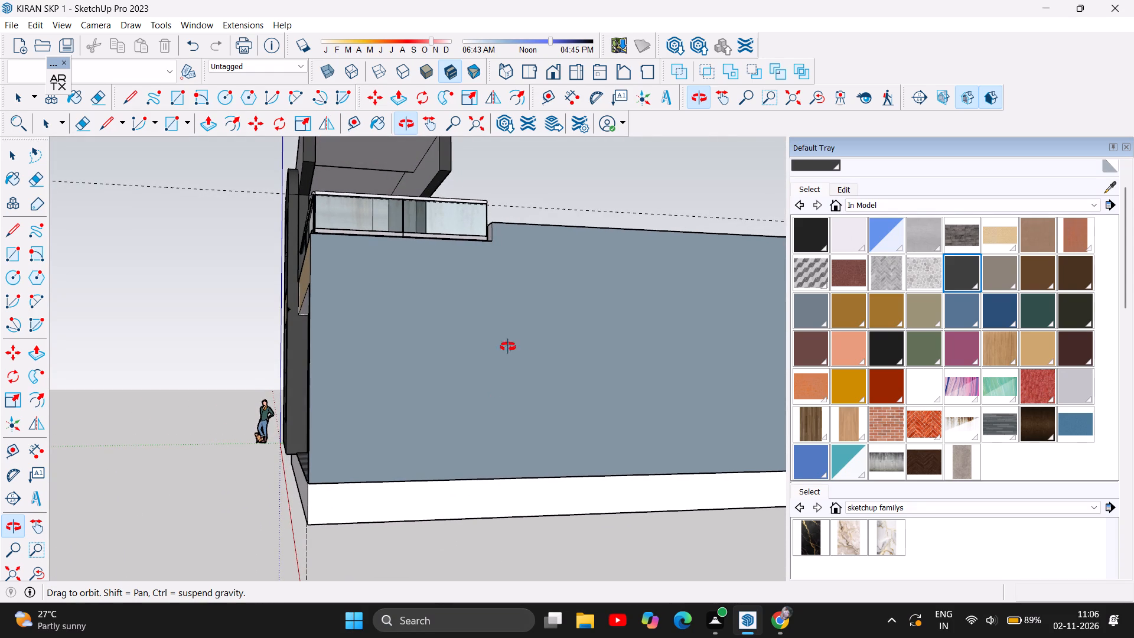
pyautogui.scroll(-4, 560, 427)
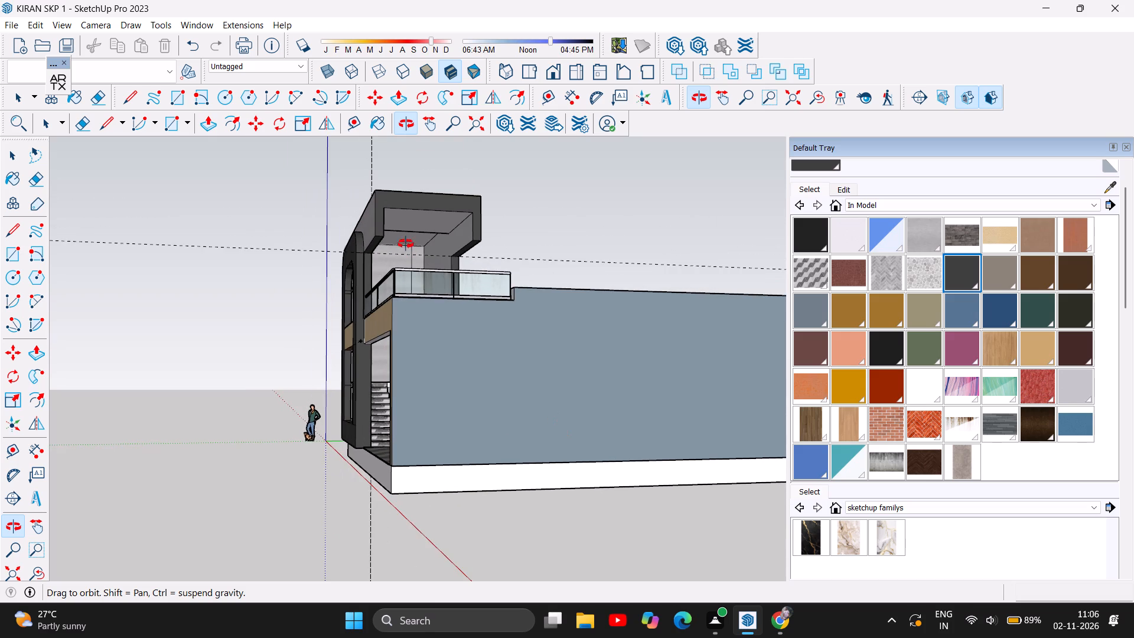
# Push the undersides of the terrace overhang's front and rear side drops up by about 1' 9 7/16", keeping both level.
pyautogui.scroll(8, 397, 232)
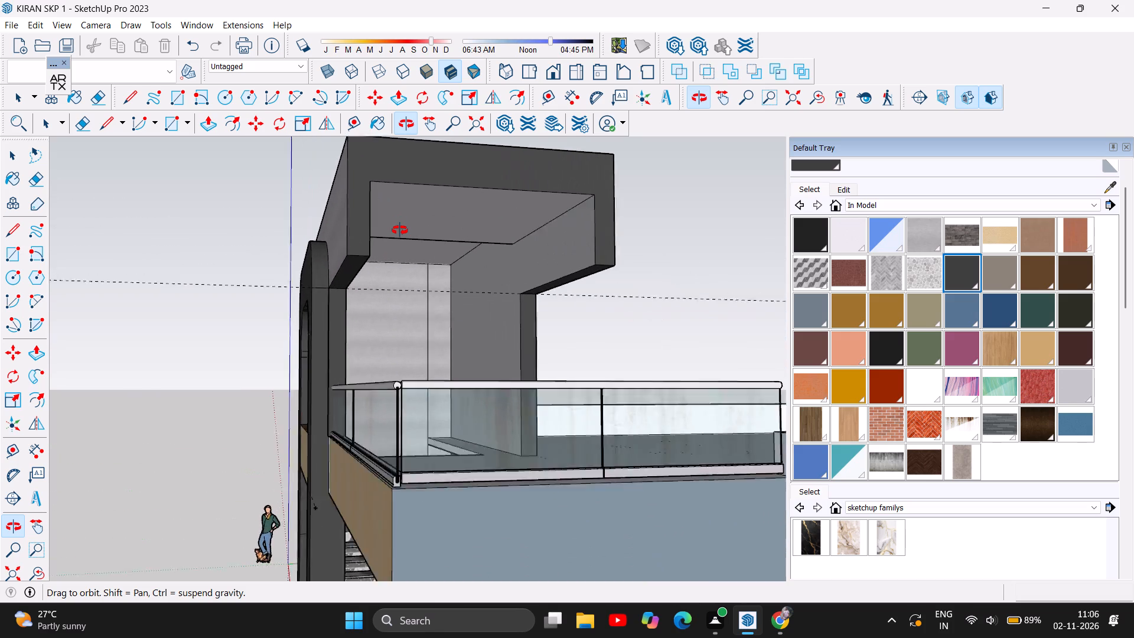
pyautogui.scroll(3, 400, 230)
pyautogui.moveTo(421, 283); pyautogui.dragTo(418, 260)
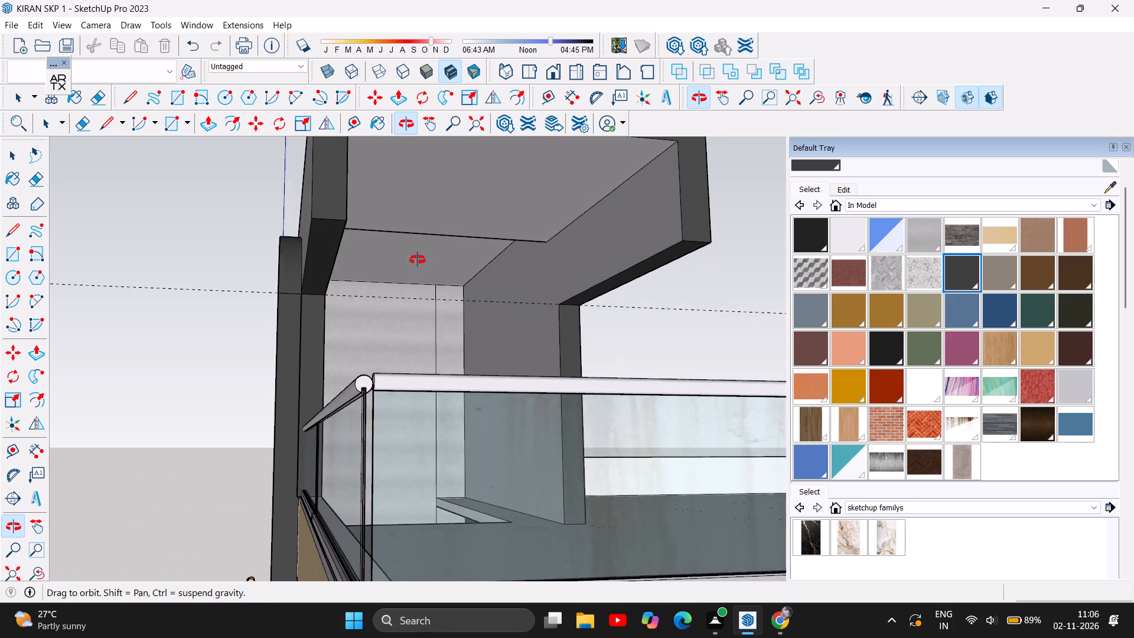
pyautogui.moveTo(418, 260); pyautogui.dragTo(418, 261)
pyautogui.click(207, 124)
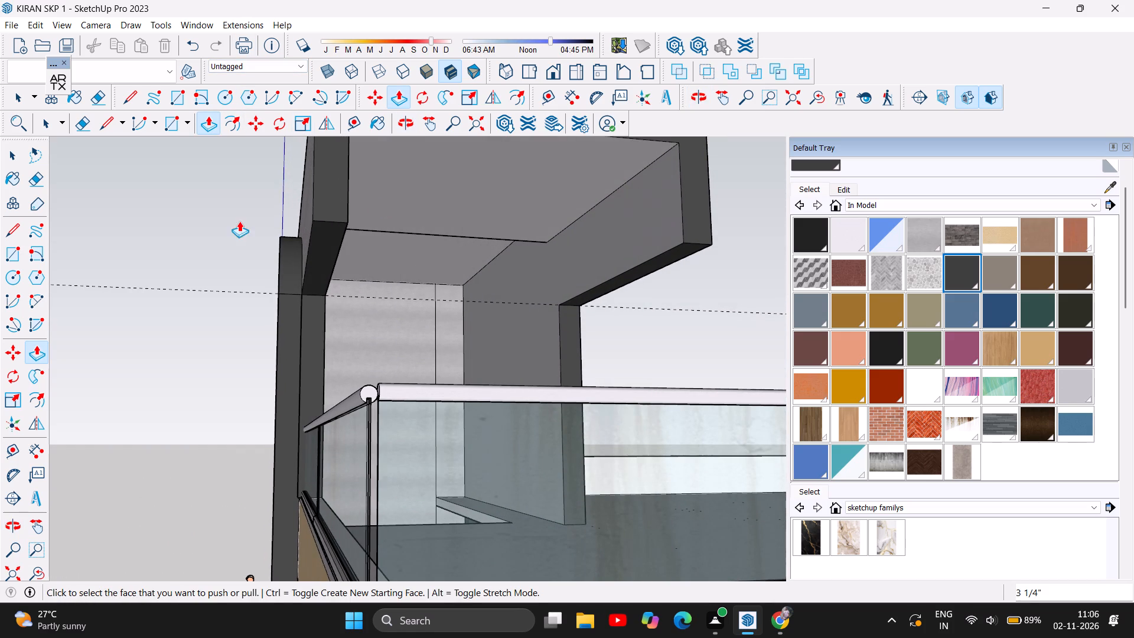
pyautogui.click(320, 253)
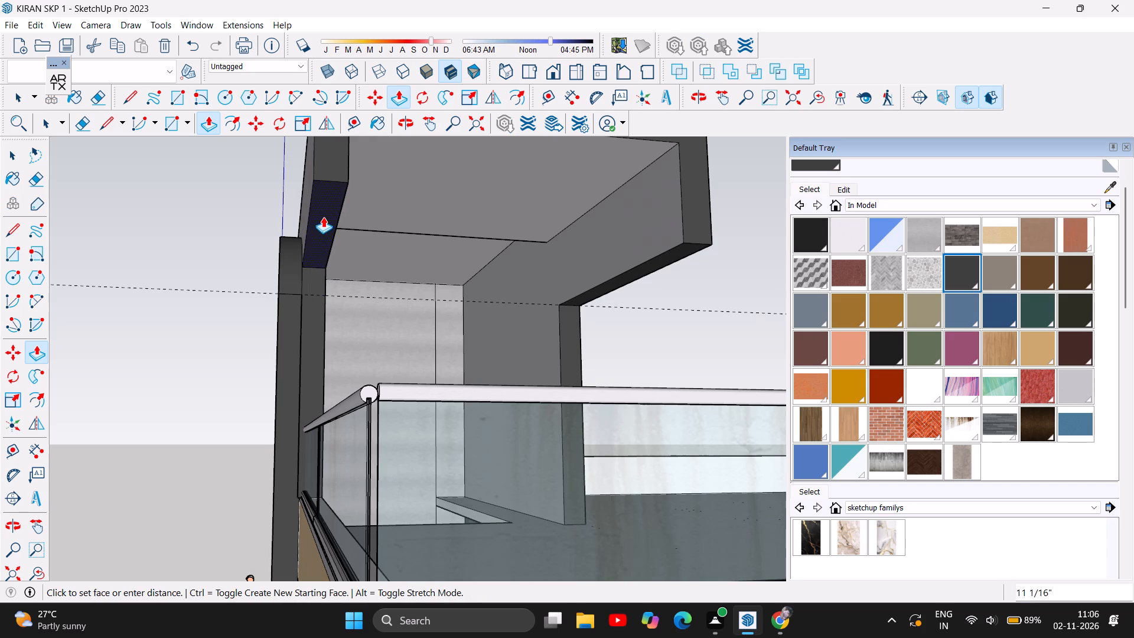
pyautogui.click(325, 184)
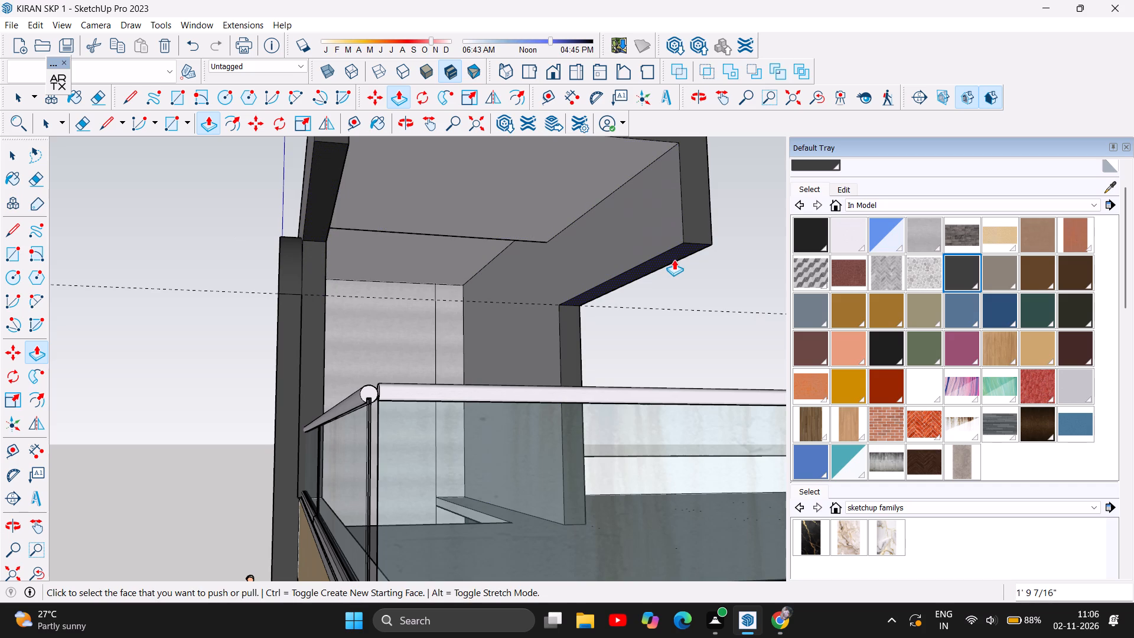
pyautogui.click(674, 259)
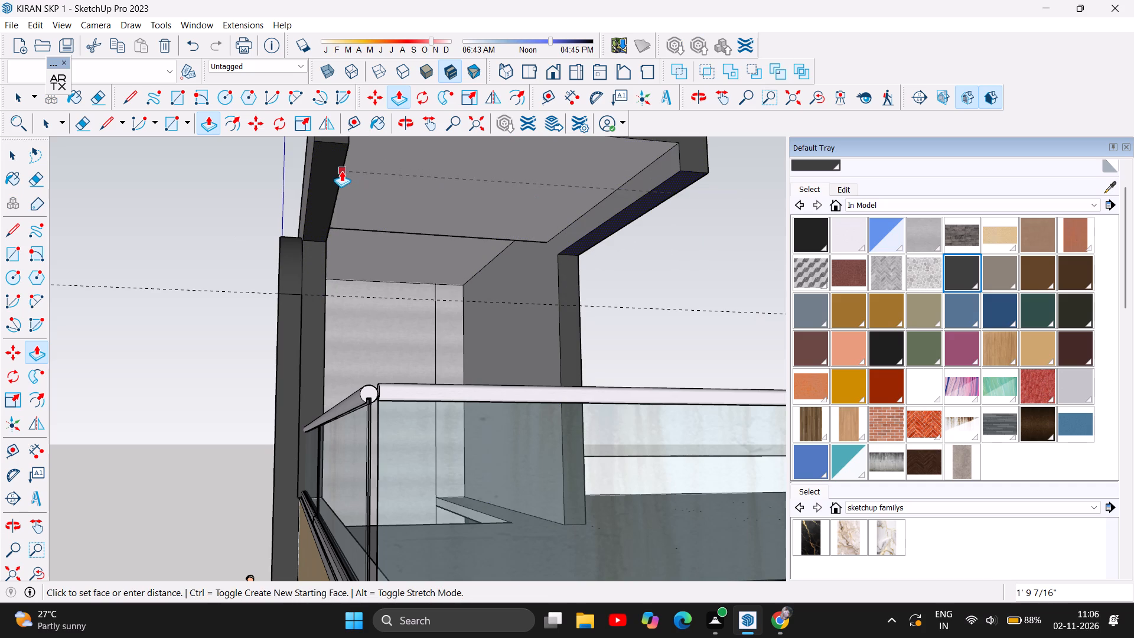
pyautogui.click(341, 171)
# Examine the slimmed overhang and the whole house from the front, above, the terrace side and the rear.
pyautogui.click(407, 119)
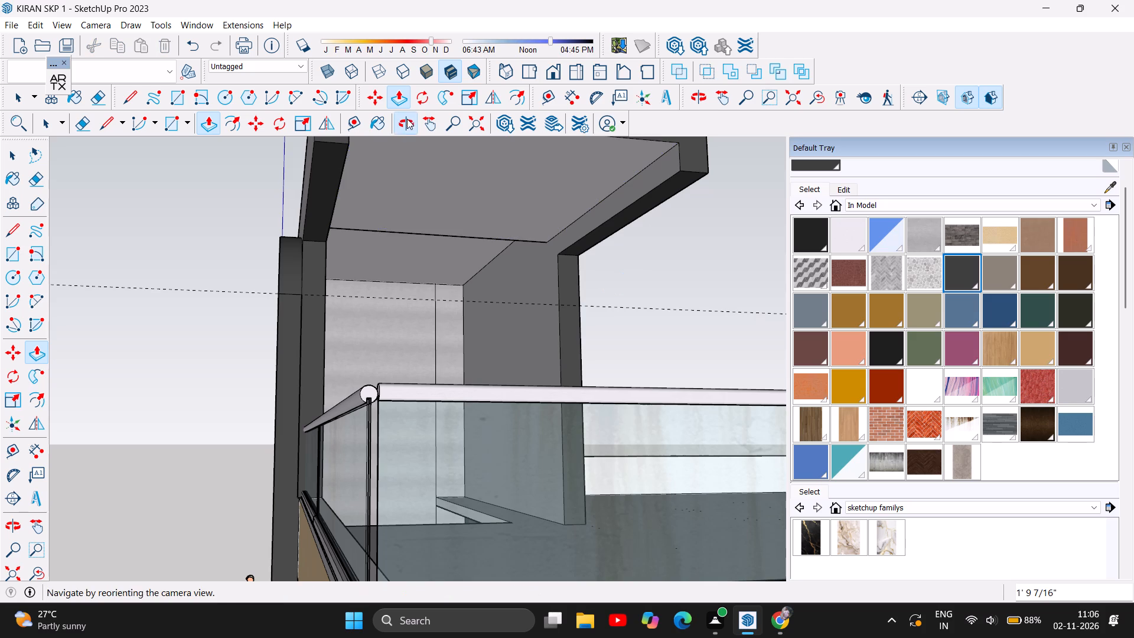
pyautogui.moveTo(396, 224); pyautogui.dragTo(683, 318)
pyautogui.scroll(1, 301, 289)
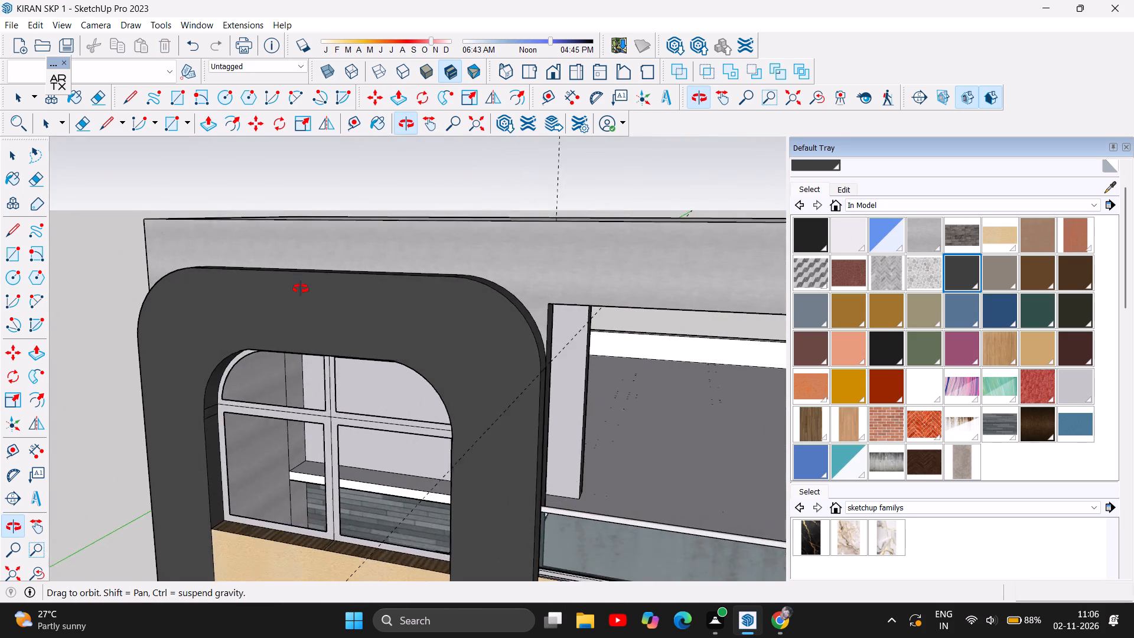
pyautogui.scroll(-4, 301, 289)
pyautogui.moveTo(263, 291); pyautogui.dragTo(412, 275)
pyautogui.scroll(-5, 84, 299)
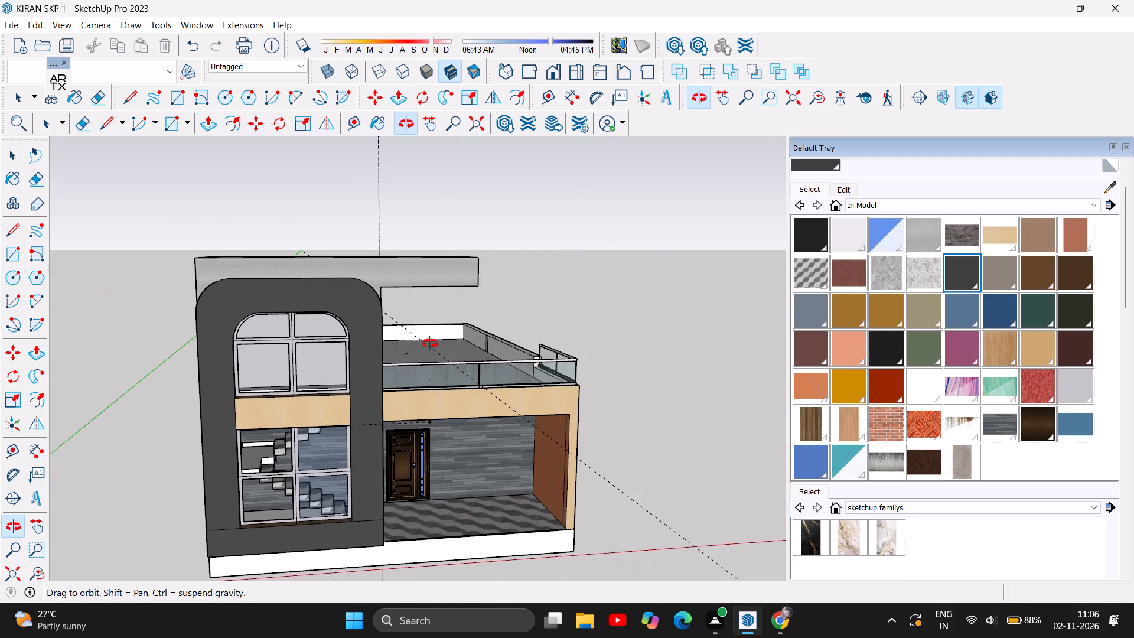
pyautogui.moveTo(430, 343); pyautogui.dragTo(524, 444)
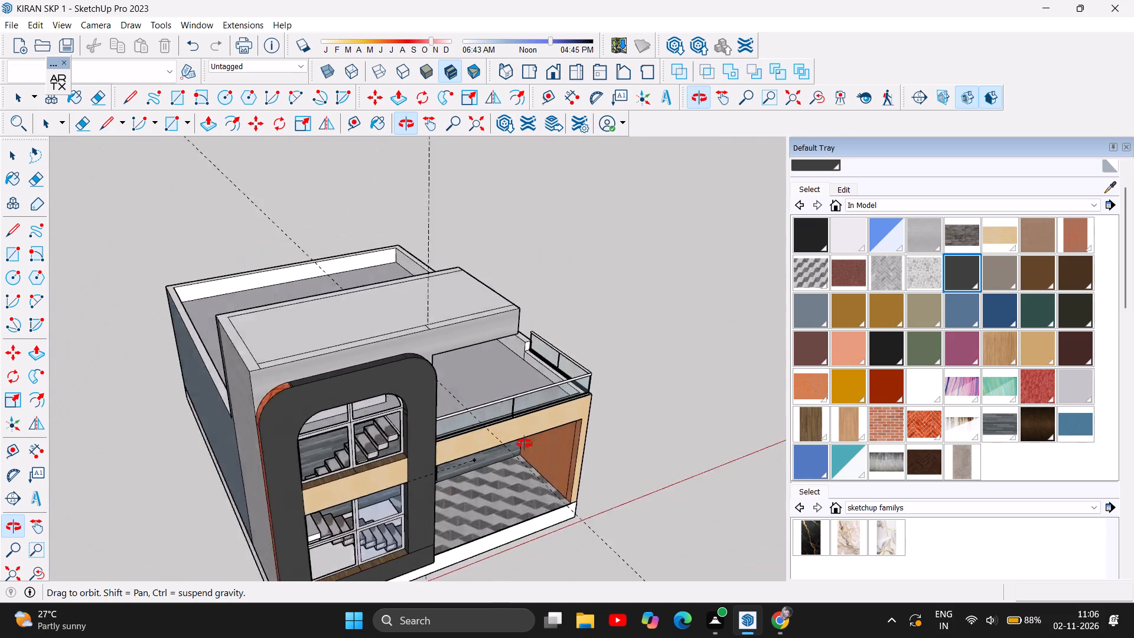
pyautogui.moveTo(524, 444); pyautogui.dragTo(396, 330)
pyautogui.scroll(-5, 433, 357)
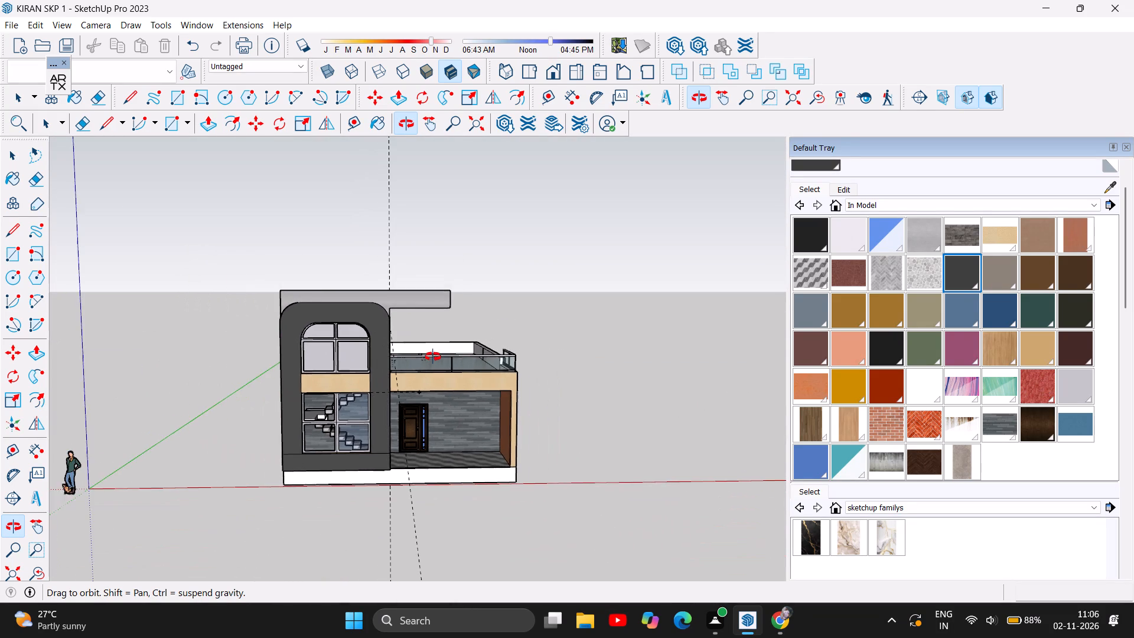
pyautogui.scroll(-1, 433, 357)
pyautogui.moveTo(478, 416); pyautogui.dragTo(569, 388)
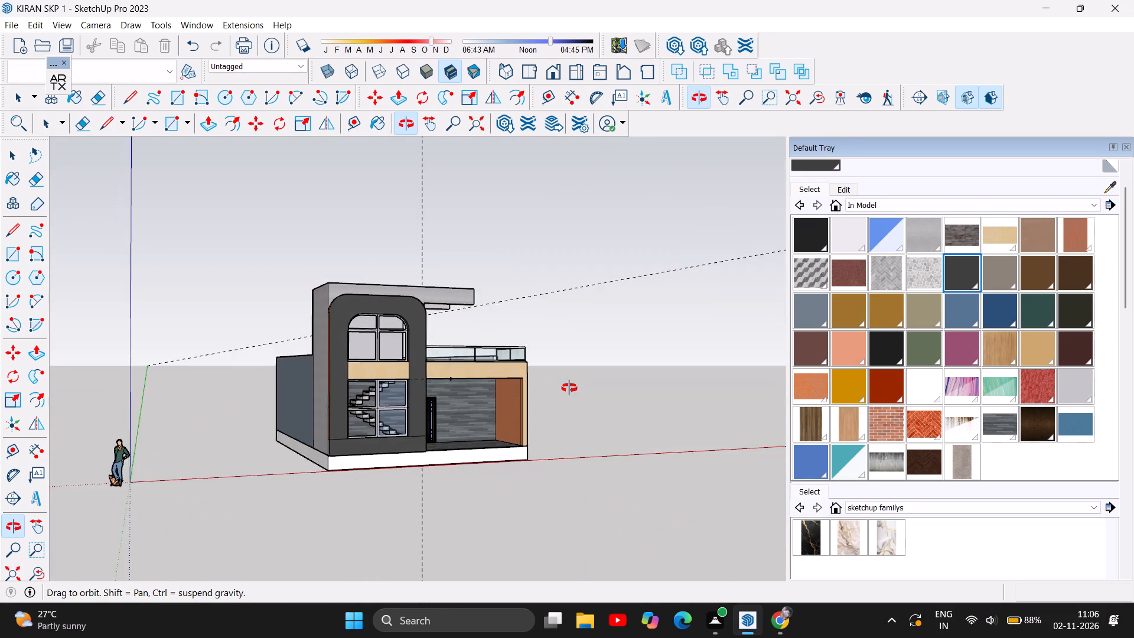
pyautogui.moveTo(569, 388); pyautogui.dragTo(457, 390)
pyautogui.click(457, 390)
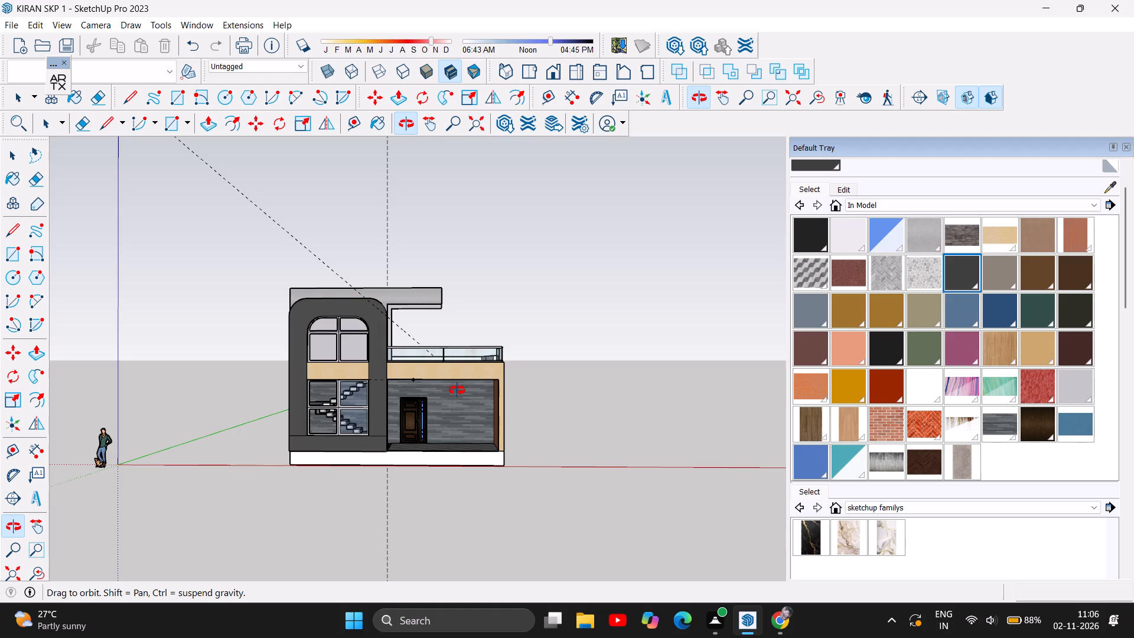
pyautogui.moveTo(537, 389); pyautogui.dragTo(142, 532)
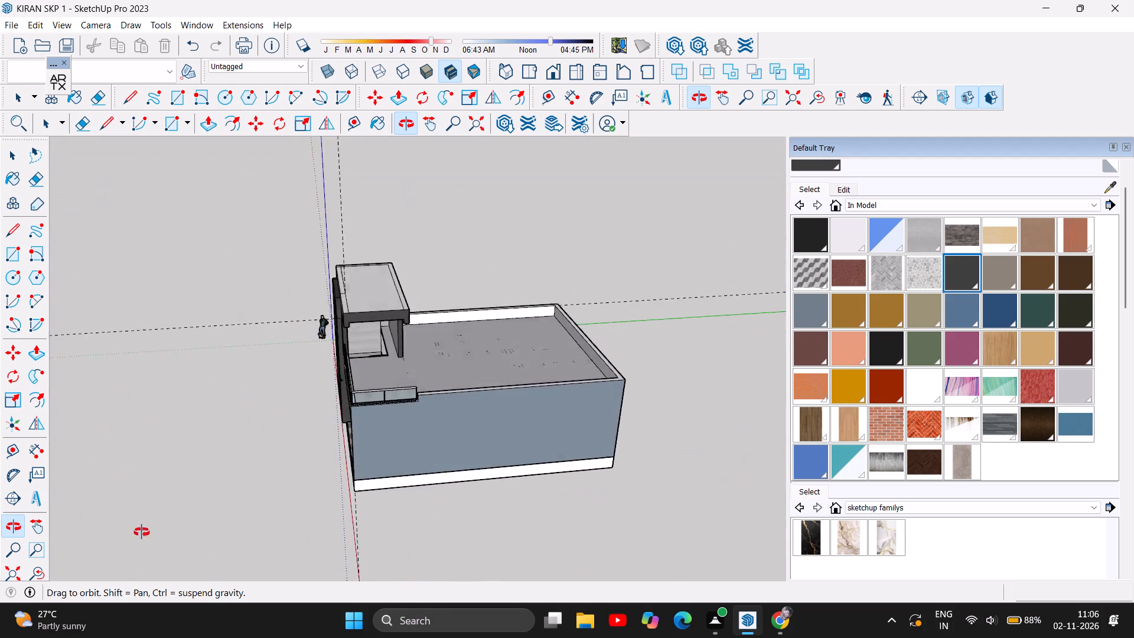
pyautogui.moveTo(142, 532); pyautogui.dragTo(551, 392)
pyautogui.moveTo(550, 391); pyautogui.dragTo(312, 339)
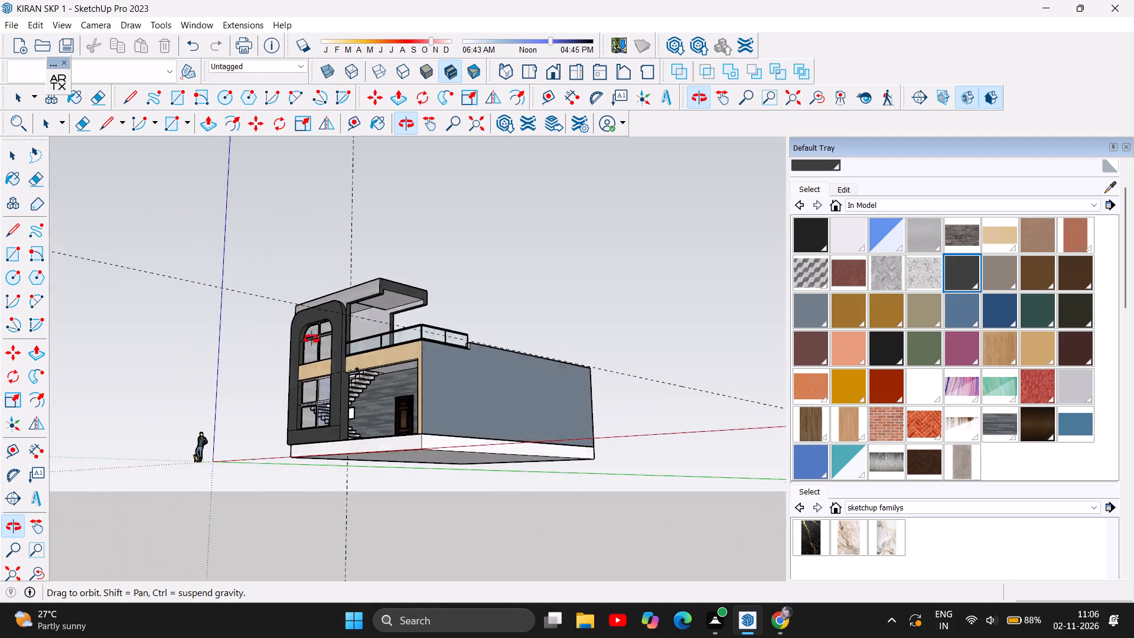
pyautogui.moveTo(312, 339); pyautogui.dragTo(19, 502)
pyautogui.moveTo(257, 295); pyautogui.dragTo(261, 374)
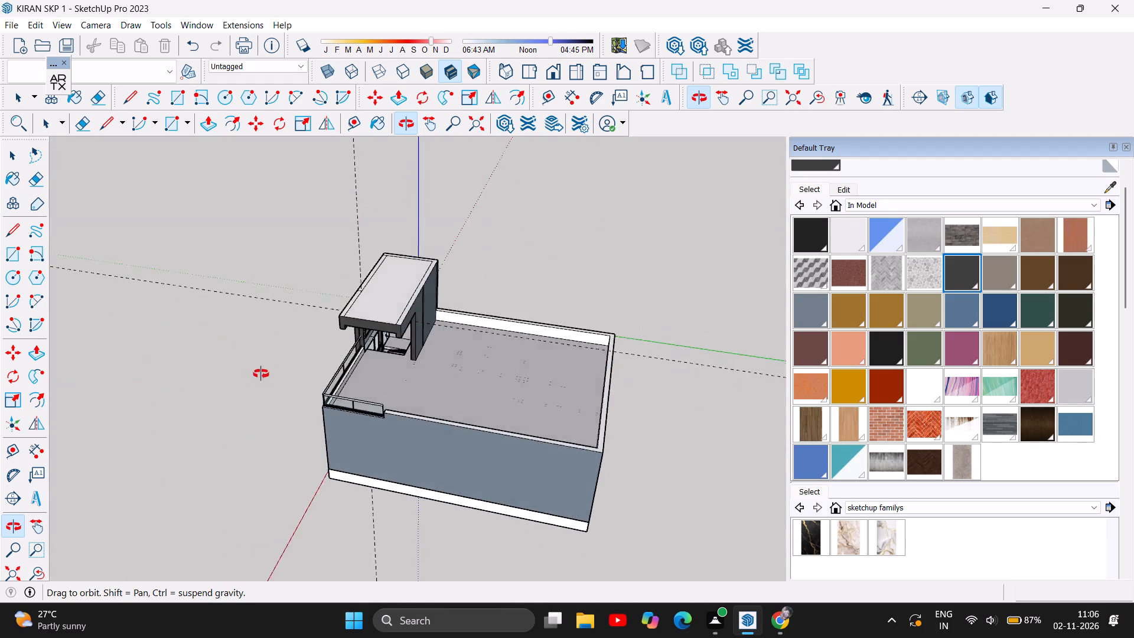
pyautogui.moveTo(261, 374); pyautogui.dragTo(353, 497)
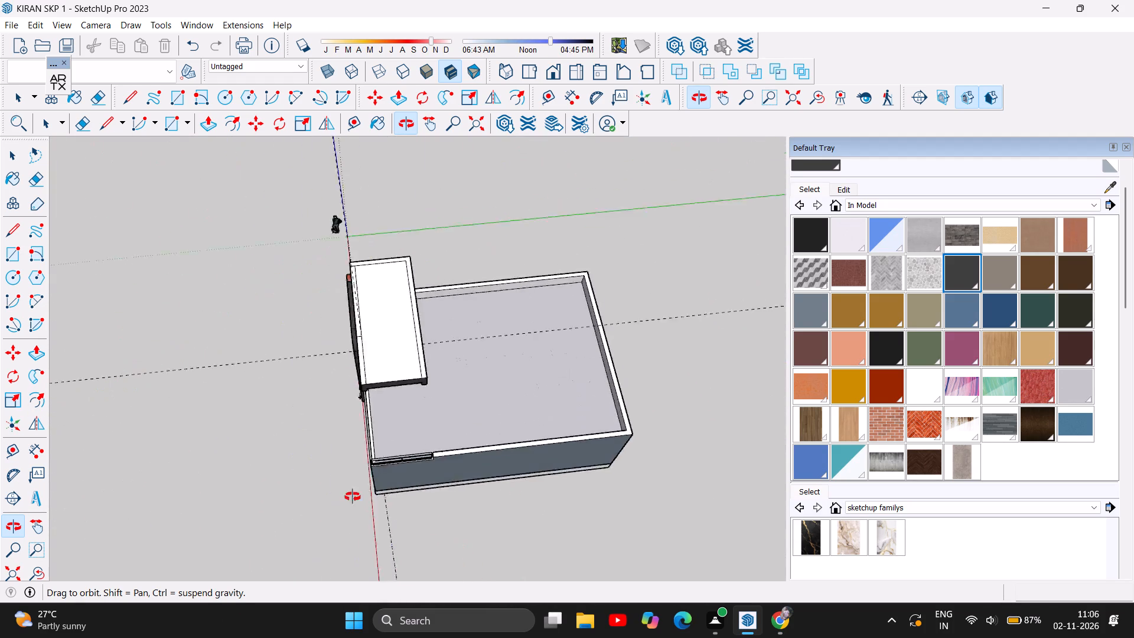
pyautogui.moveTo(353, 497); pyautogui.dragTo(162, 499)
pyautogui.moveTo(506, 429); pyautogui.dragTo(366, 213)
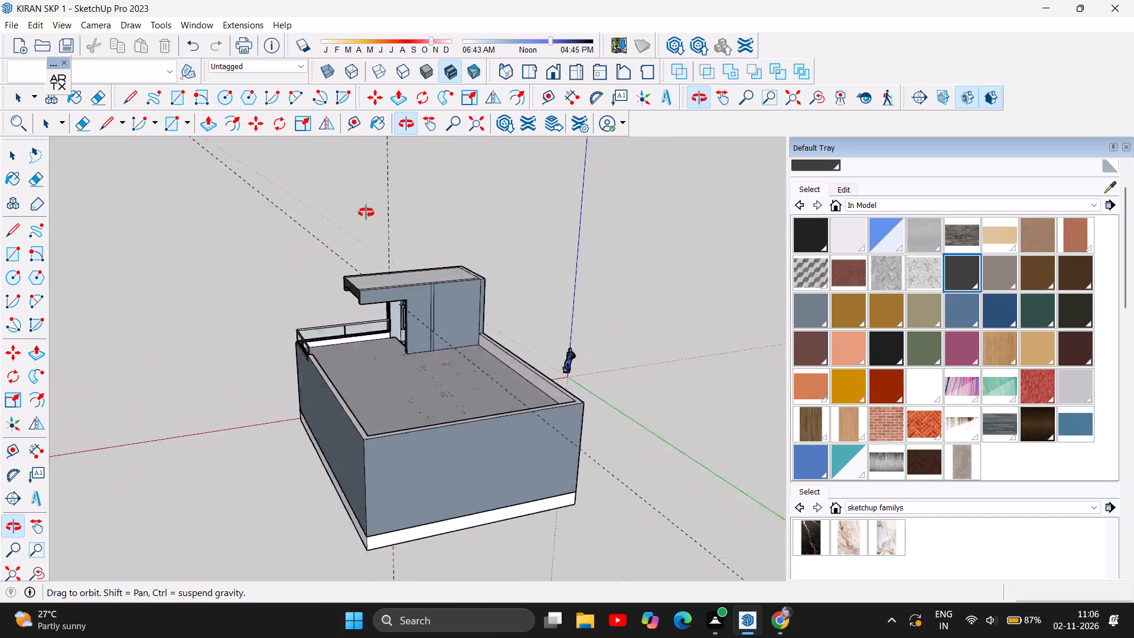
pyautogui.moveTo(366, 213); pyautogui.dragTo(436, 191)
pyautogui.moveTo(222, 335); pyautogui.dragTo(457, 290)
pyautogui.click(457, 290)
pyautogui.moveTo(283, 341); pyautogui.dragTo(429, 337)
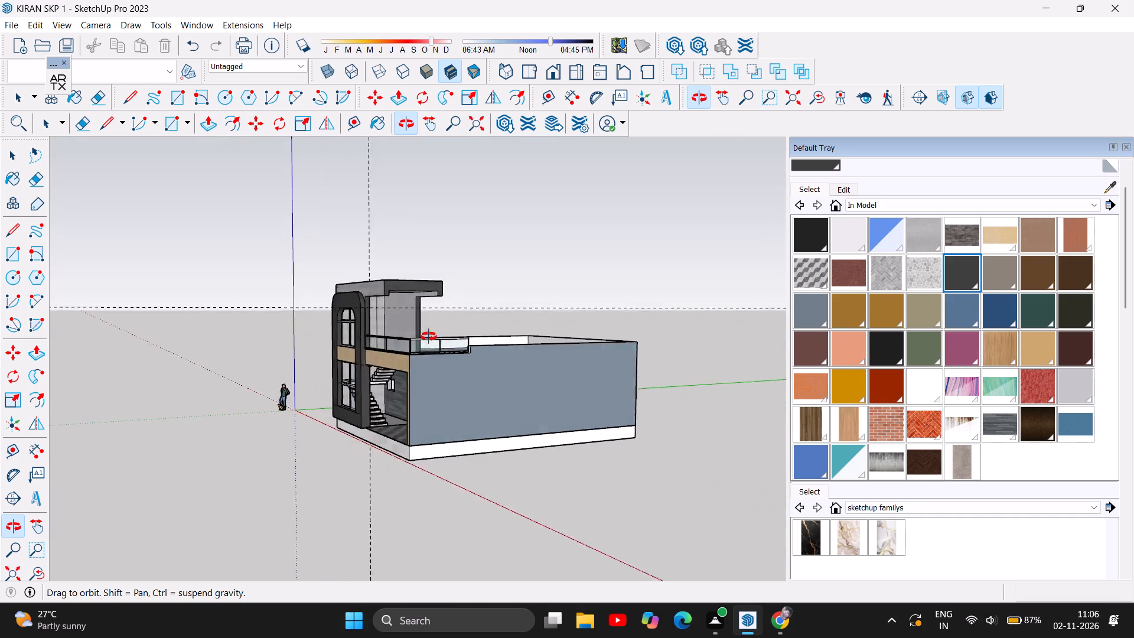
pyautogui.moveTo(429, 337); pyautogui.dragTo(598, 424)
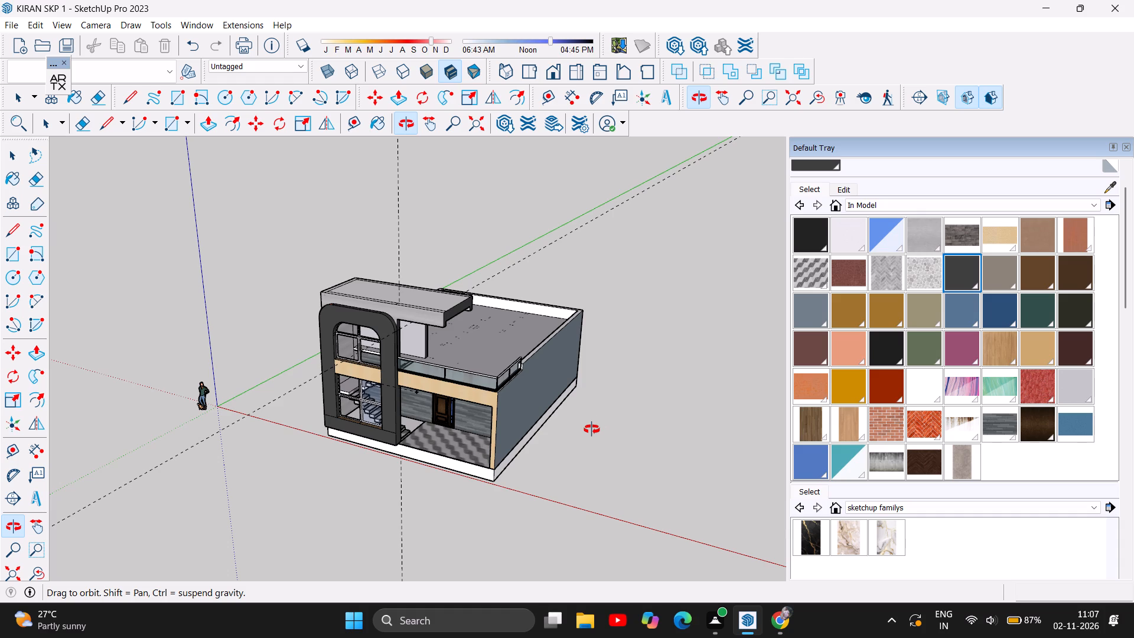
pyautogui.moveTo(472, 440); pyautogui.dragTo(535, 416)
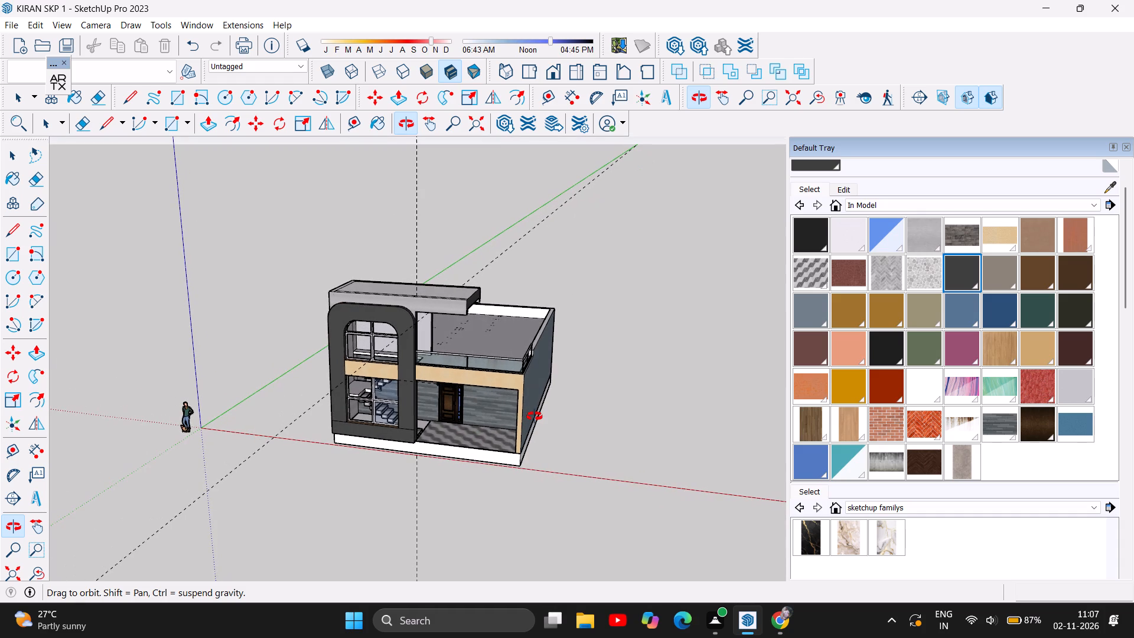
pyautogui.moveTo(535, 416); pyautogui.dragTo(552, 294)
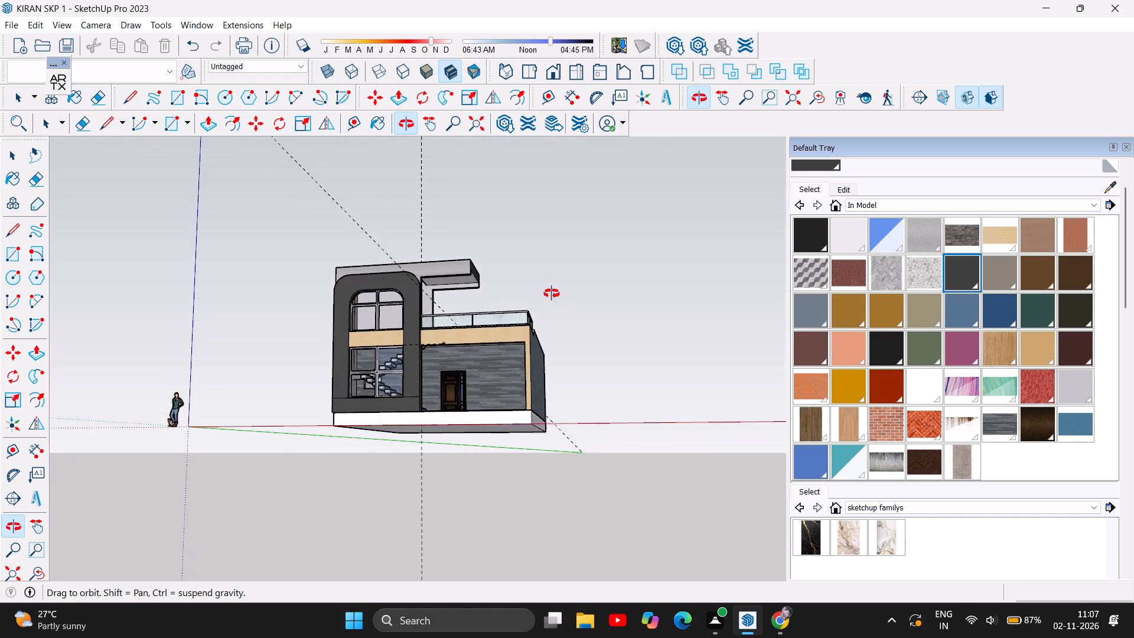
pyautogui.moveTo(552, 294); pyautogui.dragTo(382, 313)
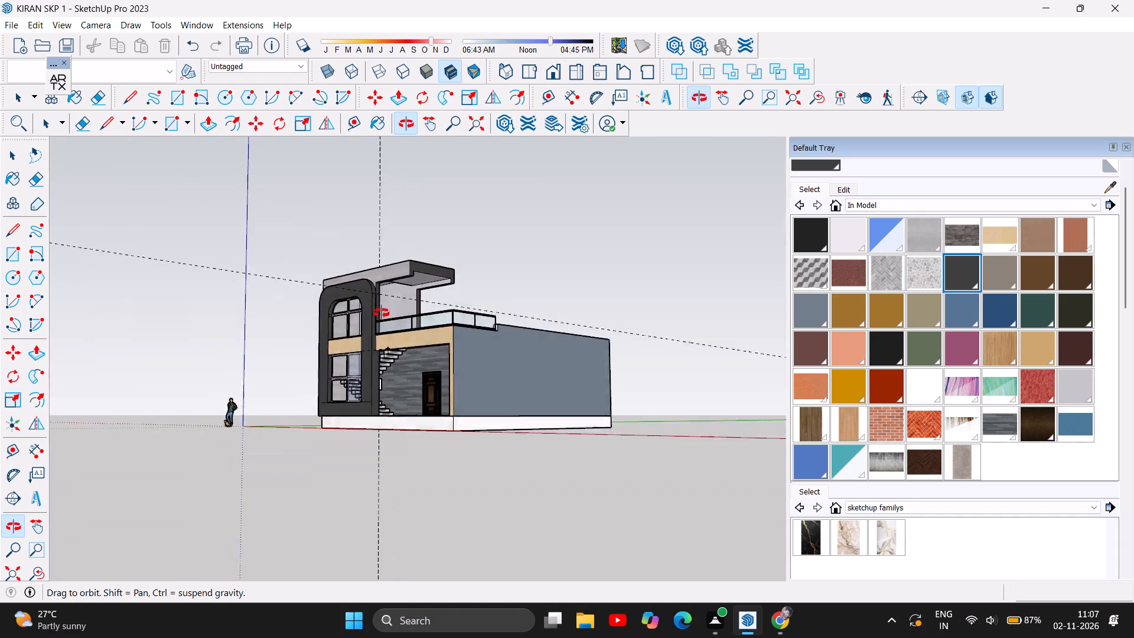
pyautogui.moveTo(382, 313); pyautogui.dragTo(632, 359)
pyautogui.scroll(2, 472, 414)
pyautogui.scroll(2, 504, 343)
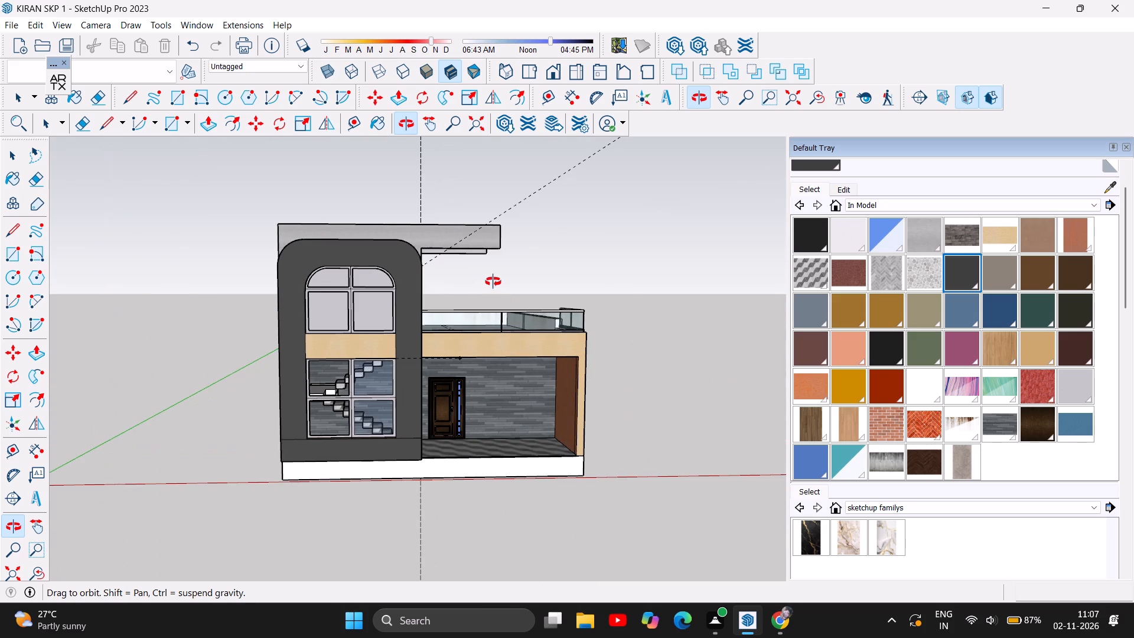
# Pull the underside of the terrace overhang's front drop down 8' 2 7/16" to the terrace floor.
pyautogui.scroll(5, 466, 257)
pyautogui.moveTo(479, 242); pyautogui.dragTo(470, 257)
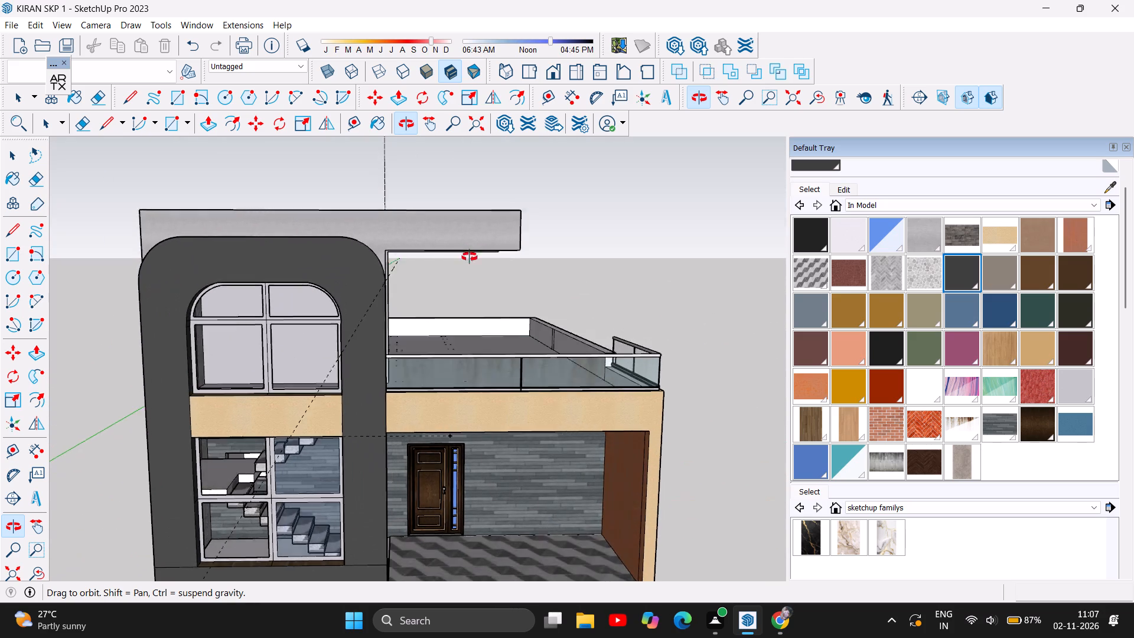
pyautogui.moveTo(470, 257); pyautogui.dragTo(266, 233)
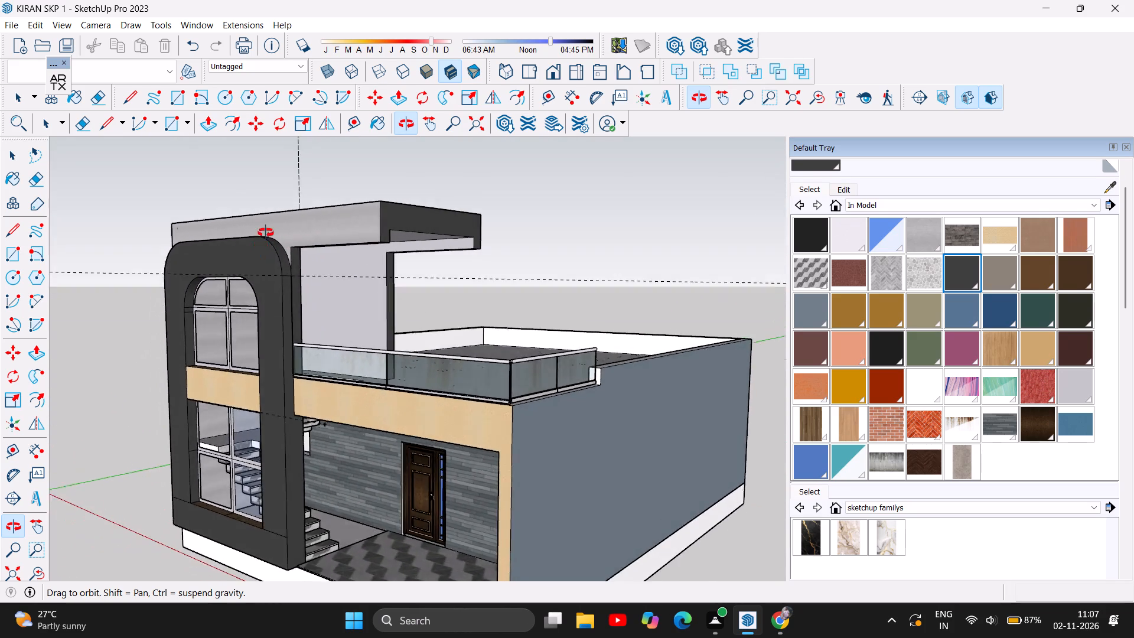
pyautogui.moveTo(266, 233); pyautogui.dragTo(87, 303)
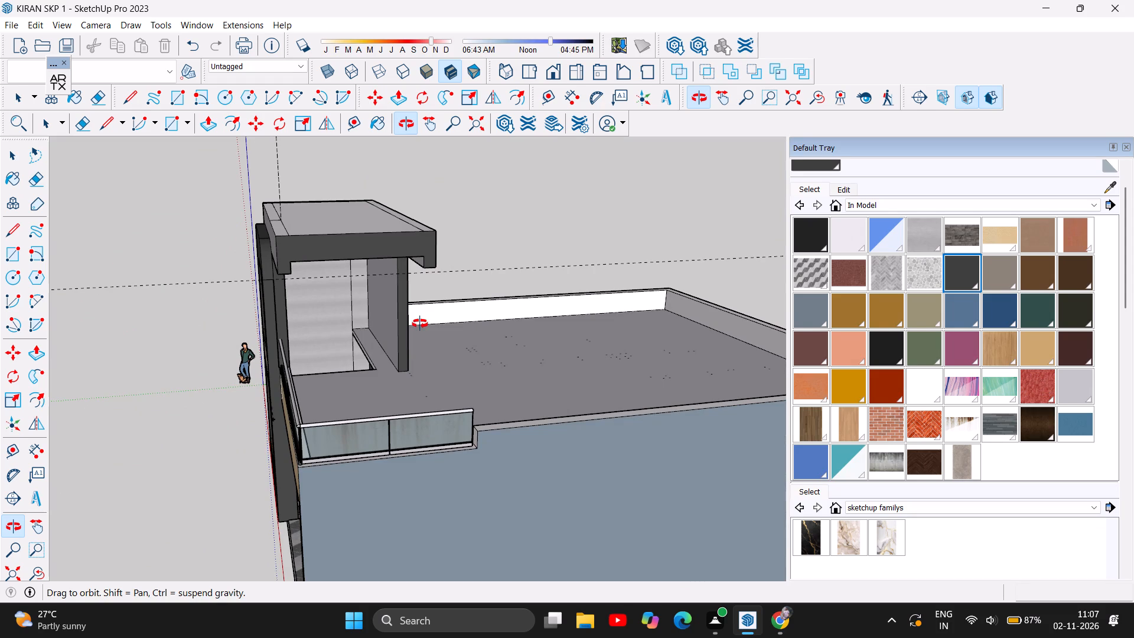
pyautogui.scroll(5, 420, 324)
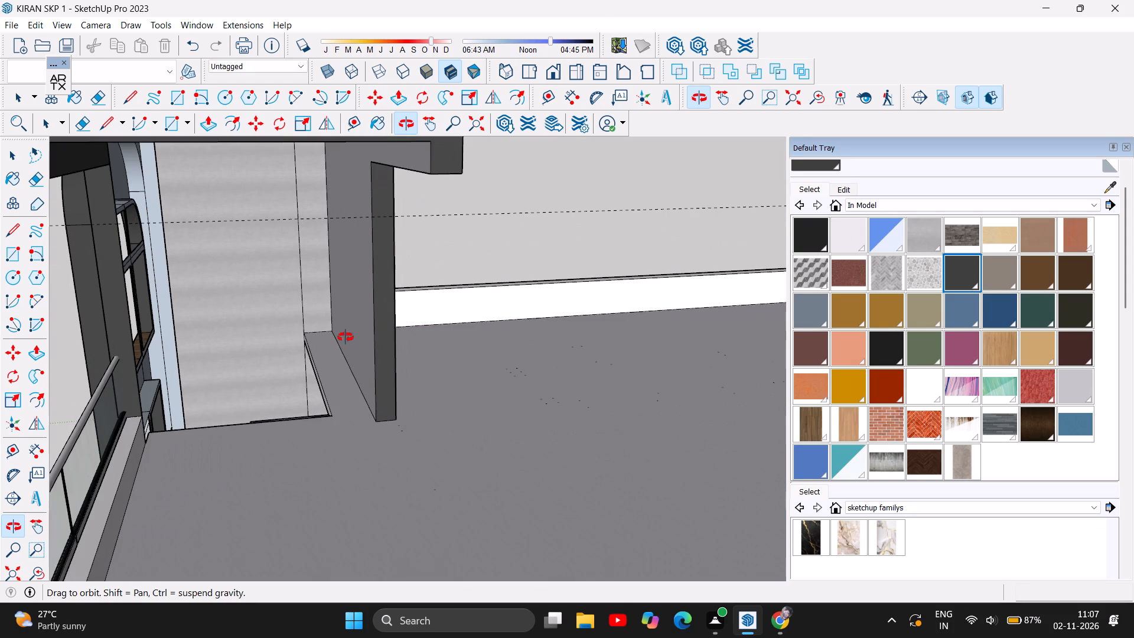
pyautogui.moveTo(343, 338); pyautogui.dragTo(591, 328)
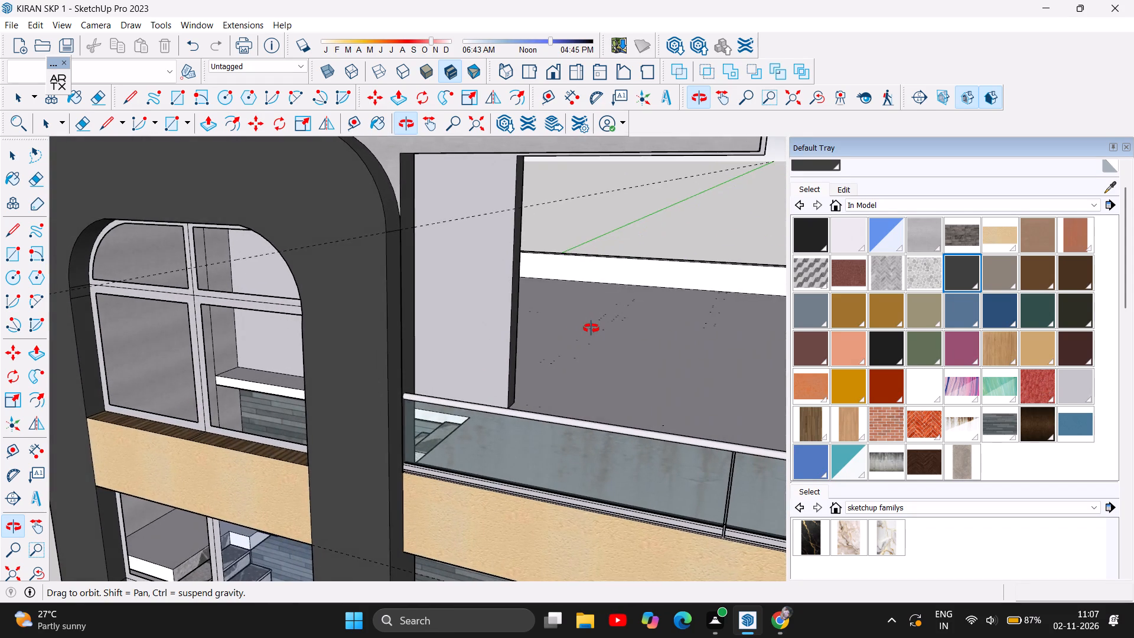
pyautogui.moveTo(591, 328); pyautogui.dragTo(471, 343)
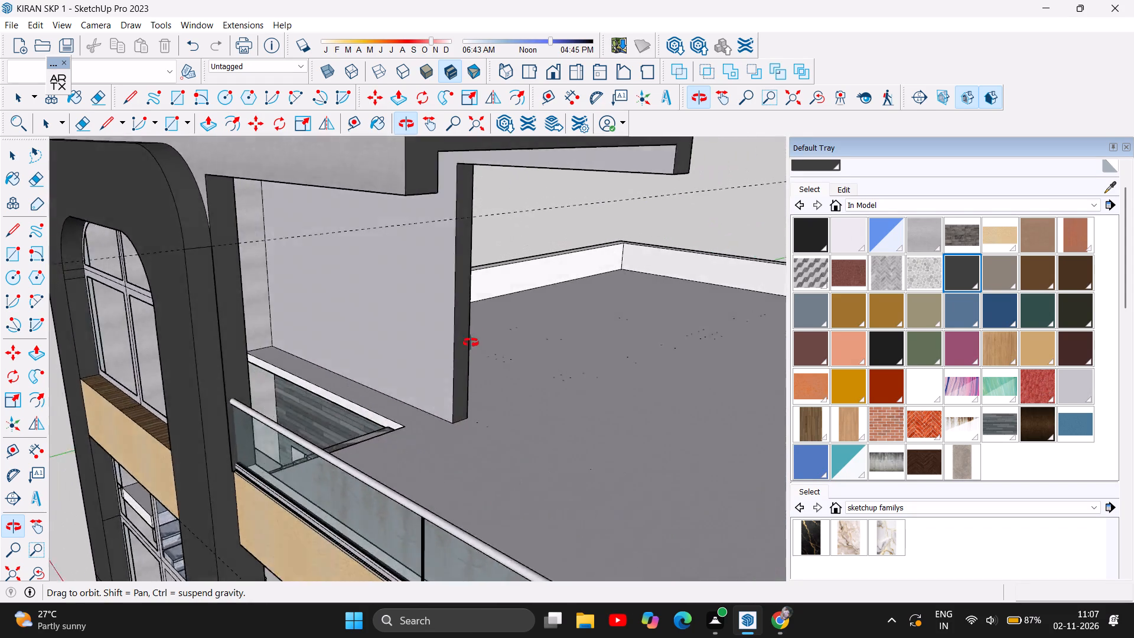
pyautogui.moveTo(471, 343); pyautogui.dragTo(354, 325)
pyautogui.scroll(-1, 471, 320)
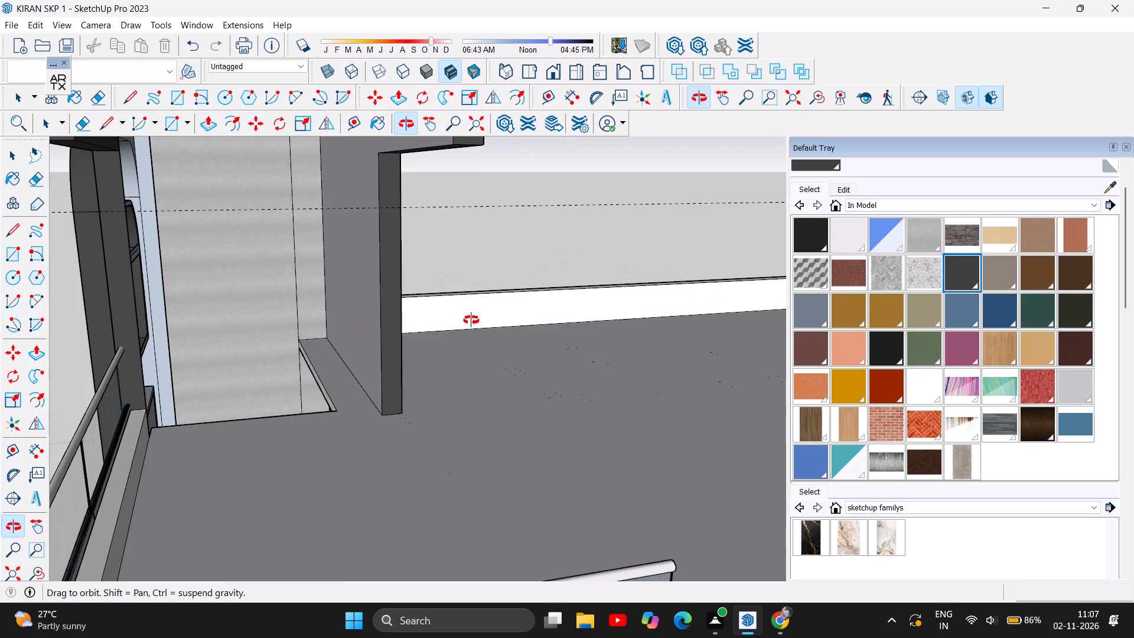
pyautogui.scroll(-1, 471, 320)
pyautogui.moveTo(354, 291); pyautogui.dragTo(320, 246)
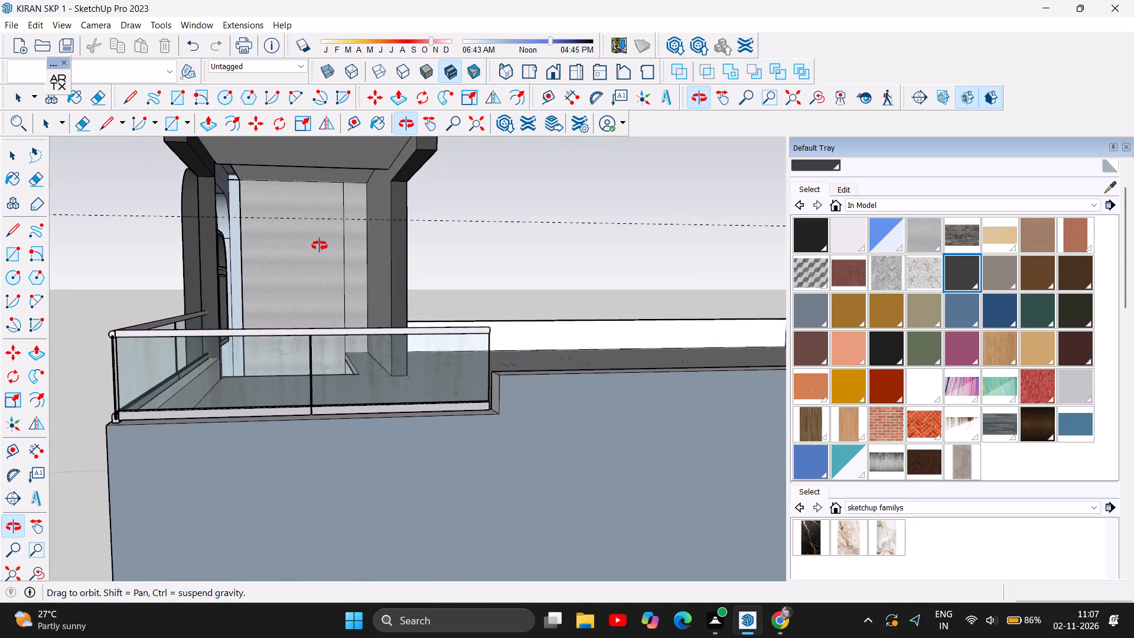
pyautogui.click(209, 118)
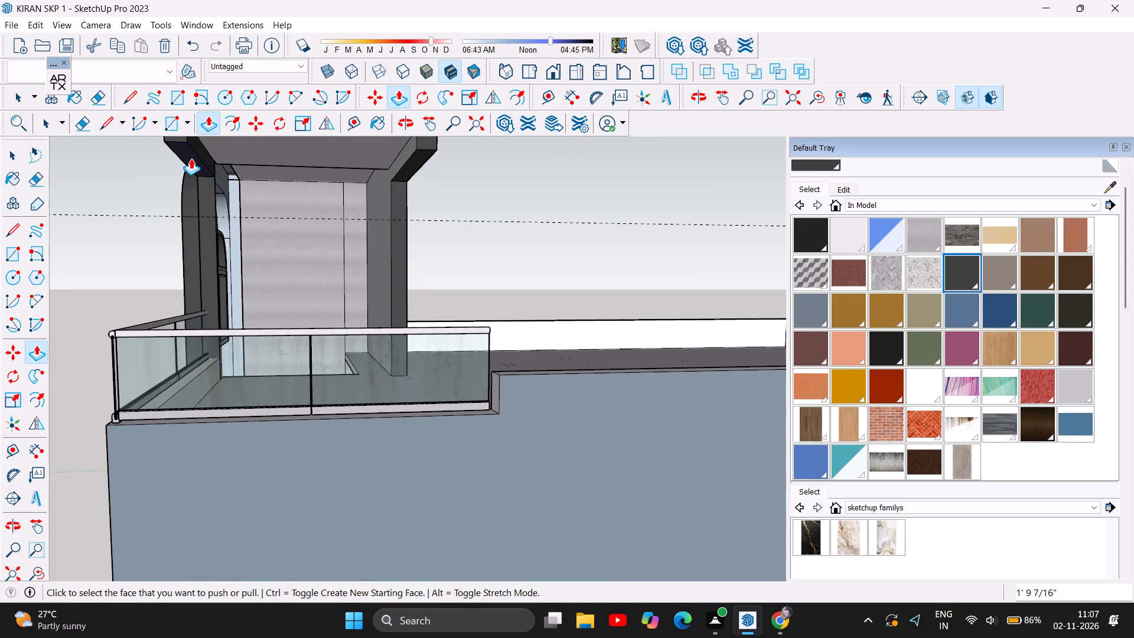
pyautogui.click(191, 158)
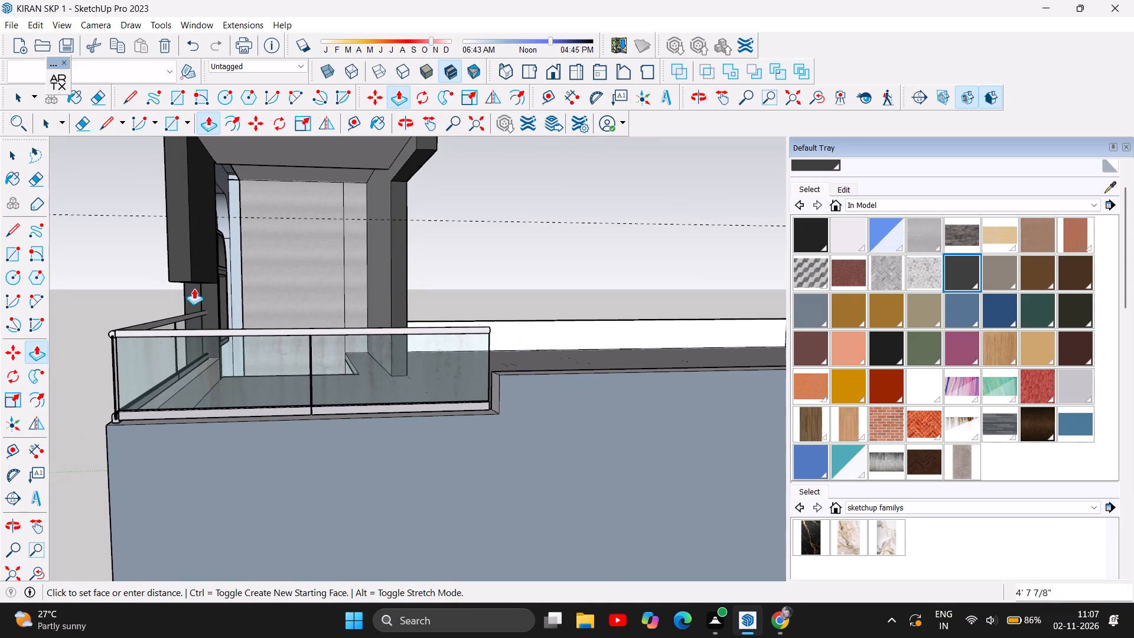
pyautogui.click(198, 377)
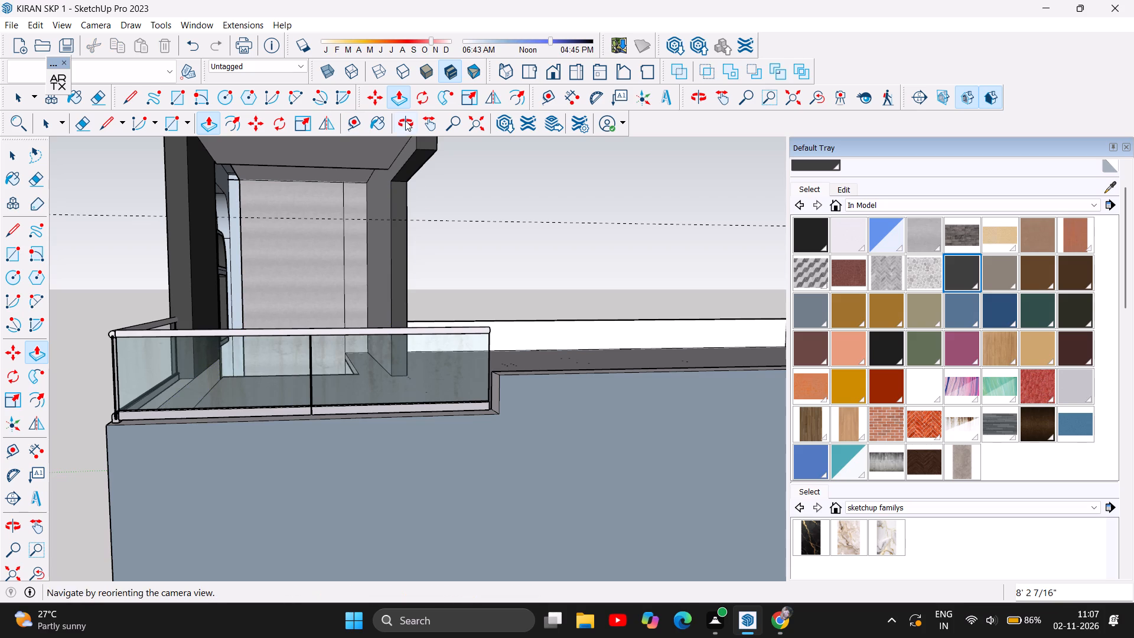
# Examine the lowered front wall and the overhang from the front, the terrace side and the rear of the house.
pyautogui.click(404, 121)
pyautogui.moveTo(129, 276); pyautogui.dragTo(579, 314)
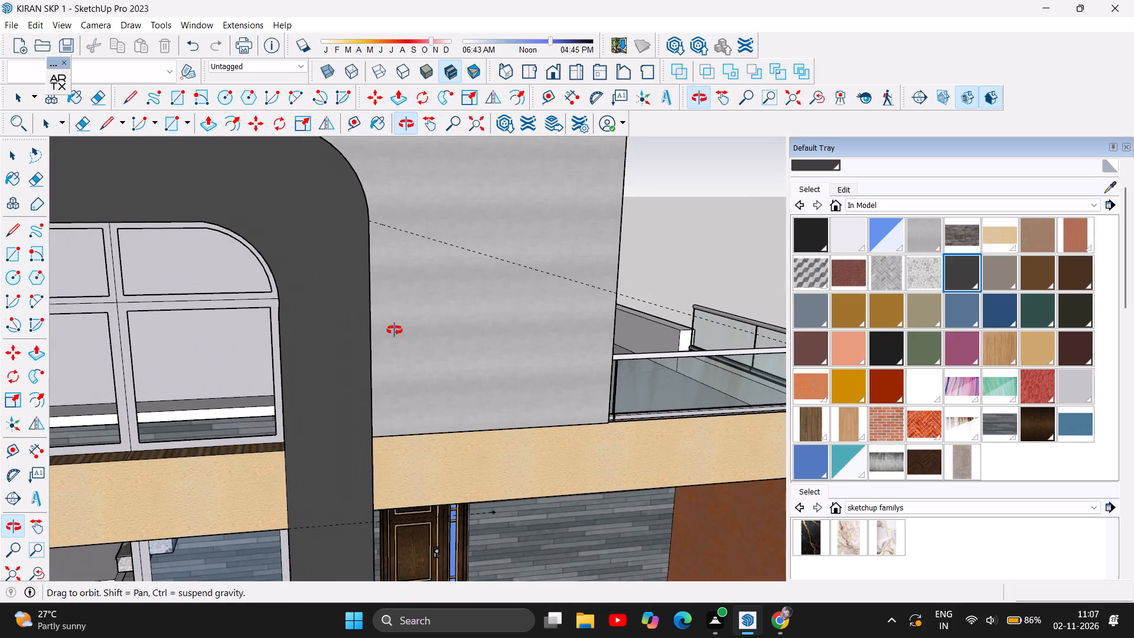
pyautogui.scroll(-8, 386, 313)
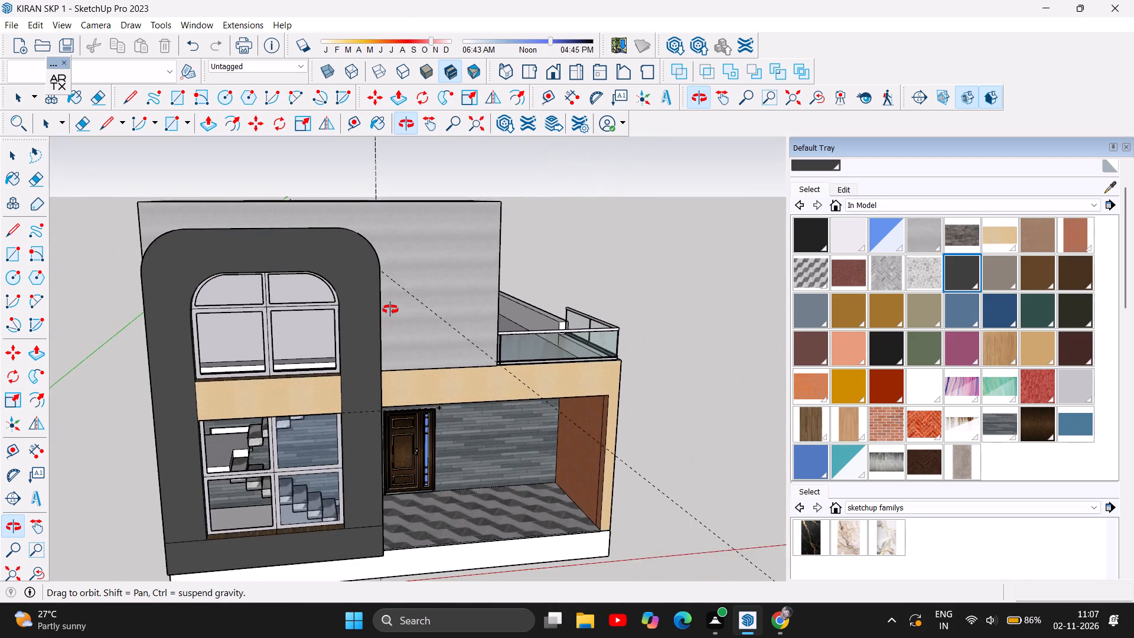
pyautogui.scroll(-1, 390, 310)
pyautogui.moveTo(487, 400); pyautogui.dragTo(316, 376)
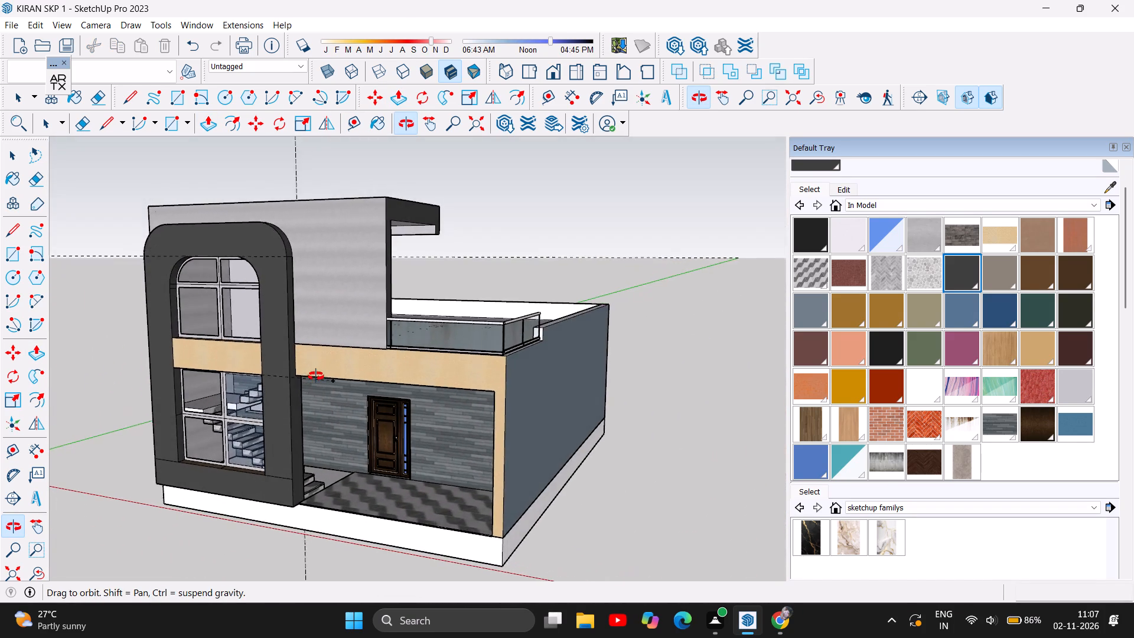
pyautogui.moveTo(316, 376); pyautogui.dragTo(413, 344)
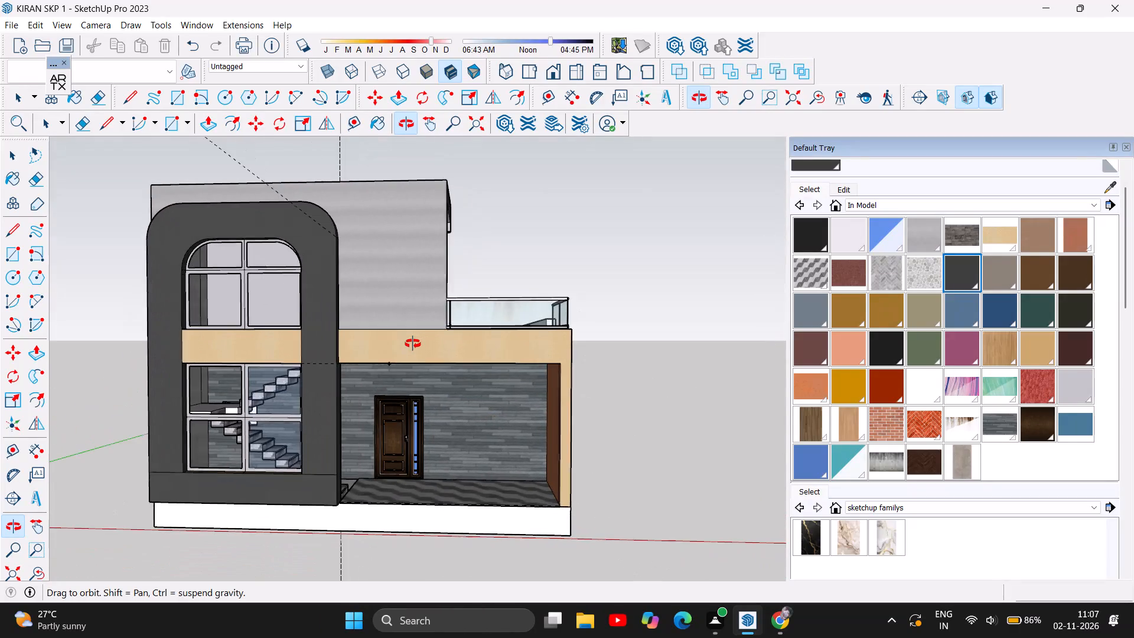
pyautogui.moveTo(413, 344); pyautogui.dragTo(416, 378)
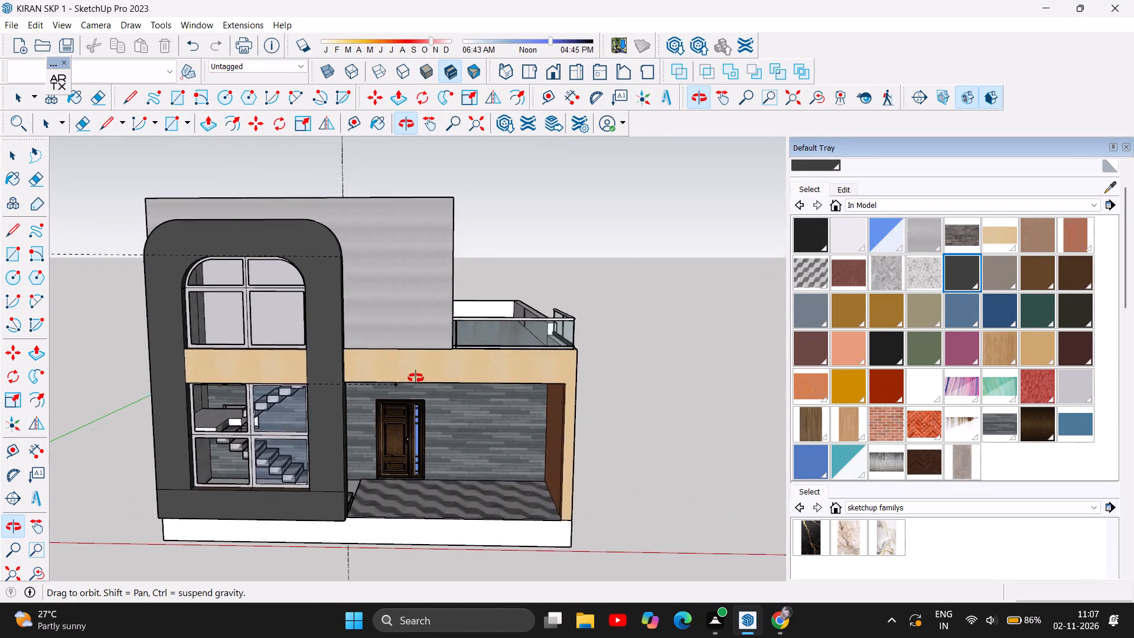
pyautogui.moveTo(416, 378); pyautogui.dragTo(233, 398)
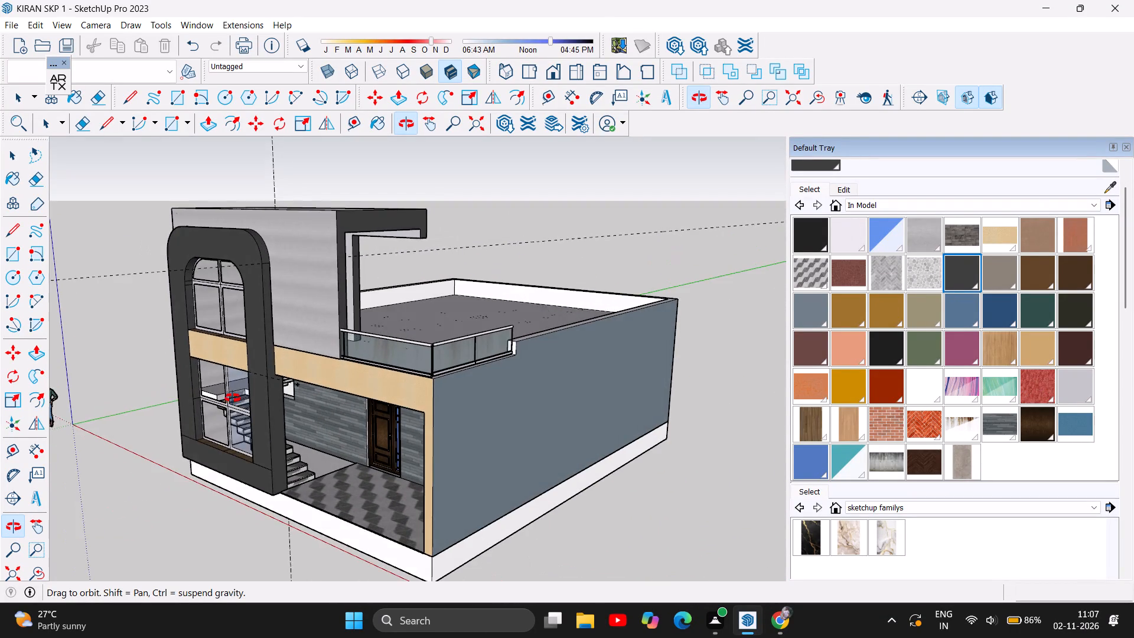
pyautogui.moveTo(233, 398); pyautogui.dragTo(253, 389)
pyautogui.doubleClick(253, 389)
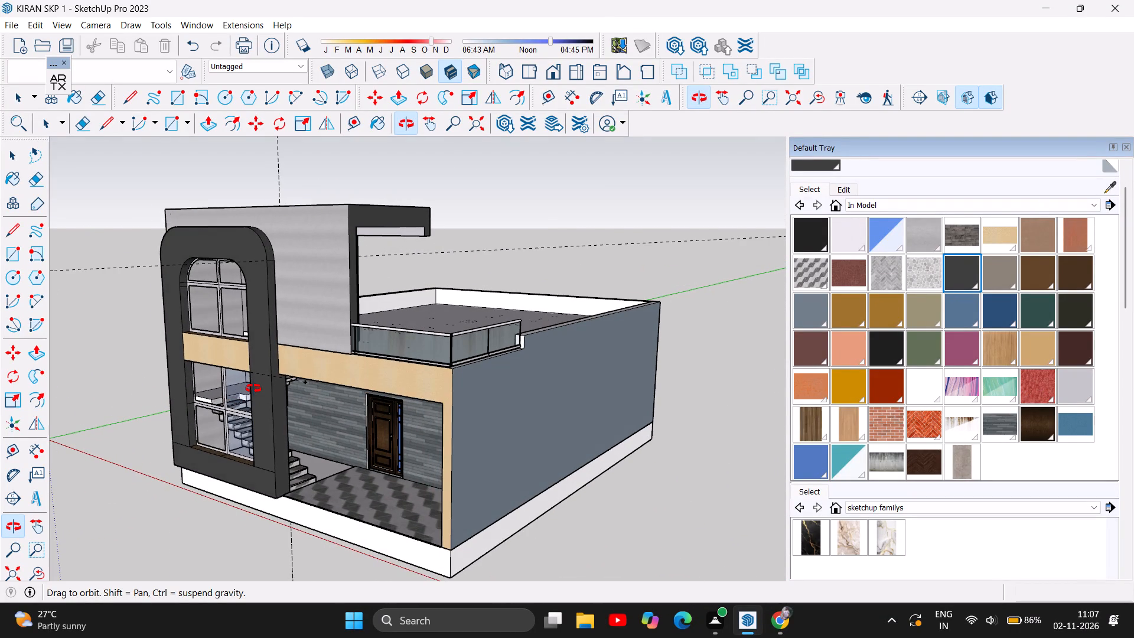
pyautogui.moveTo(568, 274); pyautogui.dragTo(530, 279)
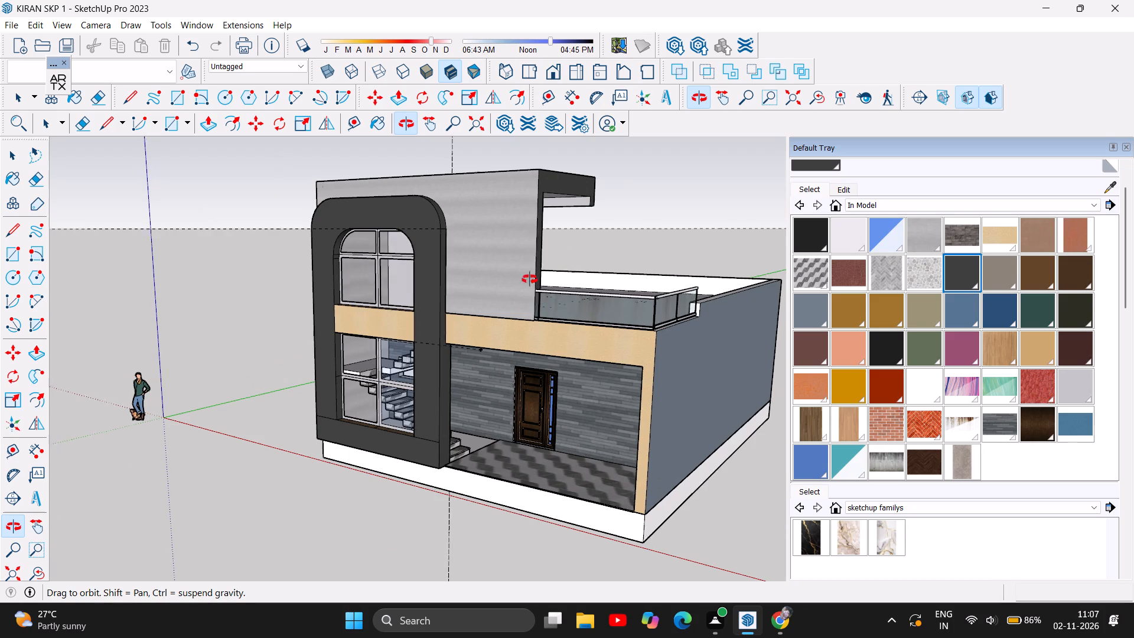
pyautogui.moveTo(530, 279); pyautogui.dragTo(0, 328)
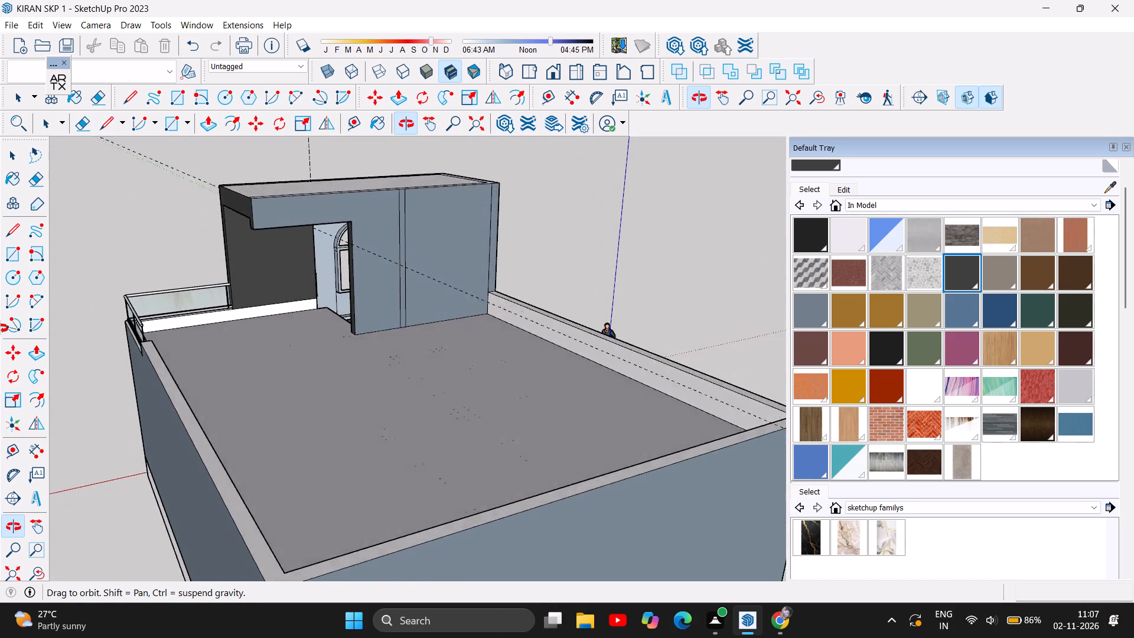
pyautogui.moveTo(0, 328); pyautogui.dragTo(328, 375)
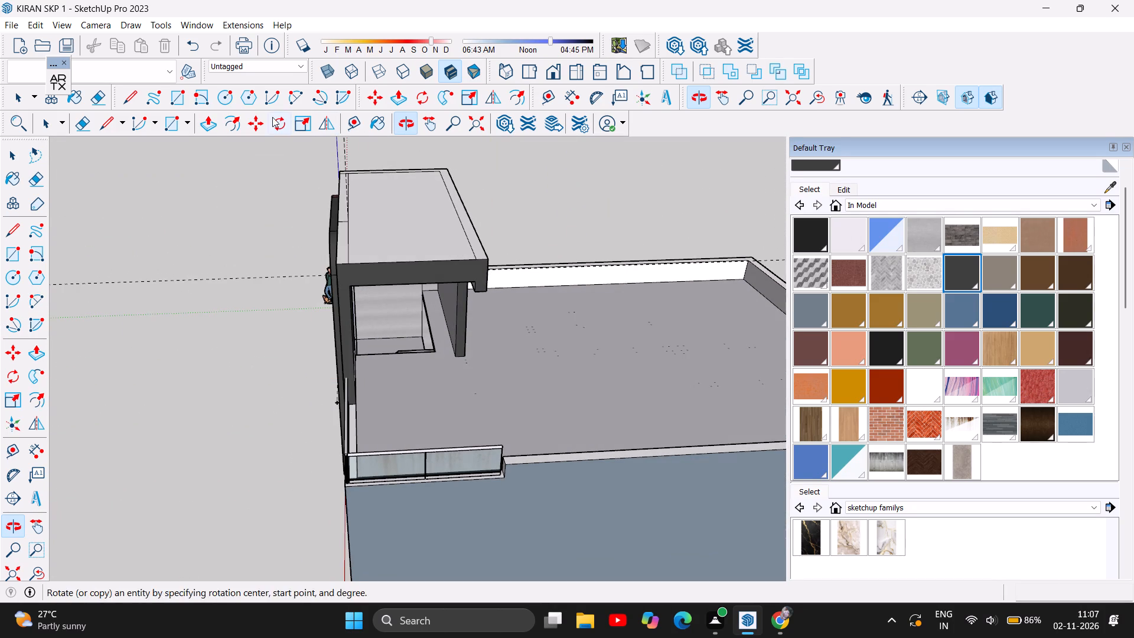
# Push the terrace-side end face of the overhang and its front wall back toward the tower by 3' 4 5/8".
pyautogui.click(208, 125)
pyautogui.click(346, 340)
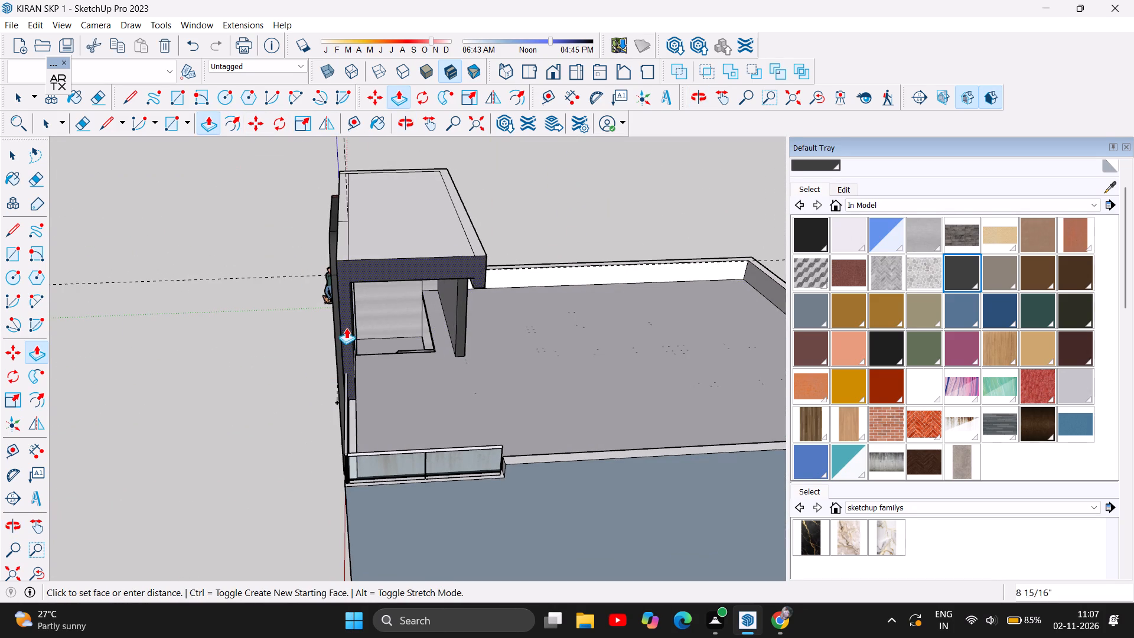
pyautogui.click(347, 317)
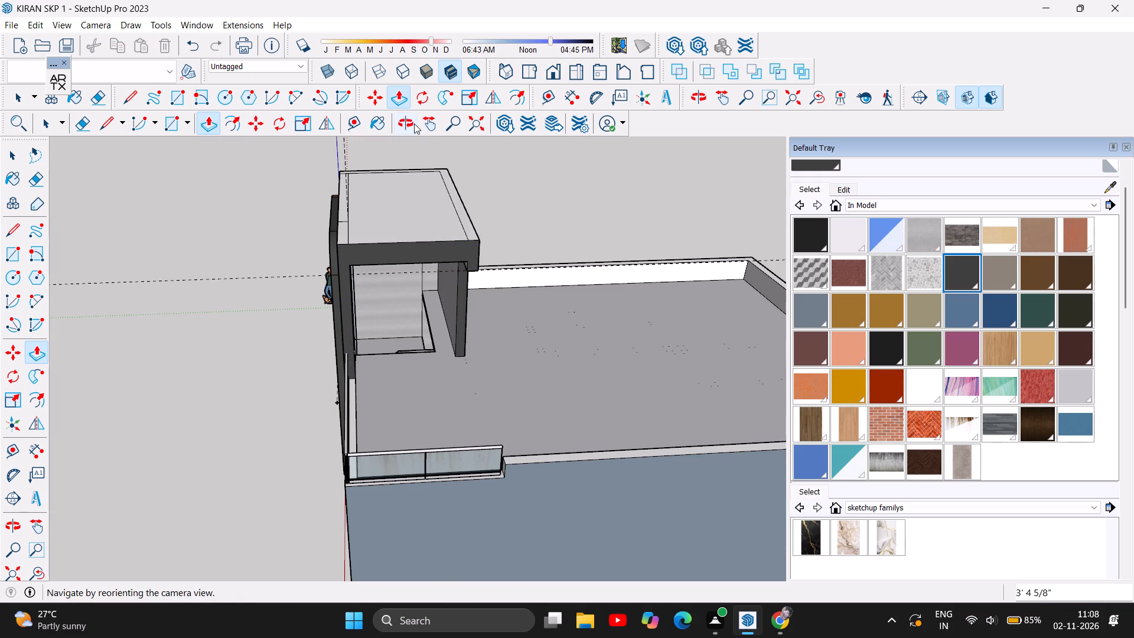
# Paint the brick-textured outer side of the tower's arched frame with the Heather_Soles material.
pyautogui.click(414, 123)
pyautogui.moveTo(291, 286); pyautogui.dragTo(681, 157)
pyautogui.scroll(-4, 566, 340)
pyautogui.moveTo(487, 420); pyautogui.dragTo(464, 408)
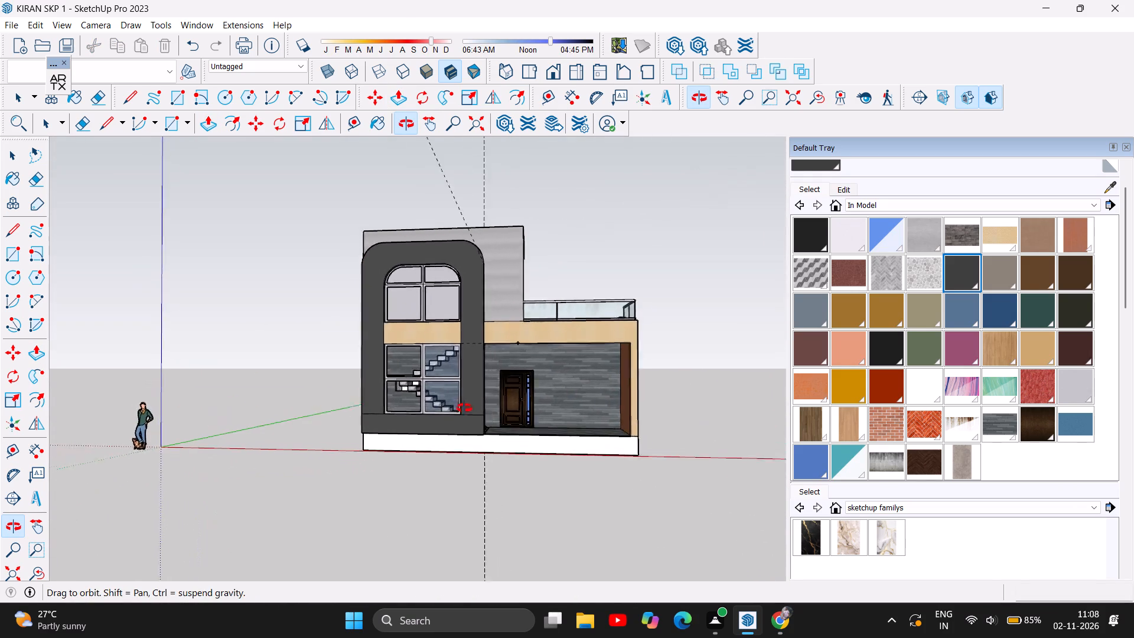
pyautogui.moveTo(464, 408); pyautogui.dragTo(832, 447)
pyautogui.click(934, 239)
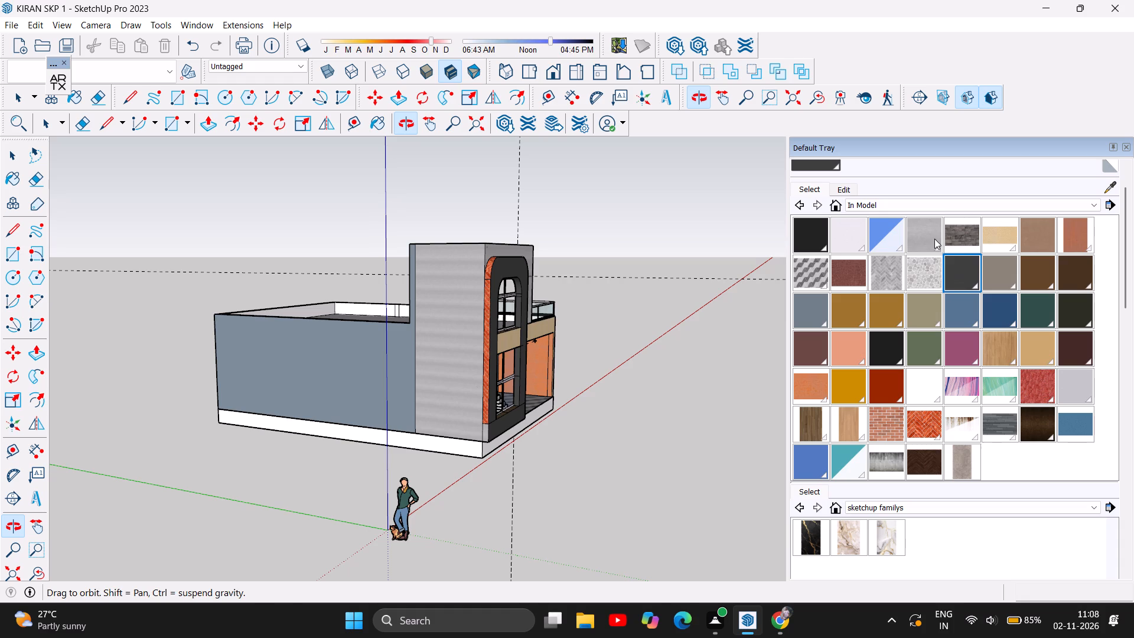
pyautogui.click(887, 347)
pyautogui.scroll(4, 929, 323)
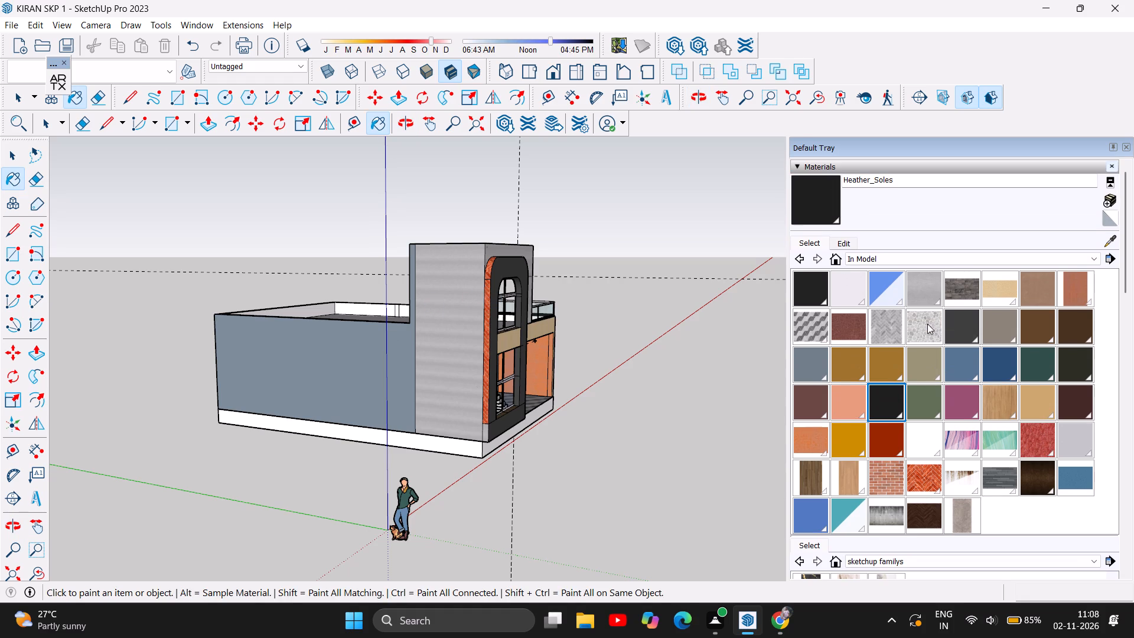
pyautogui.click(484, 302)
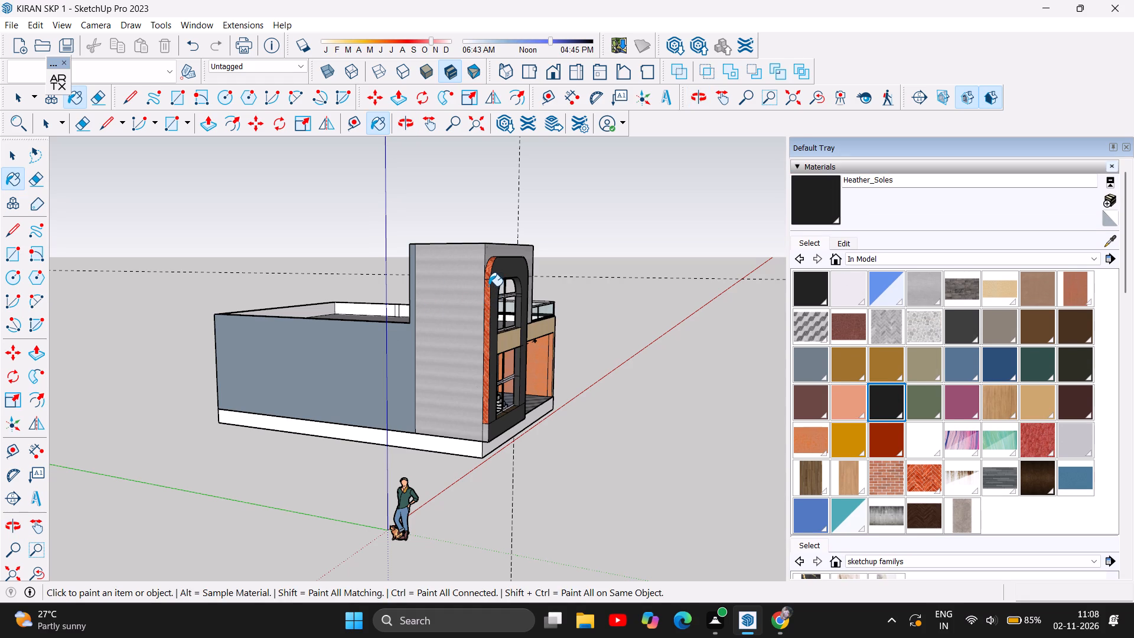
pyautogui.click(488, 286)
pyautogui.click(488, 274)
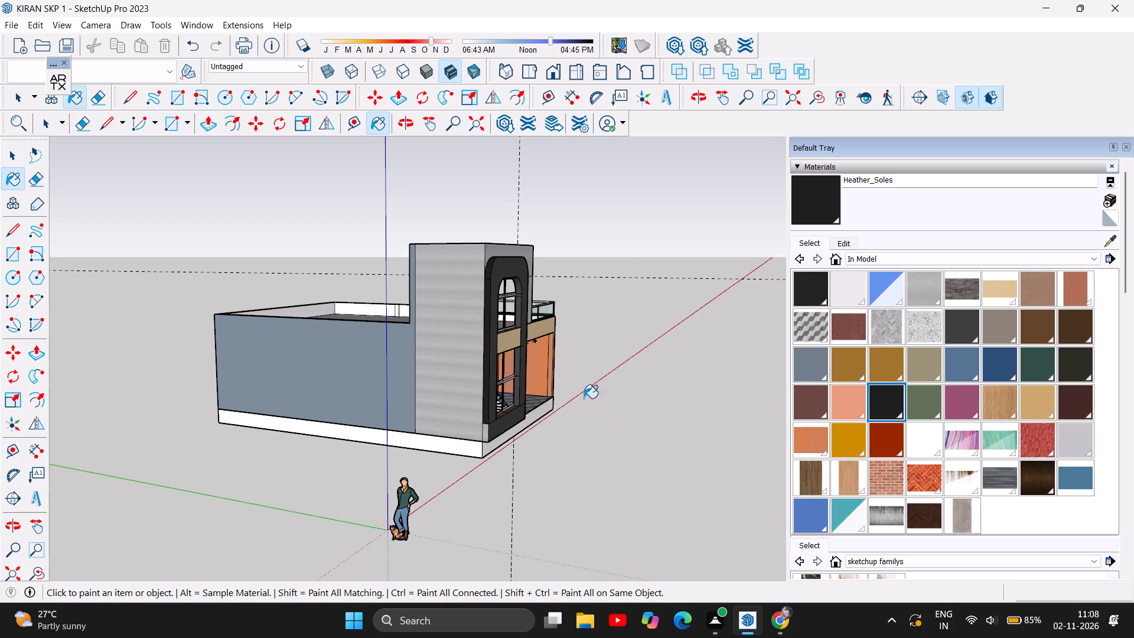
# Paint the outer side, curved corner and front of the tower's arched frame with the Grey4 material.
pyautogui.click(960, 324)
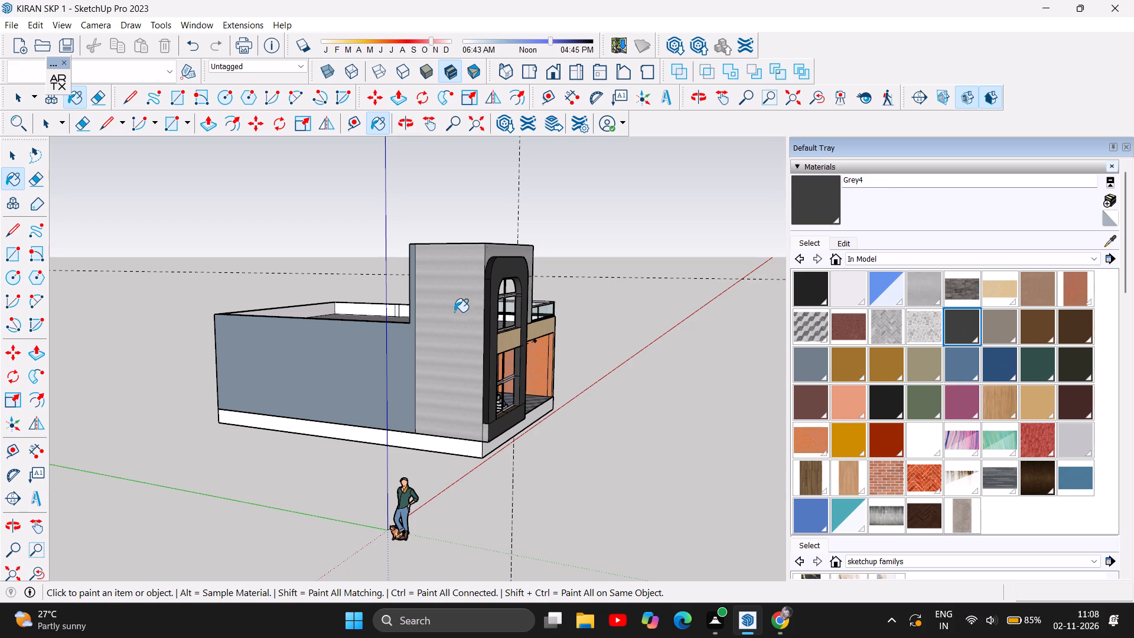
pyautogui.click(488, 346)
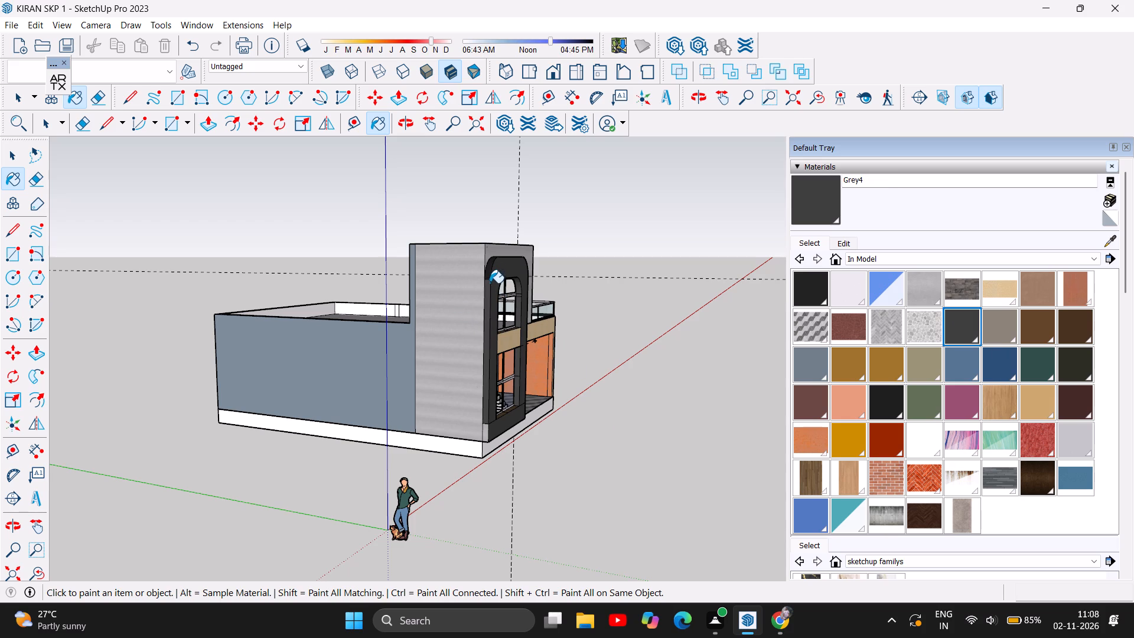
pyautogui.click(491, 271)
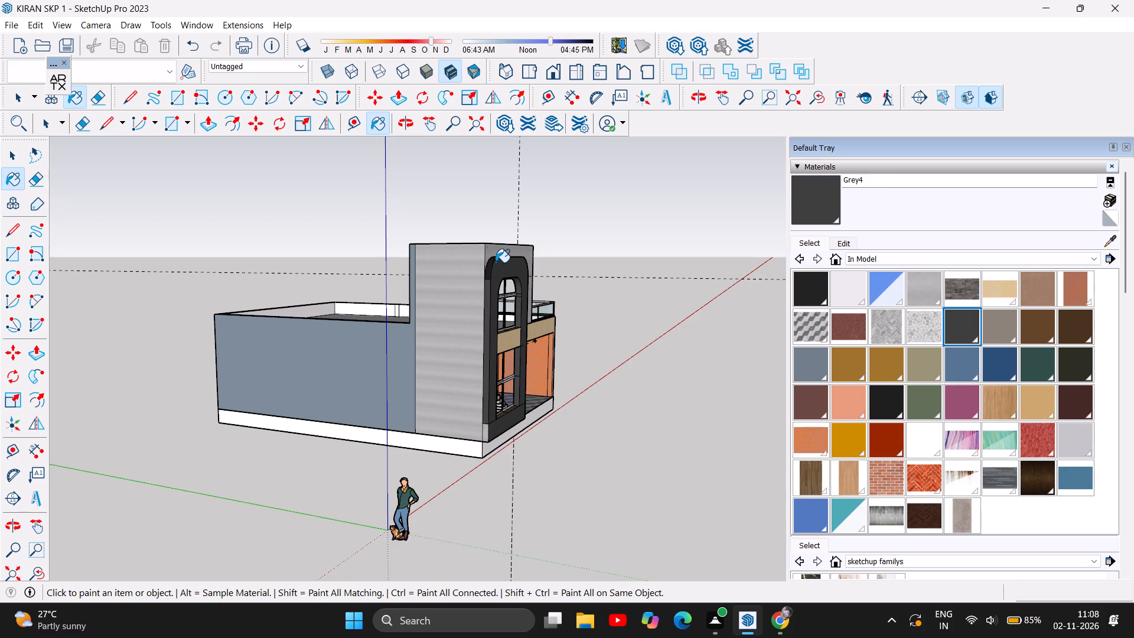
pyautogui.click(491, 262)
pyautogui.click(509, 267)
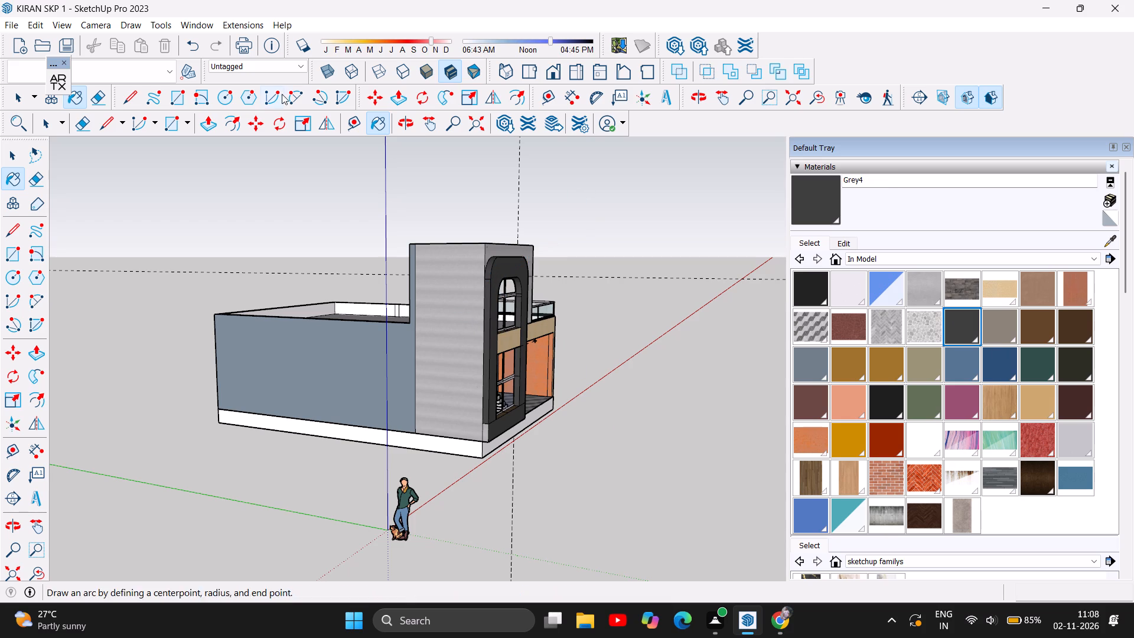
# Examine the repainted arched frame and the tower from the front and the outer side of the house.
pyautogui.click(406, 118)
pyautogui.moveTo(541, 247); pyautogui.dragTo(113, 255)
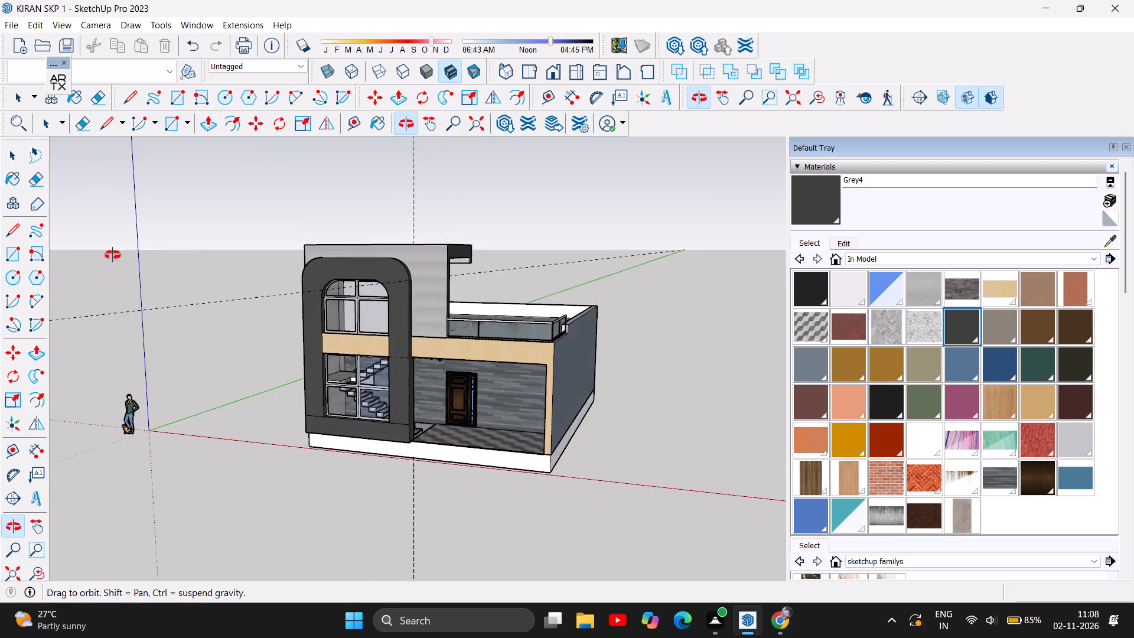
pyautogui.moveTo(113, 255); pyautogui.dragTo(640, 246)
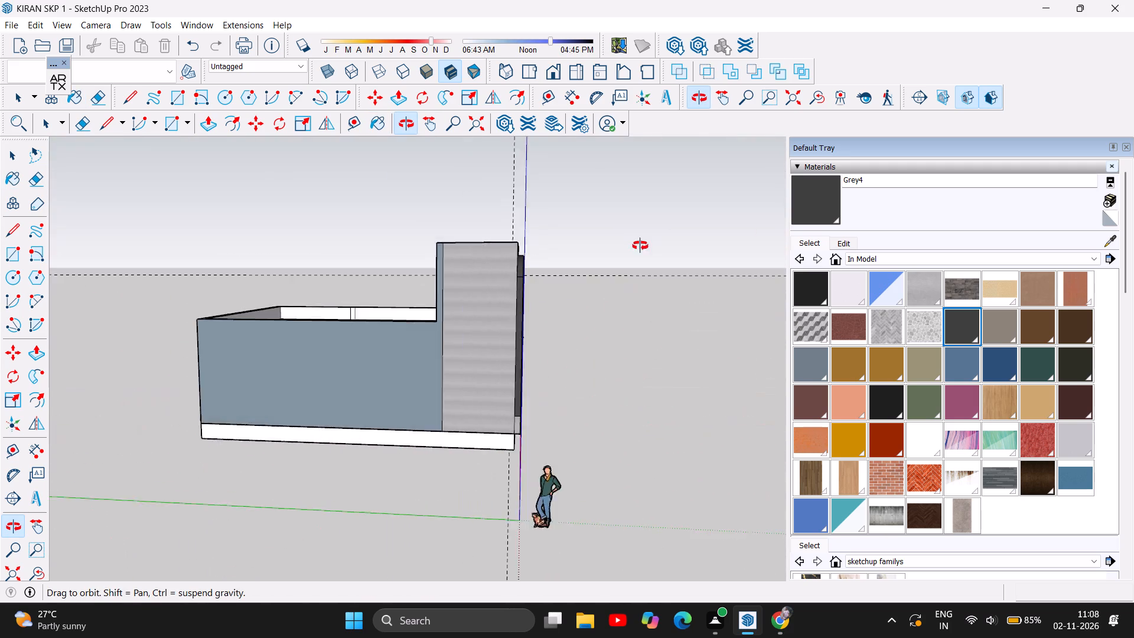
pyautogui.moveTo(640, 246); pyautogui.dragTo(524, 218)
pyautogui.scroll(2, 538, 372)
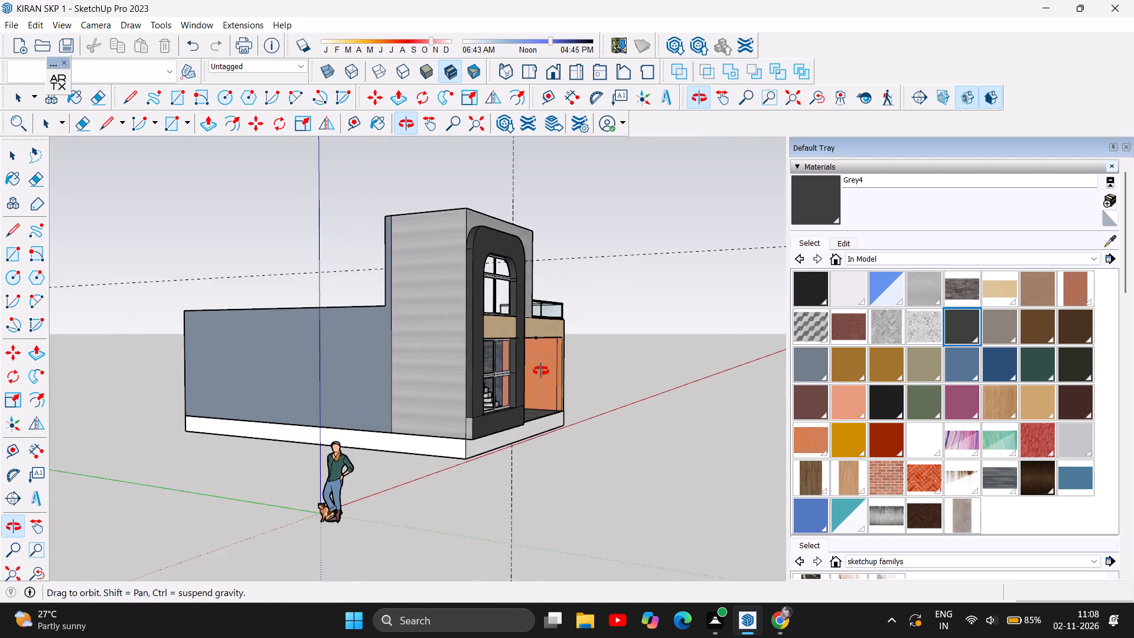
# Paint the lighter patch at the base of the arched frame's outer side with the Grey4 material.
pyautogui.scroll(1, 541, 371)
pyautogui.click(966, 320)
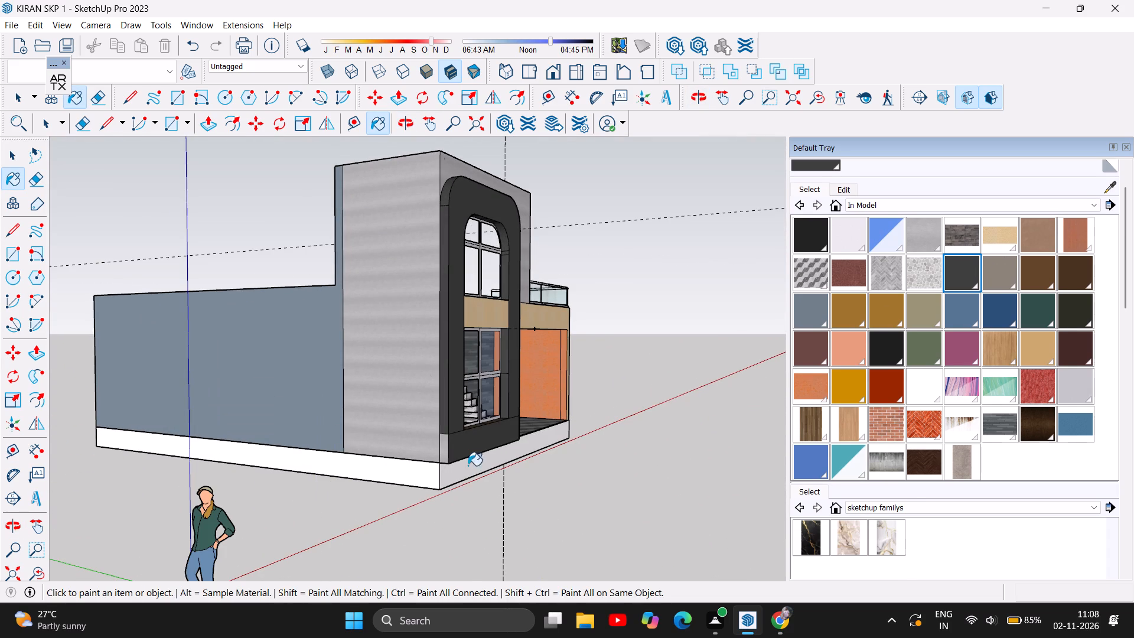
pyautogui.click(445, 453)
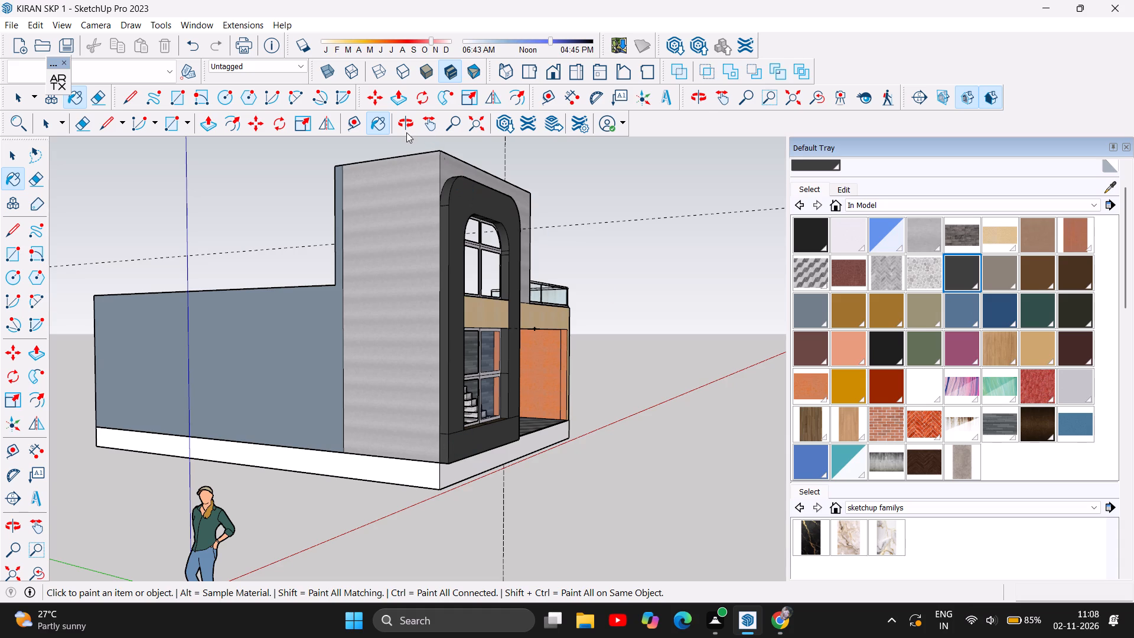
# Examine the front facade, arched frame, entrance porch and terrace from straight on, from low and from raised angles.
pyautogui.click(403, 126)
pyautogui.moveTo(562, 278); pyautogui.dragTo(192, 313)
pyautogui.scroll(-1, 294, 416)
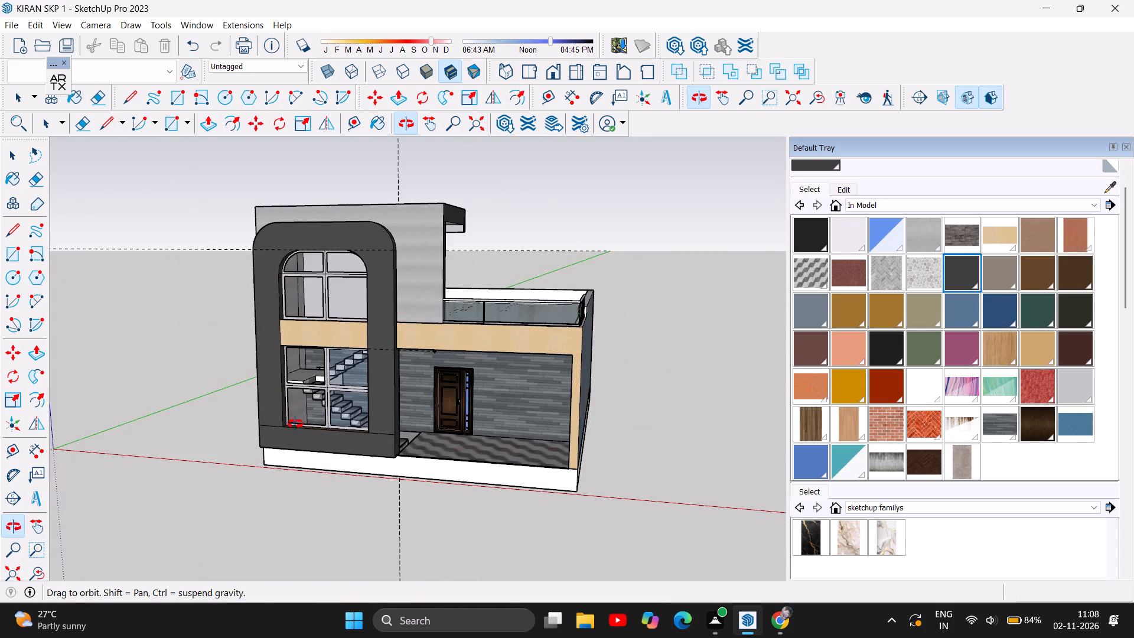
pyautogui.scroll(-1, 298, 428)
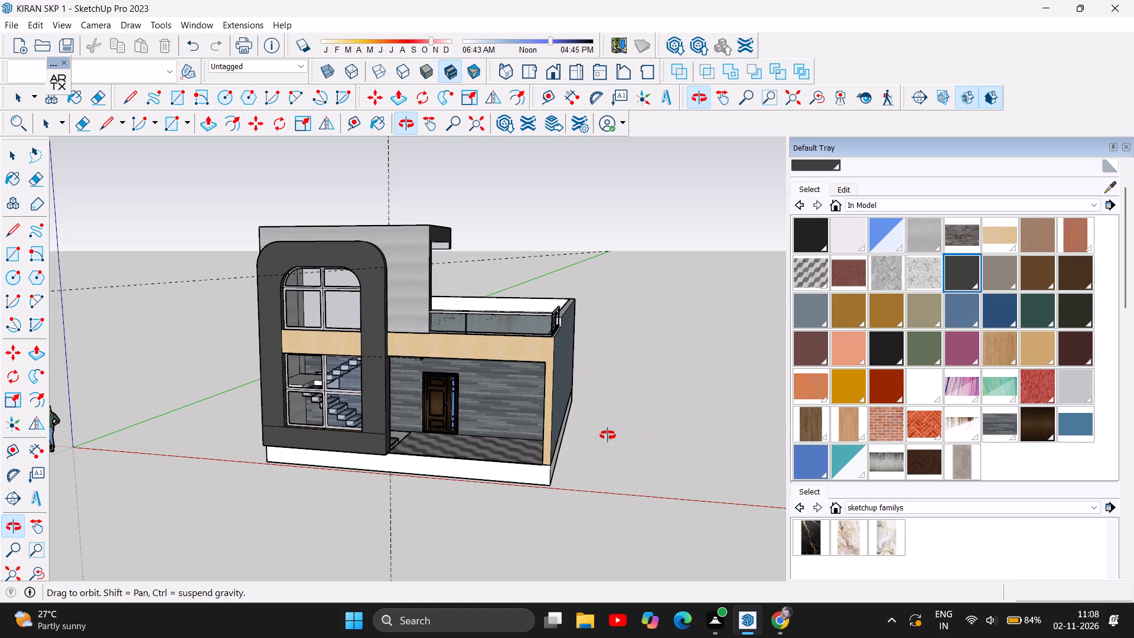
pyautogui.scroll(3, 461, 399)
pyautogui.moveTo(461, 382); pyautogui.dragTo(448, 349)
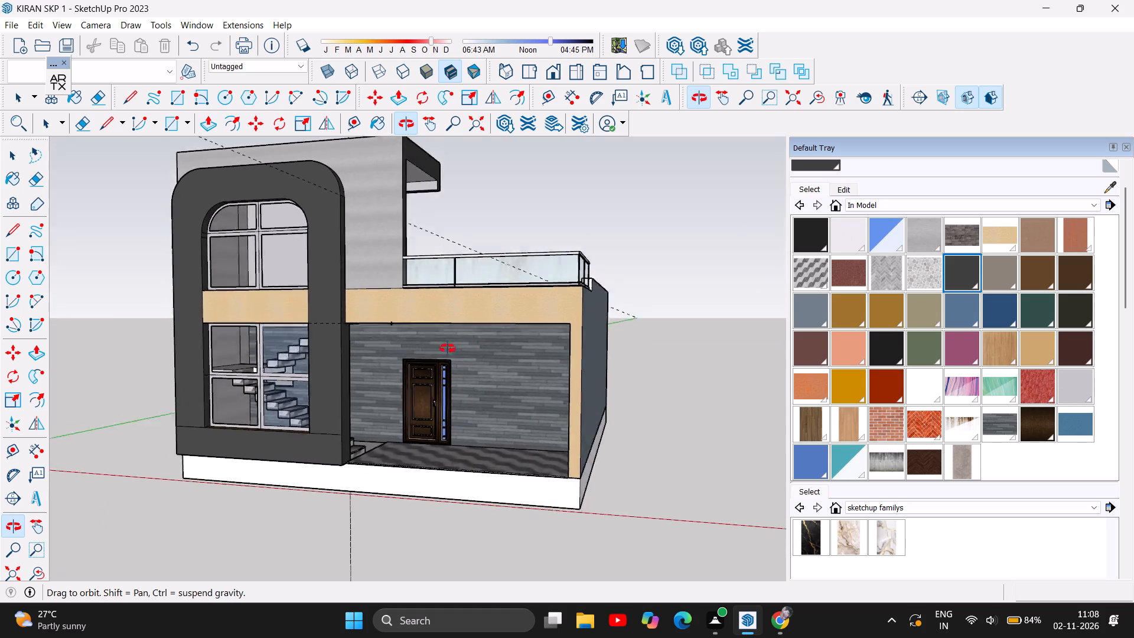
pyautogui.moveTo(448, 349); pyautogui.dragTo(536, 344)
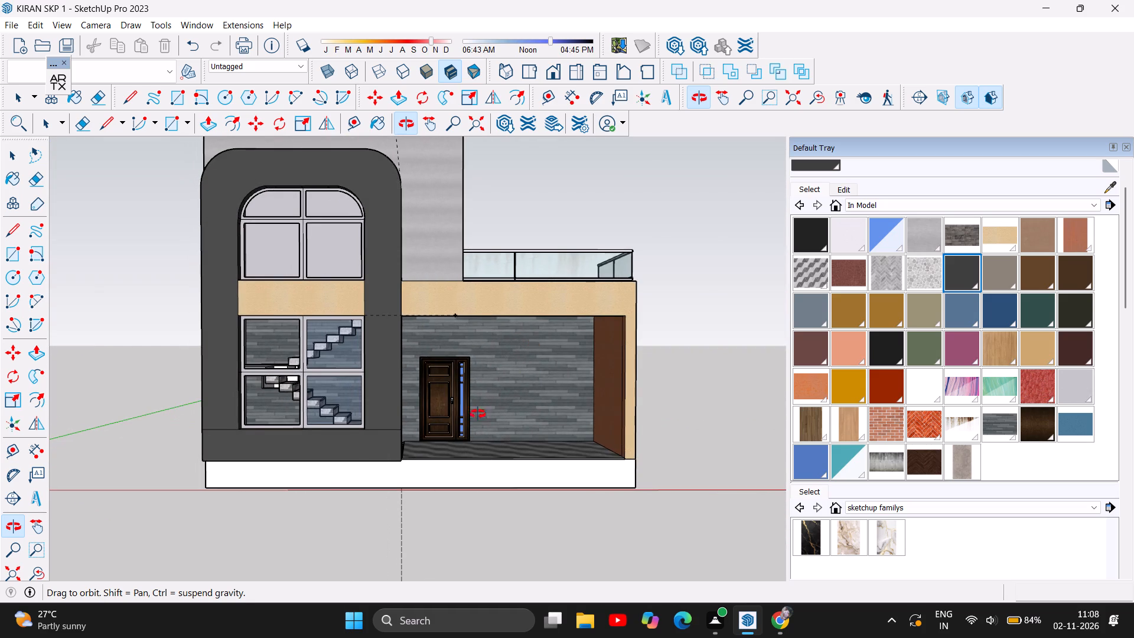
pyautogui.scroll(-2, 464, 425)
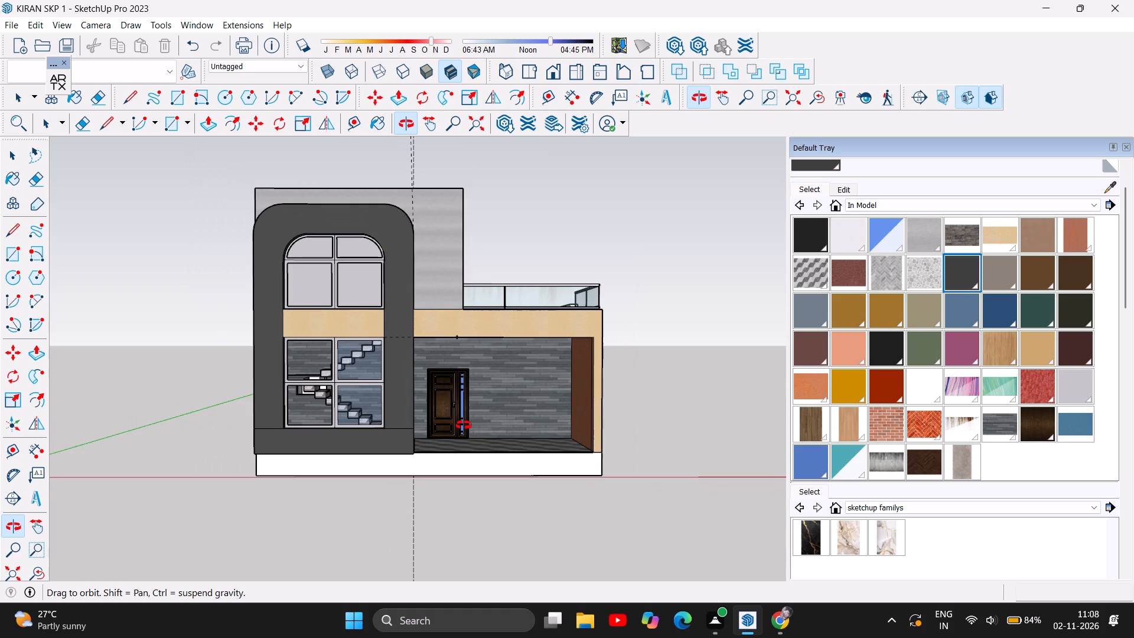
pyautogui.scroll(-1, 486, 405)
pyautogui.scroll(1, 334, 261)
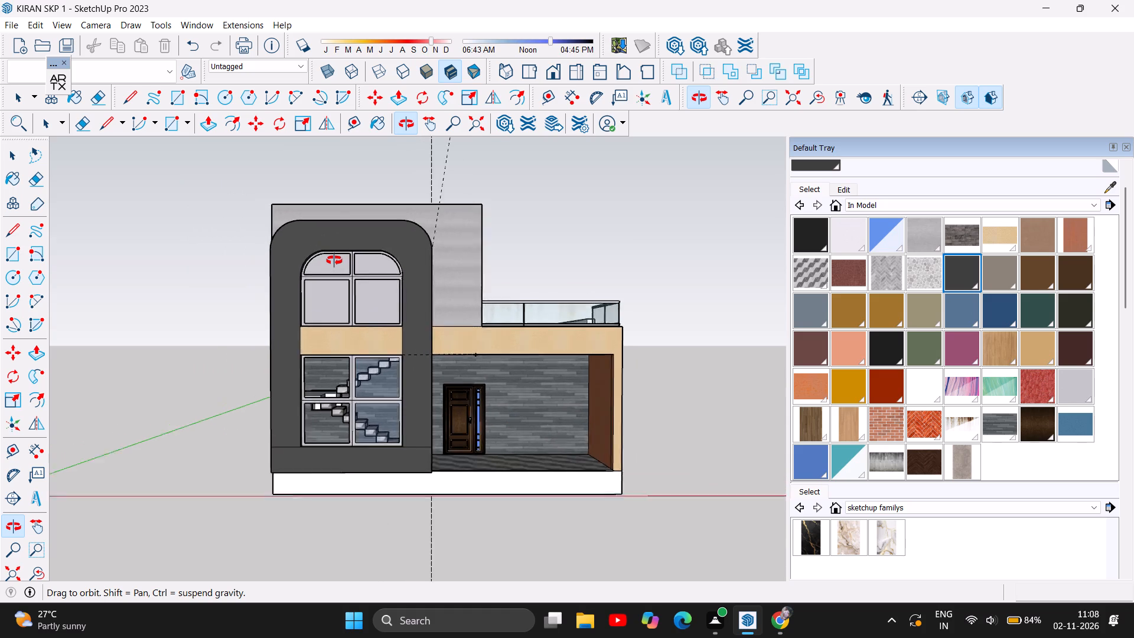
pyautogui.scroll(3, 334, 261)
pyautogui.moveTo(393, 364); pyautogui.dragTo(448, 360)
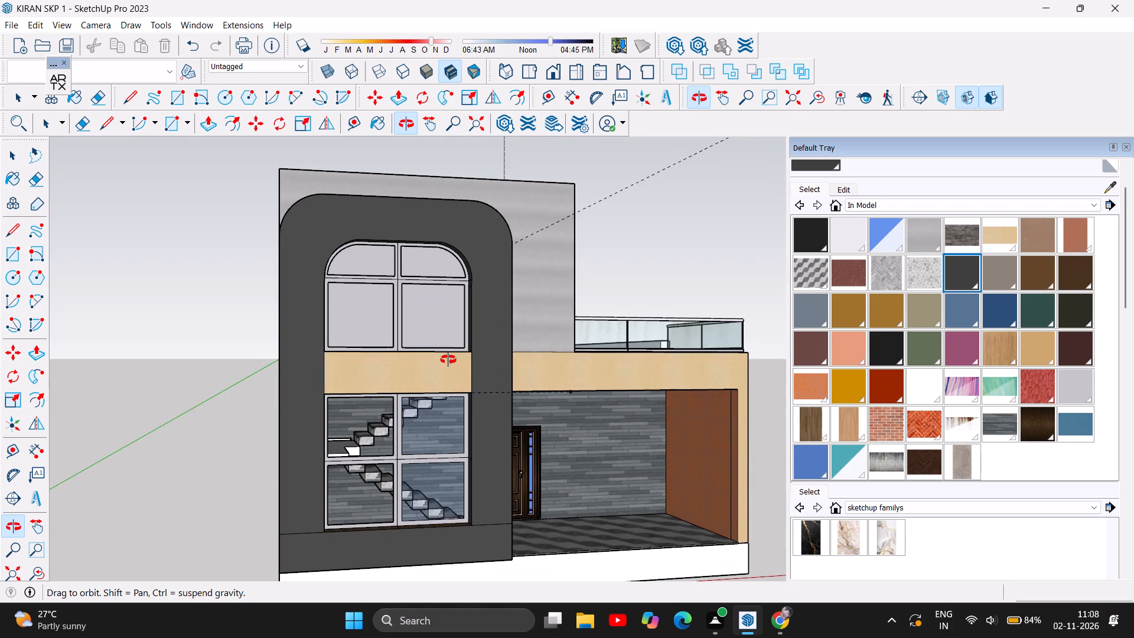
pyautogui.moveTo(448, 360); pyautogui.dragTo(282, 435)
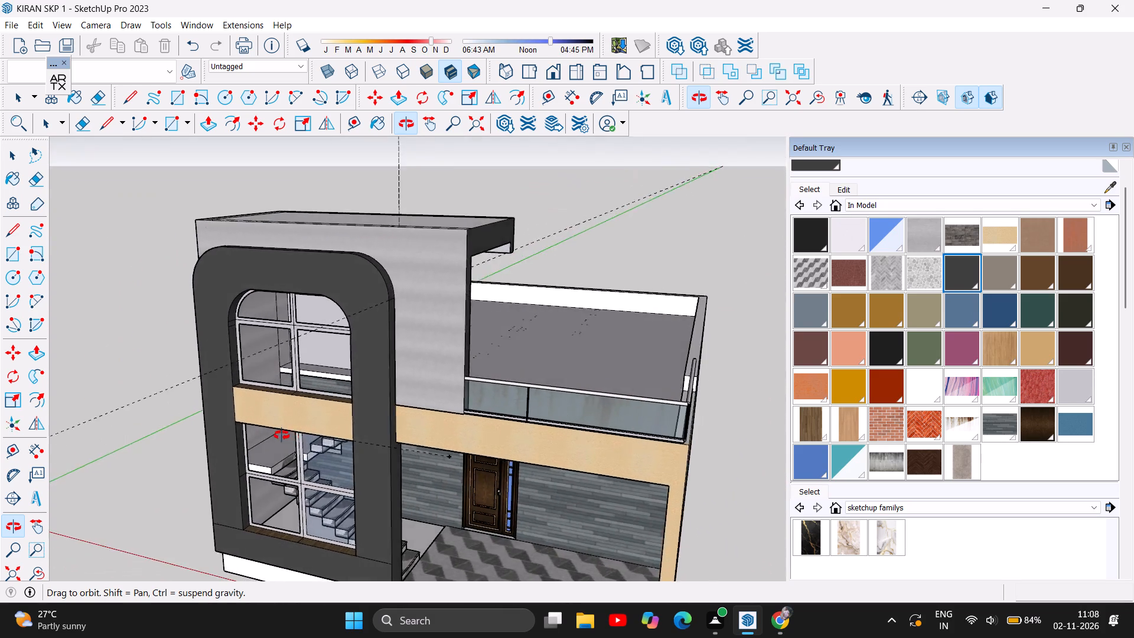
pyautogui.moveTo(282, 435); pyautogui.dragTo(373, 414)
pyautogui.click(439, 410)
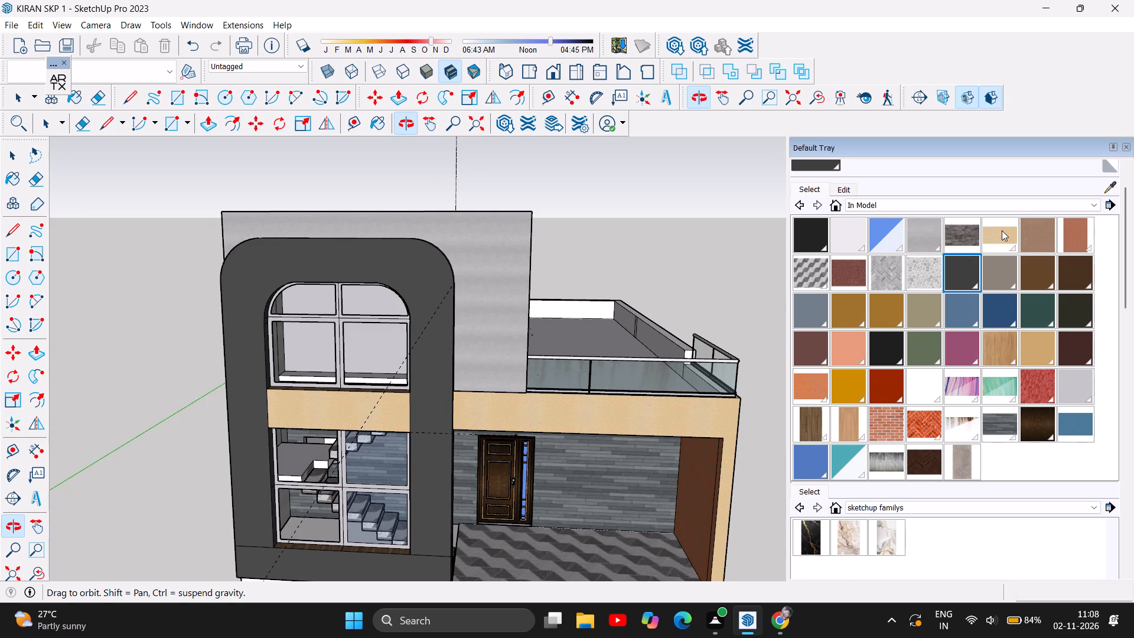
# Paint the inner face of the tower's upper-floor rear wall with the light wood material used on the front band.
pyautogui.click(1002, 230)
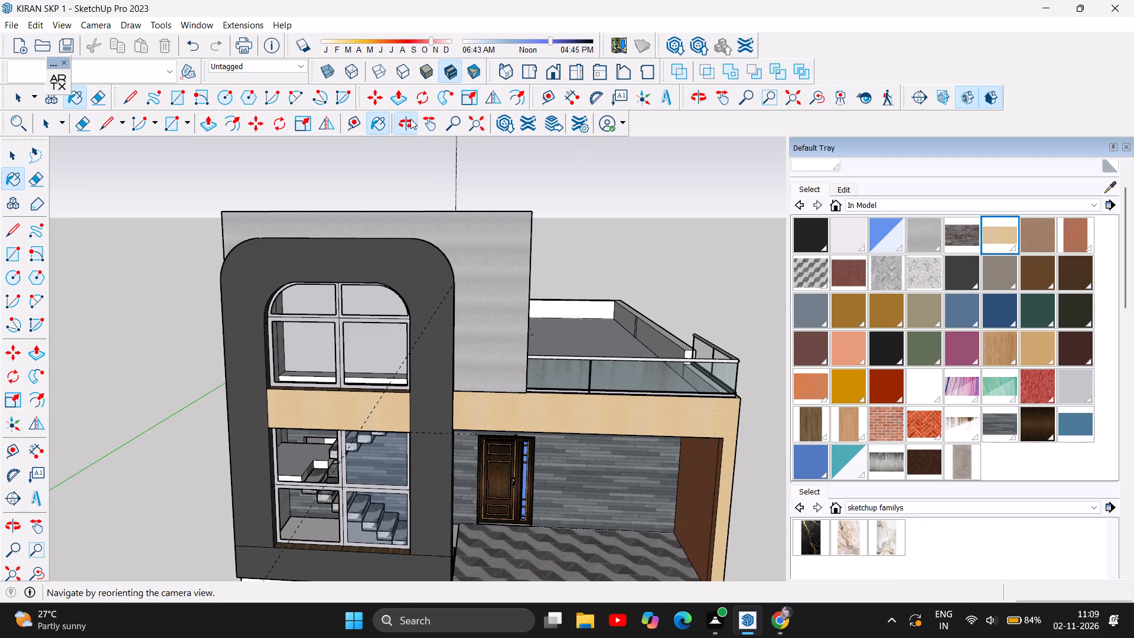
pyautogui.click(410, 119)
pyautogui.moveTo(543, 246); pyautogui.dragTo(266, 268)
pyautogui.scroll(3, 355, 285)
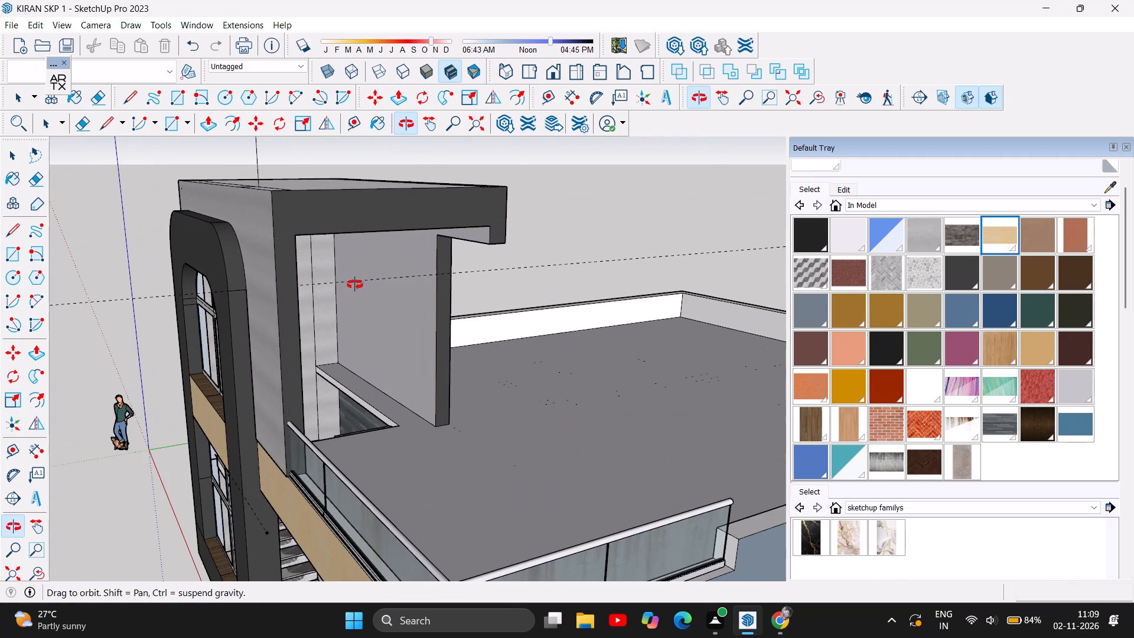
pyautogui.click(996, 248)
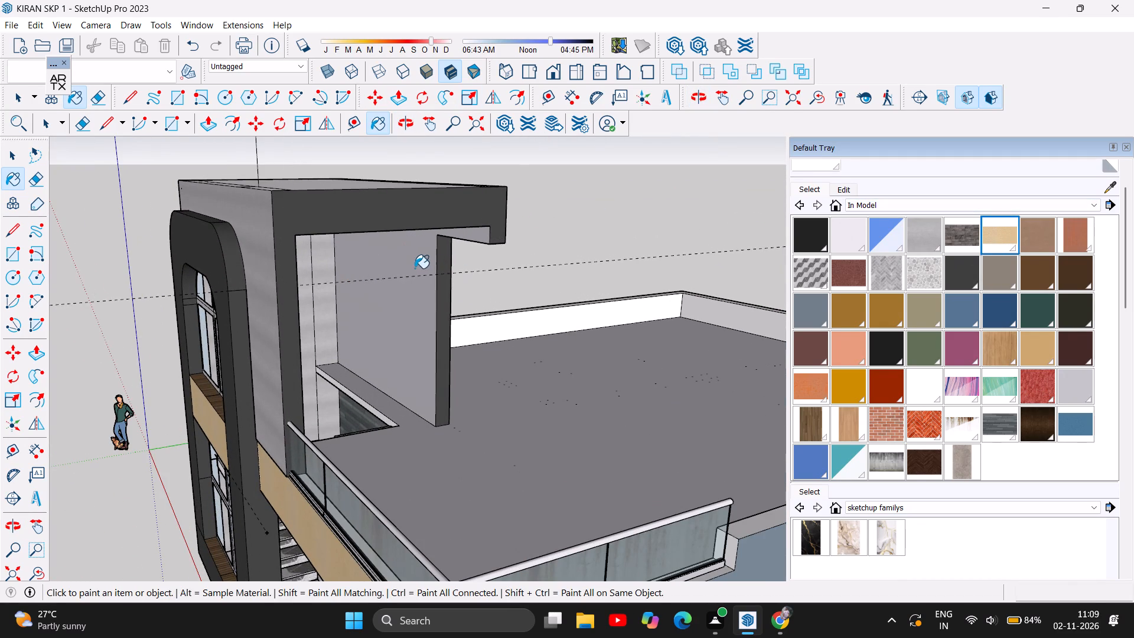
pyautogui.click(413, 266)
# Check the wood-coloured wall through the front windows and repaint it with the red textured material.
pyautogui.click(405, 123)
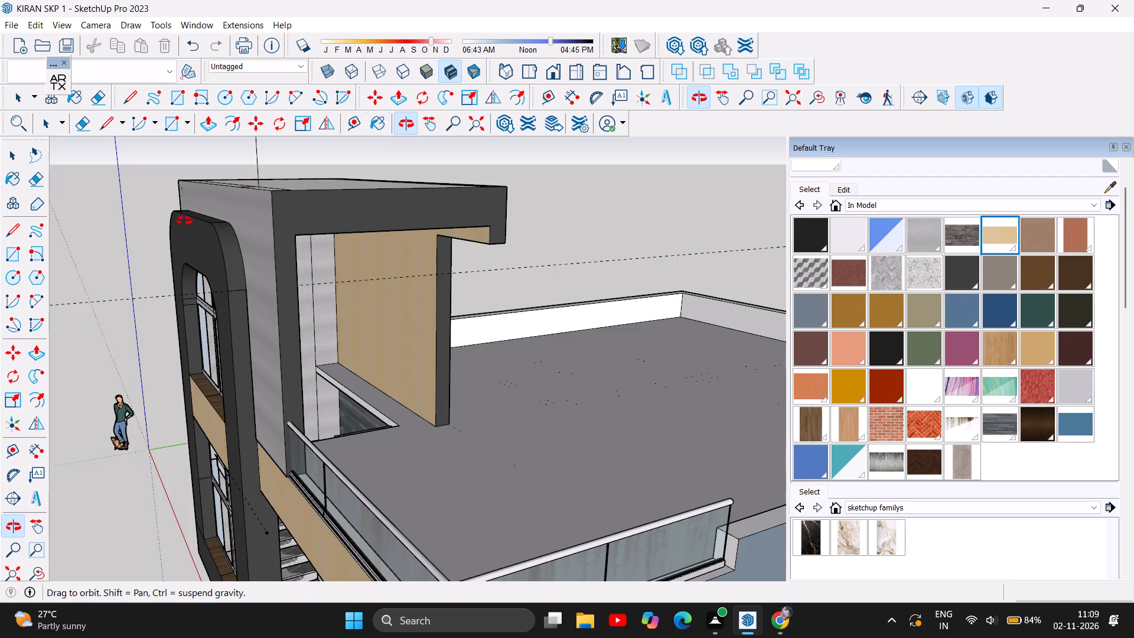
pyautogui.moveTo(123, 262); pyautogui.dragTo(425, 207)
pyautogui.scroll(-3, 454, 198)
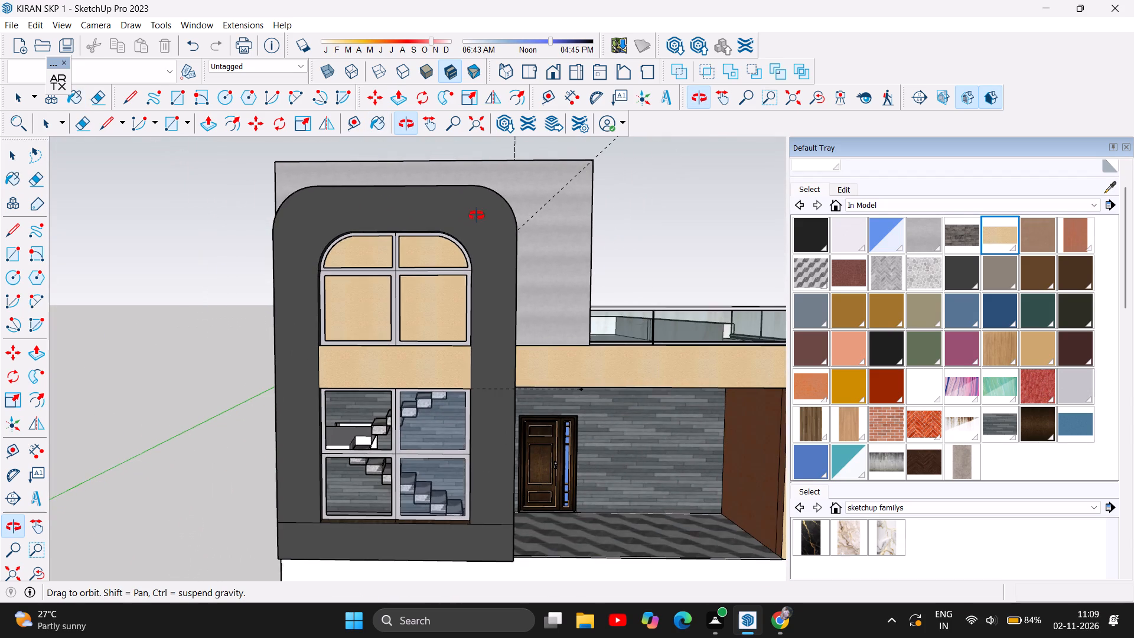
pyautogui.scroll(-2, 477, 216)
pyautogui.moveTo(418, 354); pyautogui.dragTo(435, 249)
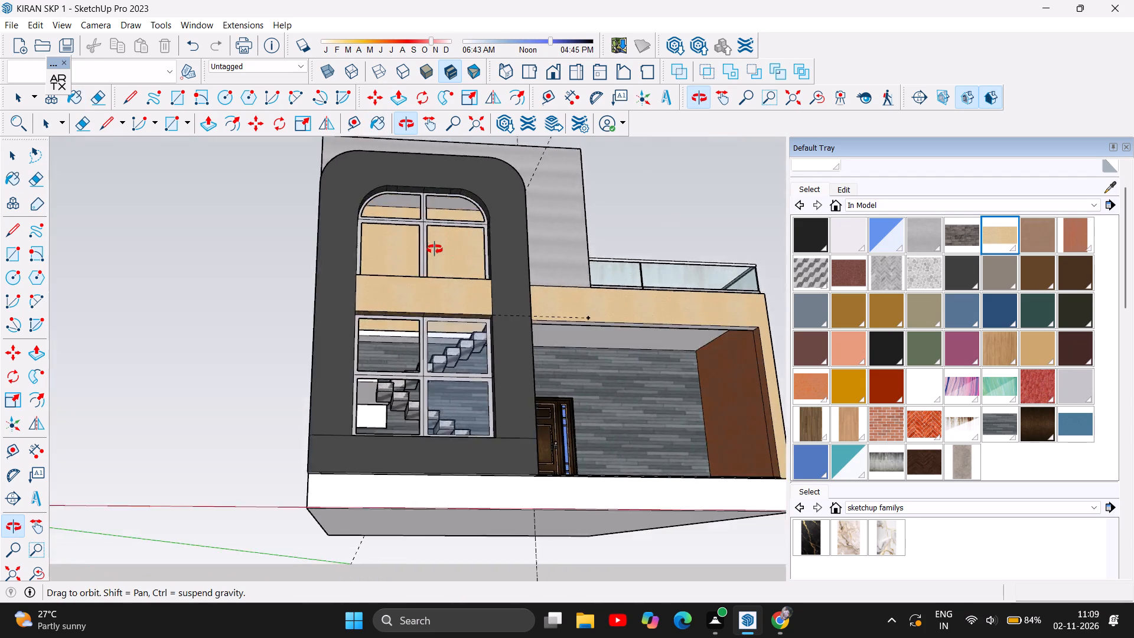
pyautogui.moveTo(435, 249); pyautogui.dragTo(123, 392)
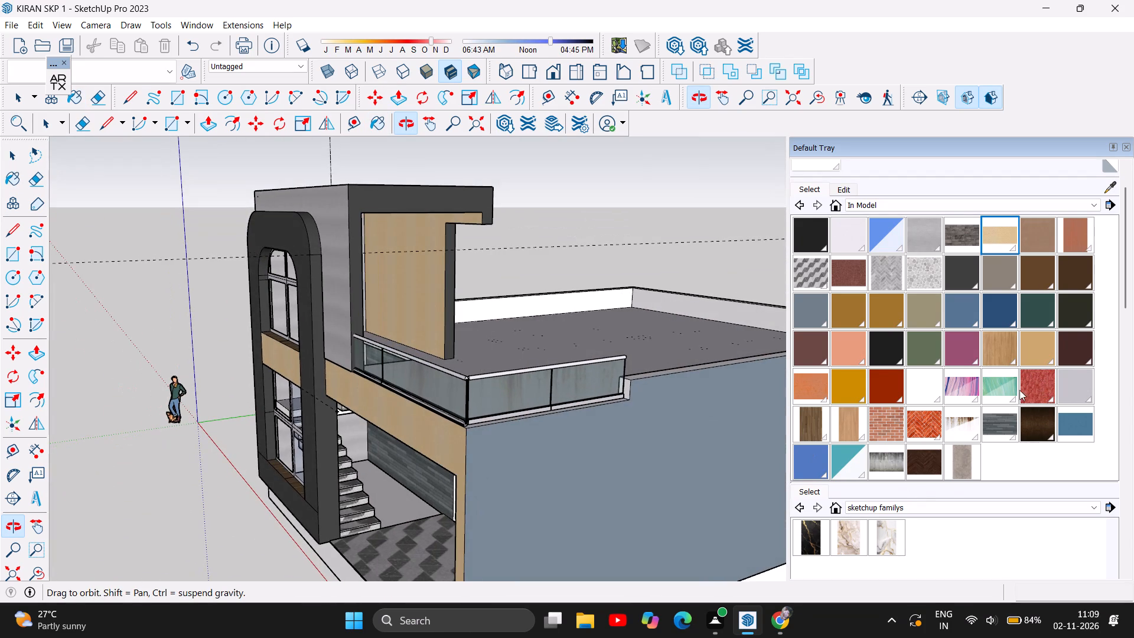
pyautogui.click(1036, 390)
pyautogui.click(399, 282)
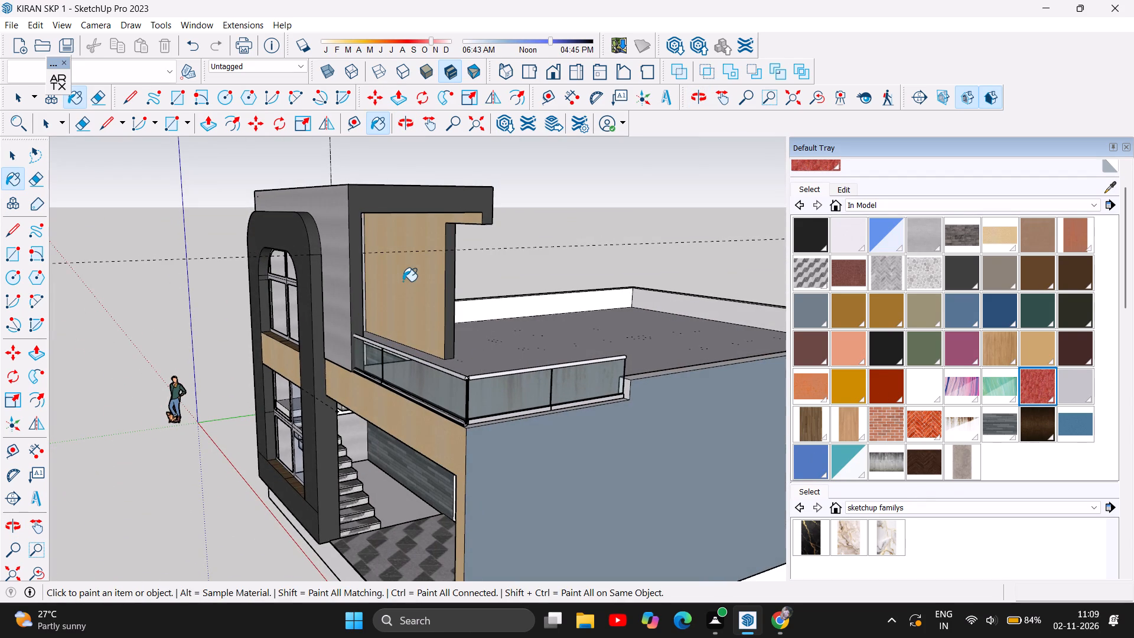
# Examine how the red inner wall looks through the arched window from the front, low and raised viewpoints.
pyautogui.click(418, 125)
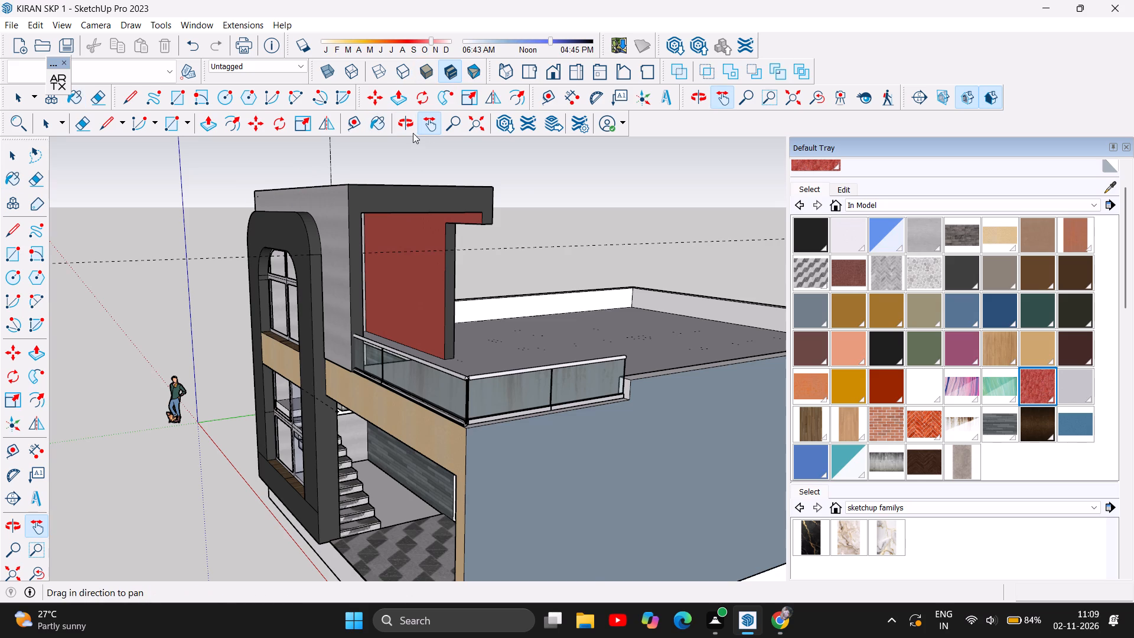
pyautogui.click(407, 126)
pyautogui.moveTo(162, 304); pyautogui.dragTo(481, 266)
pyautogui.scroll(-2, 509, 278)
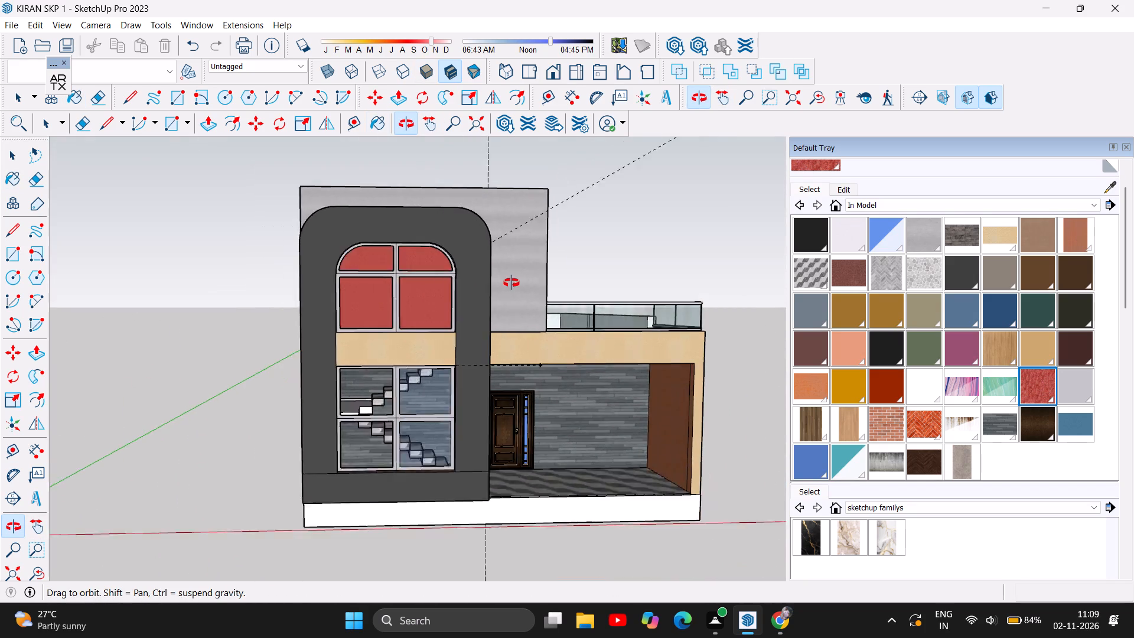
pyautogui.scroll(-2, 511, 283)
pyautogui.scroll(-1, 576, 403)
pyautogui.moveTo(500, 451); pyautogui.dragTo(483, 485)
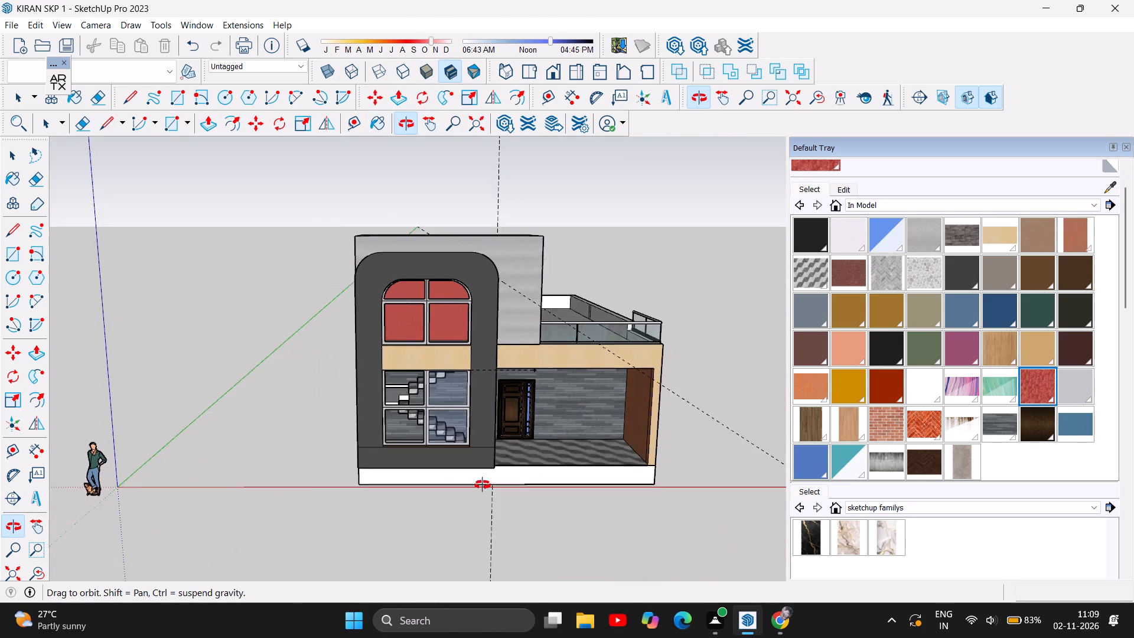
pyautogui.moveTo(483, 485); pyautogui.dragTo(507, 401)
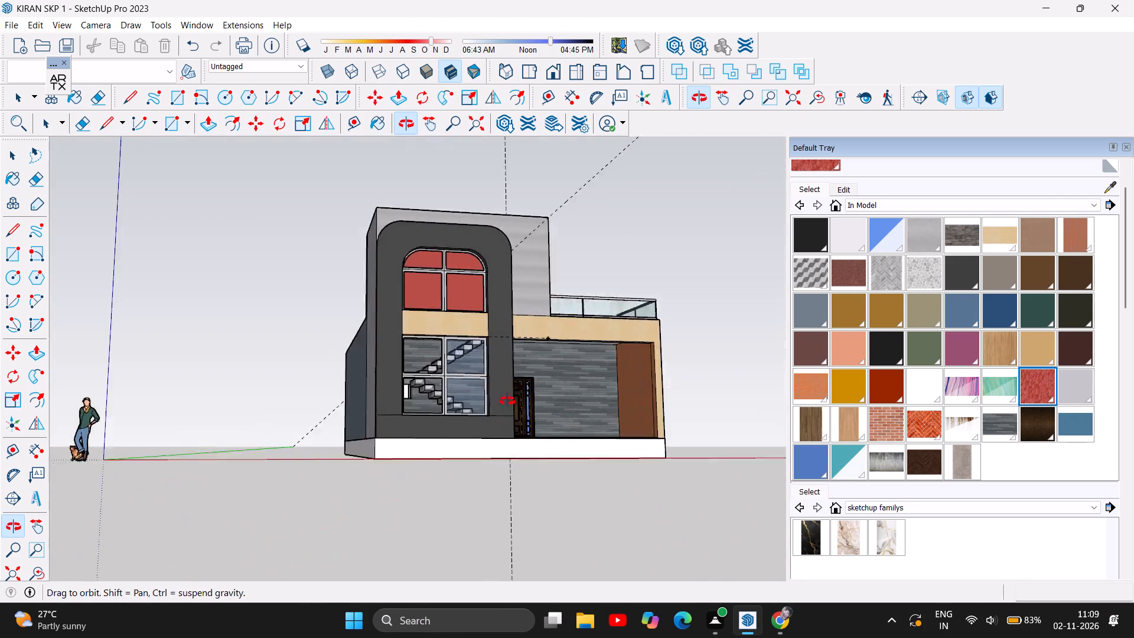
pyautogui.moveTo(507, 401); pyautogui.dragTo(479, 510)
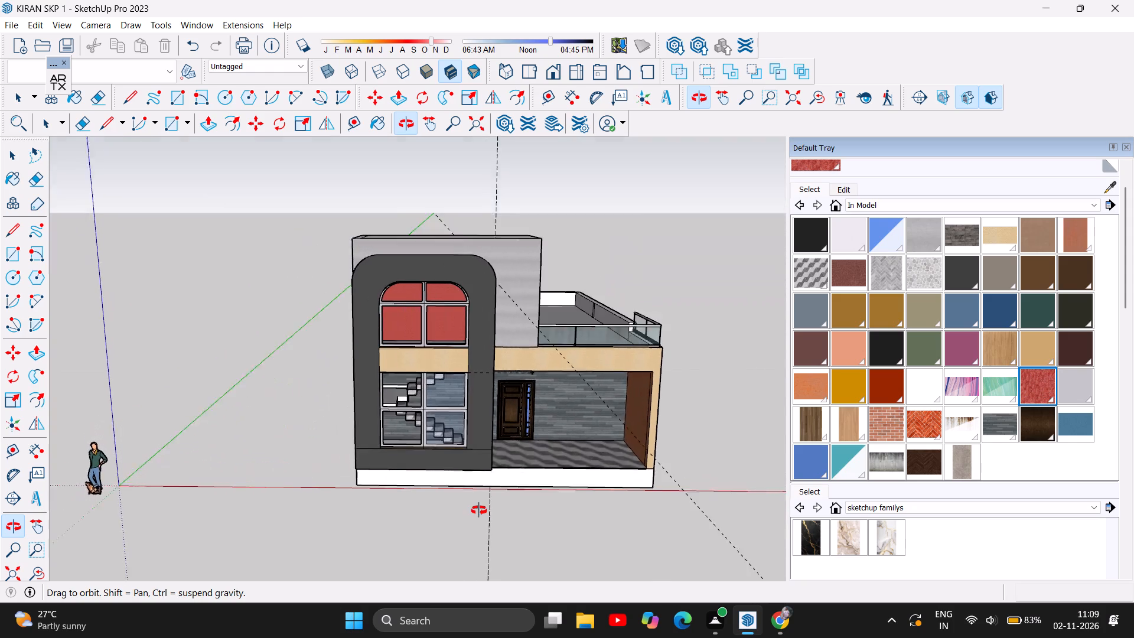
pyautogui.moveTo(479, 510); pyautogui.dragTo(447, 409)
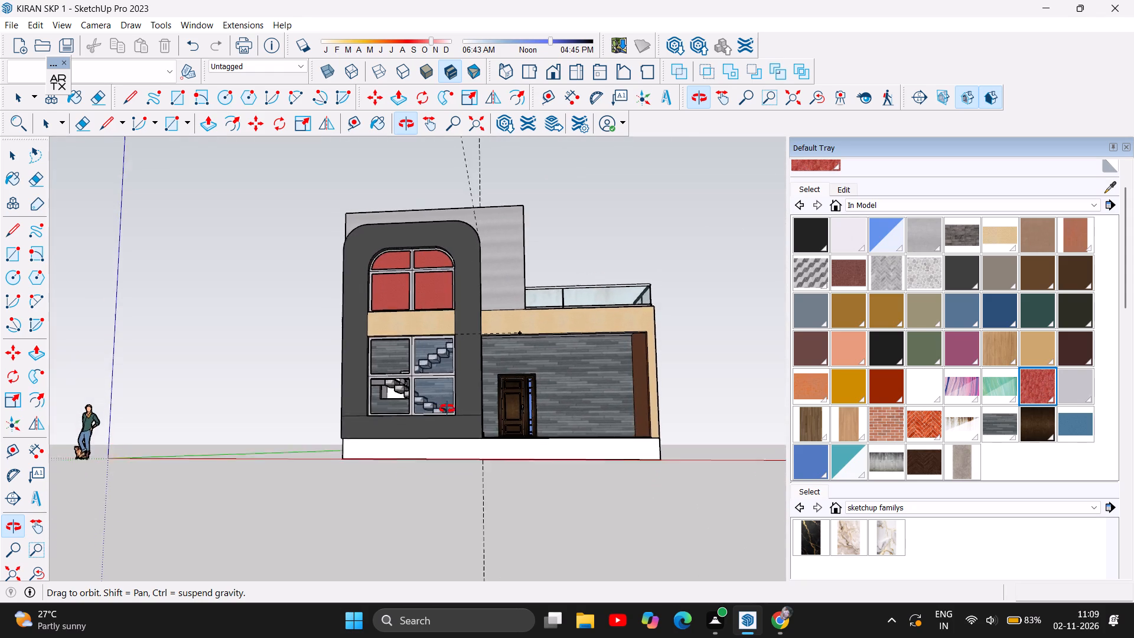
pyautogui.moveTo(447, 409); pyautogui.dragTo(494, 437)
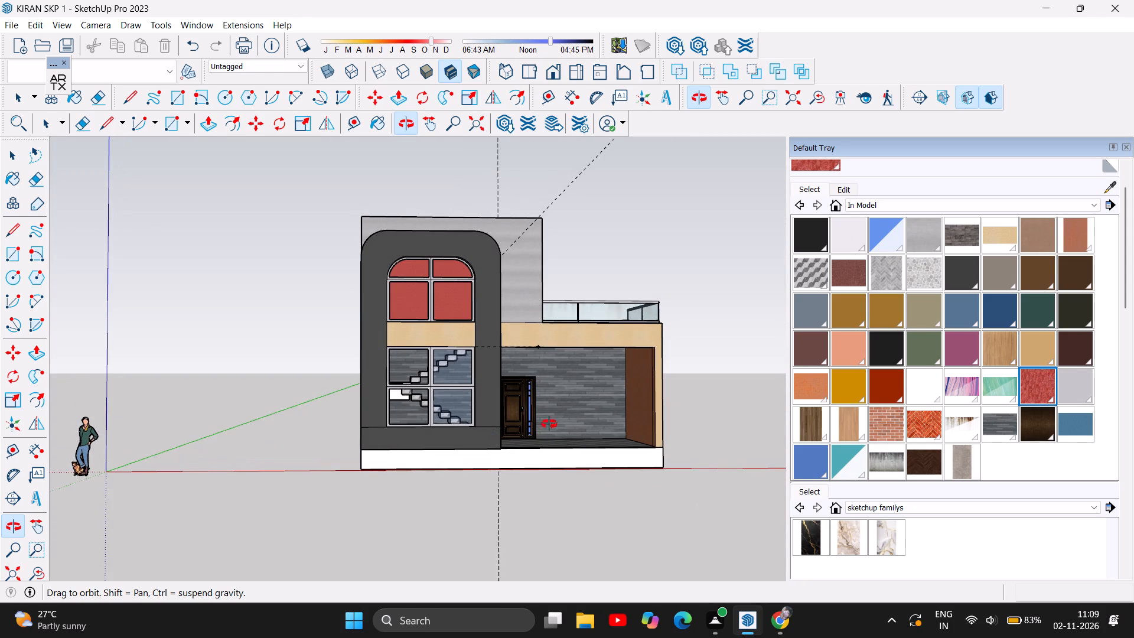
pyautogui.scroll(4, 618, 416)
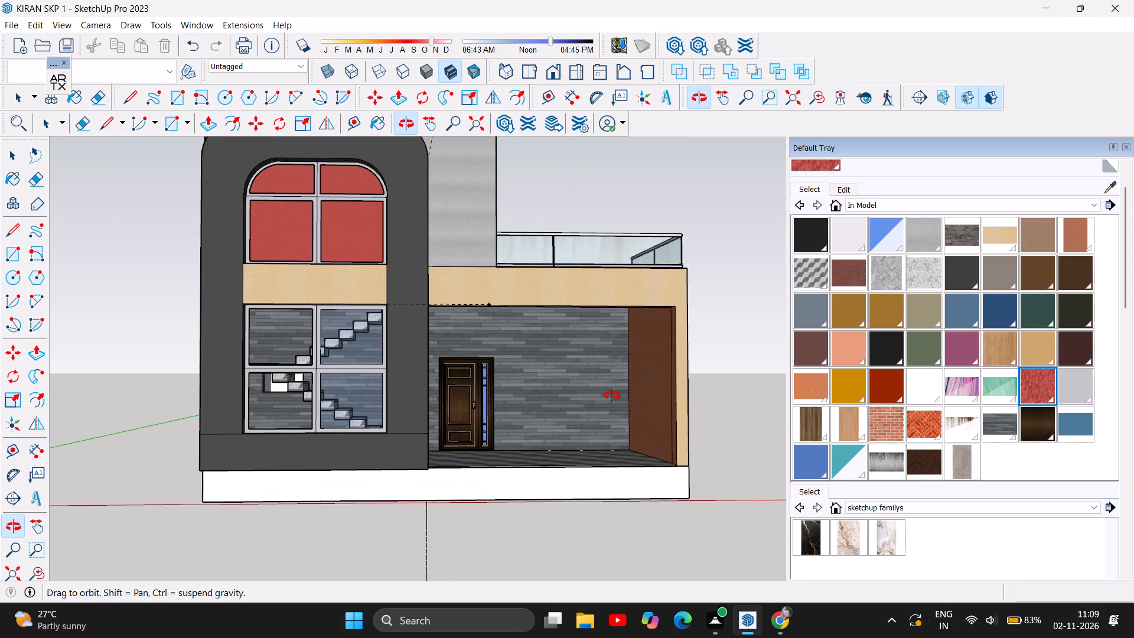
pyautogui.moveTo(612, 395); pyautogui.dragTo(668, 474)
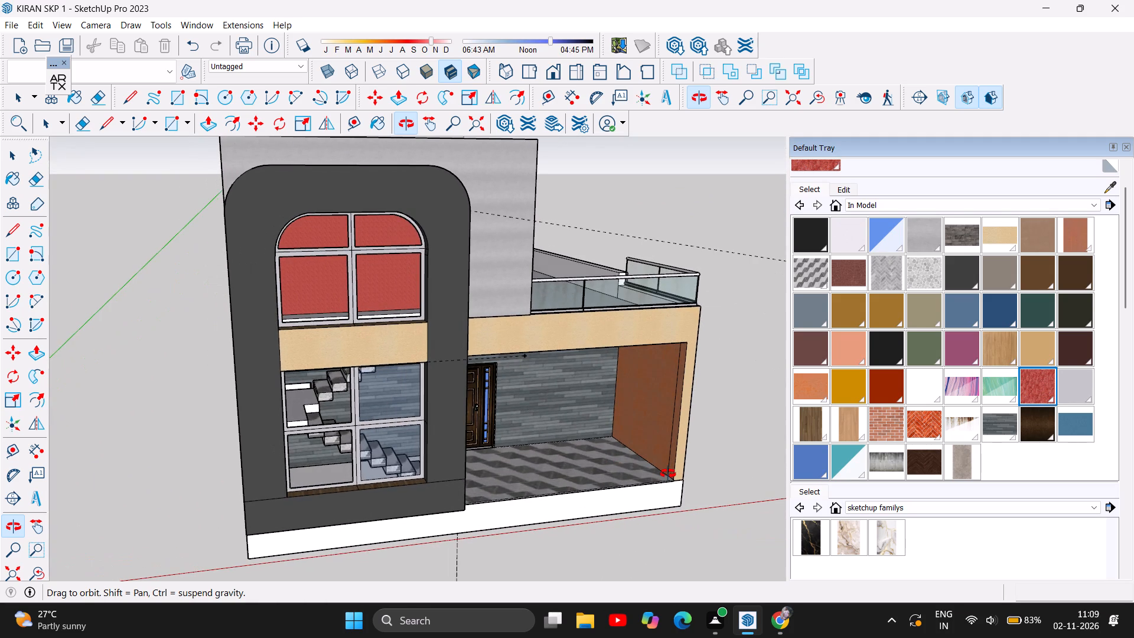
pyautogui.moveTo(568, 350); pyautogui.dragTo(527, 385)
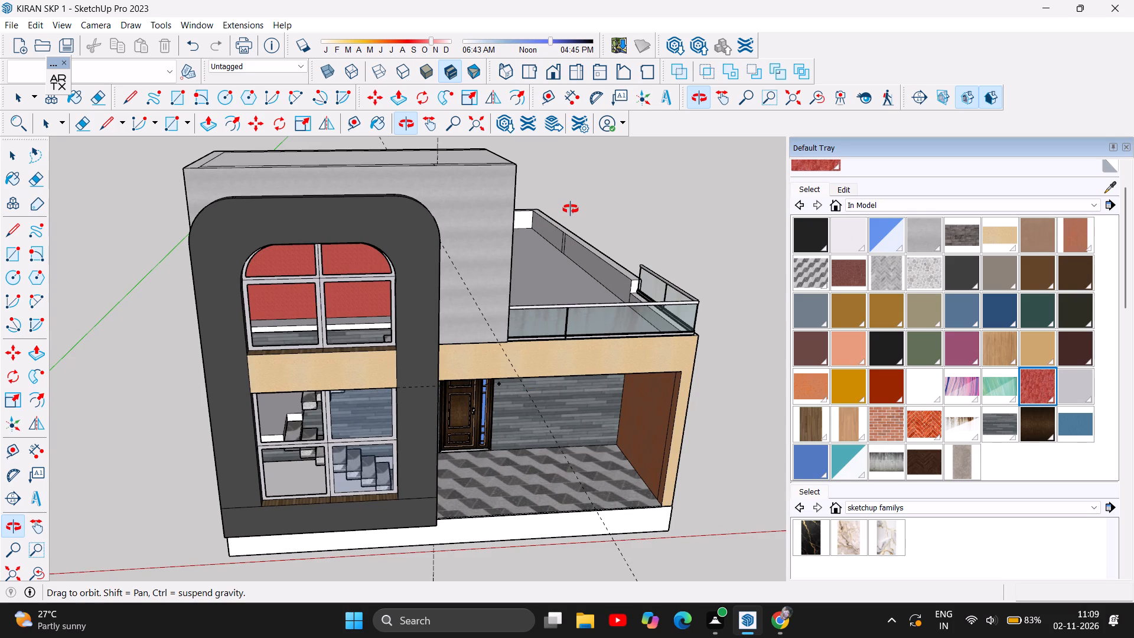
# Paint the tower's front wall around the arched frame with the orange herringbone brick material.
pyautogui.scroll(6, 571, 209)
pyautogui.scroll(-2, 359, 372)
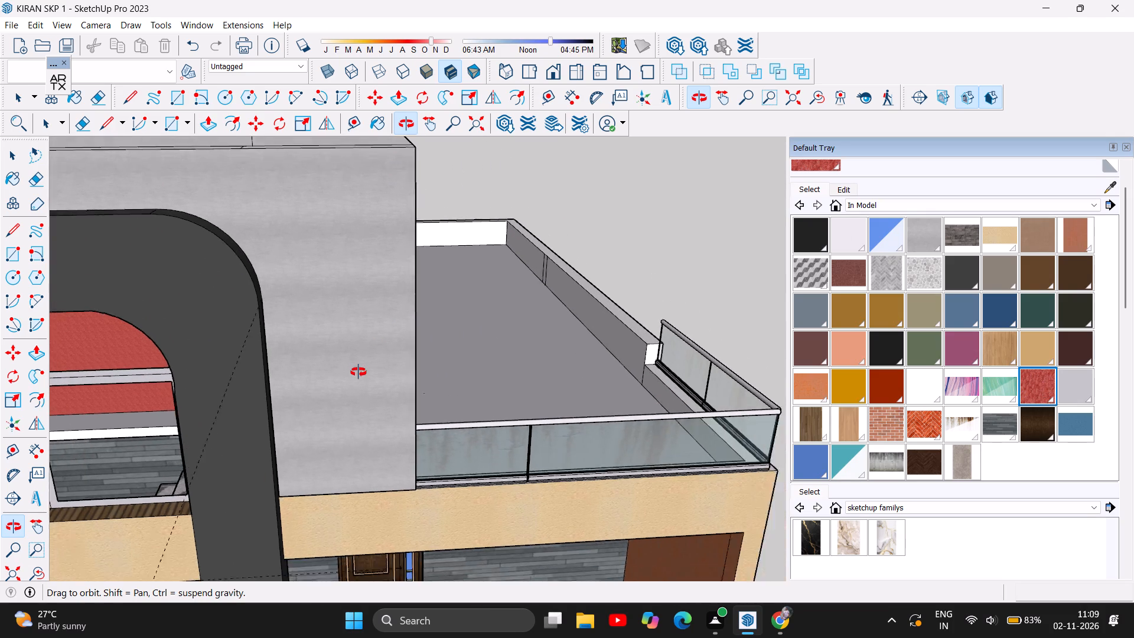
pyautogui.scroll(-3, 359, 372)
pyautogui.scroll(-2, 452, 344)
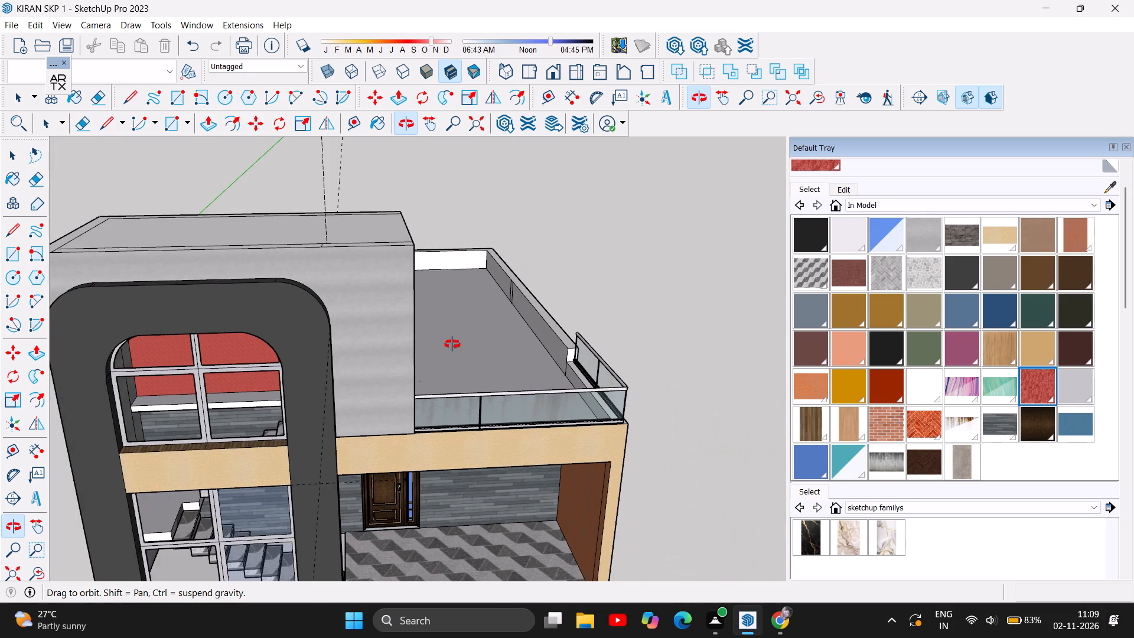
pyautogui.scroll(-1, 452, 344)
pyautogui.scroll(1, 391, 360)
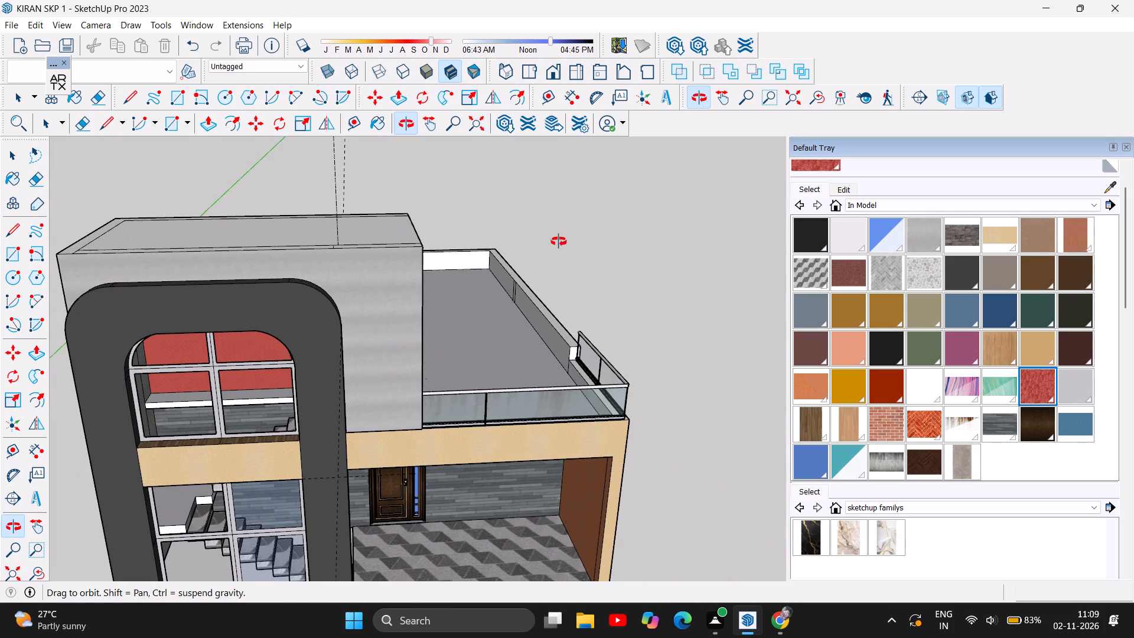
pyautogui.click(917, 422)
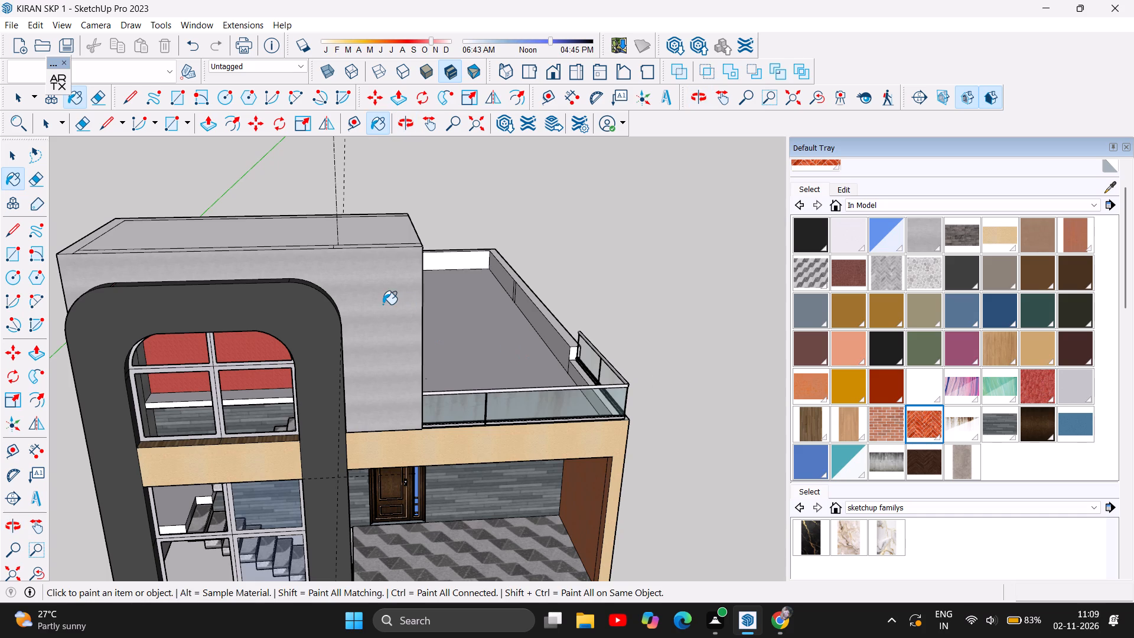
pyautogui.click(383, 304)
pyautogui.scroll(-4, 516, 227)
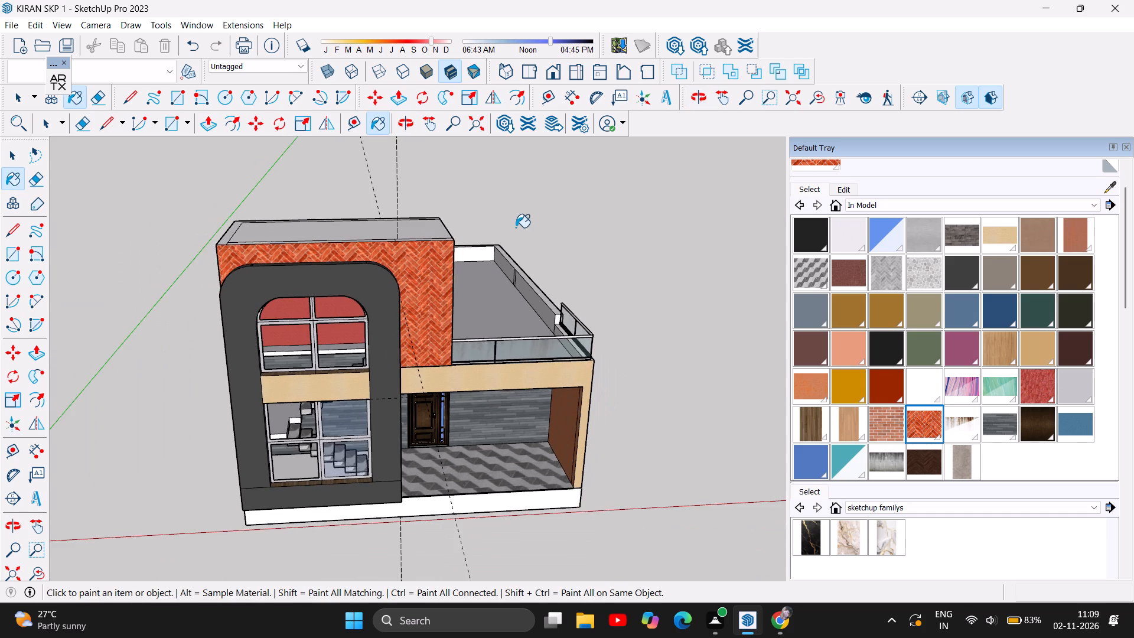
pyautogui.scroll(-3, 516, 227)
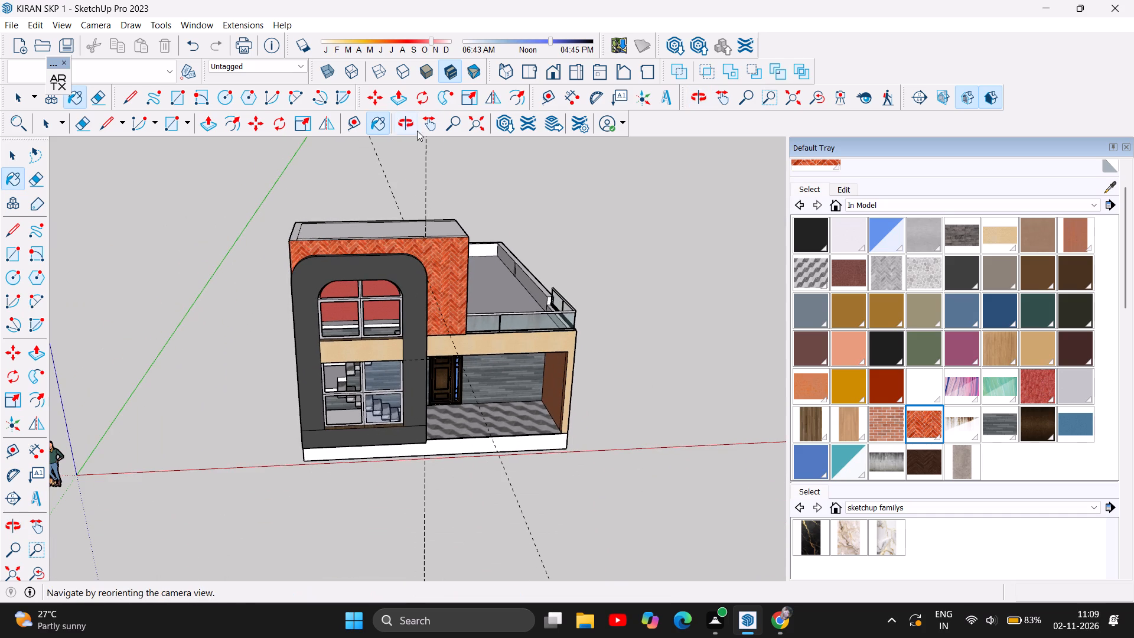
# Repaint the tower's front wall around the arched frame with the grey herringbone brick material.
pyautogui.click(408, 125)
pyautogui.moveTo(556, 318); pyautogui.dragTo(210, 255)
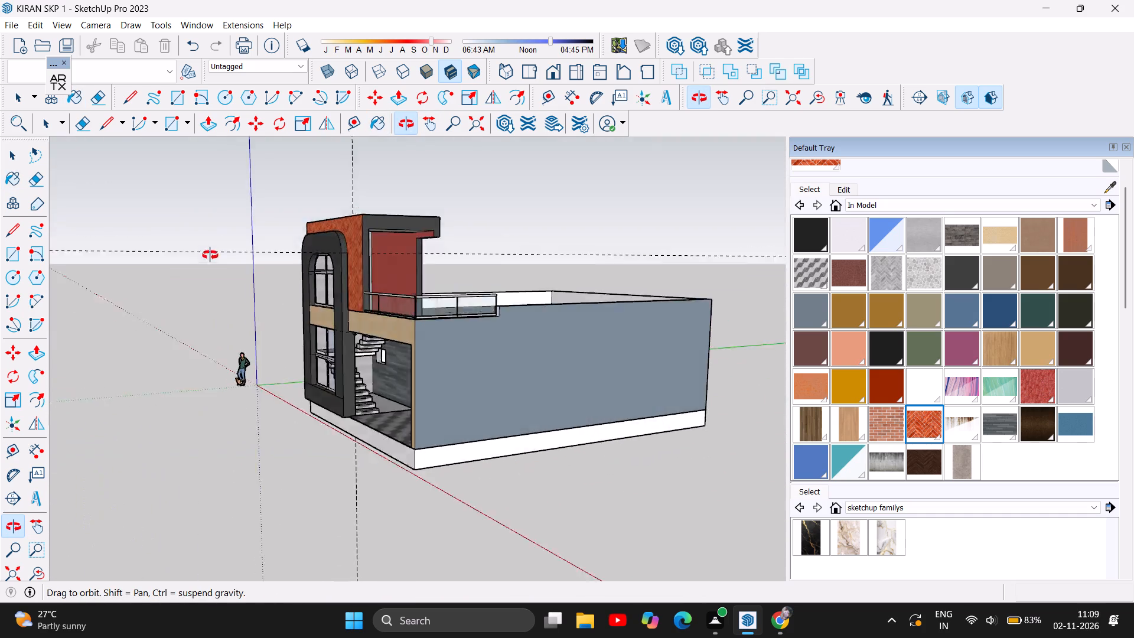
pyautogui.moveTo(210, 255); pyautogui.dragTo(588, 272)
pyautogui.scroll(-2, 455, 302)
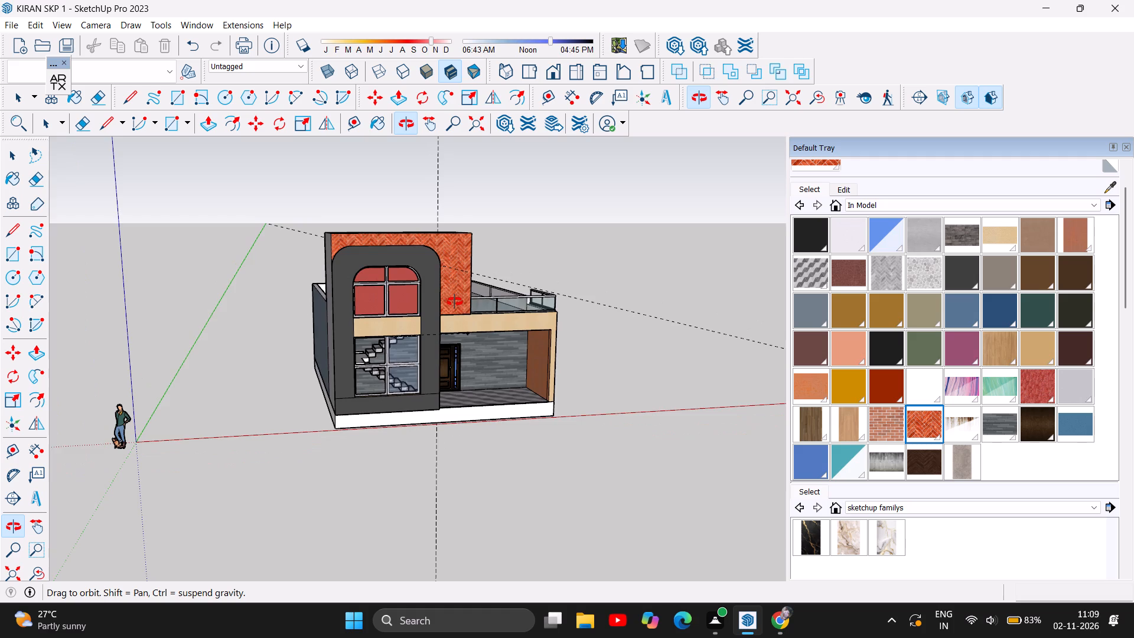
pyautogui.moveTo(515, 357); pyautogui.dragTo(465, 325)
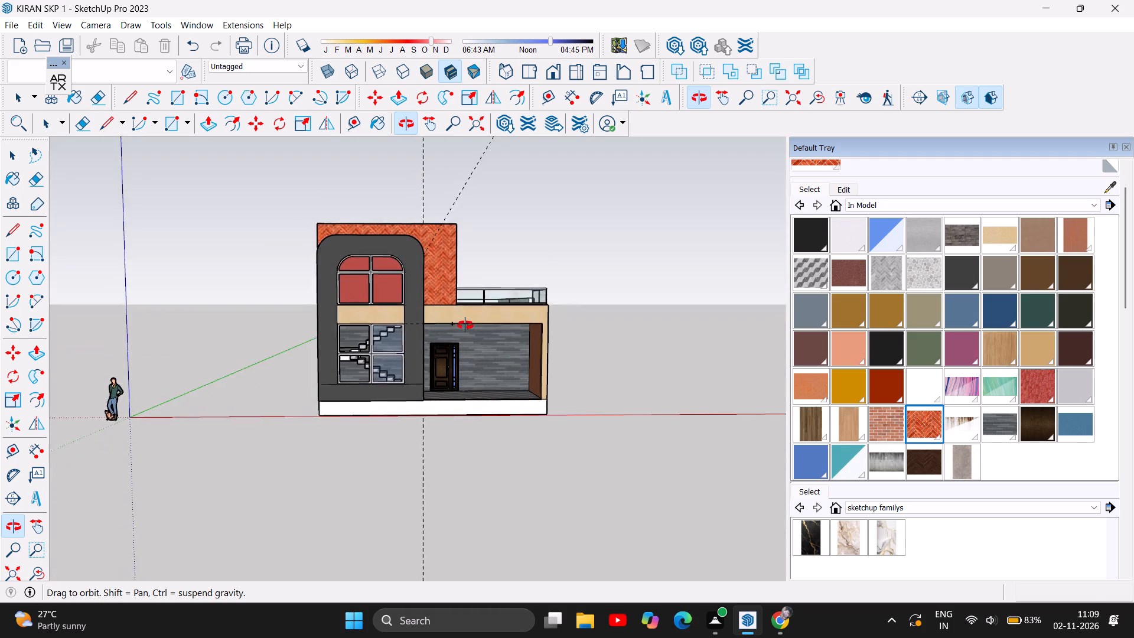
pyautogui.moveTo(465, 325); pyautogui.dragTo(463, 338)
pyautogui.click(884, 263)
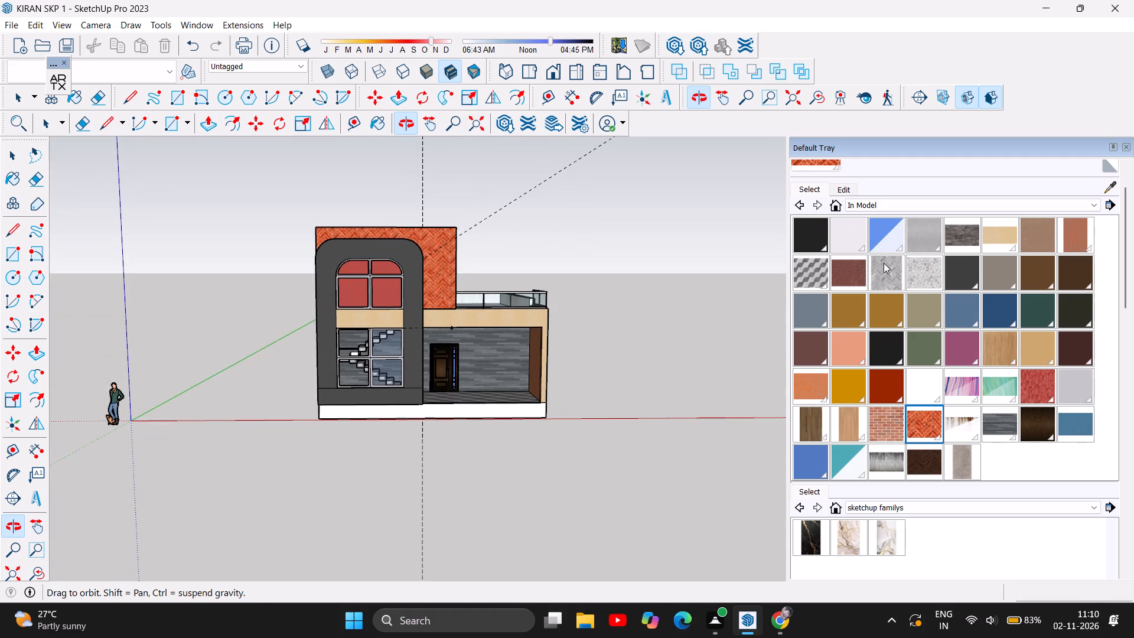
pyautogui.click(442, 254)
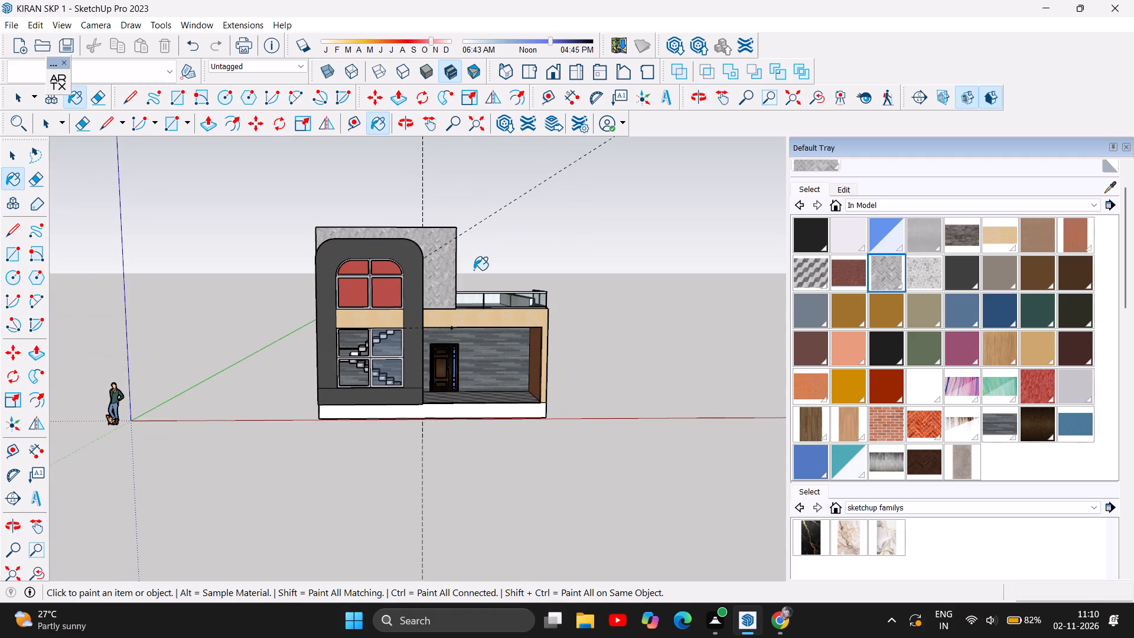
# Examine the grey herringbone wall up close and against the rest of the front facade.
pyautogui.scroll(7, 474, 270)
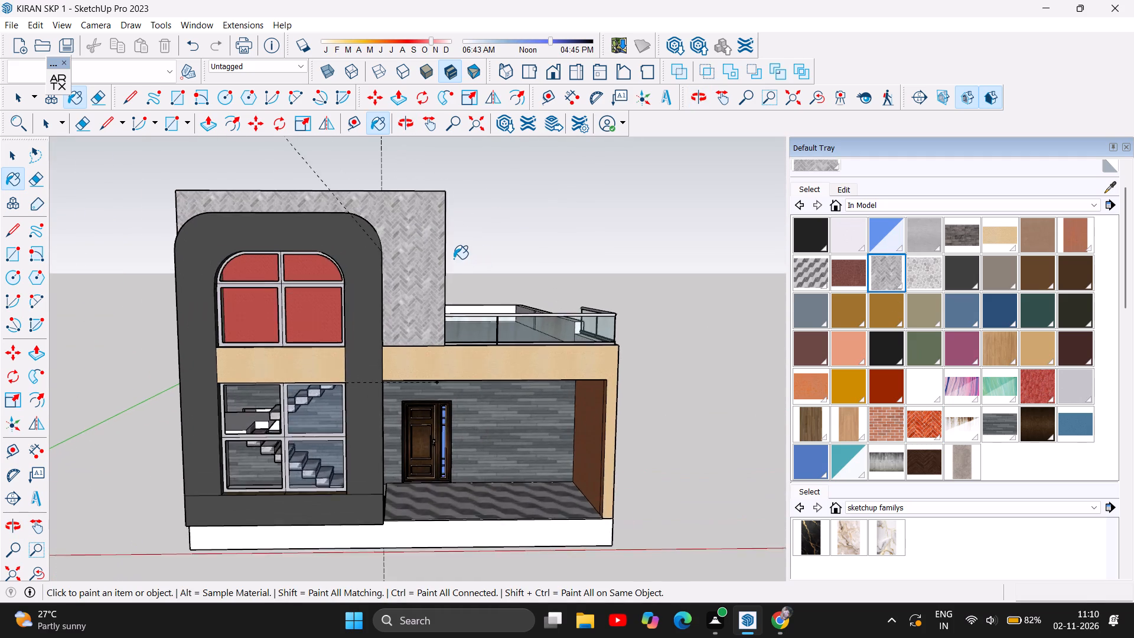
pyautogui.scroll(4, 454, 259)
pyautogui.scroll(5, 367, 268)
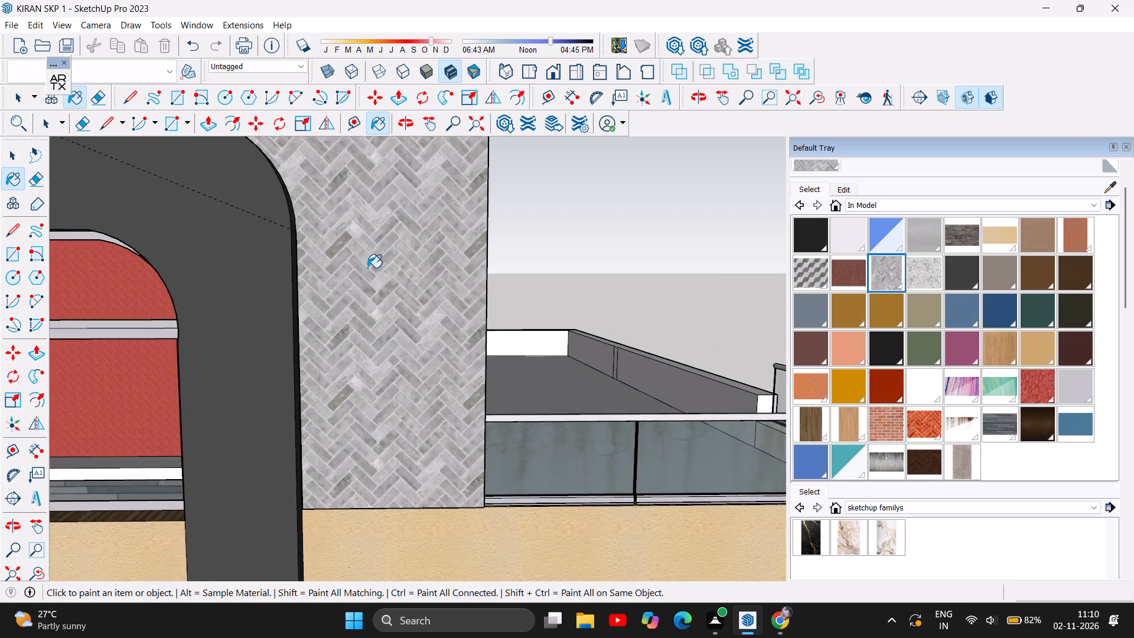
pyautogui.scroll(-7, 367, 268)
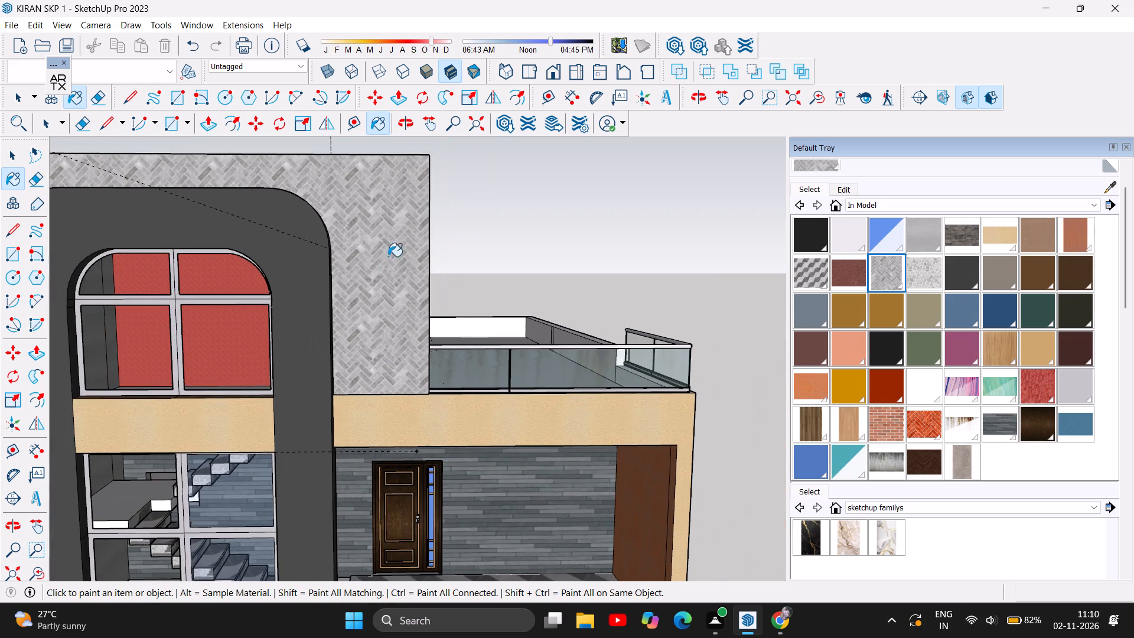
pyautogui.scroll(-4, 396, 252)
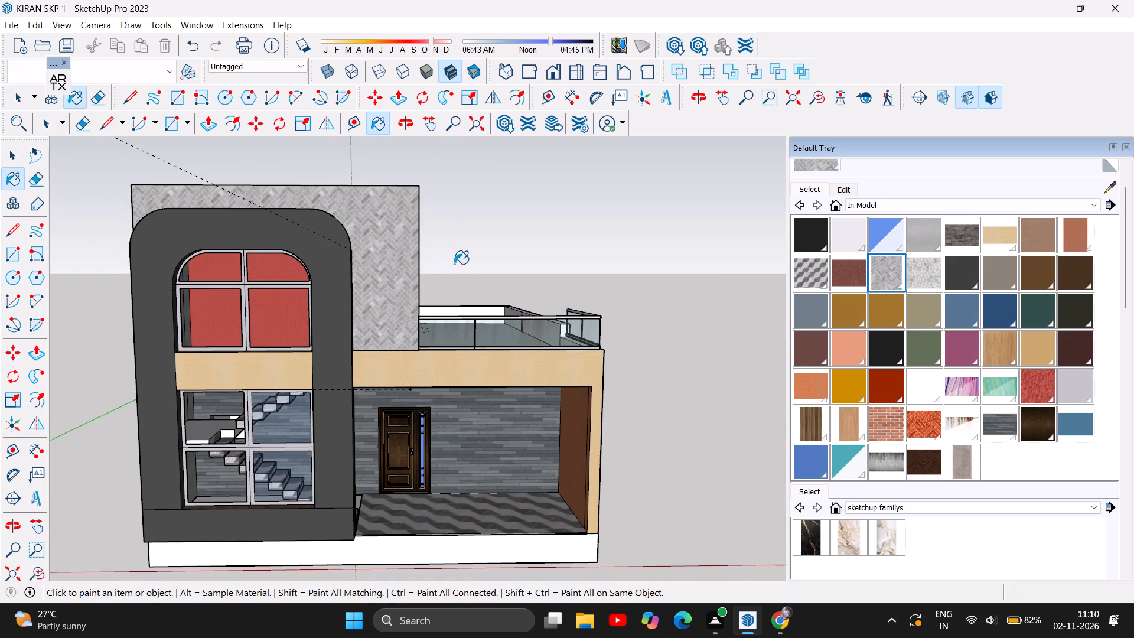
pyautogui.scroll(-1, 405, 372)
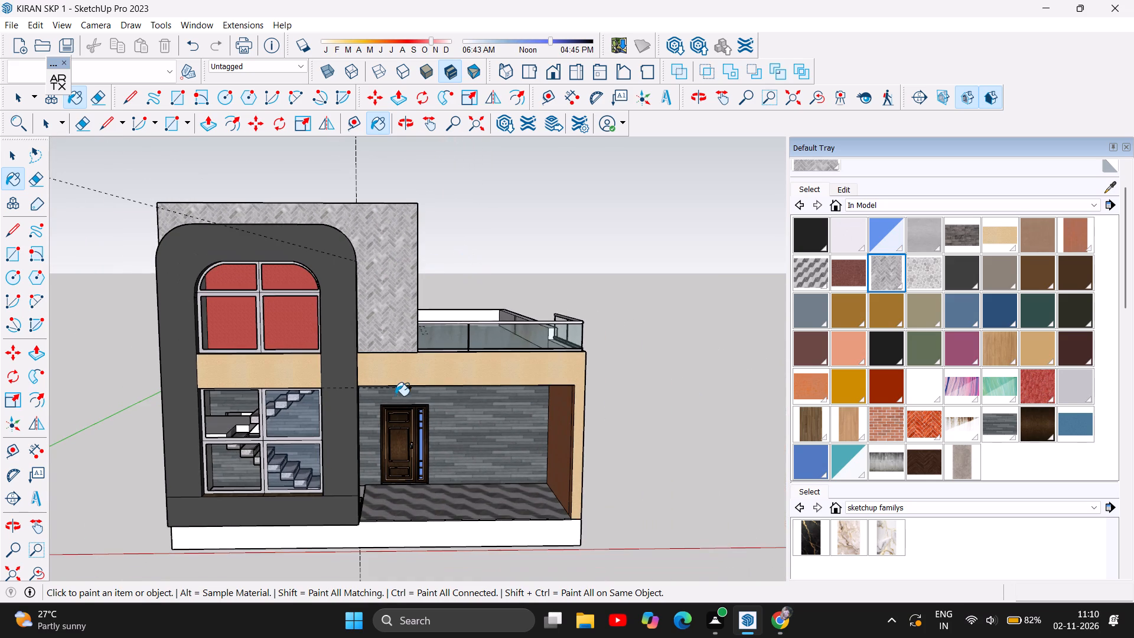
# Paint the tower's dark terrace-side face around the opening with the same grey herringbone brick material.
pyautogui.click(412, 124)
pyautogui.moveTo(415, 225); pyautogui.dragTo(334, 312)
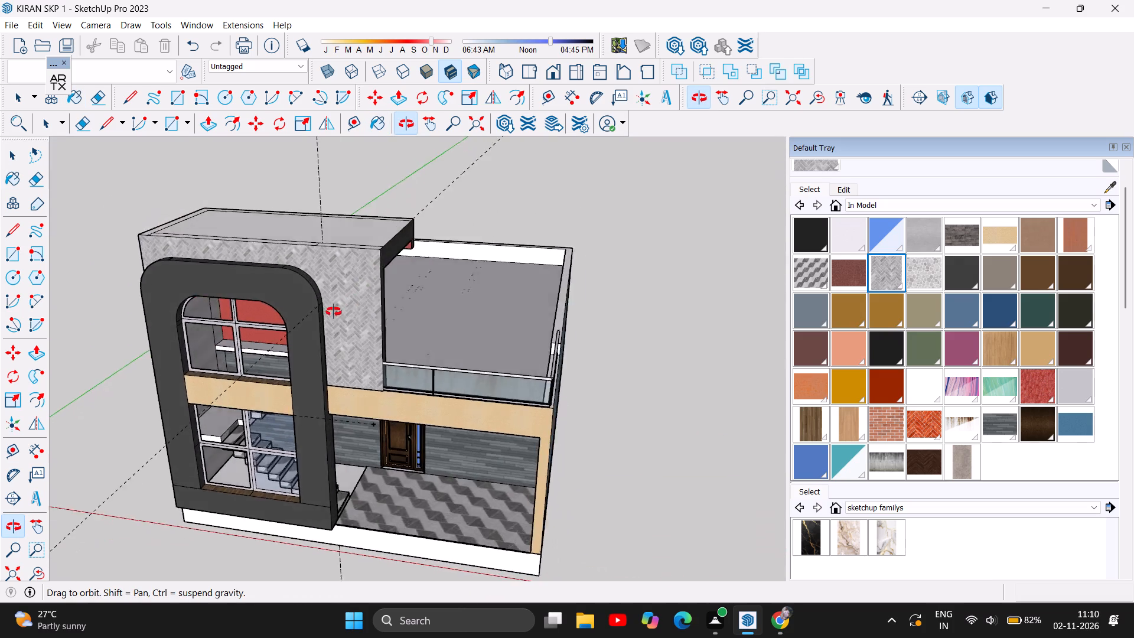
pyautogui.moveTo(334, 312); pyautogui.dragTo(226, 341)
pyautogui.moveTo(387, 235); pyautogui.dragTo(451, 213)
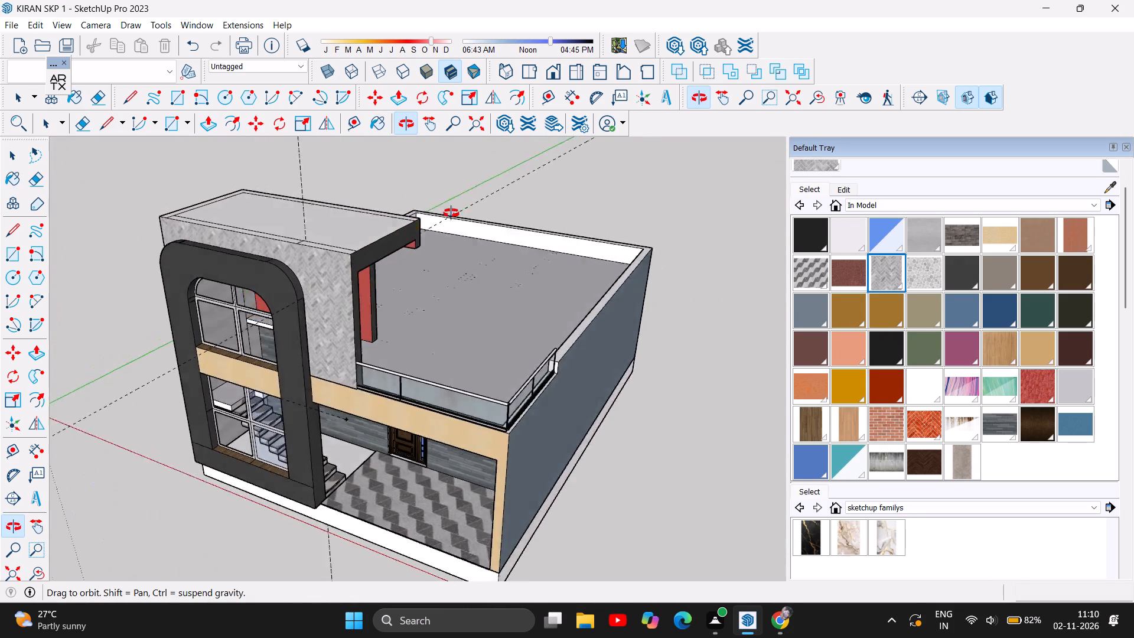
pyautogui.moveTo(451, 213); pyautogui.dragTo(483, 203)
pyautogui.scroll(4, 387, 250)
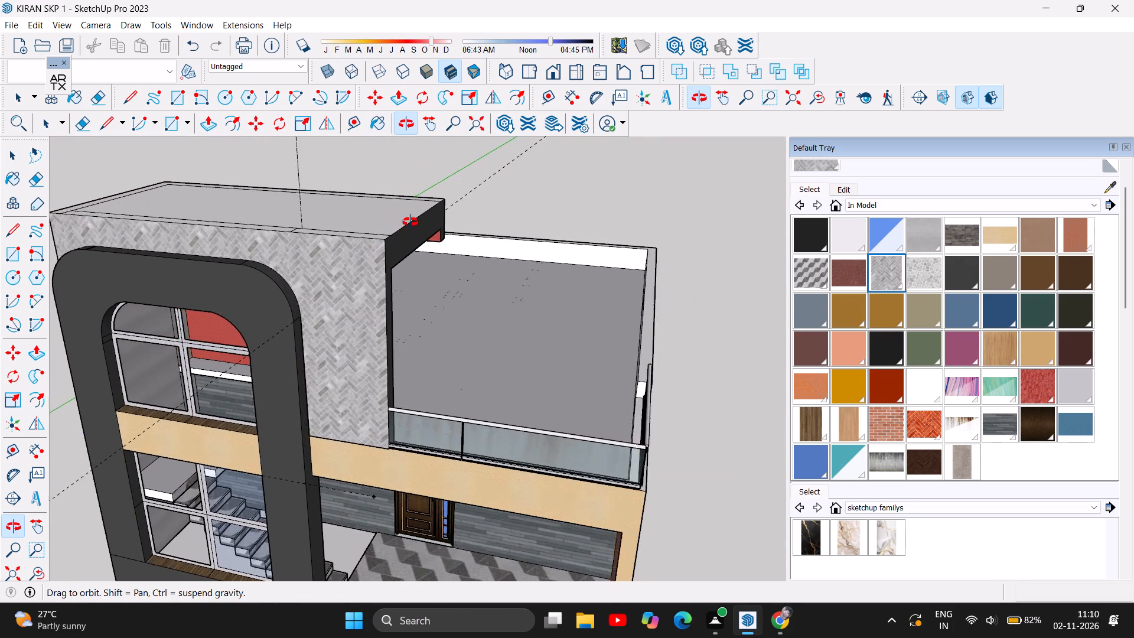
pyautogui.scroll(1, 410, 222)
pyautogui.scroll(4, 299, 240)
pyautogui.scroll(5, 348, 242)
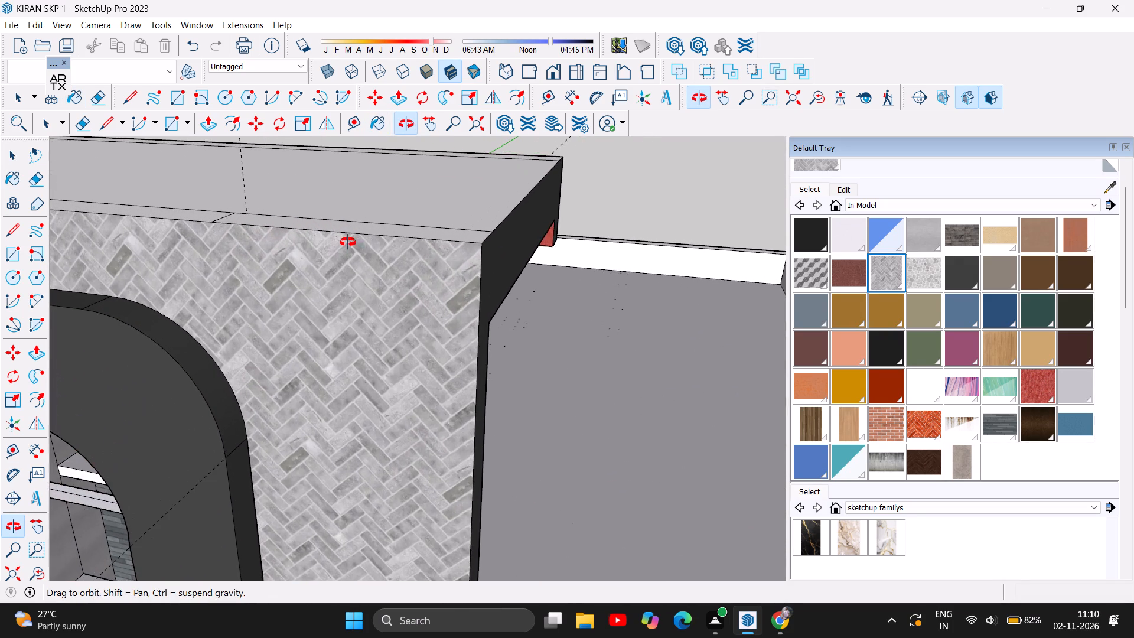
pyautogui.moveTo(462, 268); pyautogui.dragTo(272, 247)
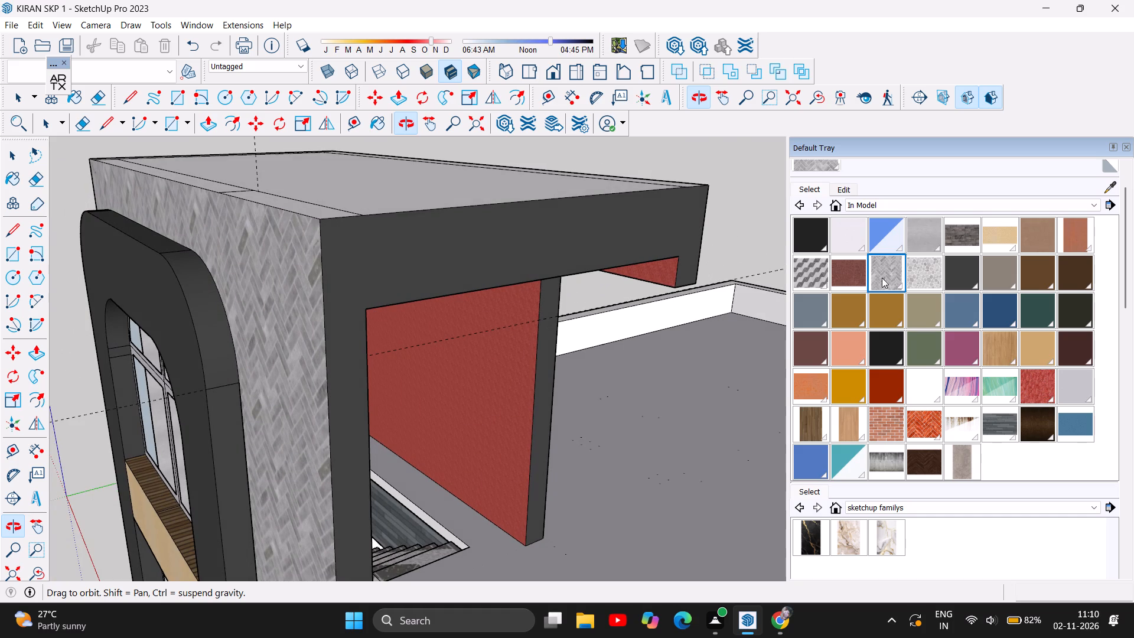
pyautogui.click(882, 264)
pyautogui.click(400, 242)
# Paint the narrow dark end face of the tower's rear wall with the grey herringbone brick material.
pyautogui.scroll(-2, 773, 252)
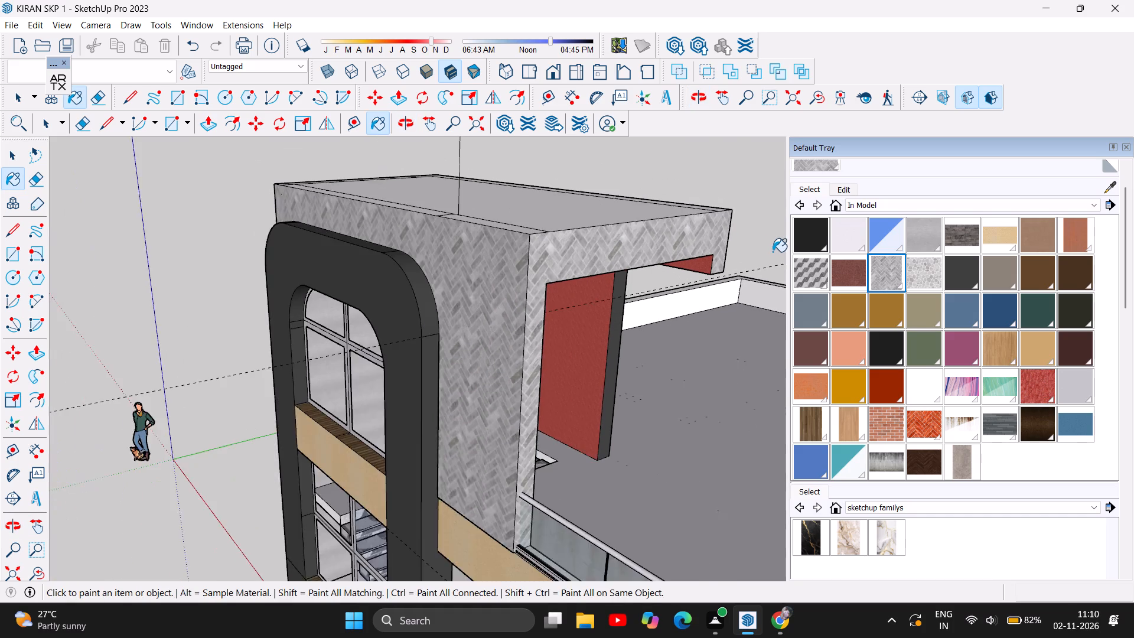
pyautogui.scroll(-1, 773, 252)
pyautogui.scroll(-4, 433, 334)
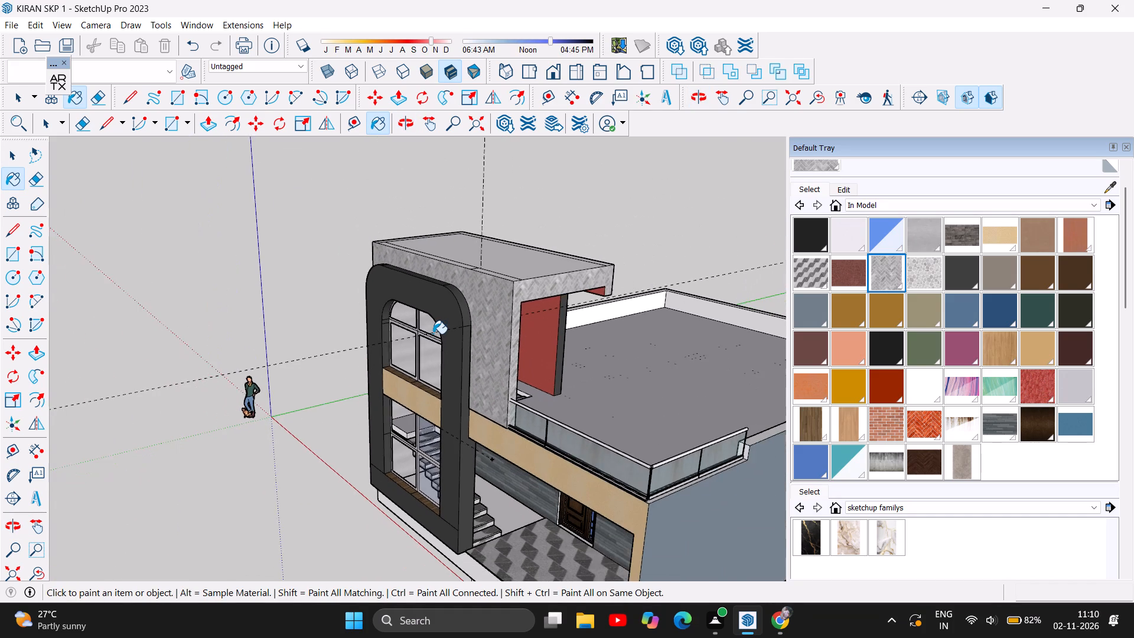
pyautogui.scroll(-2, 433, 334)
pyautogui.click(550, 351)
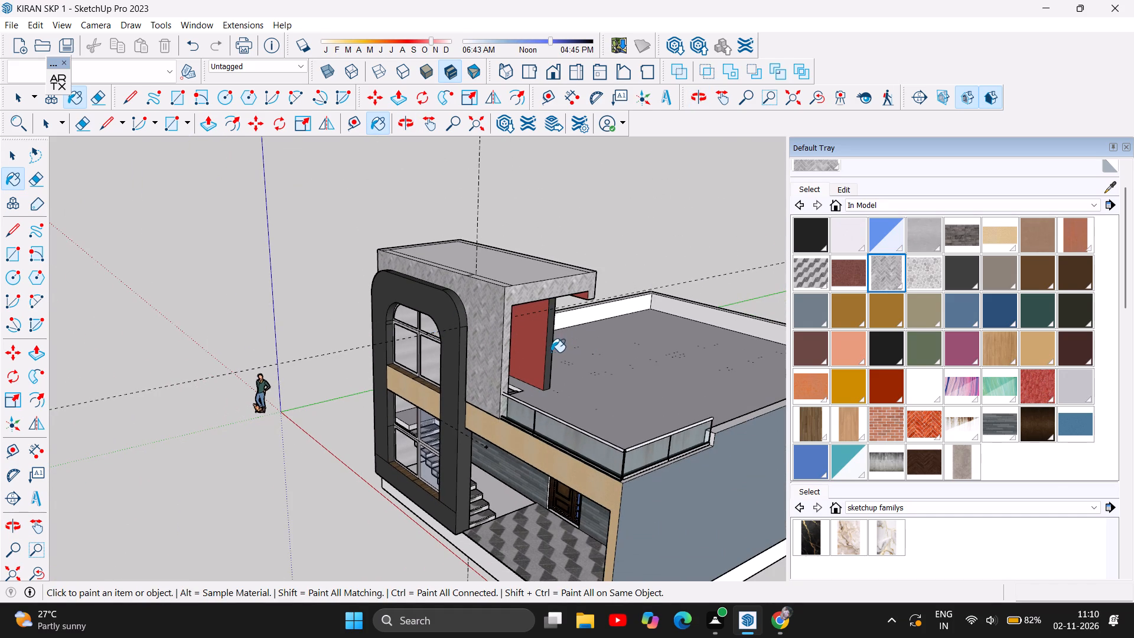
# Examine the tower's terrace side, its inner walls and stairwell, and the red wall seen through the front windows.
pyautogui.click(412, 124)
pyautogui.moveTo(709, 369); pyautogui.dragTo(422, 307)
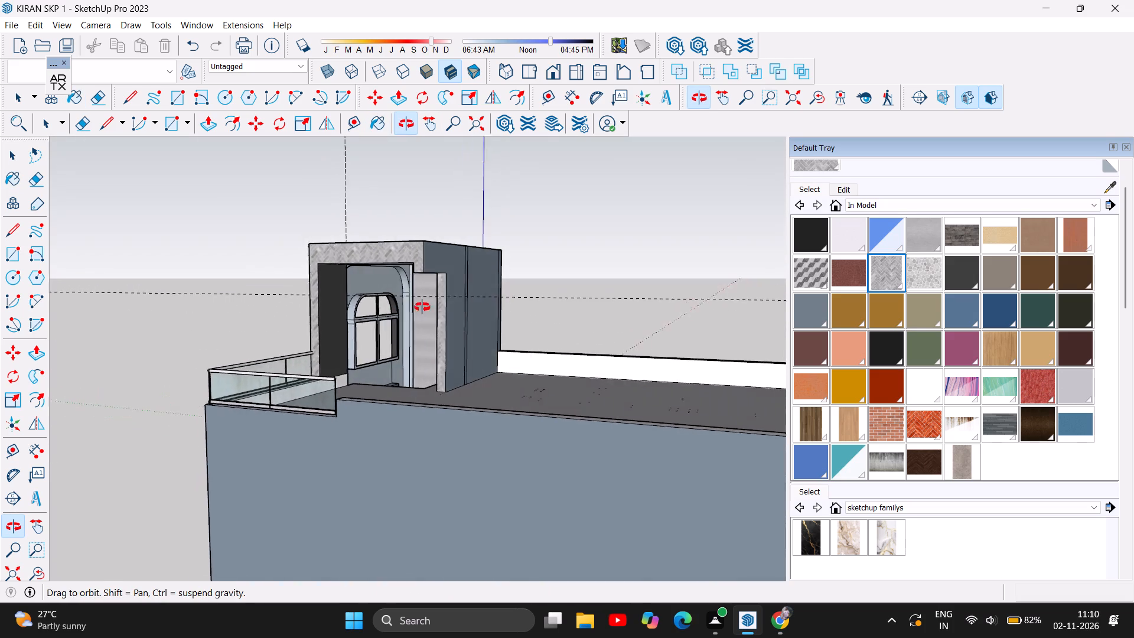
pyautogui.moveTo(422, 307); pyautogui.dragTo(330, 336)
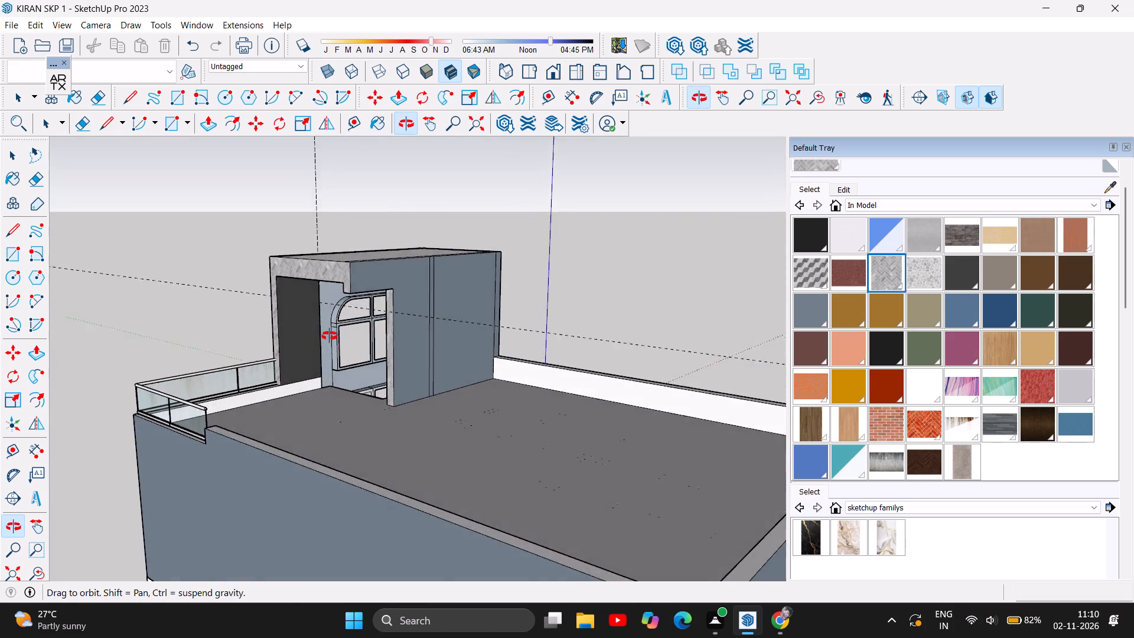
pyautogui.moveTo(330, 336); pyautogui.dragTo(458, 363)
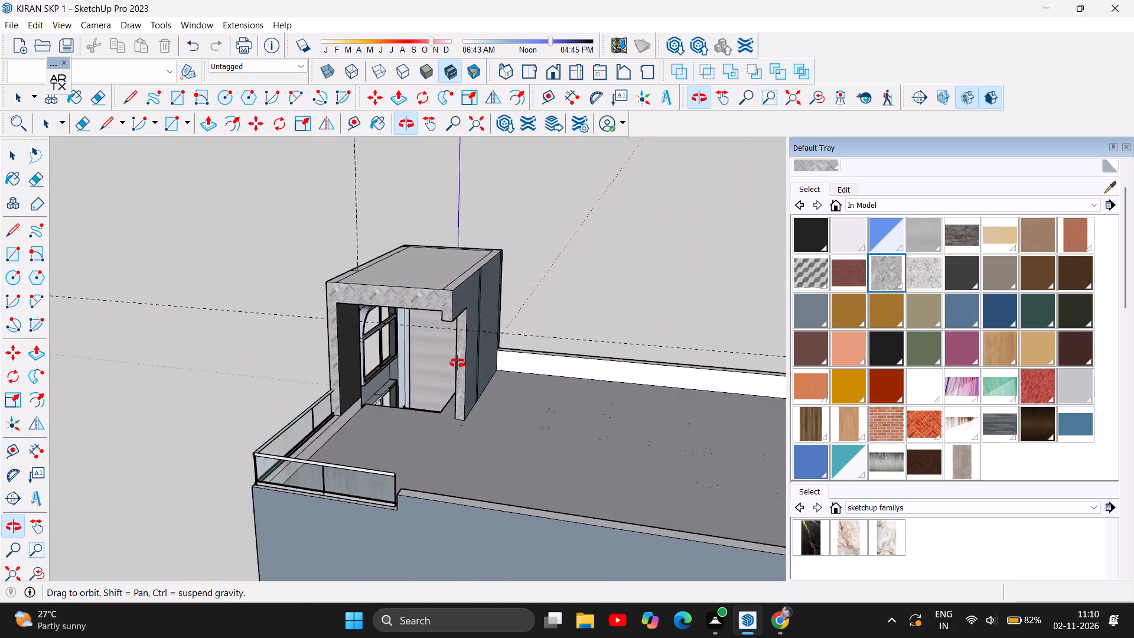
pyautogui.moveTo(458, 363); pyautogui.dragTo(466, 359)
pyautogui.scroll(4, 367, 351)
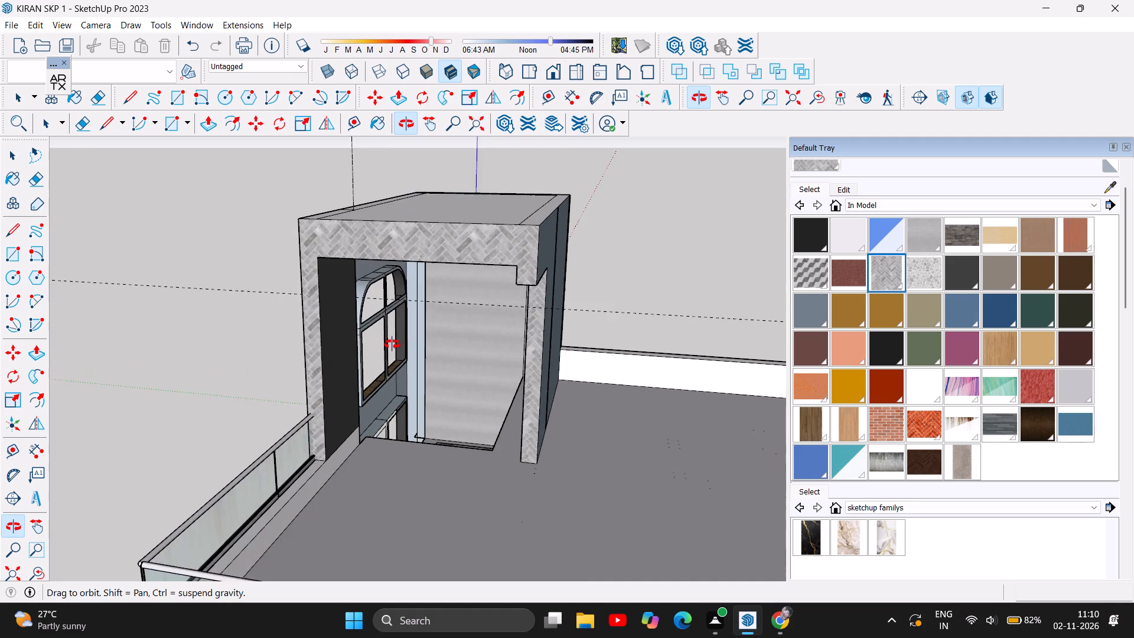
pyautogui.scroll(6, 392, 344)
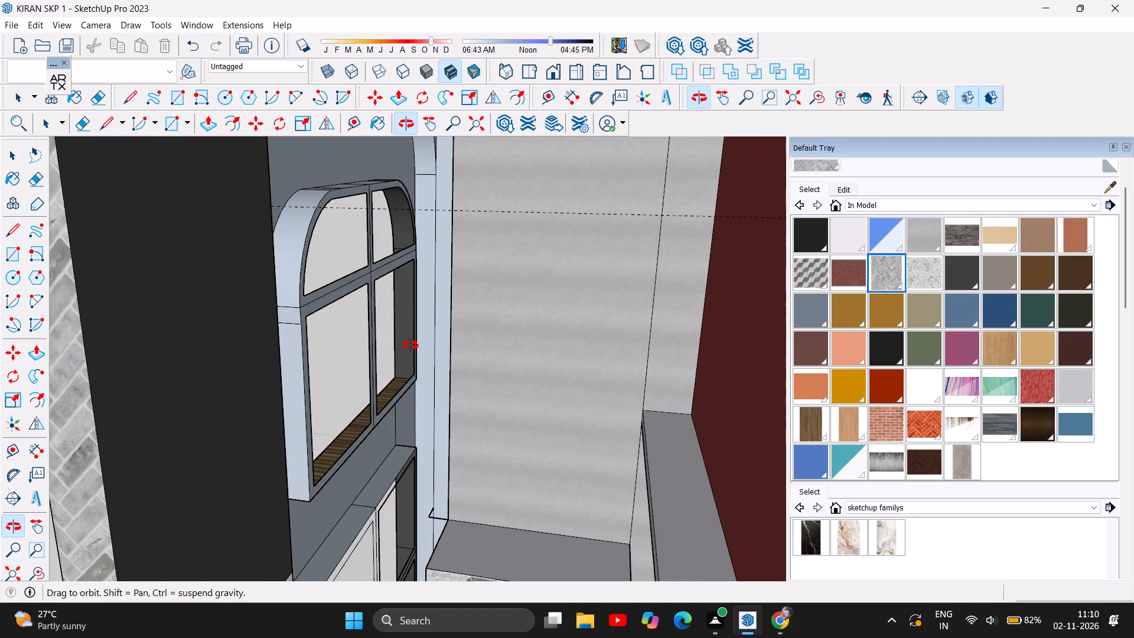
pyautogui.scroll(2, 410, 346)
pyautogui.scroll(-1, 499, 343)
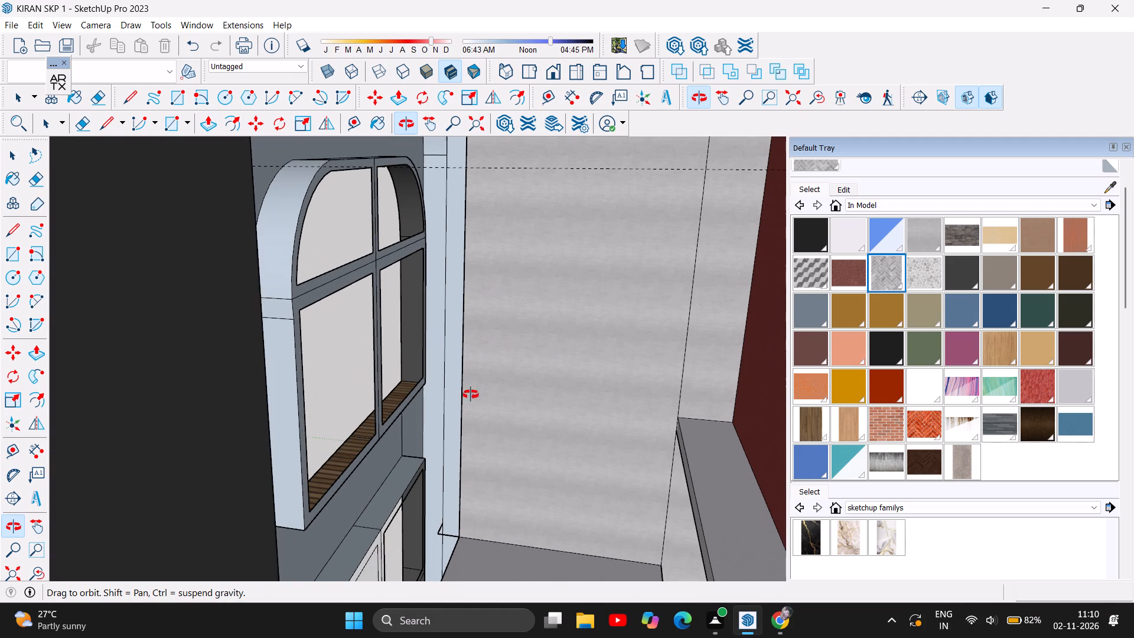
pyautogui.scroll(-2, 526, 329)
pyautogui.moveTo(462, 427); pyautogui.dragTo(453, 409)
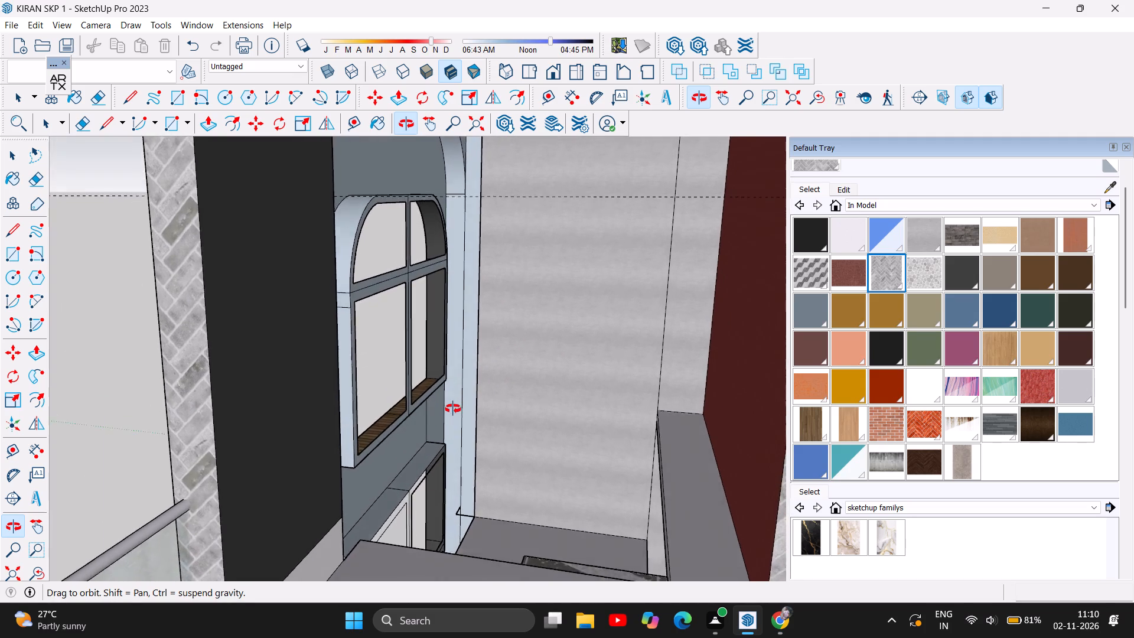
pyautogui.moveTo(453, 409); pyautogui.dragTo(436, 454)
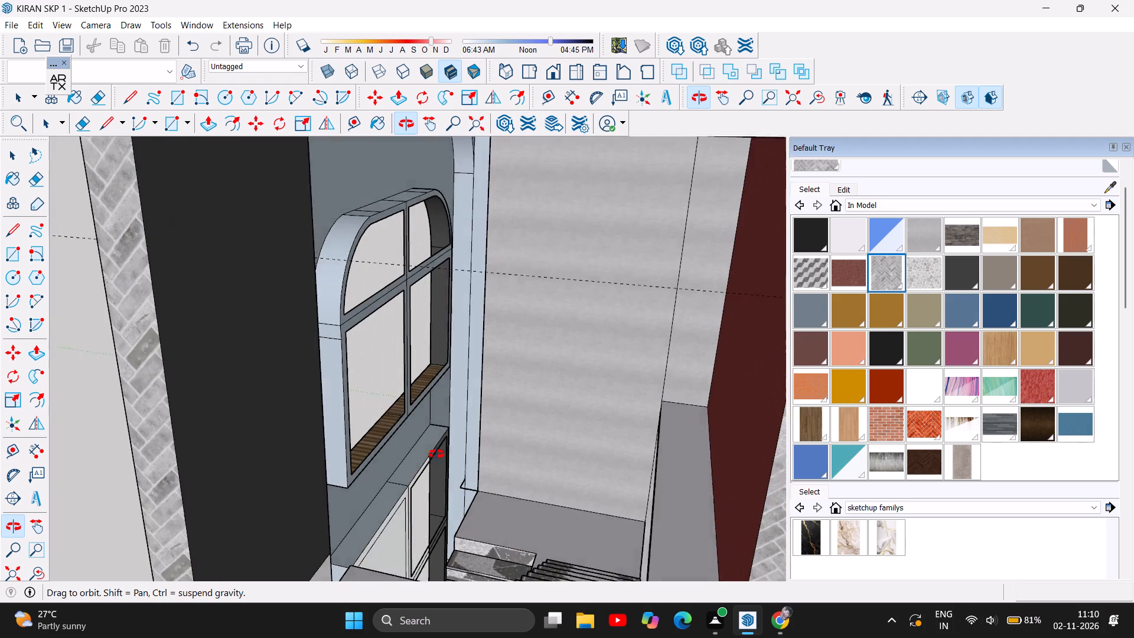
pyautogui.moveTo(436, 454); pyautogui.dragTo(490, 477)
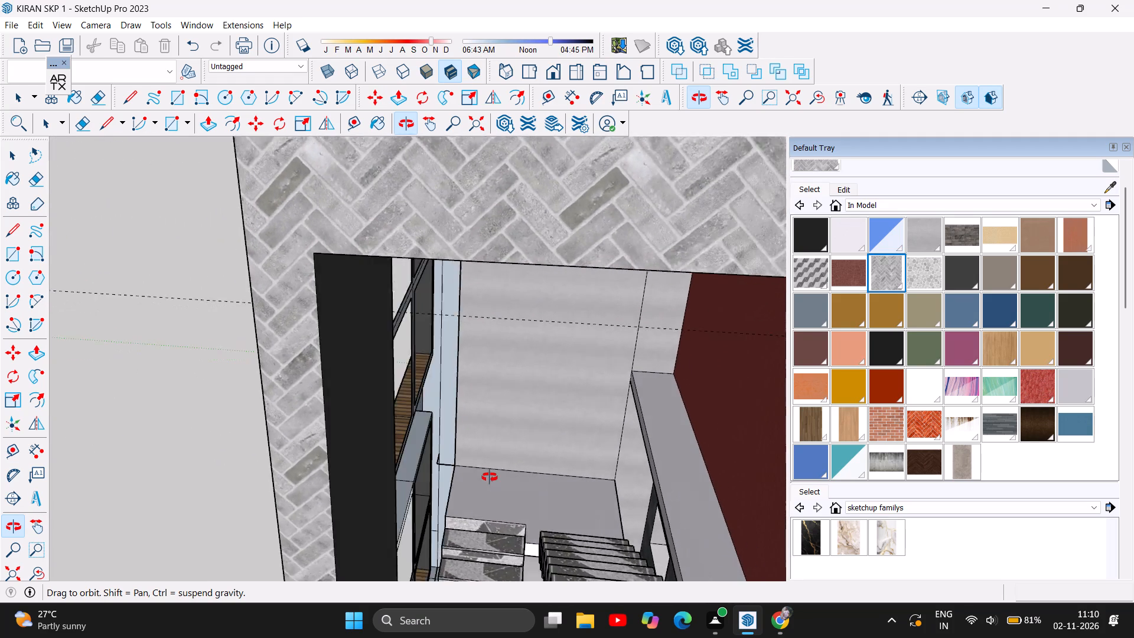
pyautogui.moveTo(490, 477); pyautogui.dragTo(719, 431)
pyautogui.moveTo(338, 464); pyautogui.dragTo(577, 407)
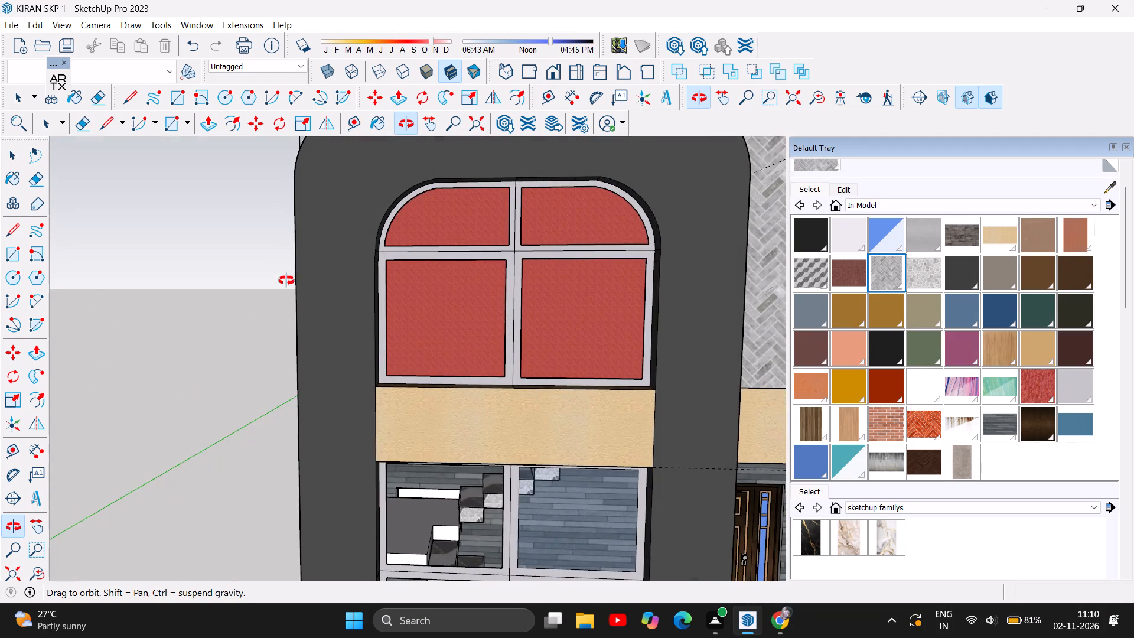
pyautogui.scroll(-2, 286, 281)
pyautogui.scroll(-4, 523, 312)
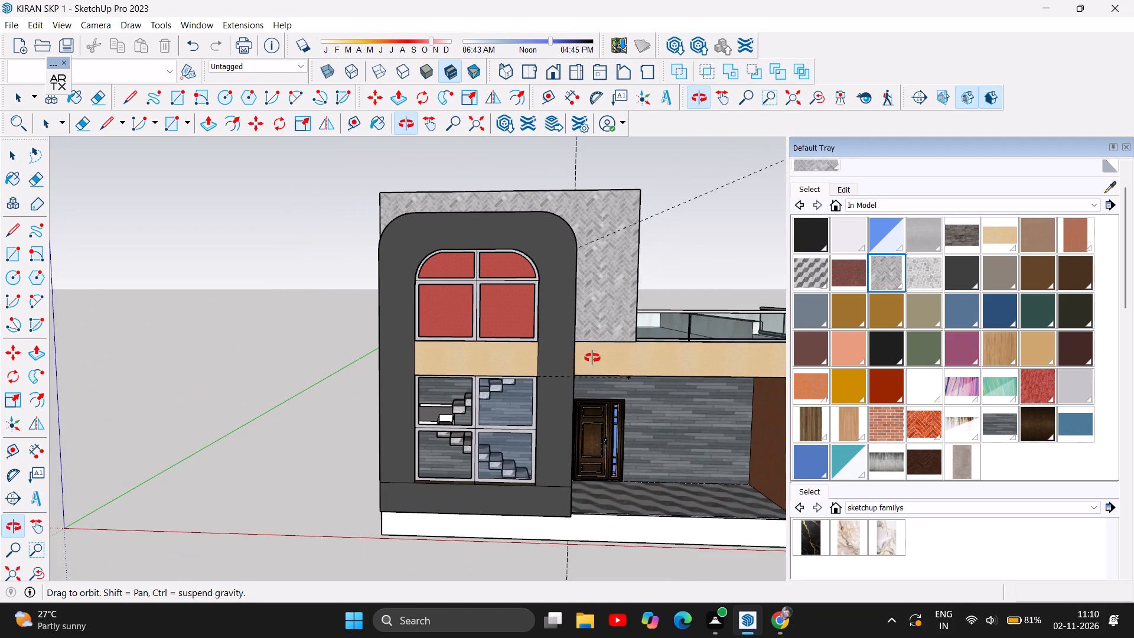
pyautogui.moveTo(585, 332); pyautogui.dragTo(561, 310)
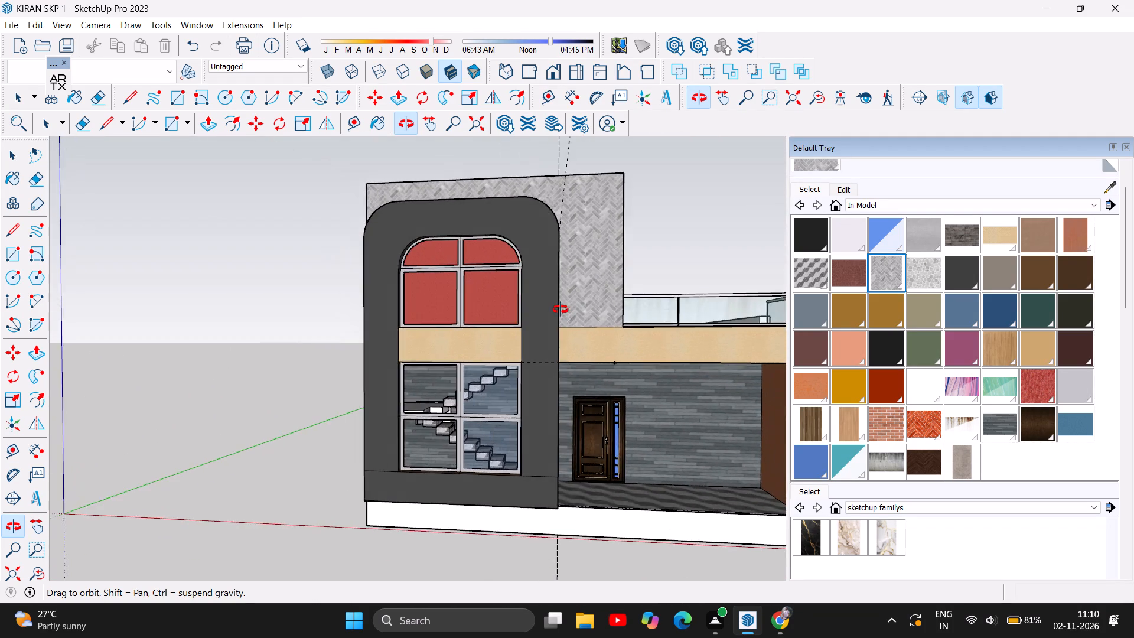
# Repaint the red inner face of the tower's rear wall with the streaked light grey material matching the adjoining inner wall.
pyautogui.moveTo(561, 310); pyautogui.dragTo(264, 369)
pyautogui.scroll(2, 416, 310)
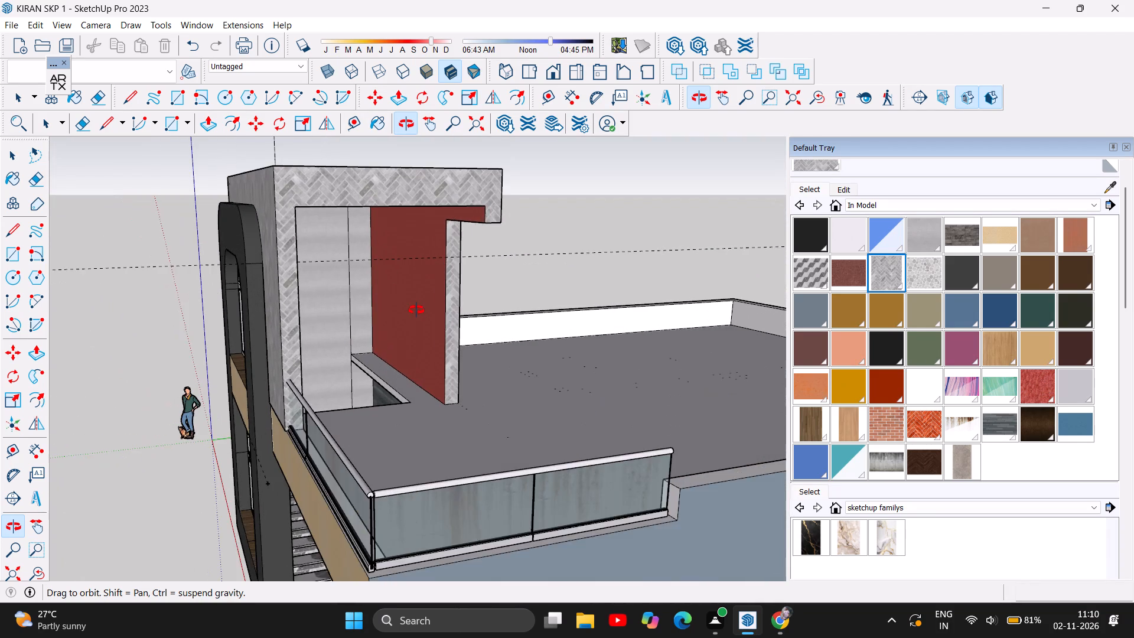
pyautogui.scroll(2, 416, 310)
pyautogui.click(923, 233)
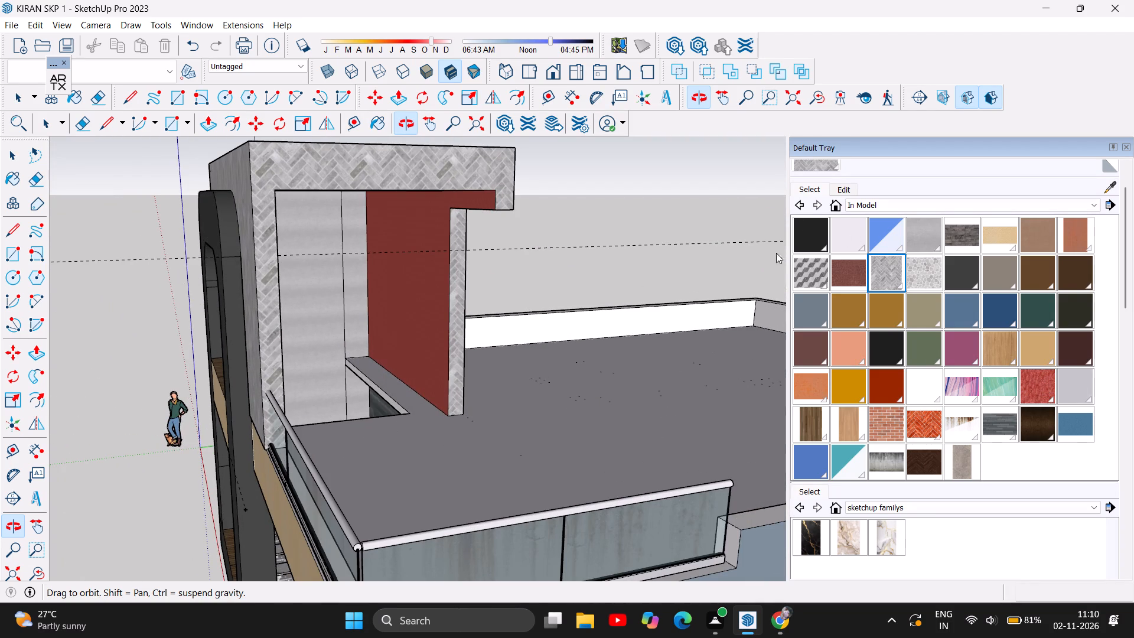
pyautogui.click(428, 286)
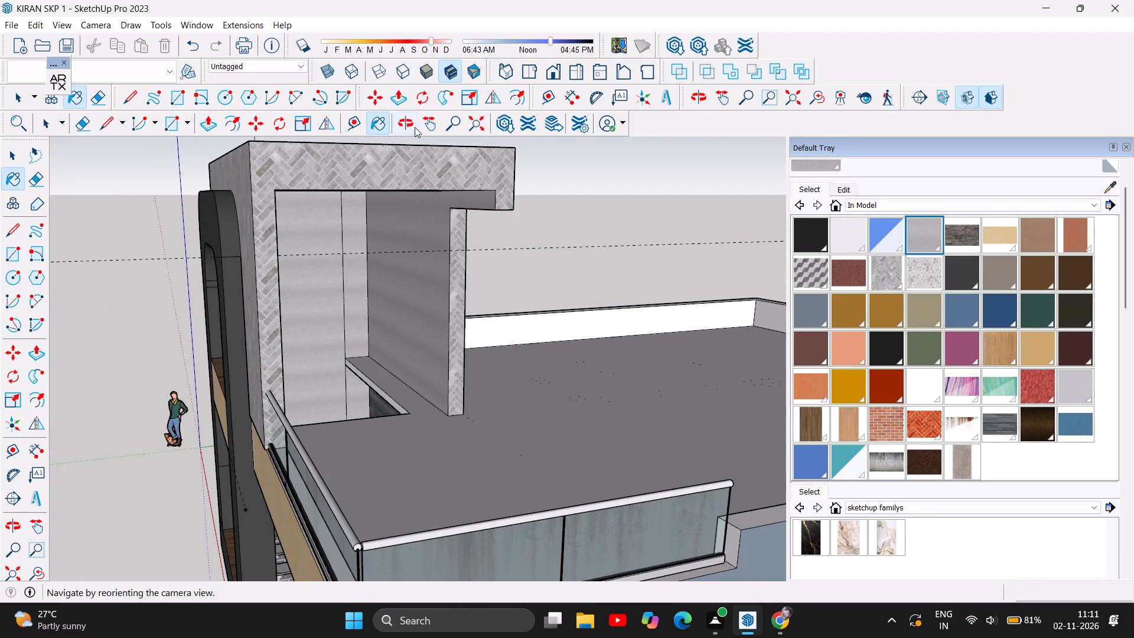
# Examine how the grey inner wall looks through the arched window from the front, at high and low viewpoints.
pyautogui.click(410, 121)
pyautogui.moveTo(244, 310); pyautogui.dragTo(582, 313)
pyautogui.scroll(-2, 292, 224)
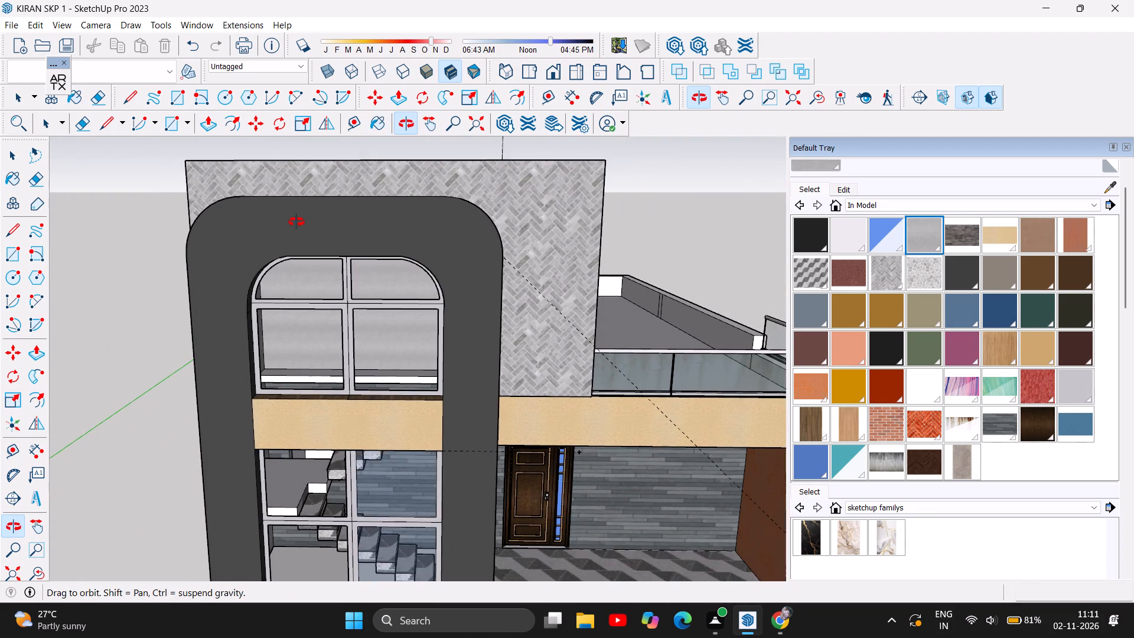
pyautogui.scroll(-2, 296, 222)
pyautogui.moveTo(260, 363); pyautogui.dragTo(299, 297)
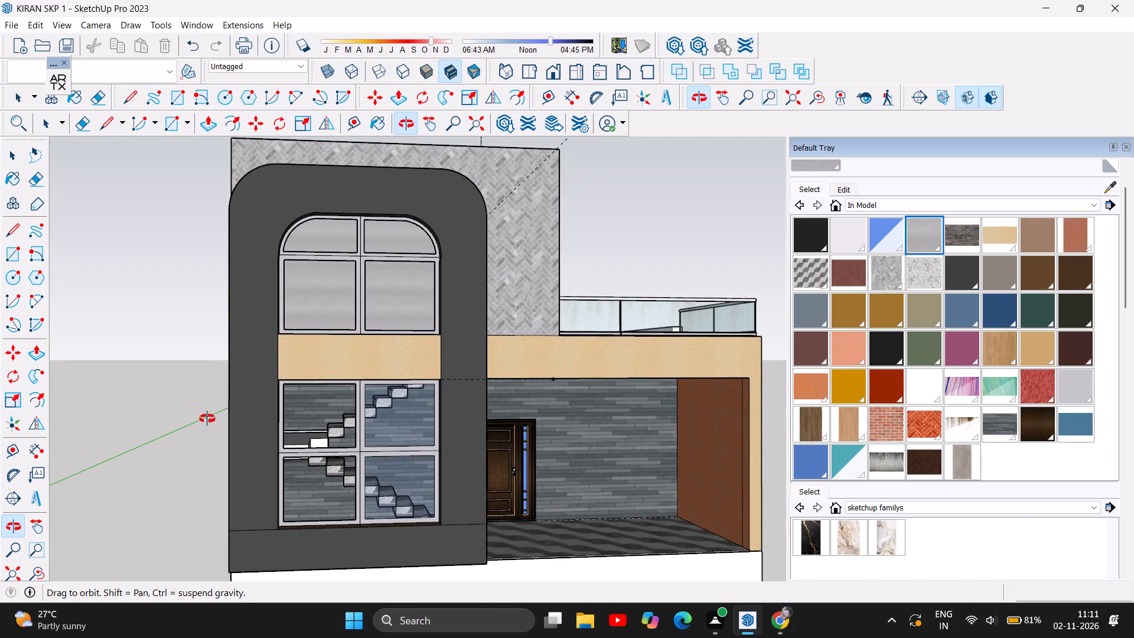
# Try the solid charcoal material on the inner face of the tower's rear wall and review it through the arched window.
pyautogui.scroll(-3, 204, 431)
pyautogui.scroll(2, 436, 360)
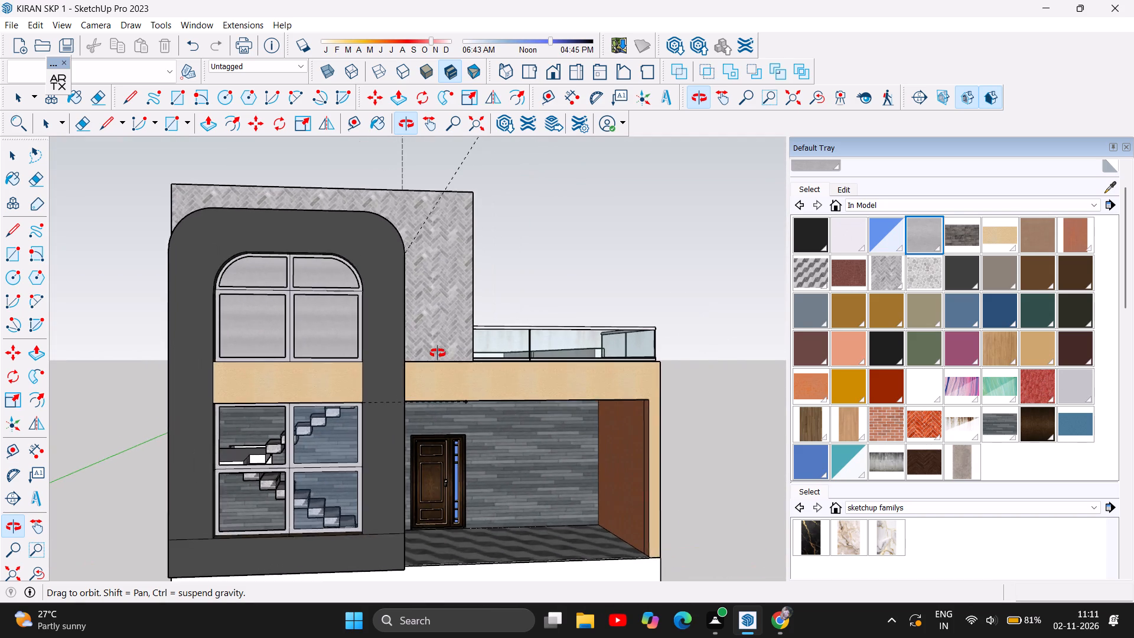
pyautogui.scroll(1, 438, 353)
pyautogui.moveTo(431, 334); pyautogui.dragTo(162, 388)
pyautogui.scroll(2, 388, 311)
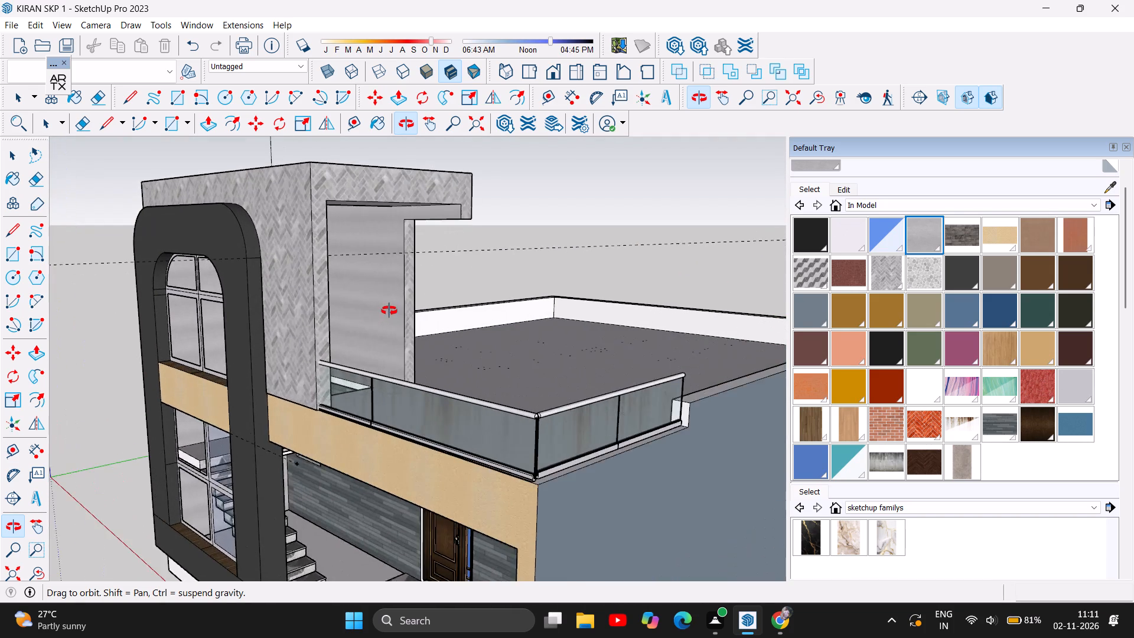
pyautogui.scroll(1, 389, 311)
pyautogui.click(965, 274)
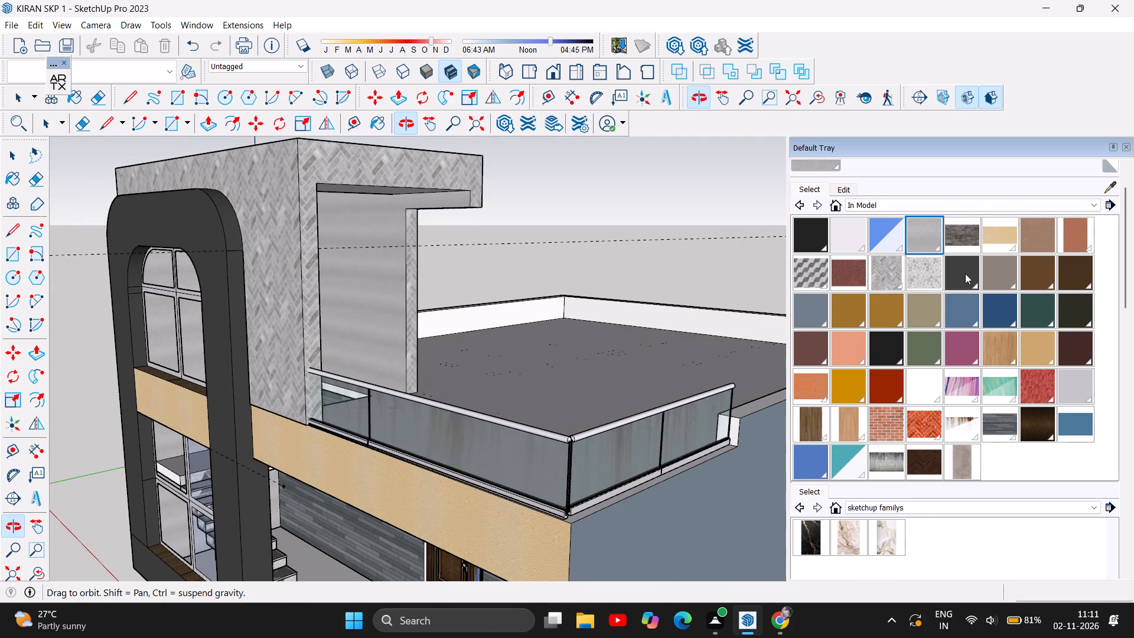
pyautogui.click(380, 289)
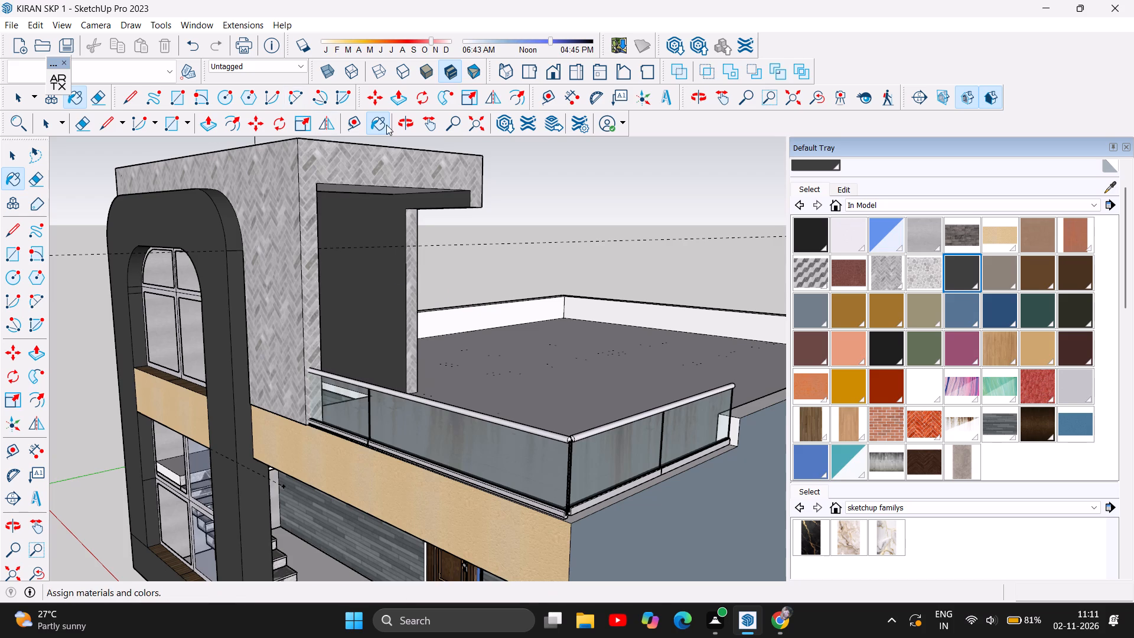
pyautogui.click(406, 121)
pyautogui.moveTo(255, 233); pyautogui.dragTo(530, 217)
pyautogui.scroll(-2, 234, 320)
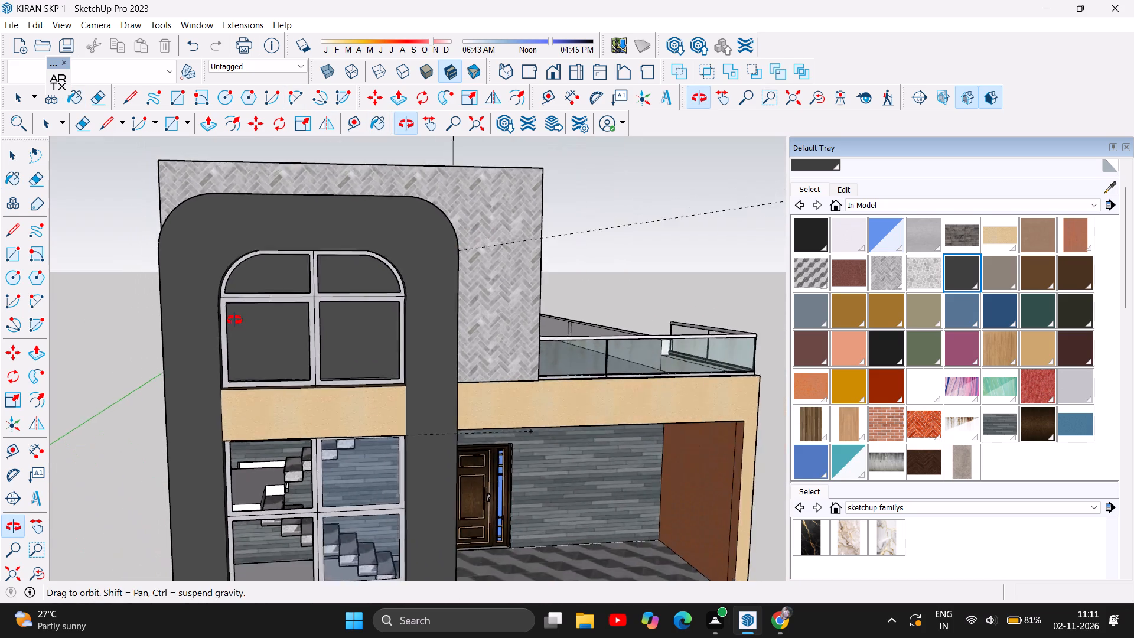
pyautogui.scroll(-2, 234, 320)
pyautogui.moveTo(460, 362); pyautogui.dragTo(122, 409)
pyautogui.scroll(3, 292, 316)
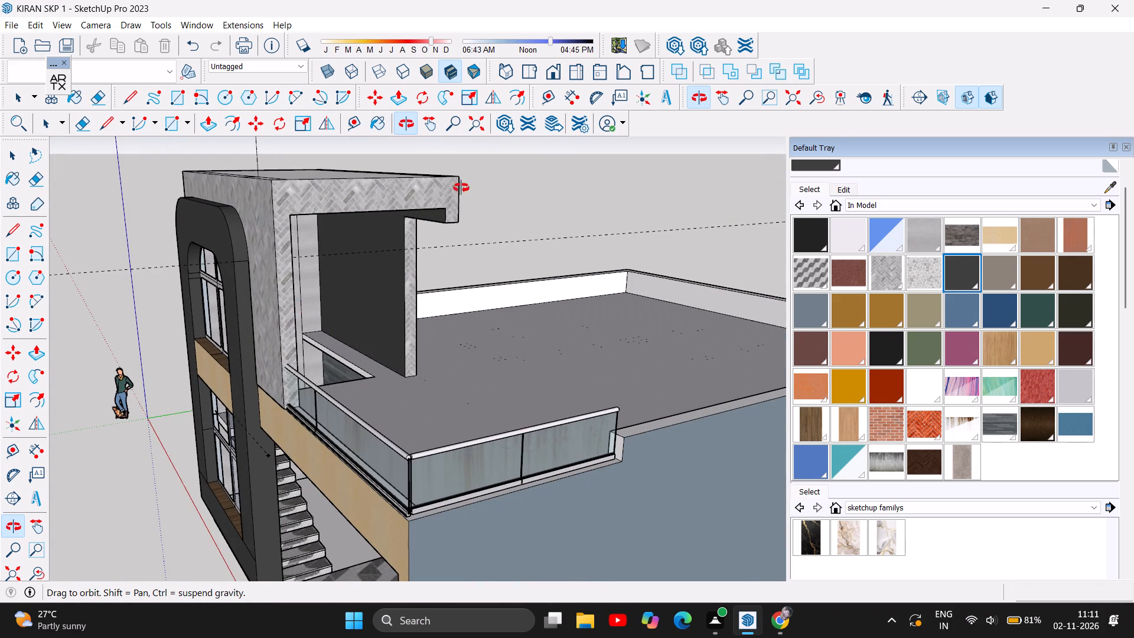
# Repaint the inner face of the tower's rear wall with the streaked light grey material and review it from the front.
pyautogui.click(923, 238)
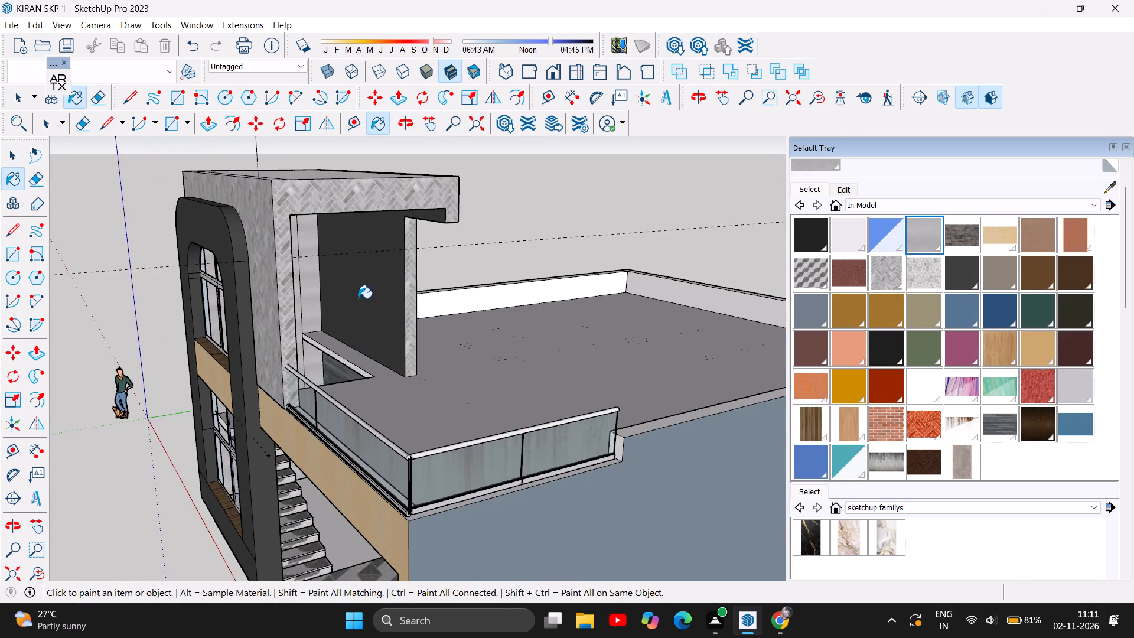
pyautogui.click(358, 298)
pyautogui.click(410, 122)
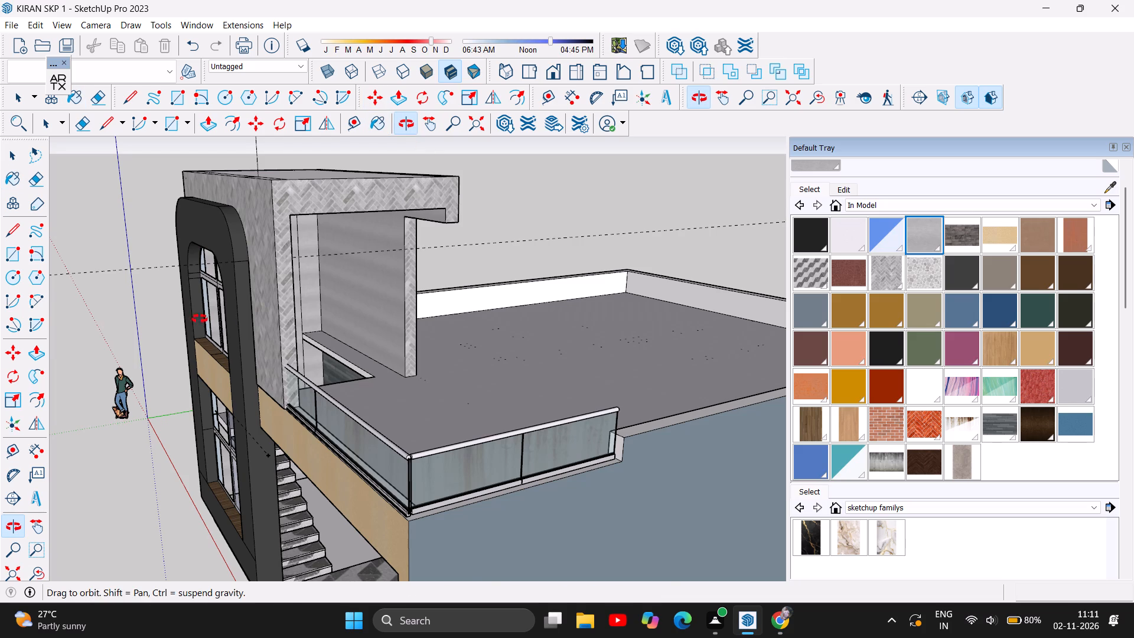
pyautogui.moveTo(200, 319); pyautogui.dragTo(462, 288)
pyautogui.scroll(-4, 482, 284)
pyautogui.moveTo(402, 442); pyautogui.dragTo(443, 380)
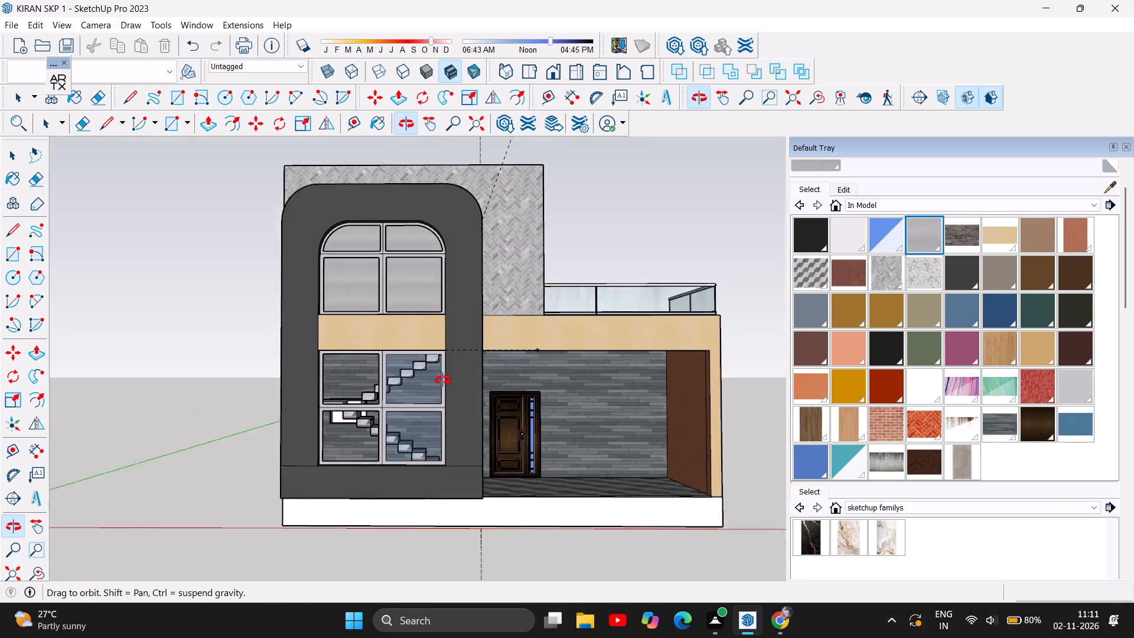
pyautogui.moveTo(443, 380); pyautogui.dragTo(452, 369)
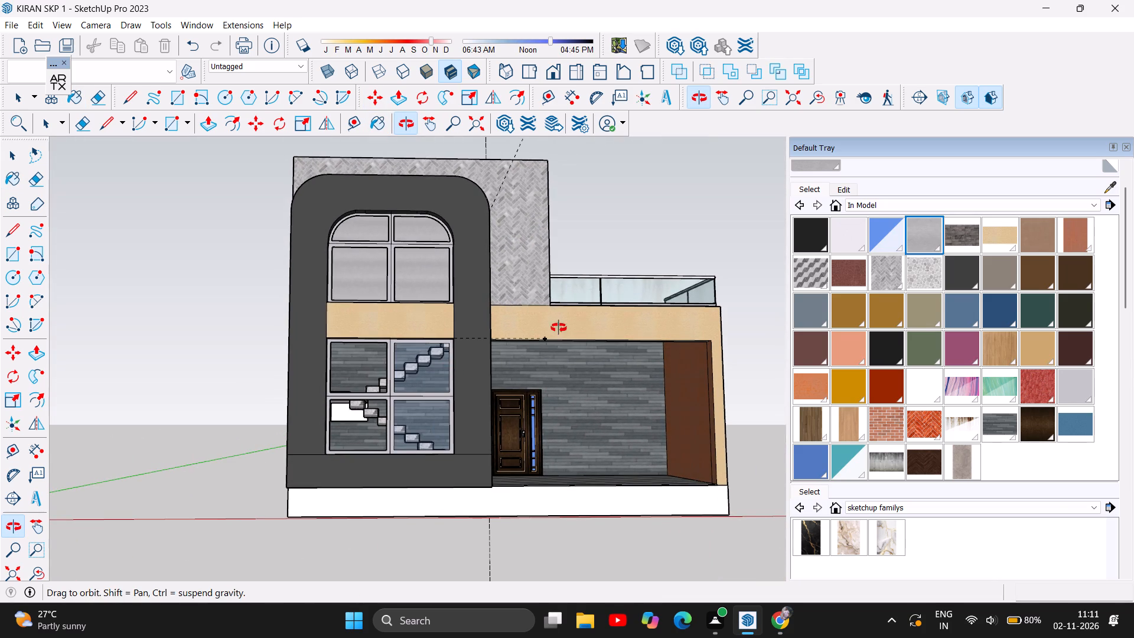
# Place a guide 5" below the top edge on the tower's herringbone front face.
pyautogui.moveTo(513, 363); pyautogui.dragTo(303, 577)
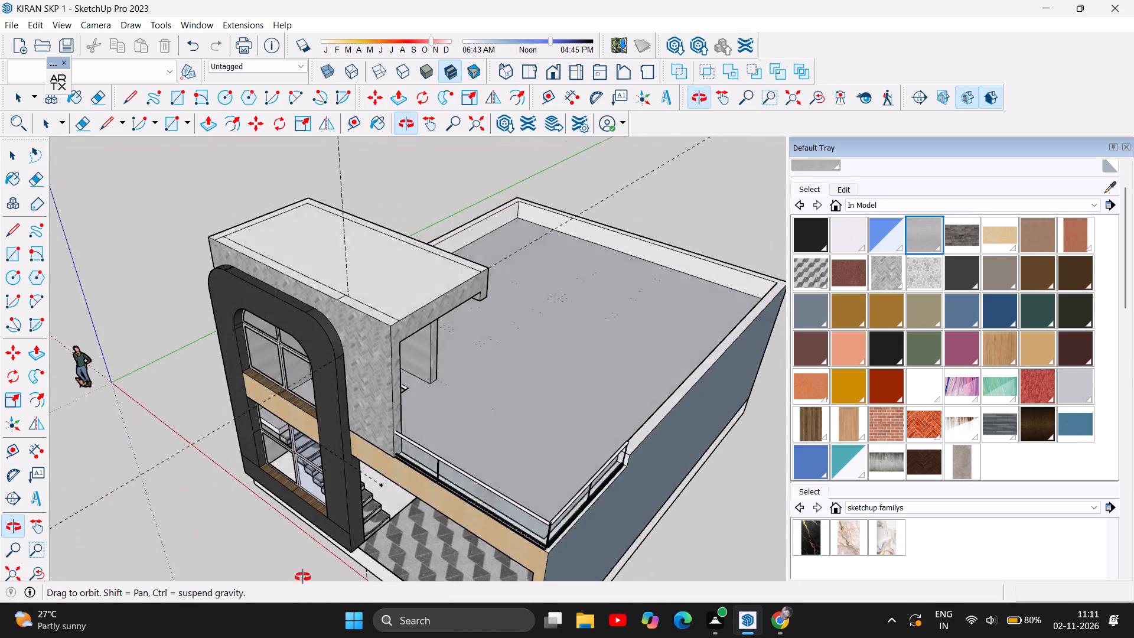
pyautogui.moveTo(303, 577); pyautogui.dragTo(315, 616)
pyautogui.scroll(9, 294, 357)
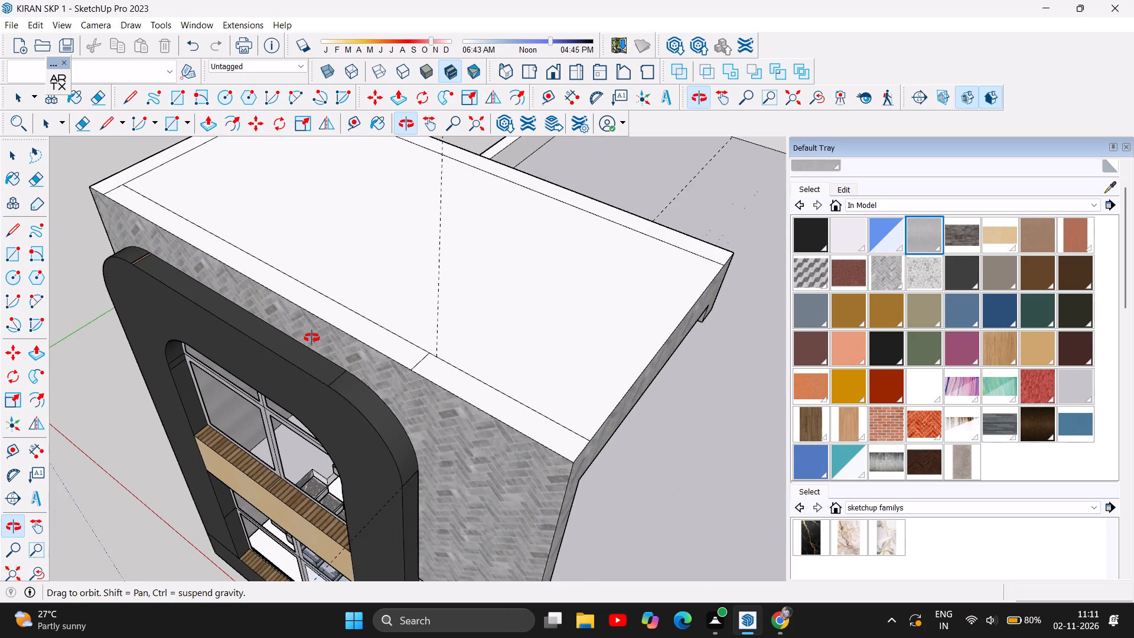
pyautogui.press('t')
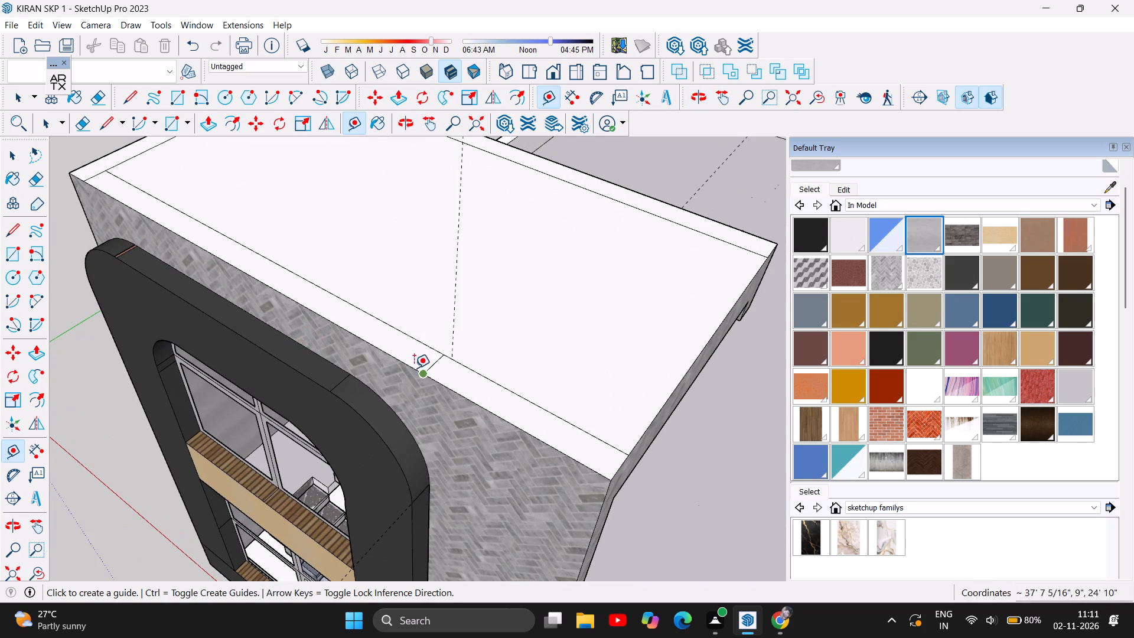
pyautogui.click(398, 362)
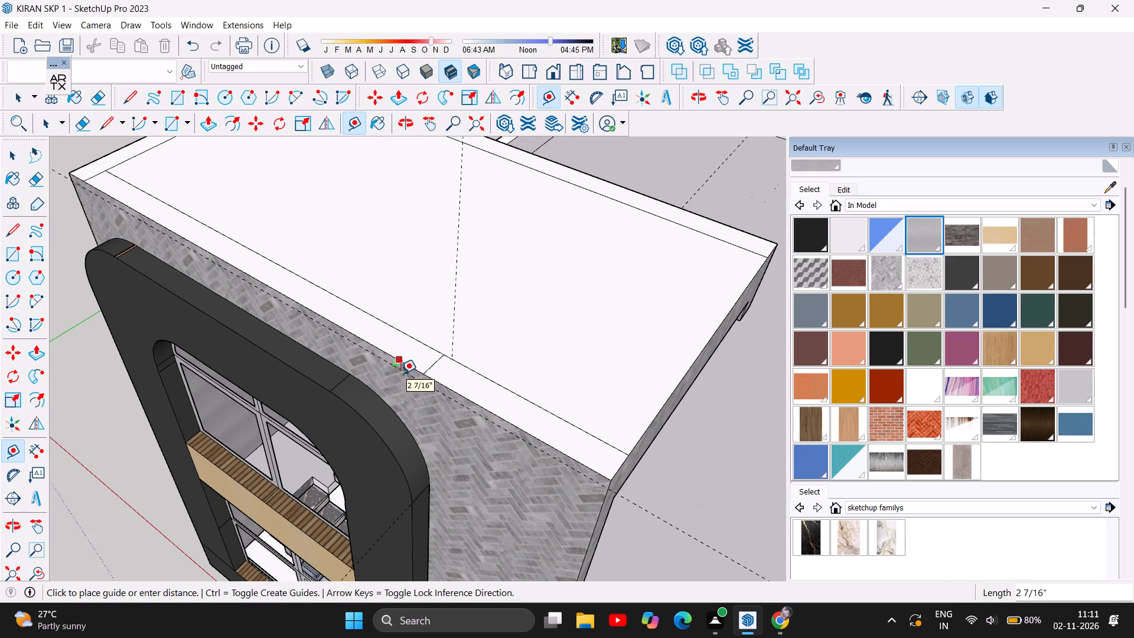
pyautogui.press('5')
pyautogui.press('Return')
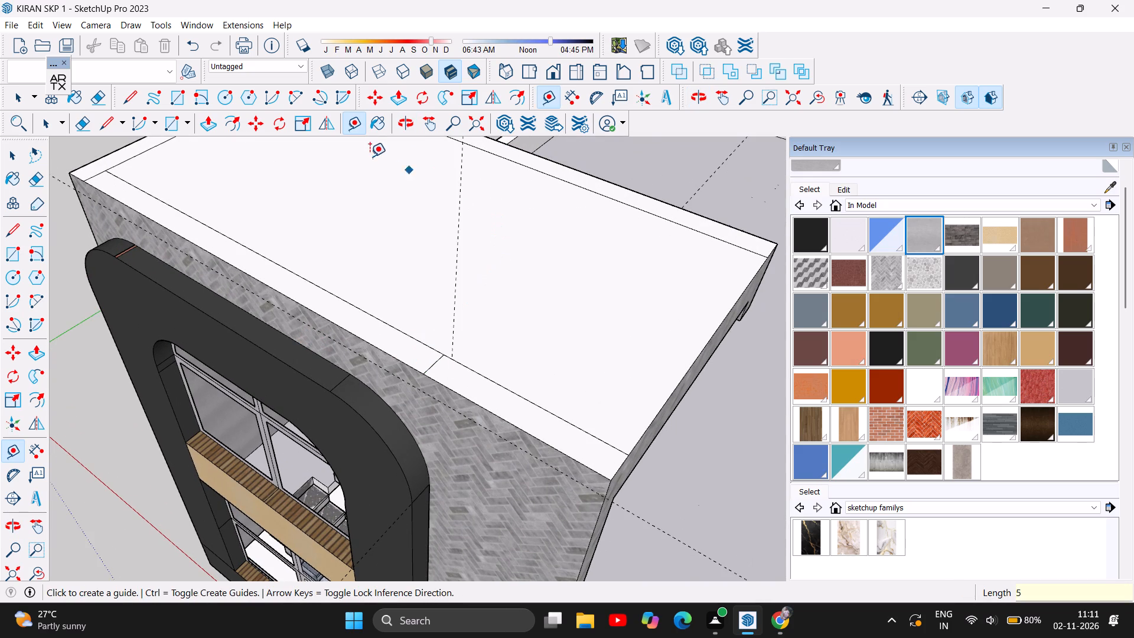
# Place a guide 5" below the top edge on the tower's terrace-side herringbone face.
pyautogui.click(401, 123)
pyautogui.moveTo(649, 294); pyautogui.dragTo(429, 227)
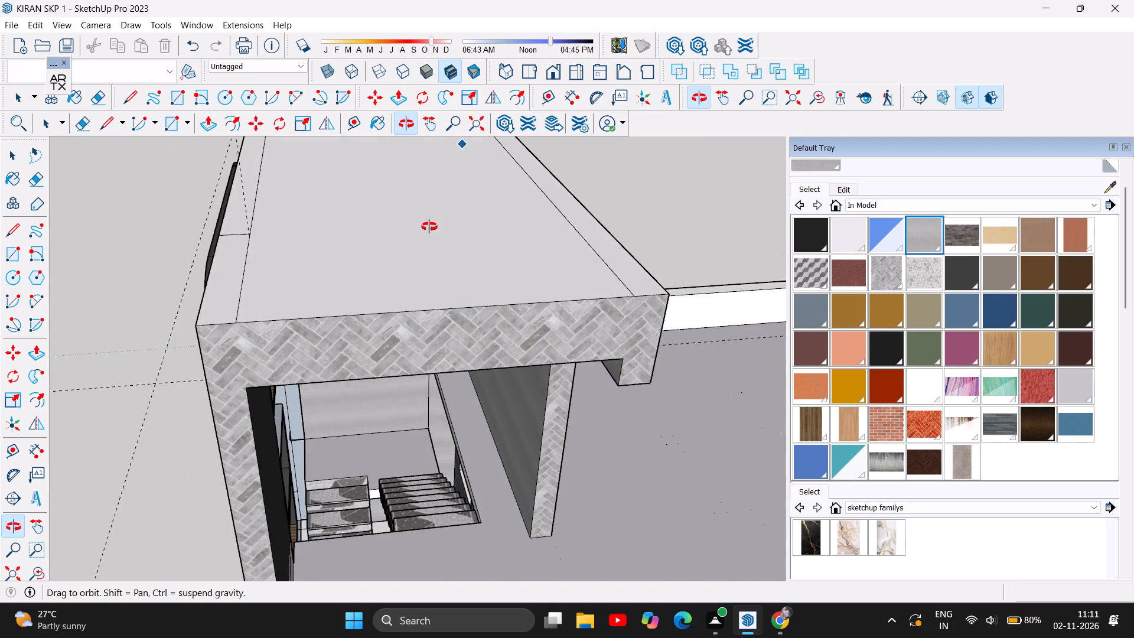
pyautogui.moveTo(429, 227); pyautogui.dragTo(429, 226)
pyautogui.press('t')
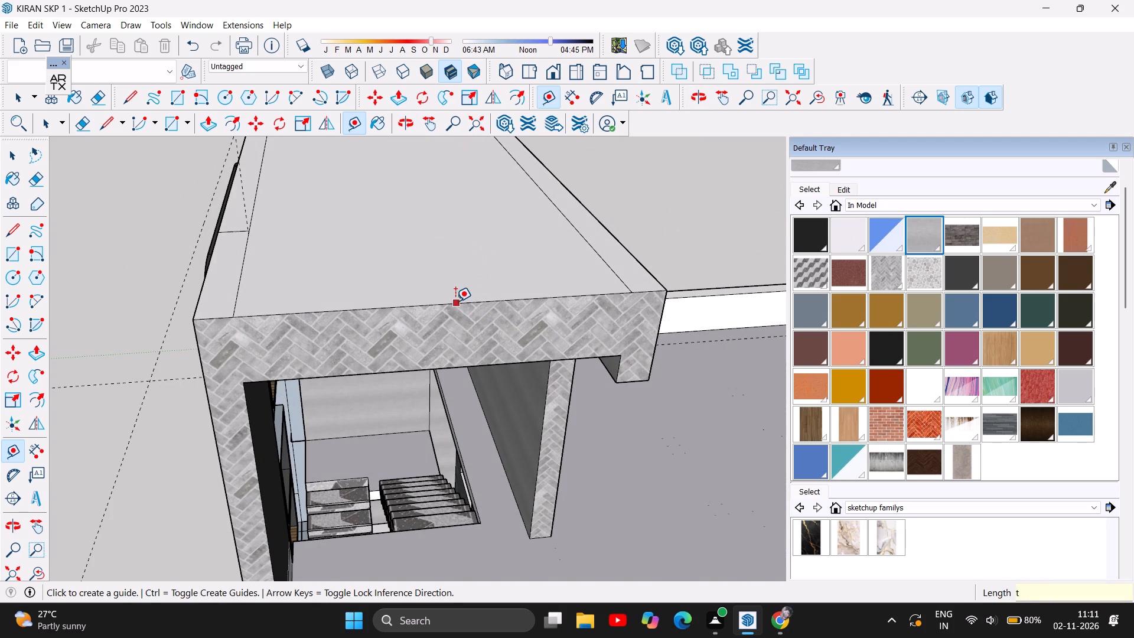
pyautogui.click(454, 301)
pyautogui.press('5')
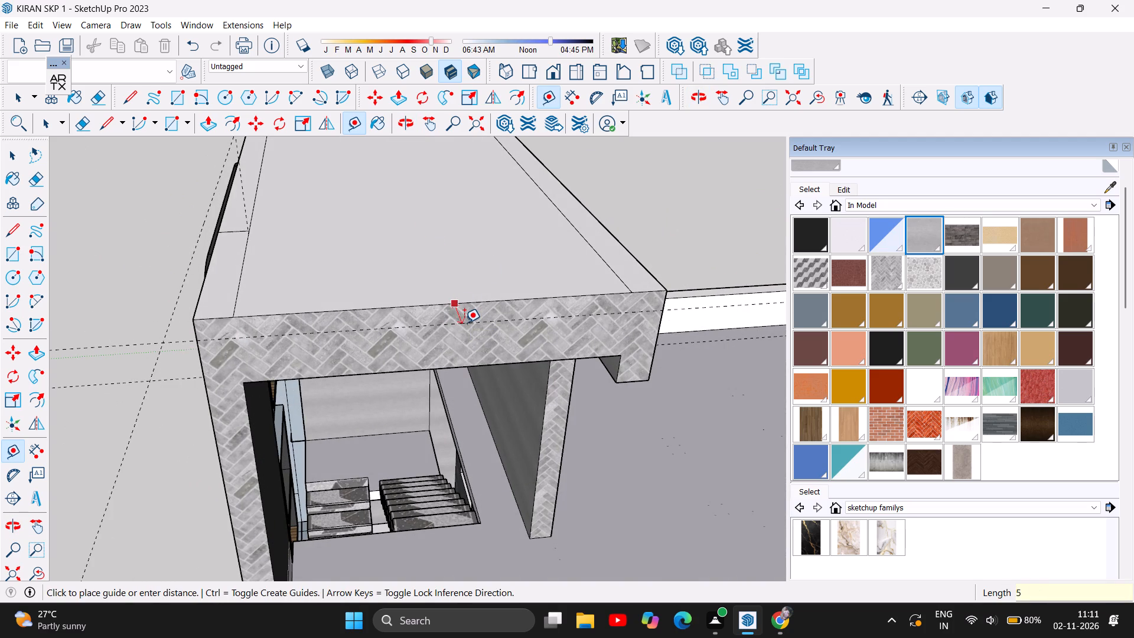
pyautogui.press('Return')
# Place a guide 5" below the top edge on the tower's unpainted blue-grey rear face.
pyautogui.click(402, 123)
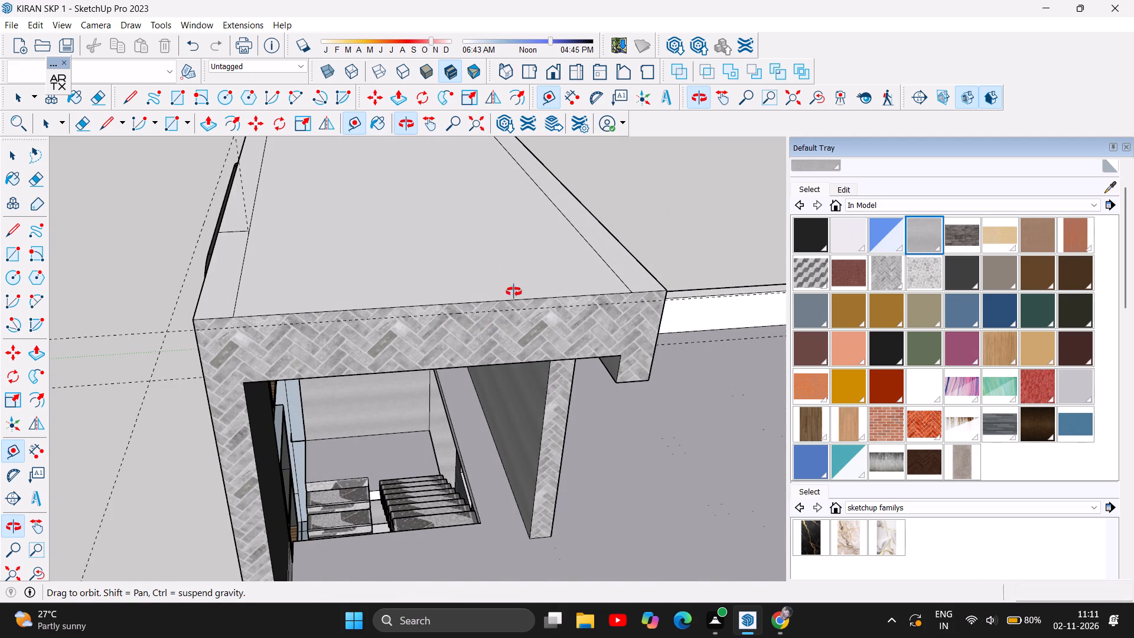
pyautogui.moveTo(545, 291); pyautogui.dragTo(58, 251)
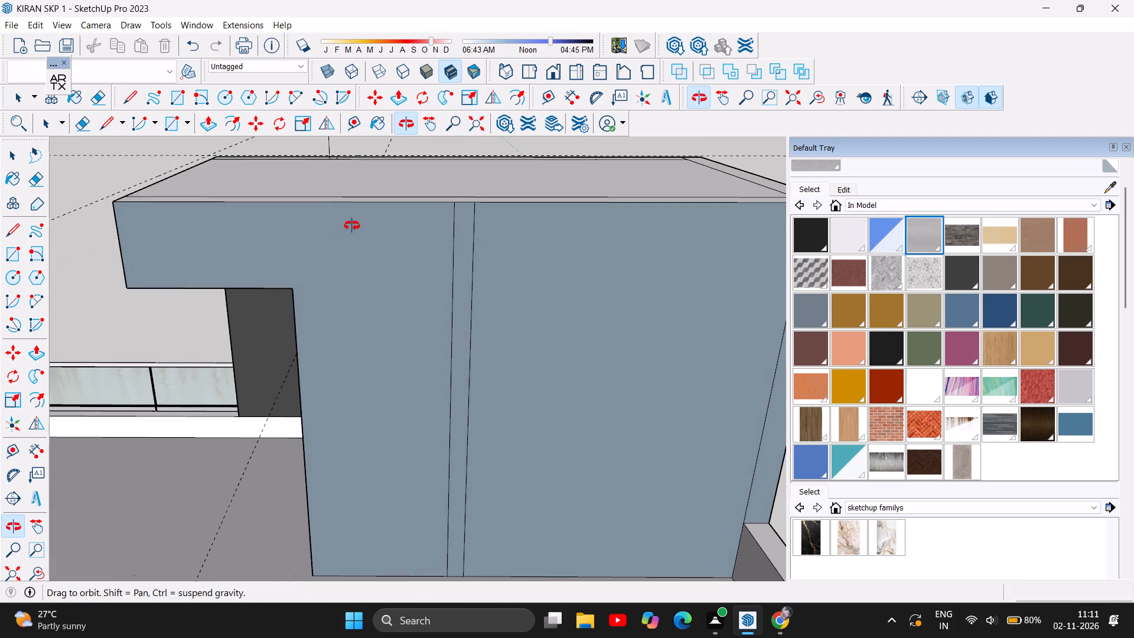
pyautogui.press('t')
pyautogui.press('Return')
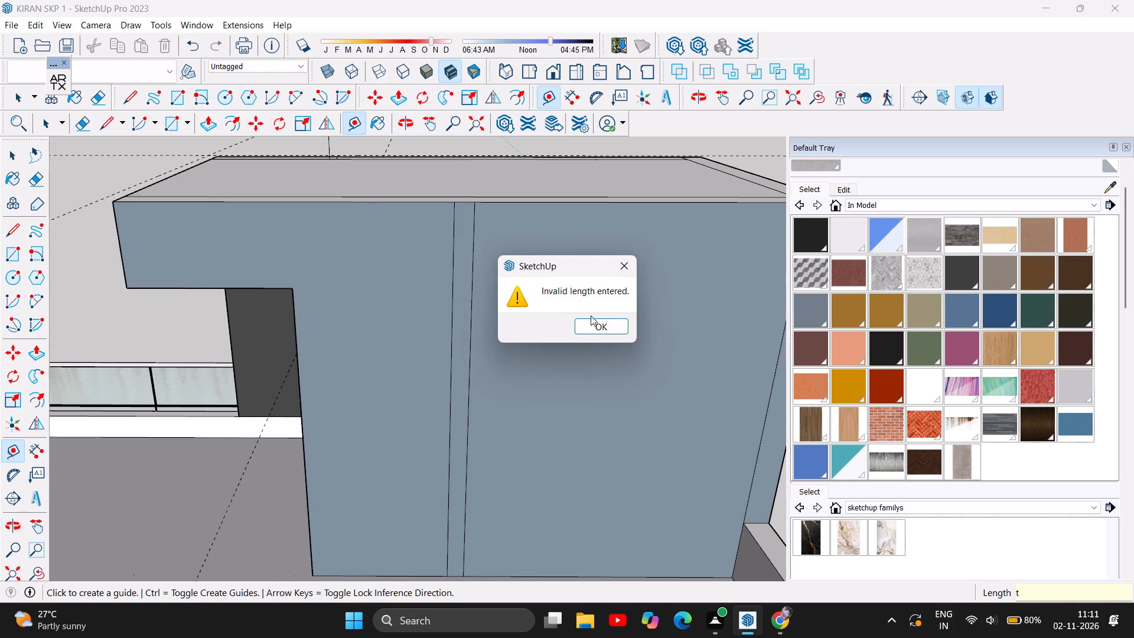
pyautogui.click(598, 325)
pyautogui.press('t')
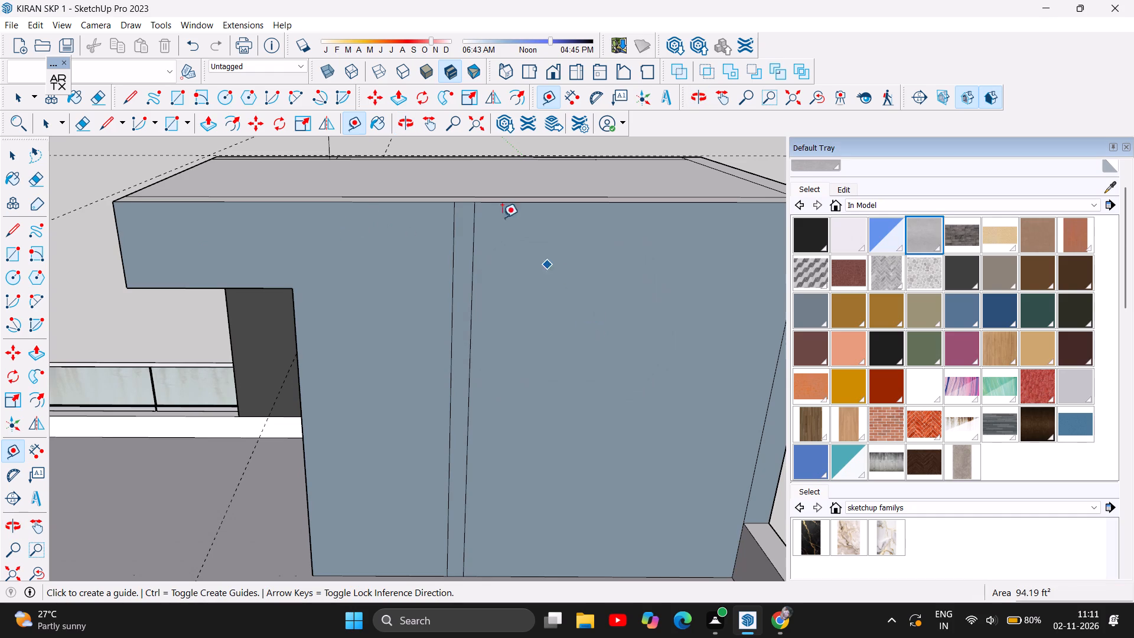
pyautogui.click(510, 204)
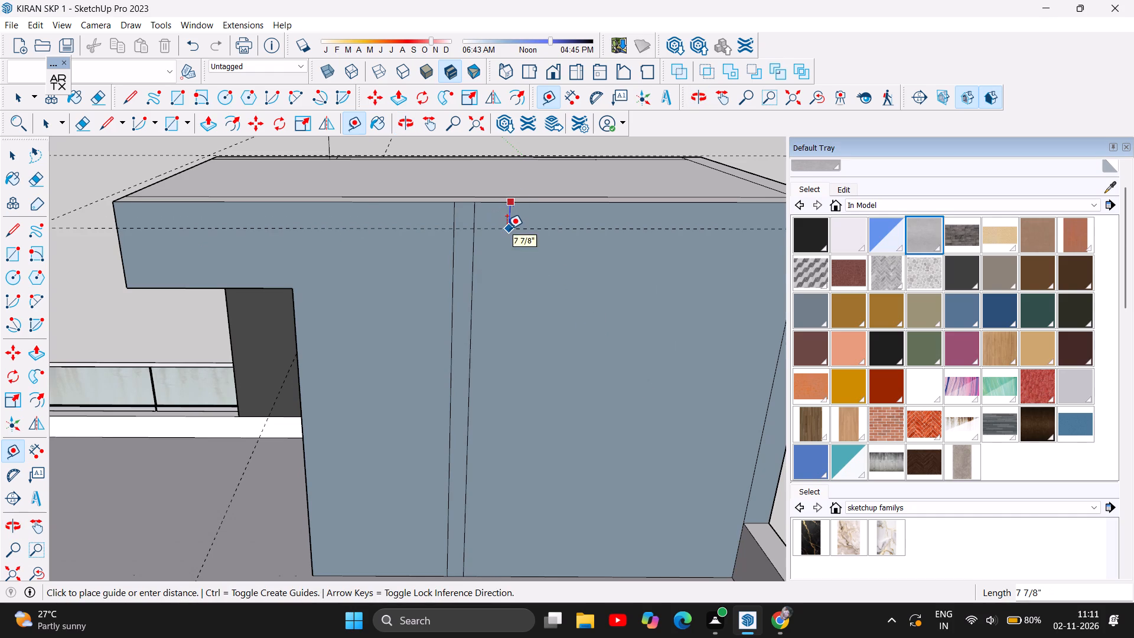
pyautogui.press('5')
pyautogui.press('Return')
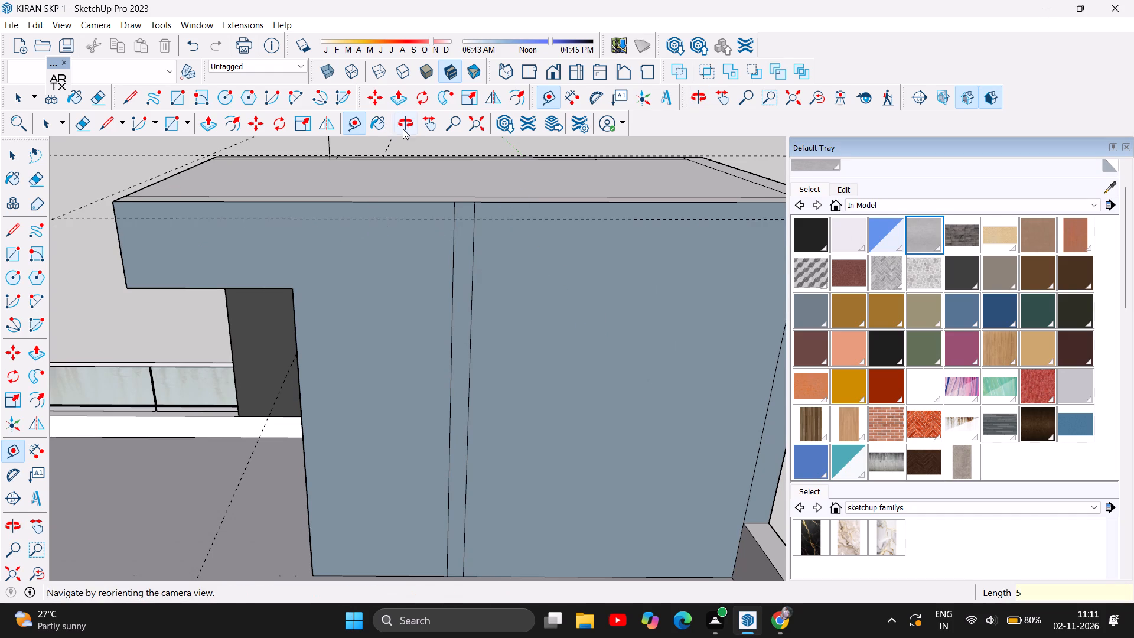
# Place a guide 5" below the top edge on the tower's streaked grey side wall opposite the terrace.
pyautogui.click(403, 129)
pyautogui.moveTo(518, 233); pyautogui.dragTo(150, 226)
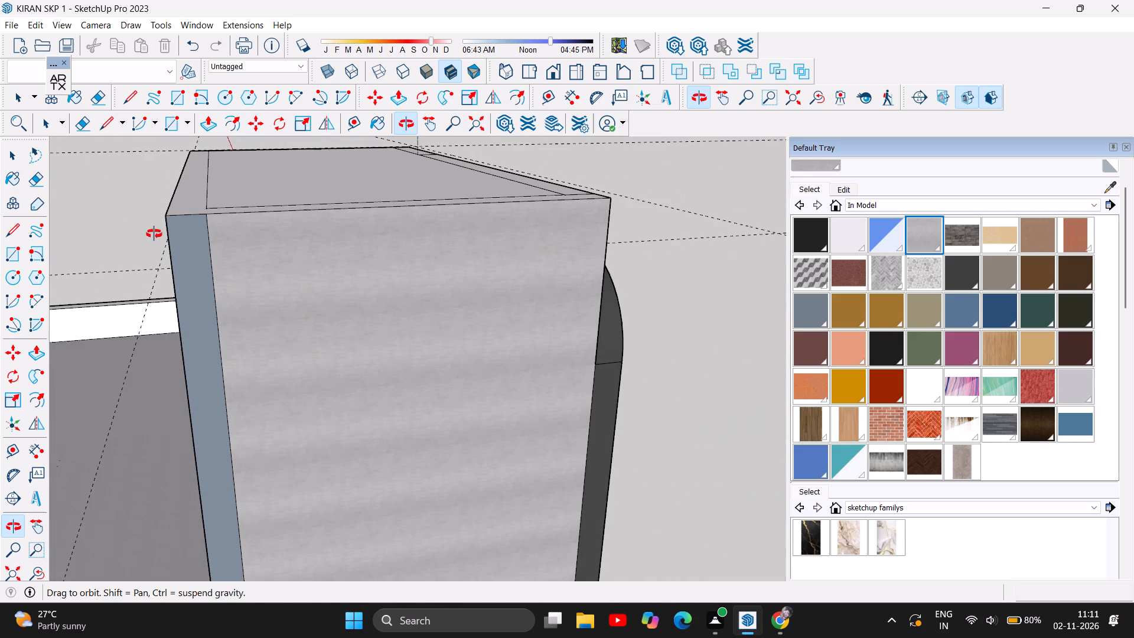
pyautogui.press('t')
pyautogui.click(387, 210)
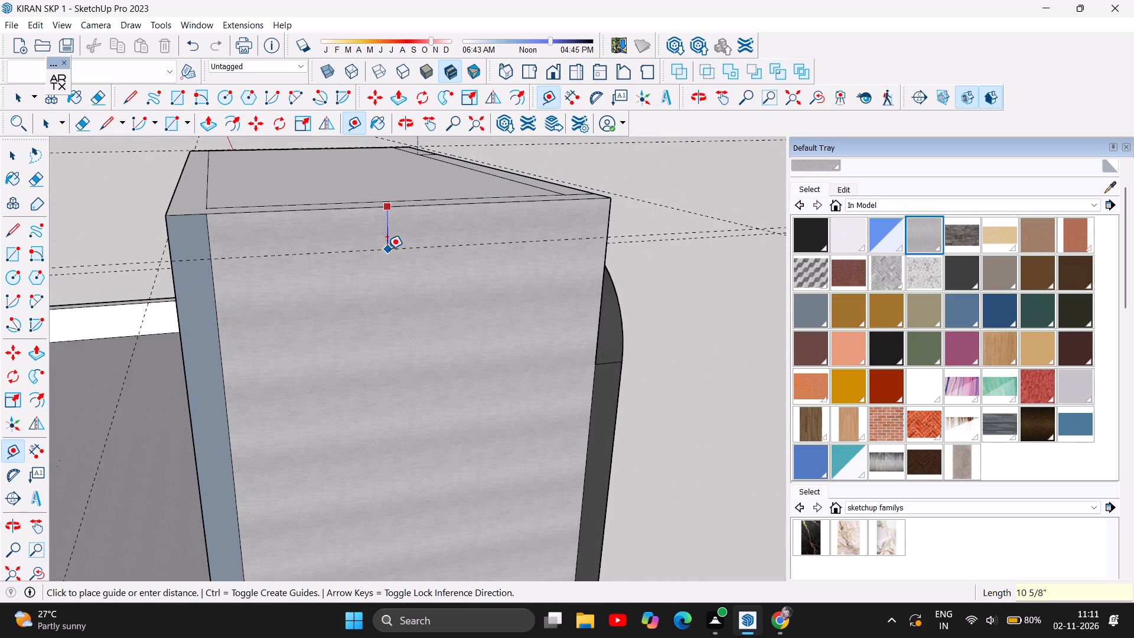
pyautogui.press('5')
pyautogui.press('Return')
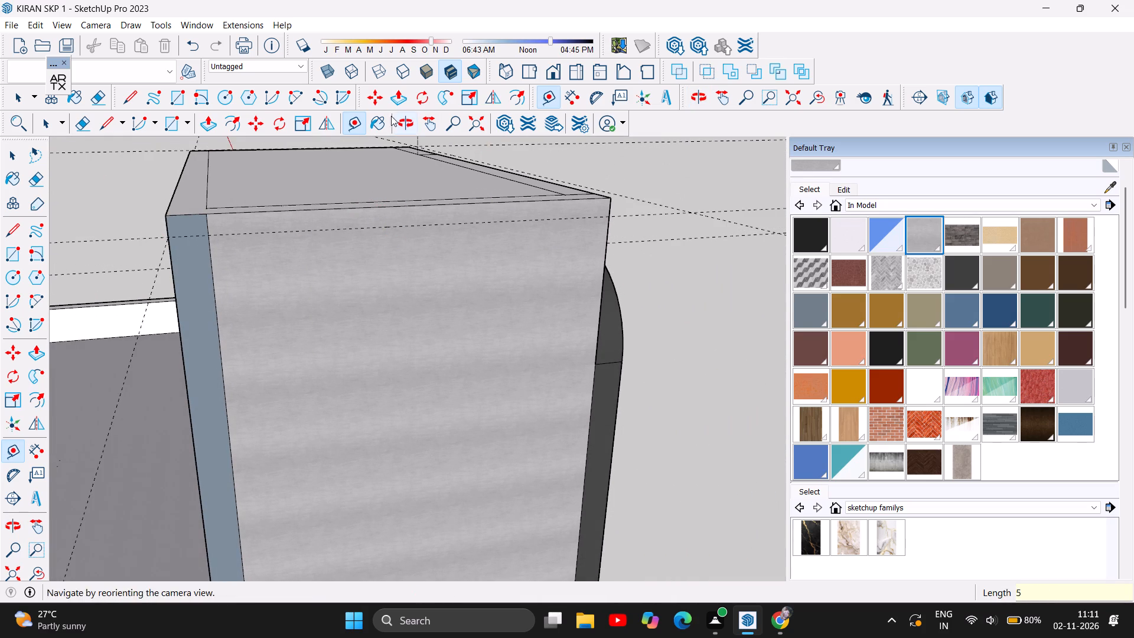
# Examine the tower's front and roof edge with the new guides from high and frontal viewpoints.
pyautogui.click(415, 119)
pyautogui.moveTo(639, 293); pyautogui.dragTo(293, 284)
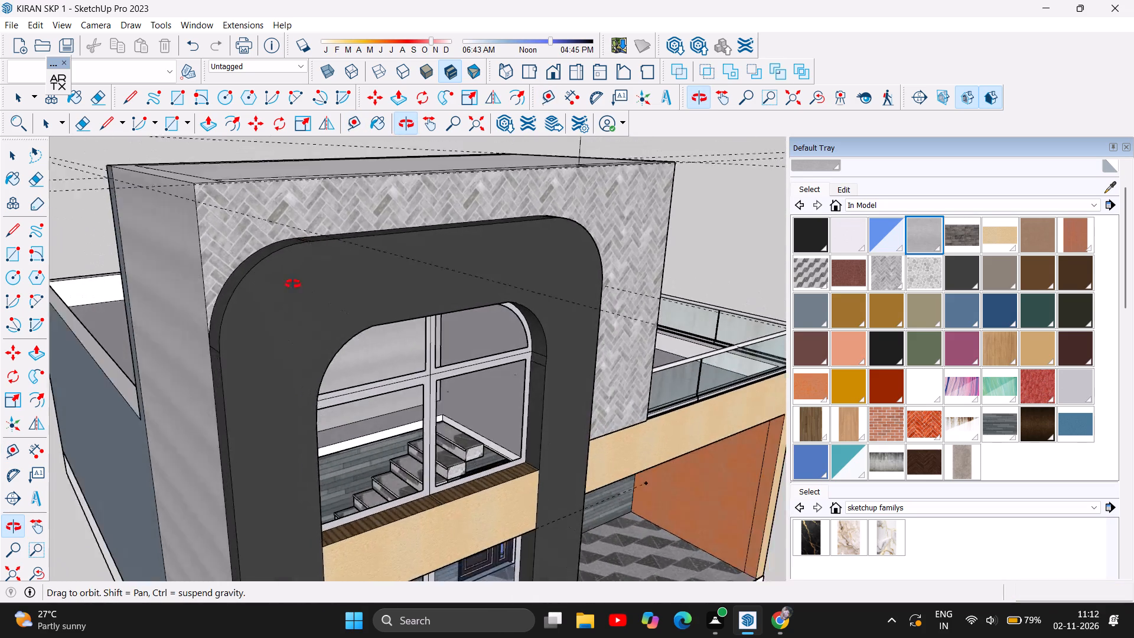
pyautogui.moveTo(293, 284); pyautogui.dragTo(113, 313)
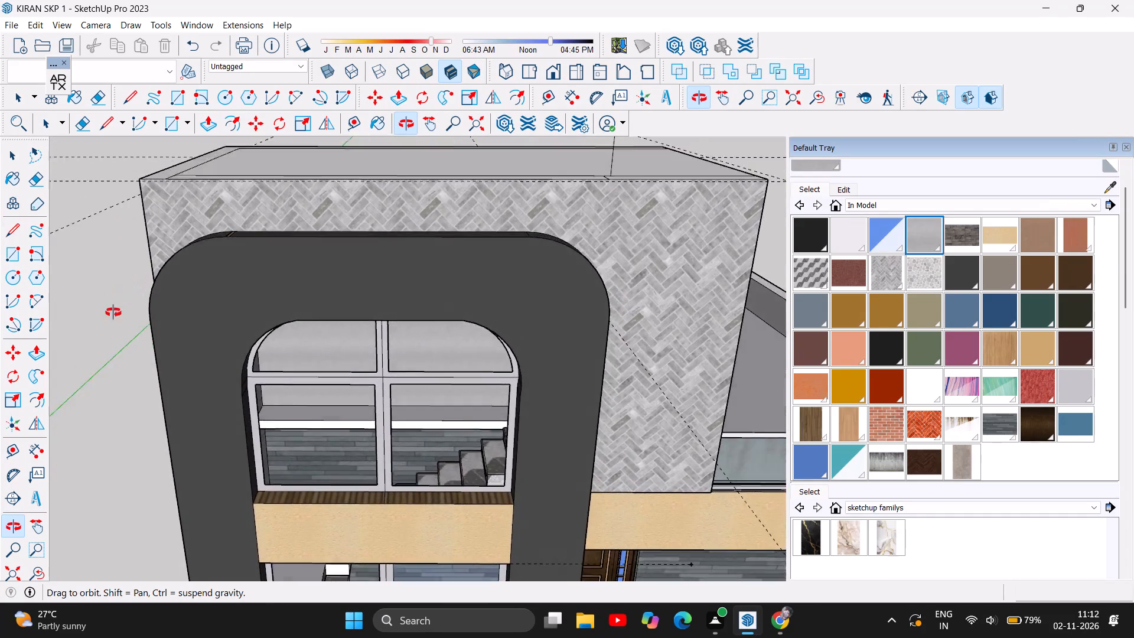
pyautogui.moveTo(113, 313); pyautogui.dragTo(140, 511)
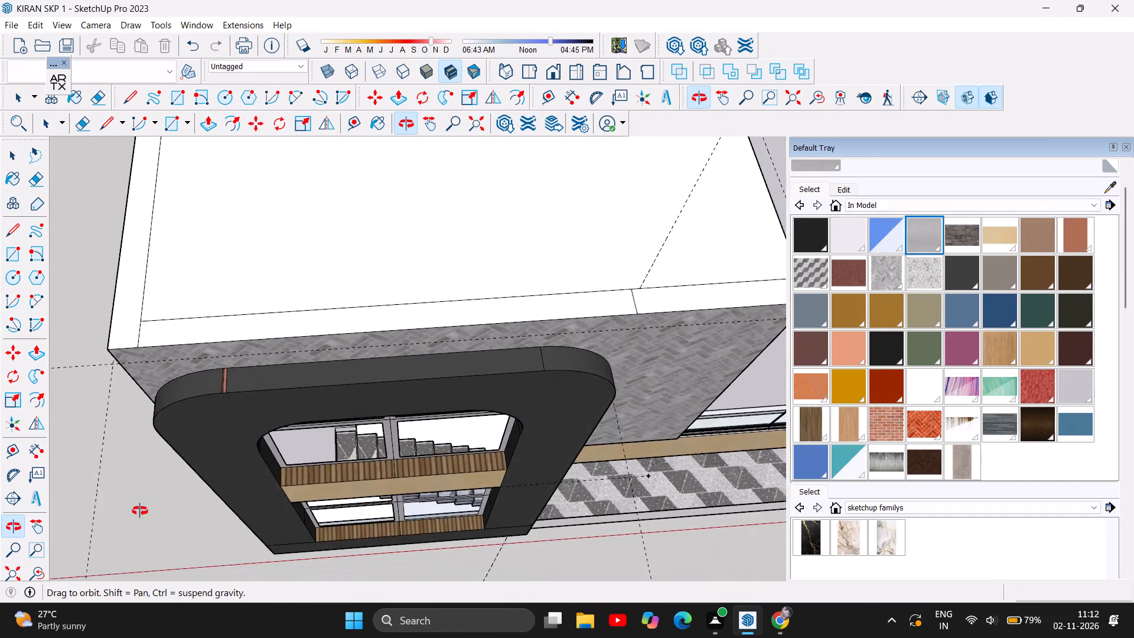
pyautogui.moveTo(140, 511); pyautogui.dragTo(267, 330)
pyautogui.moveTo(266, 329); pyautogui.dragTo(256, 311)
pyautogui.moveTo(249, 304); pyautogui.dragTo(172, 256)
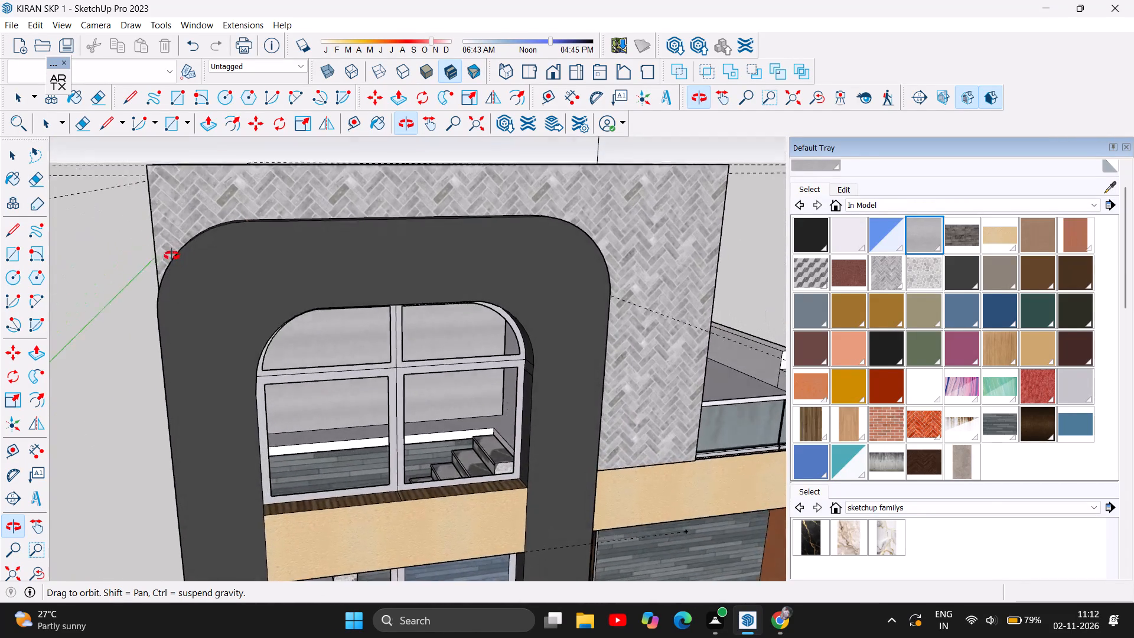
pyautogui.click(172, 257)
pyautogui.moveTo(172, 256); pyautogui.dragTo(172, 258)
pyautogui.click(168, 243)
pyautogui.click(165, 239)
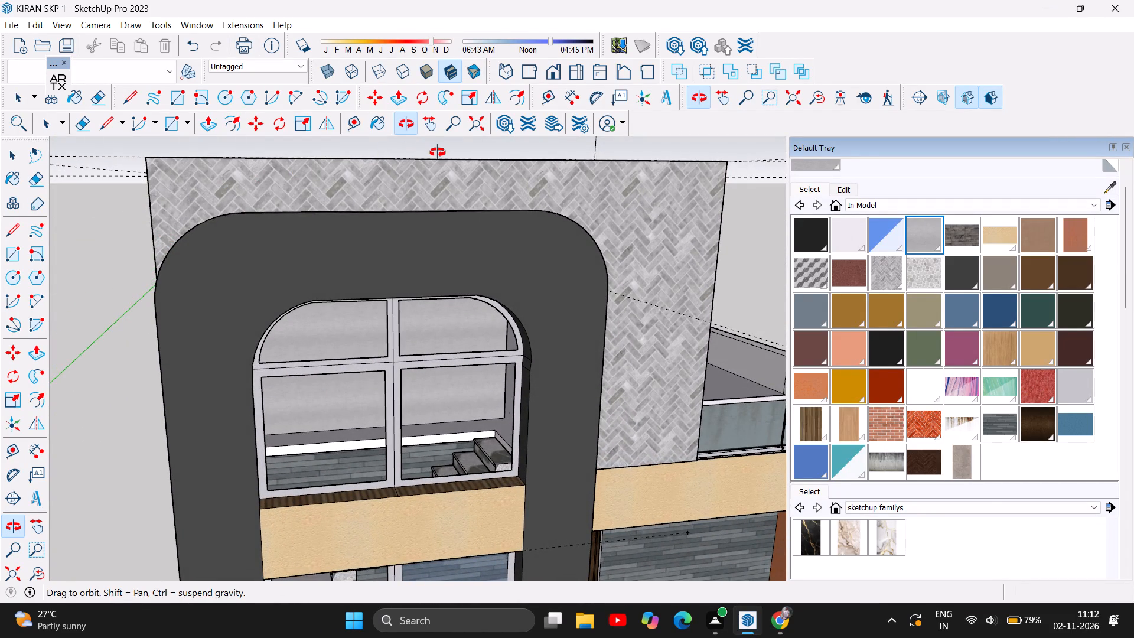
# Place a guide 5" below the top edge on the tower's front herringbone face, above the dark arched frame.
pyautogui.scroll(5, 453, 171)
pyautogui.moveTo(441, 162); pyautogui.dragTo(435, 191)
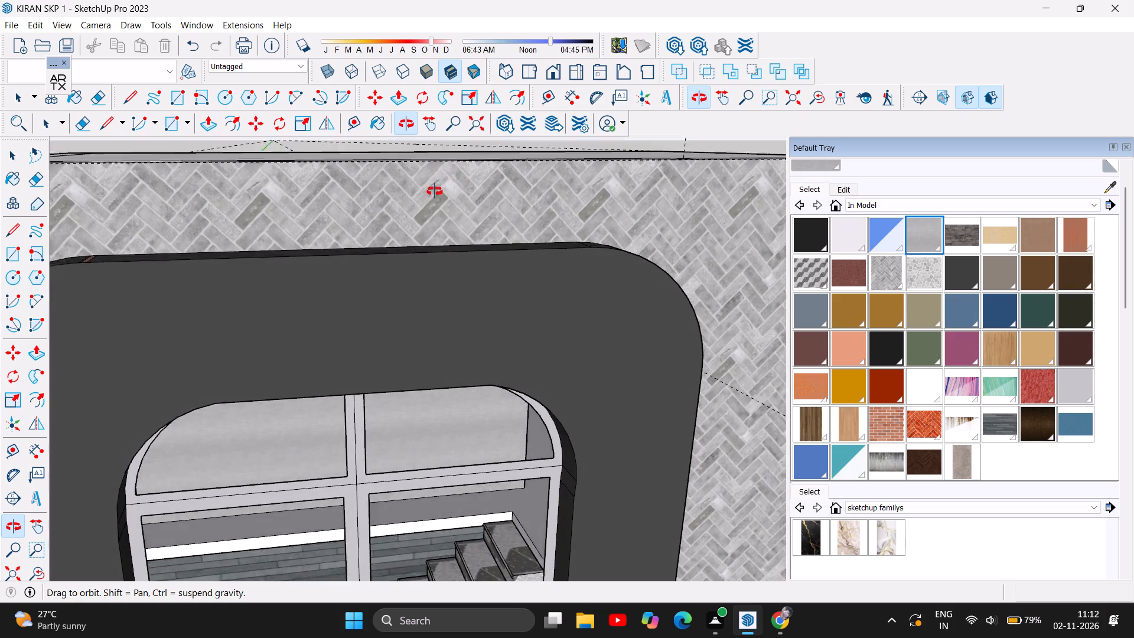
pyautogui.moveTo(435, 191); pyautogui.dragTo(405, 279)
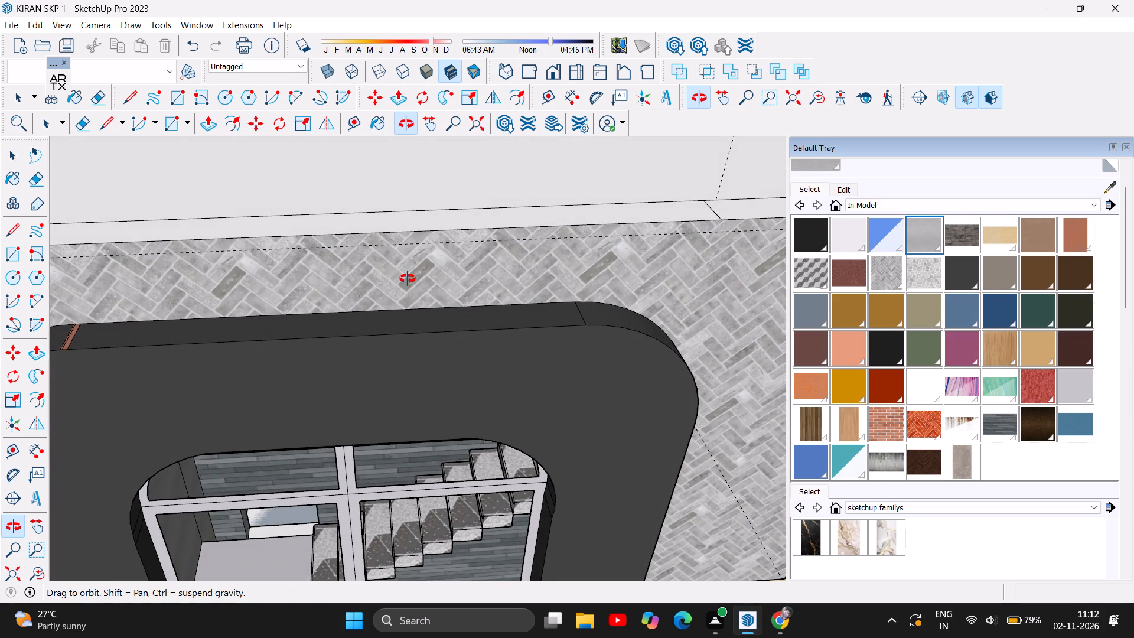
pyautogui.press('t')
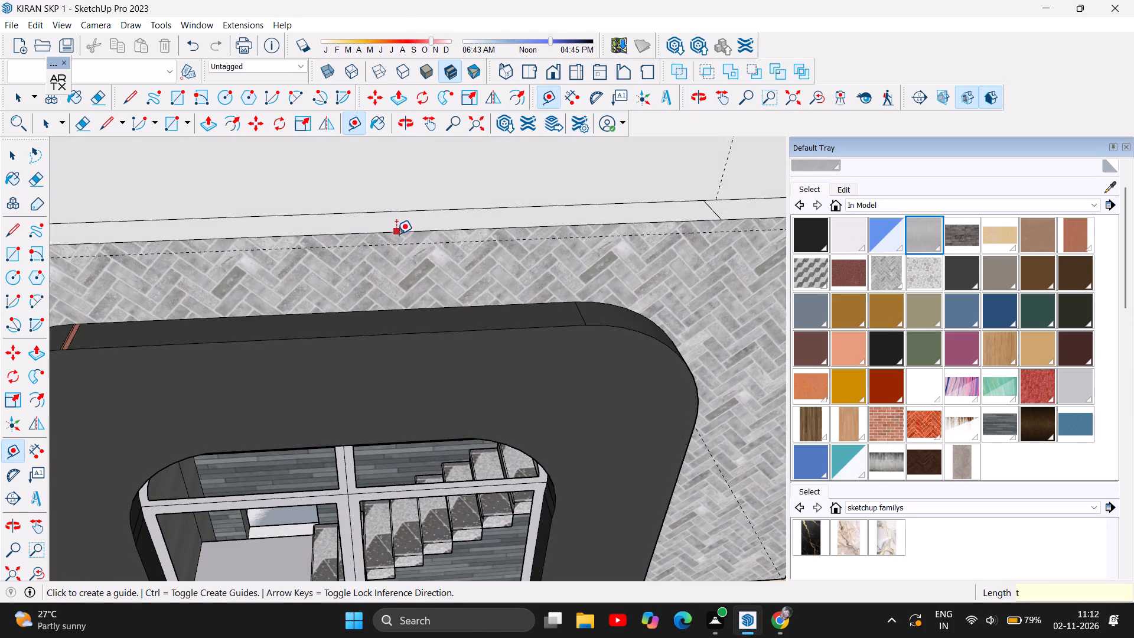
pyautogui.click(395, 230)
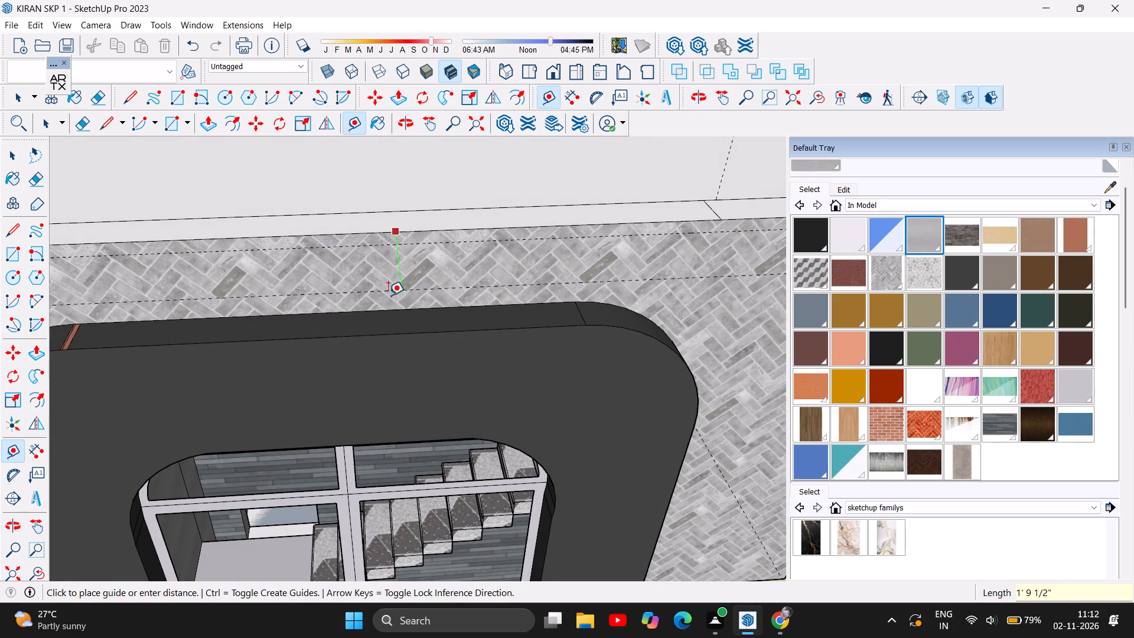
pyautogui.press('5')
pyautogui.press('Return')
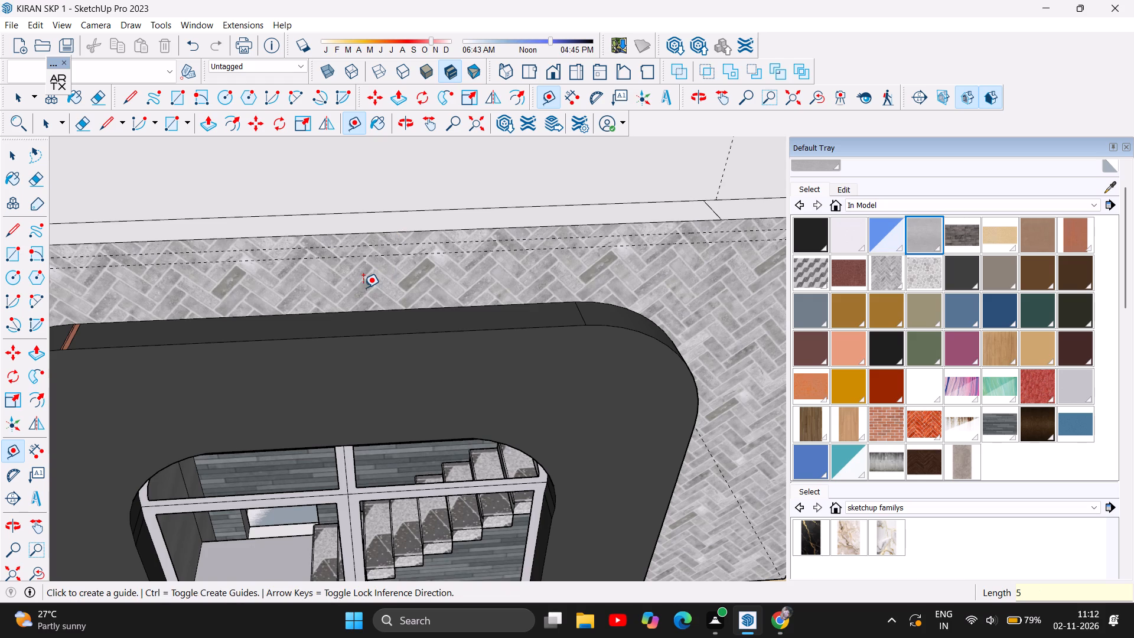
# Draw a line along the 5" guide across the full width of the tower's front face, splitting off a top band.
pyautogui.scroll(-3, 546, 249)
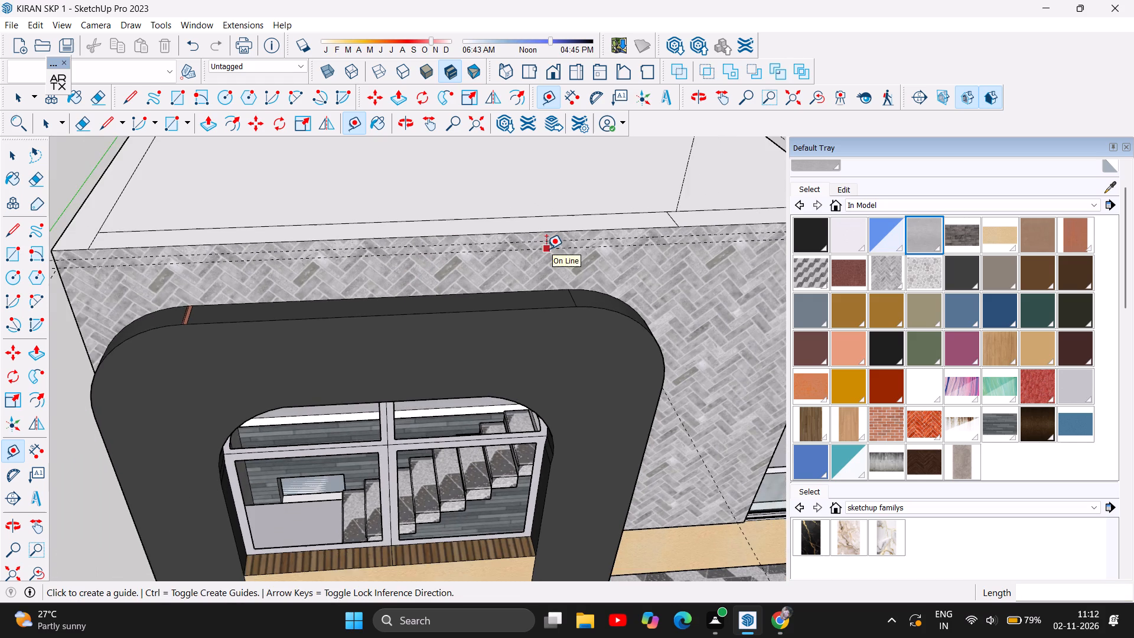
pyautogui.scroll(-3, 546, 249)
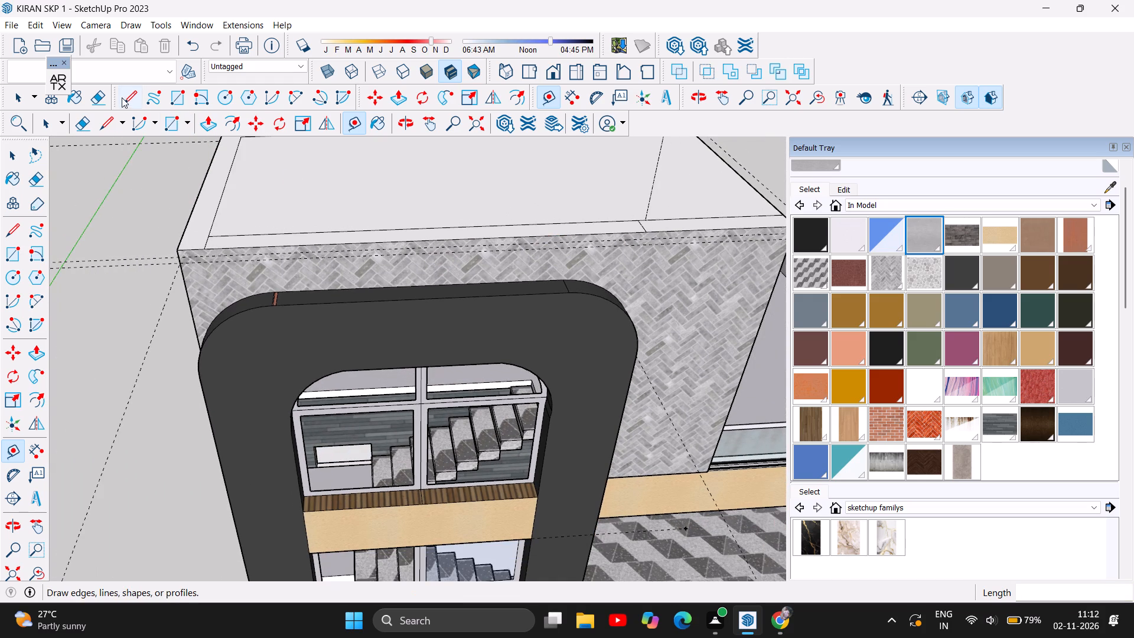
pyautogui.click(135, 94)
pyautogui.click(177, 267)
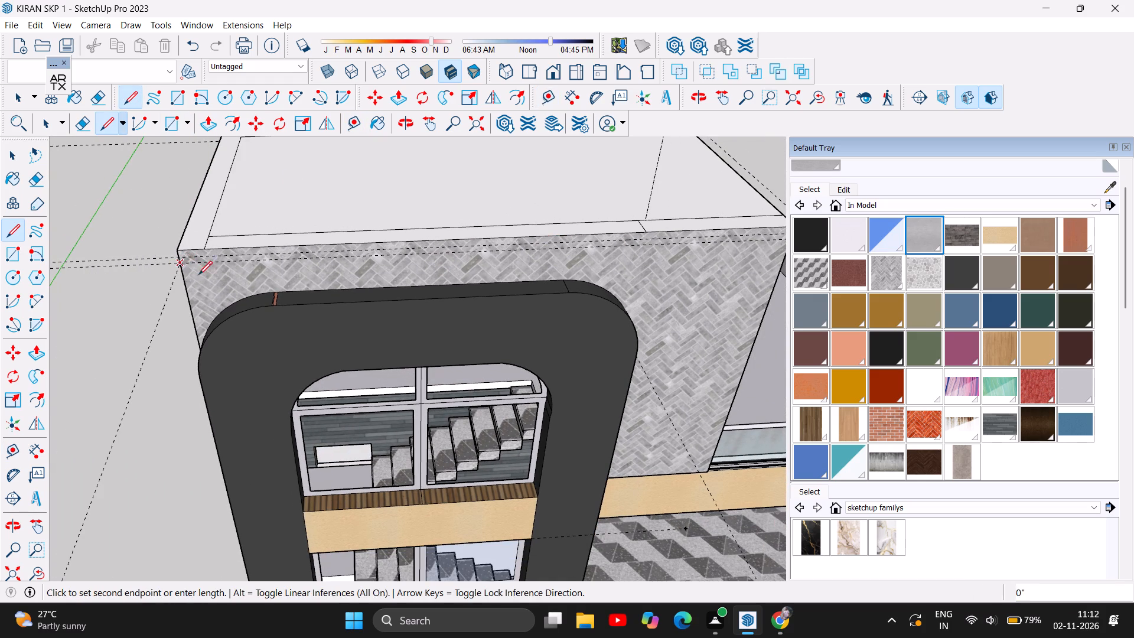
pyautogui.scroll(-2, 250, 282)
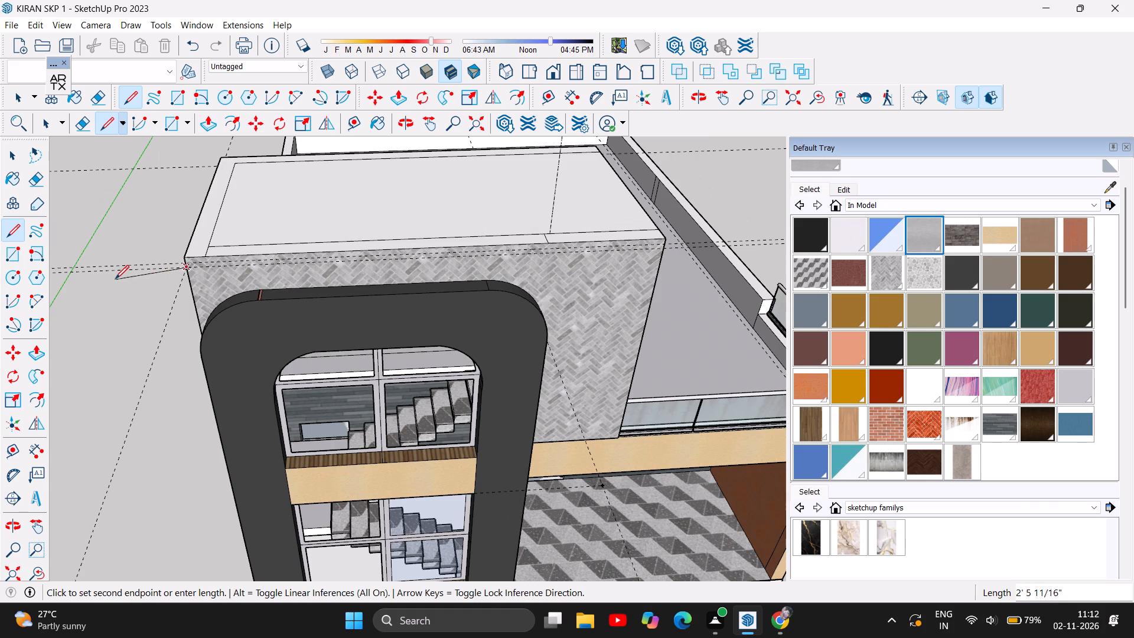
pyautogui.click(664, 251)
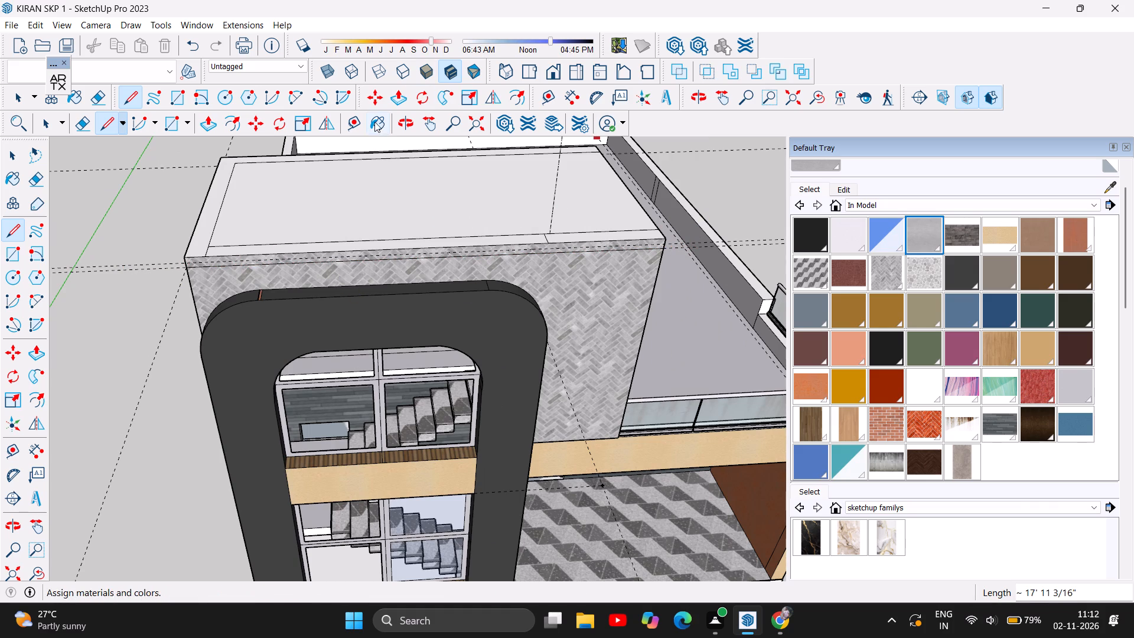
# Push/Pull the tower's front top band outward about 1' 8" as an overhang above the arched frame.
pyautogui.click(393, 103)
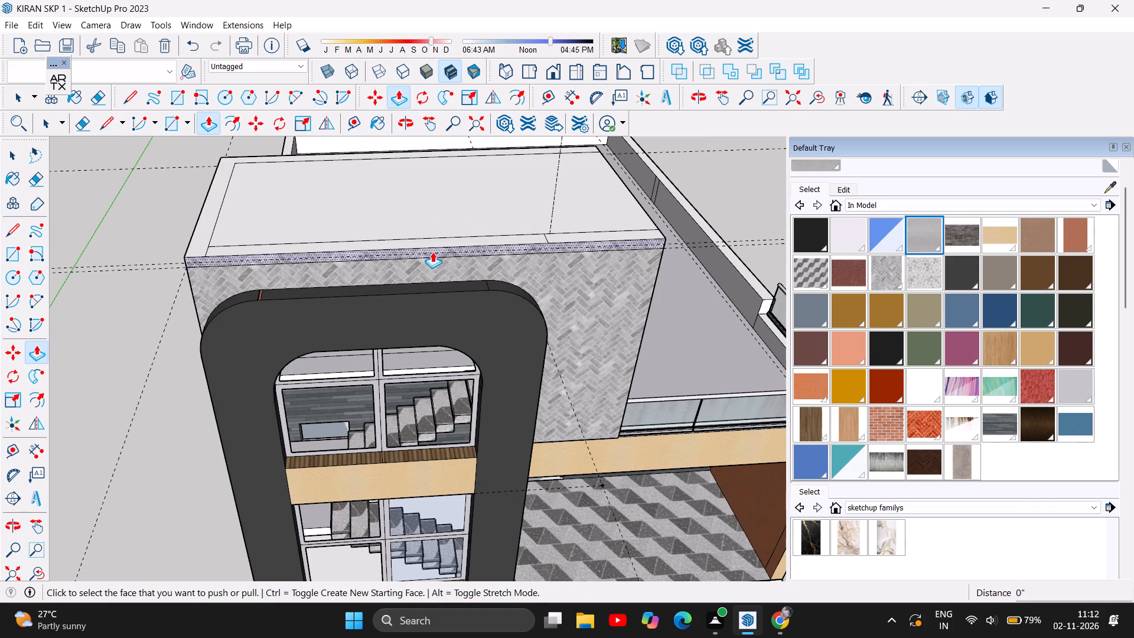
pyautogui.click(432, 250)
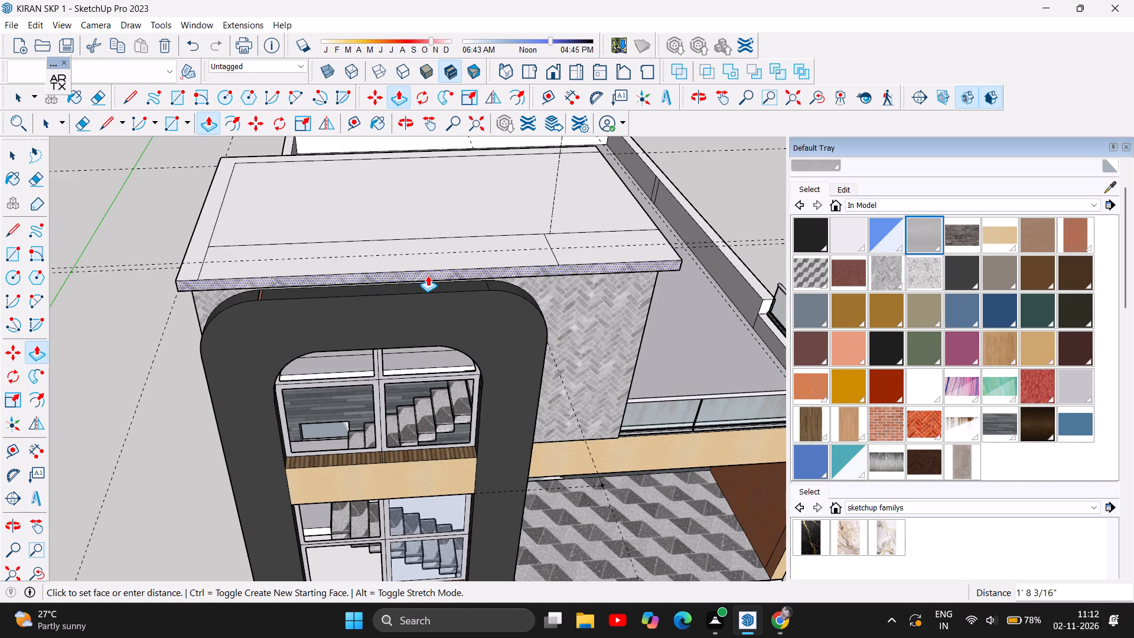
pyautogui.click(428, 275)
# Place a guide 5" below the top edge on the tower's terrace-side herringbone face, above the opening.
pyautogui.click(410, 119)
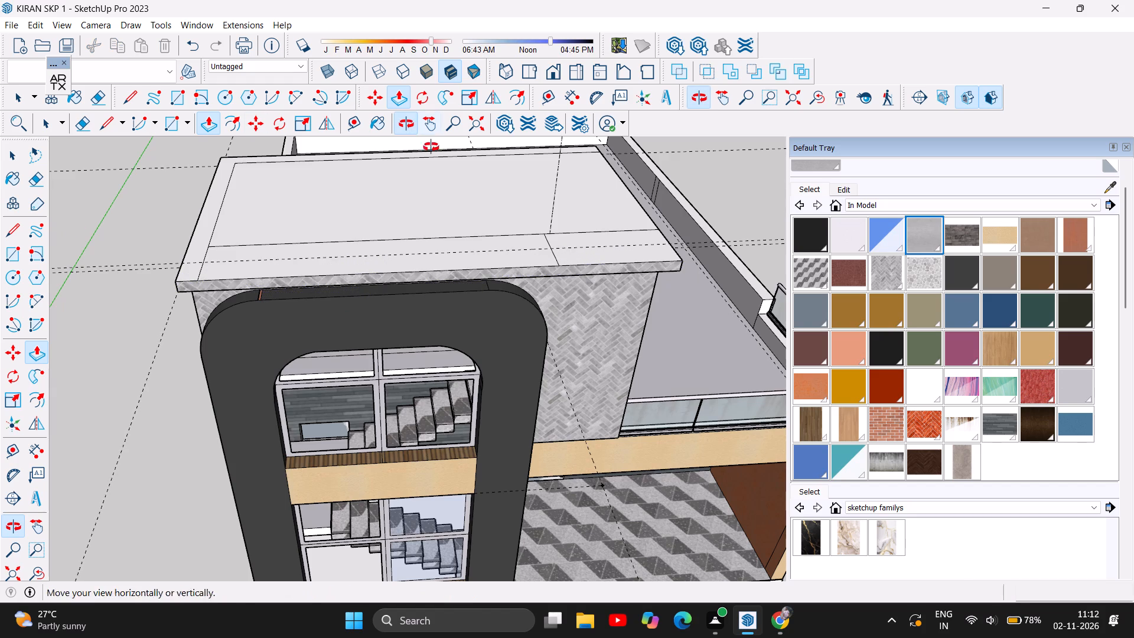
pyautogui.moveTo(504, 304); pyautogui.dragTo(167, 162)
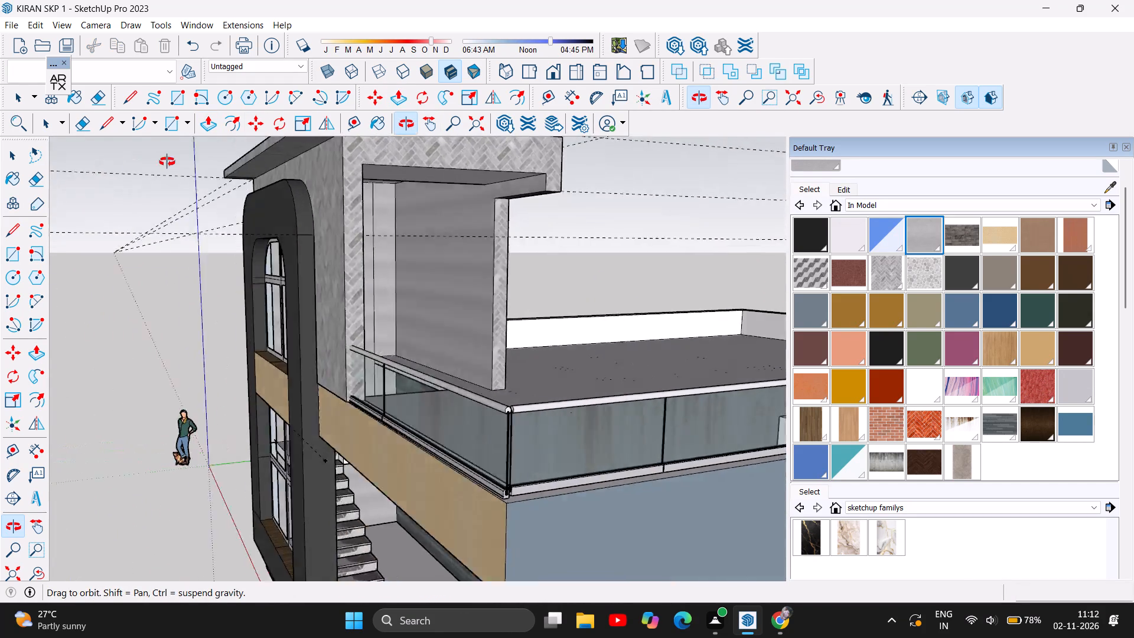
pyautogui.moveTo(167, 162); pyautogui.dragTo(497, 224)
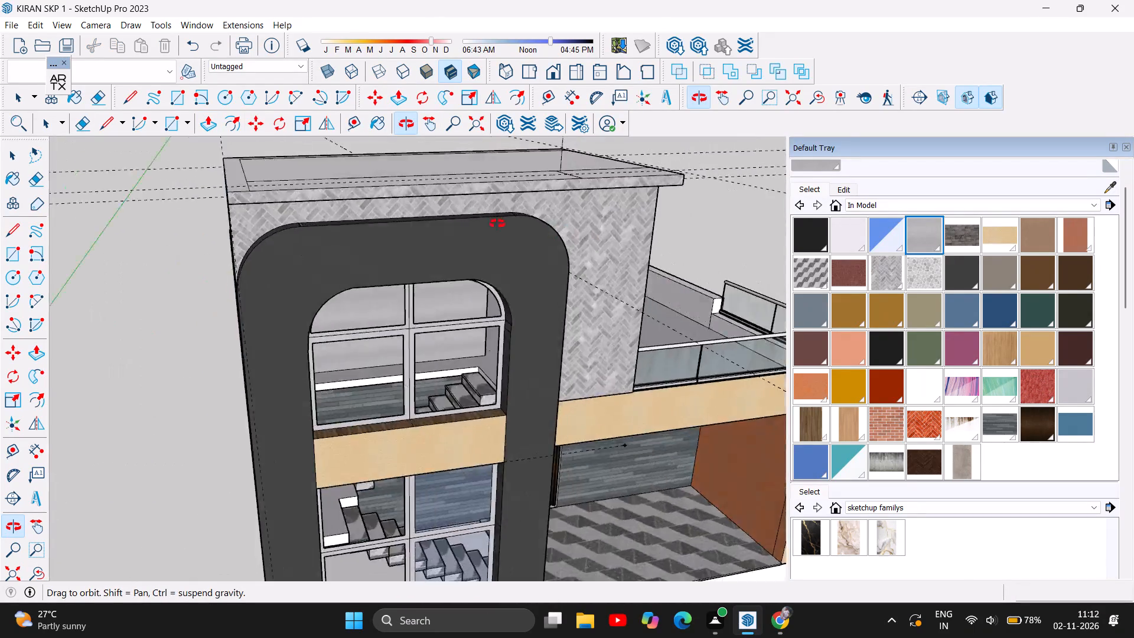
pyautogui.moveTo(497, 224); pyautogui.dragTo(56, 214)
pyautogui.scroll(1, 358, 195)
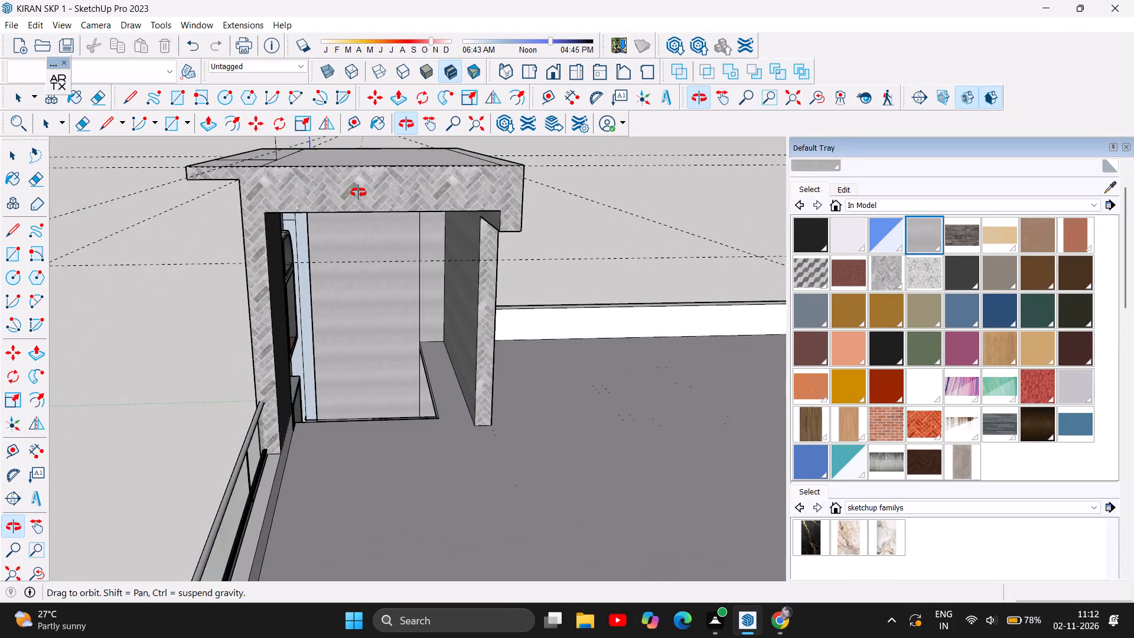
pyautogui.scroll(5, 359, 193)
pyautogui.moveTo(342, 174); pyautogui.dragTo(313, 164)
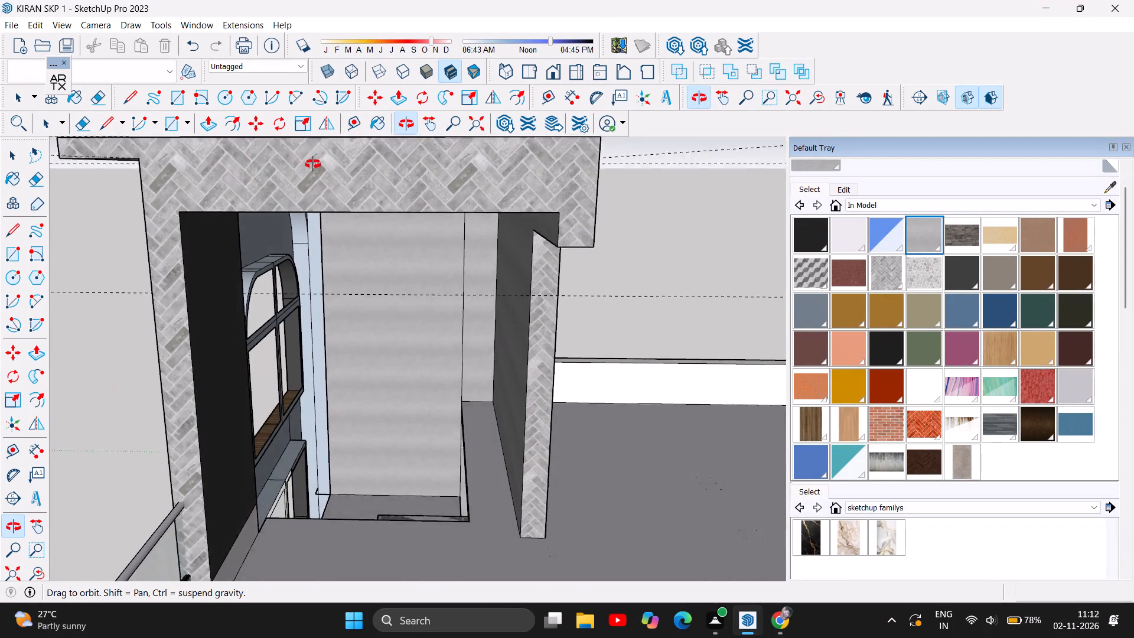
pyautogui.moveTo(313, 164); pyautogui.dragTo(317, 182)
pyautogui.press('t')
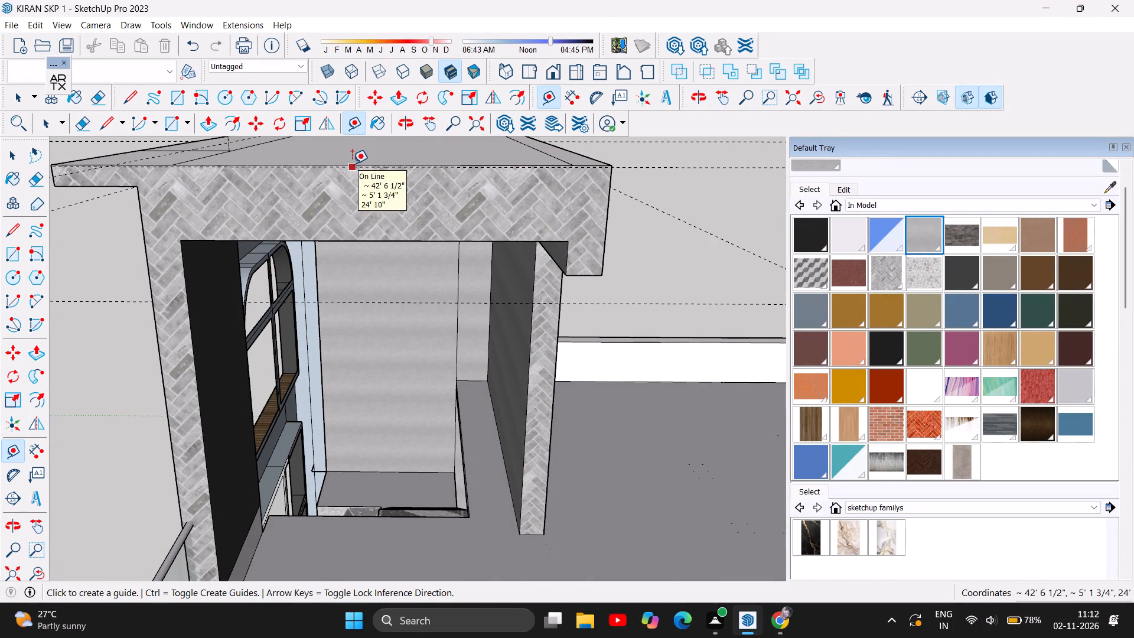
pyautogui.click(343, 162)
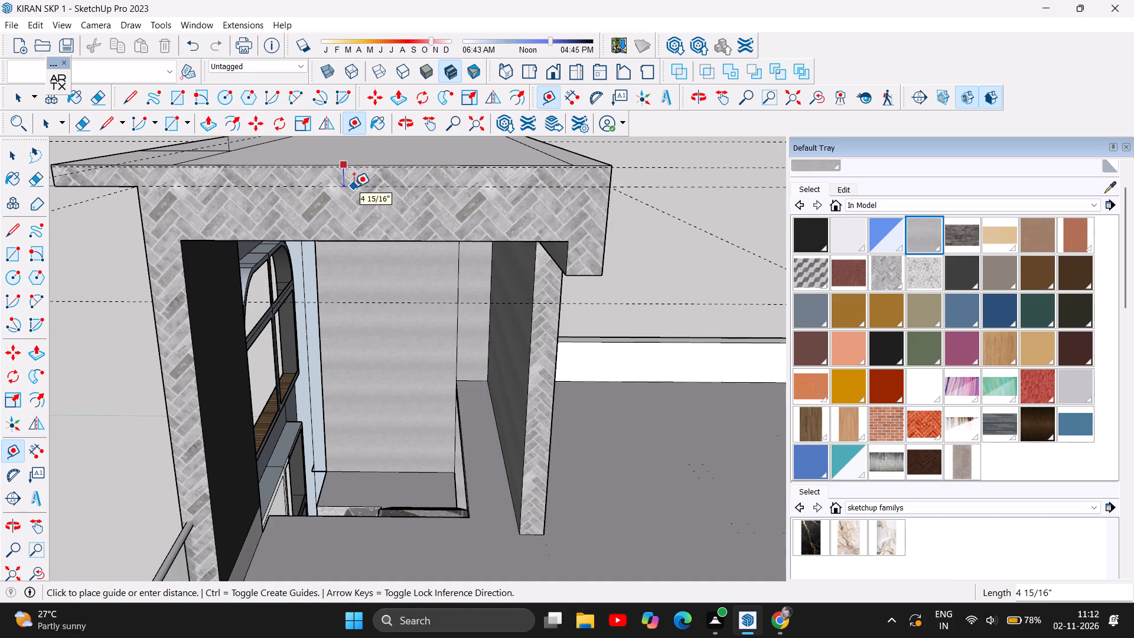
pyautogui.press('5')
pyautogui.press('Return')
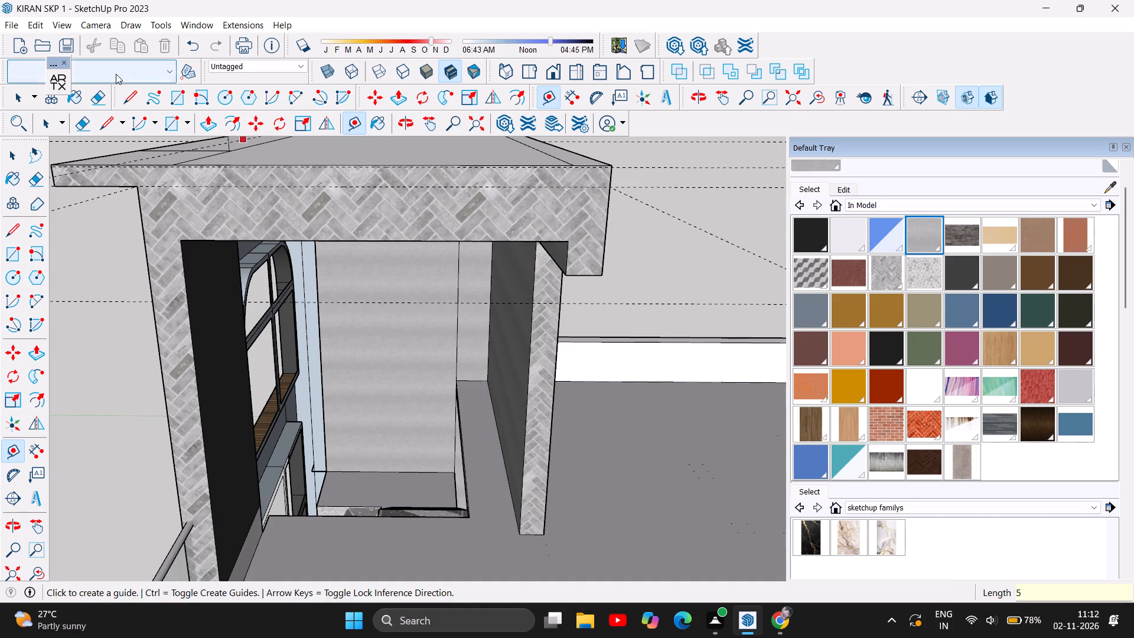
# Draw a line about 9' 6" long along the guide on the terrace-side face, from the front overhang to the far edge.
pyautogui.click(130, 100)
pyautogui.click(139, 190)
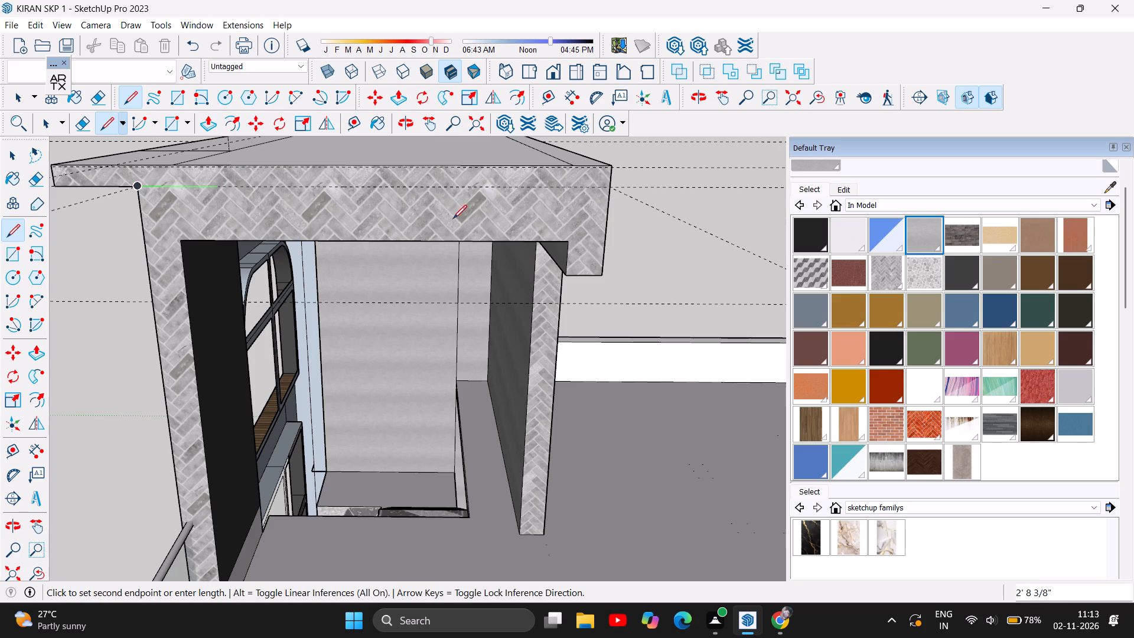
pyautogui.click(611, 184)
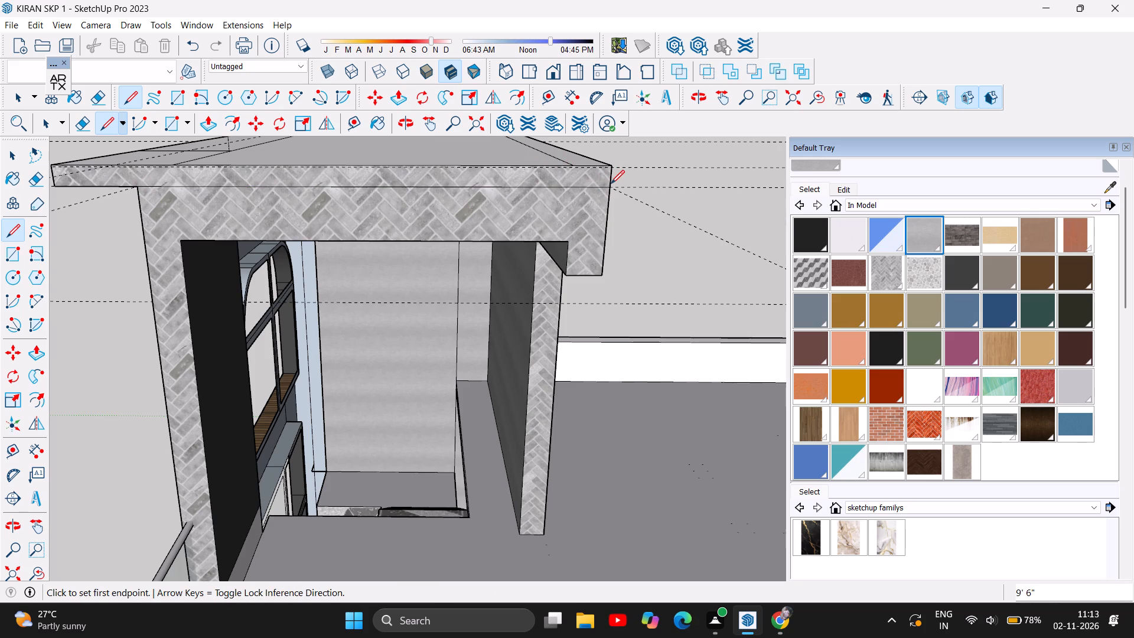
# Push/Pull the terrace-side top band outward 11 1/2", including the end of the front overhang.
pyautogui.click(406, 100)
pyautogui.click(217, 175)
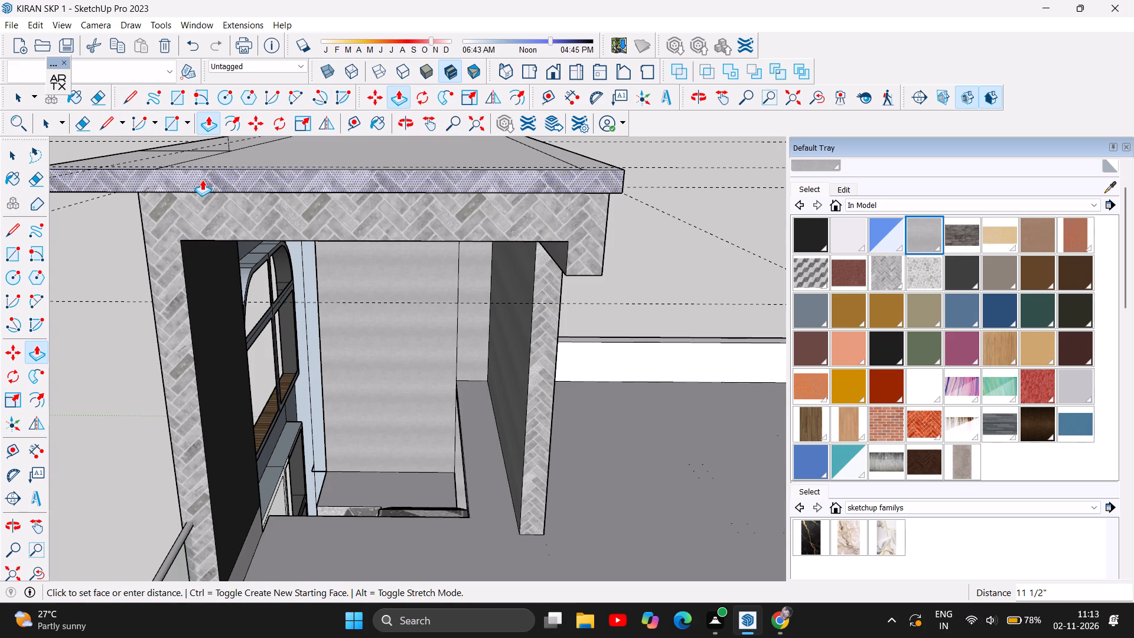
pyautogui.click(202, 180)
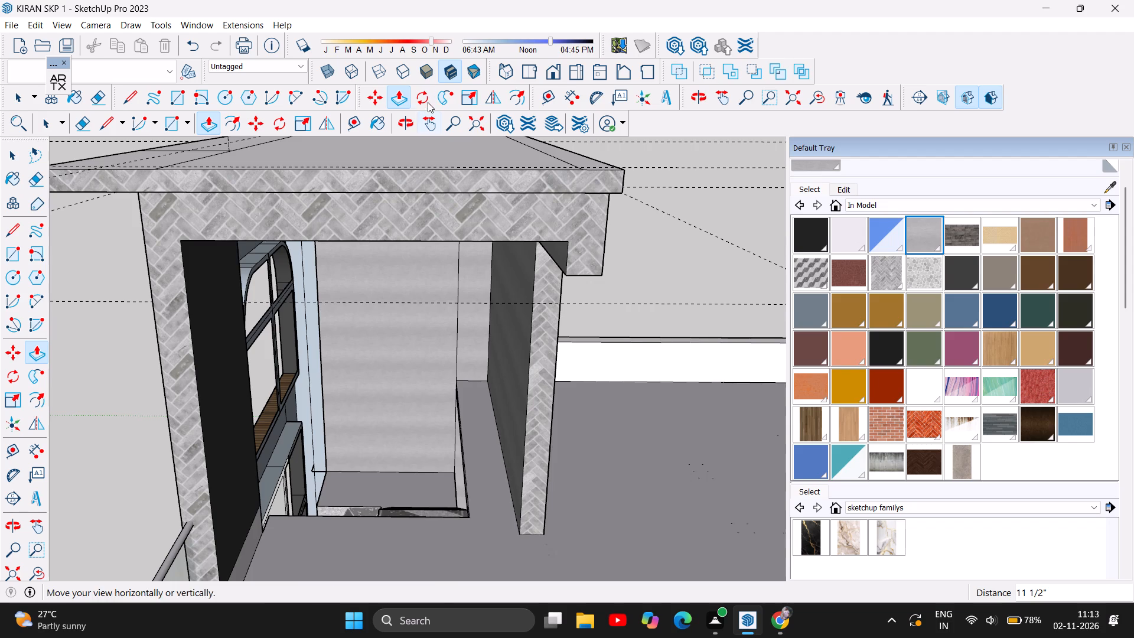
# Examine the tower's roof overhang and the whole house from the front, terrace, rear and opposite sides.
pyautogui.click(407, 119)
pyautogui.moveTo(214, 254); pyautogui.dragTo(496, 242)
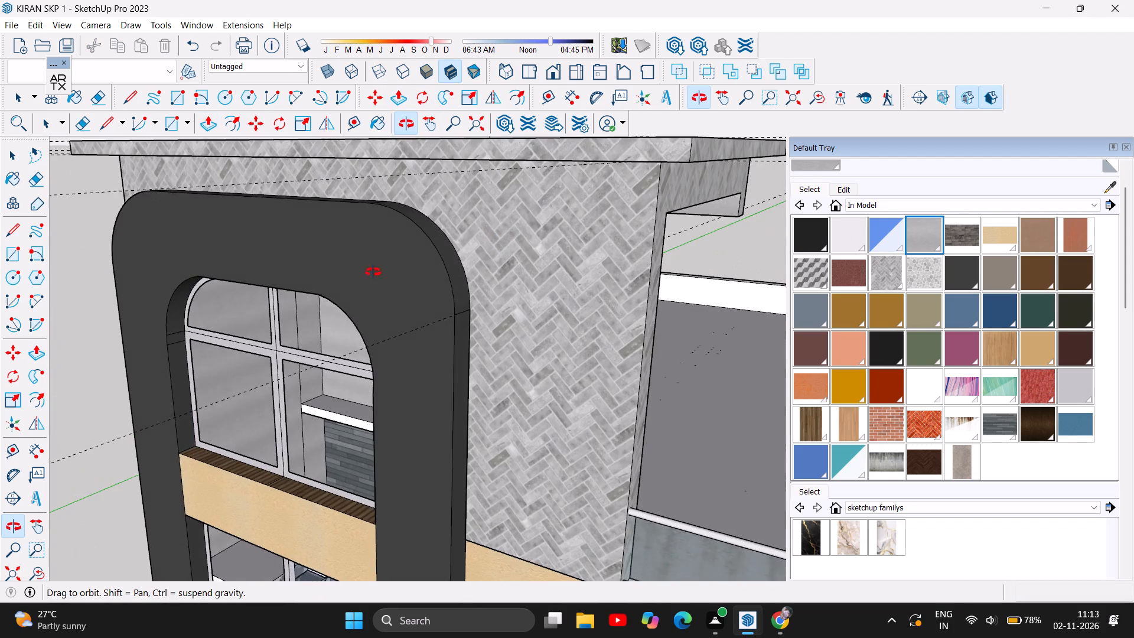
pyautogui.scroll(-2, 384, 278)
pyautogui.scroll(-3, 508, 258)
pyautogui.moveTo(335, 334); pyautogui.dragTo(364, 321)
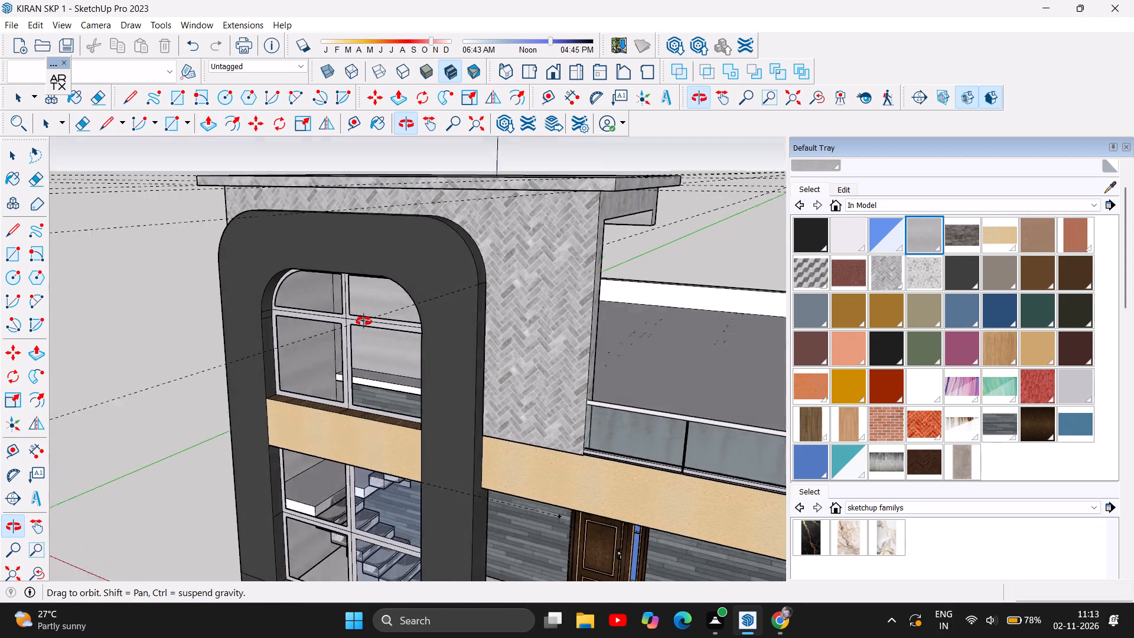
pyautogui.moveTo(364, 321); pyautogui.dragTo(483, 284)
pyautogui.scroll(-4, 445, 316)
pyautogui.moveTo(518, 317); pyautogui.dragTo(334, 330)
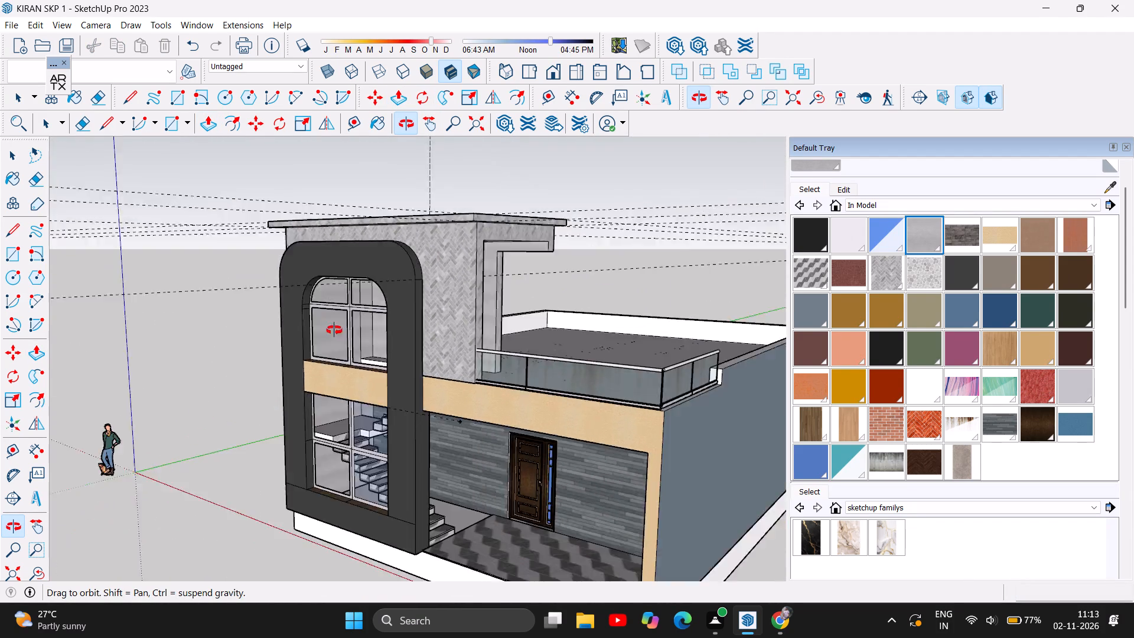
pyautogui.moveTo(334, 330); pyautogui.dragTo(0, 375)
pyautogui.moveTo(522, 296); pyautogui.dragTo(359, 309)
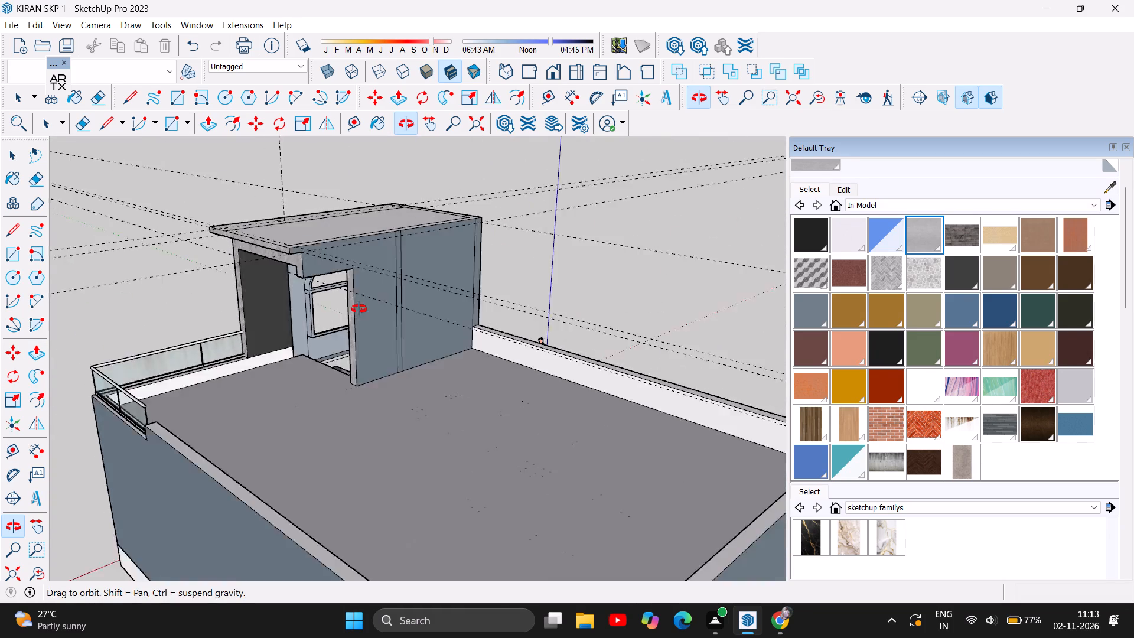
pyautogui.moveTo(359, 309); pyautogui.dragTo(514, 448)
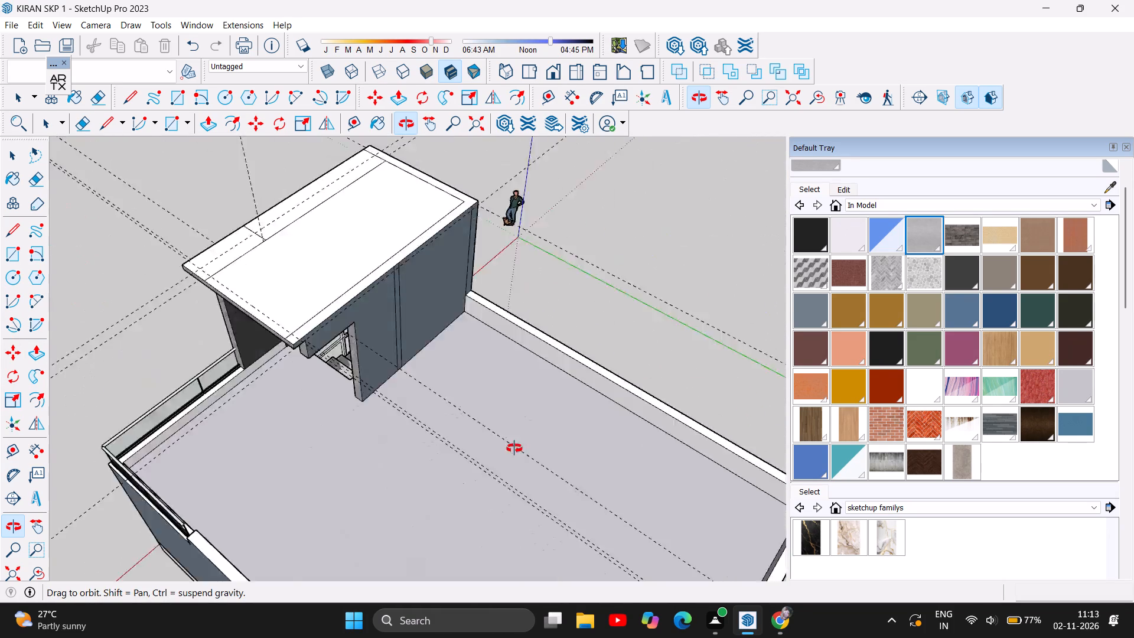
pyautogui.moveTo(514, 448); pyautogui.dragTo(732, 404)
pyautogui.moveTo(387, 402); pyautogui.dragTo(812, 330)
pyautogui.moveTo(344, 288); pyautogui.dragTo(467, 253)
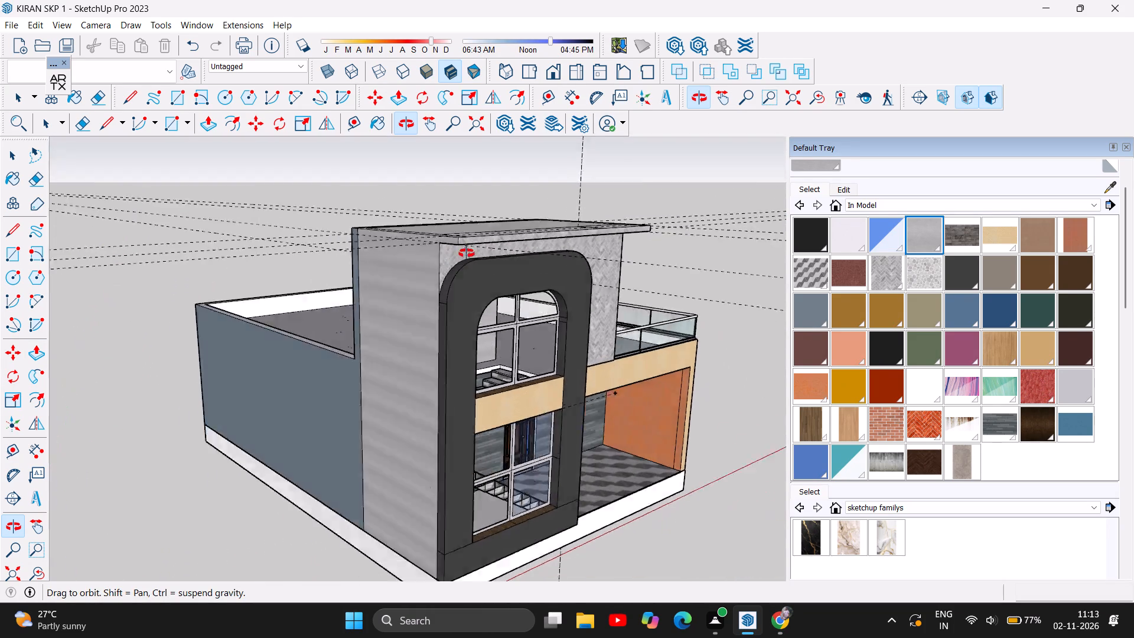
pyautogui.moveTo(467, 253); pyautogui.dragTo(207, 243)
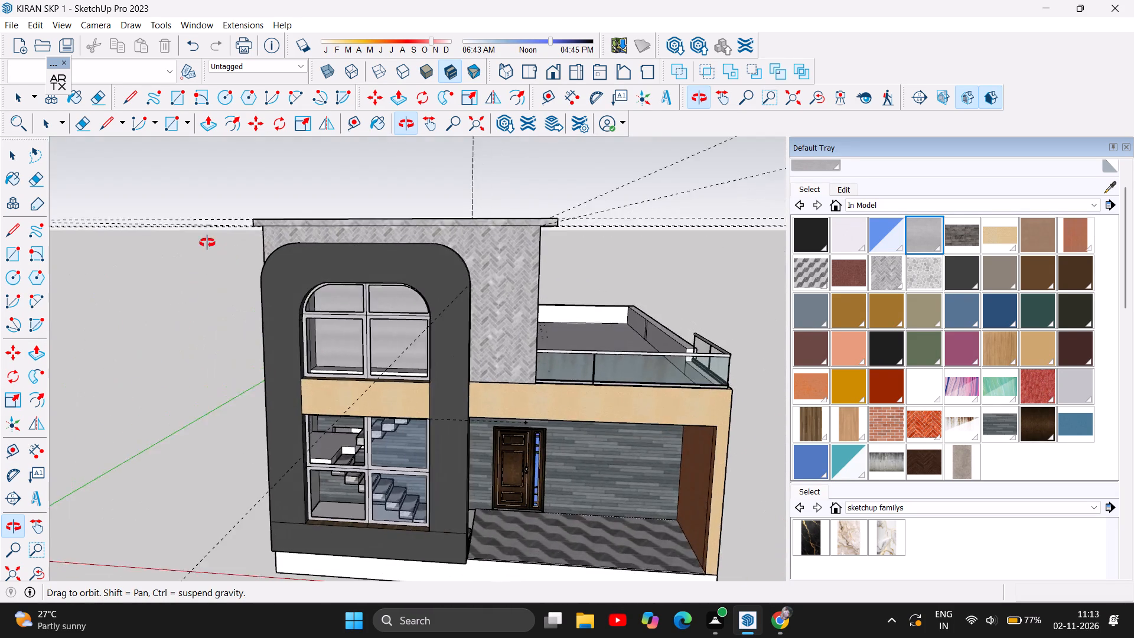
pyautogui.moveTo(207, 243); pyautogui.dragTo(176, 243)
pyautogui.scroll(-3, 380, 248)
pyautogui.moveTo(554, 332); pyautogui.dragTo(403, 328)
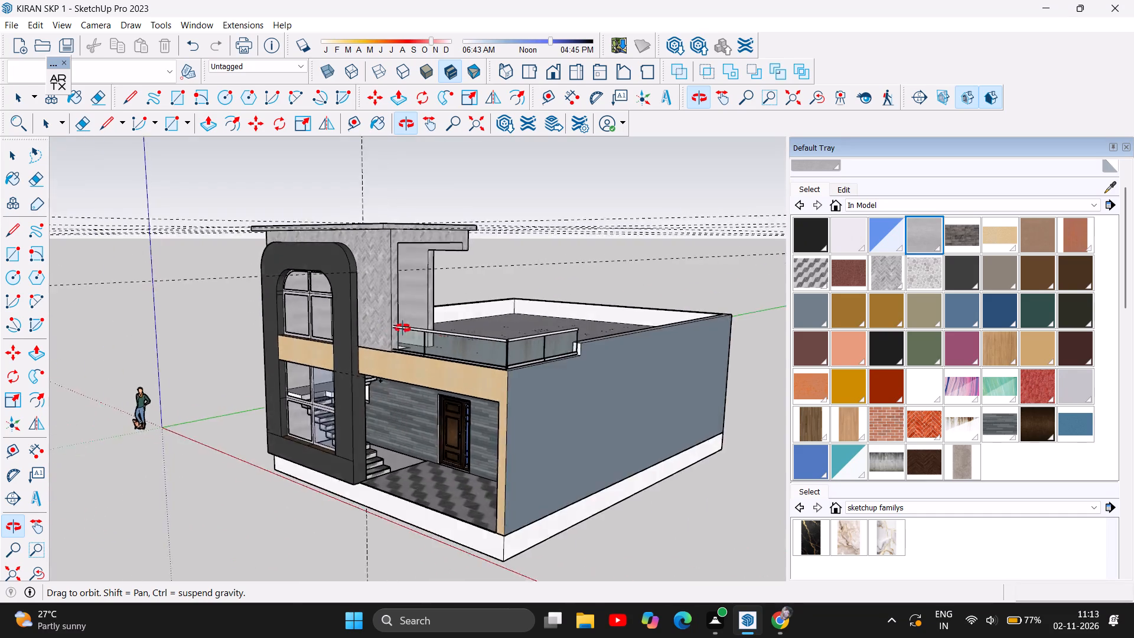
pyautogui.moveTo(403, 328); pyautogui.dragTo(632, 295)
pyautogui.scroll(-3, 452, 415)
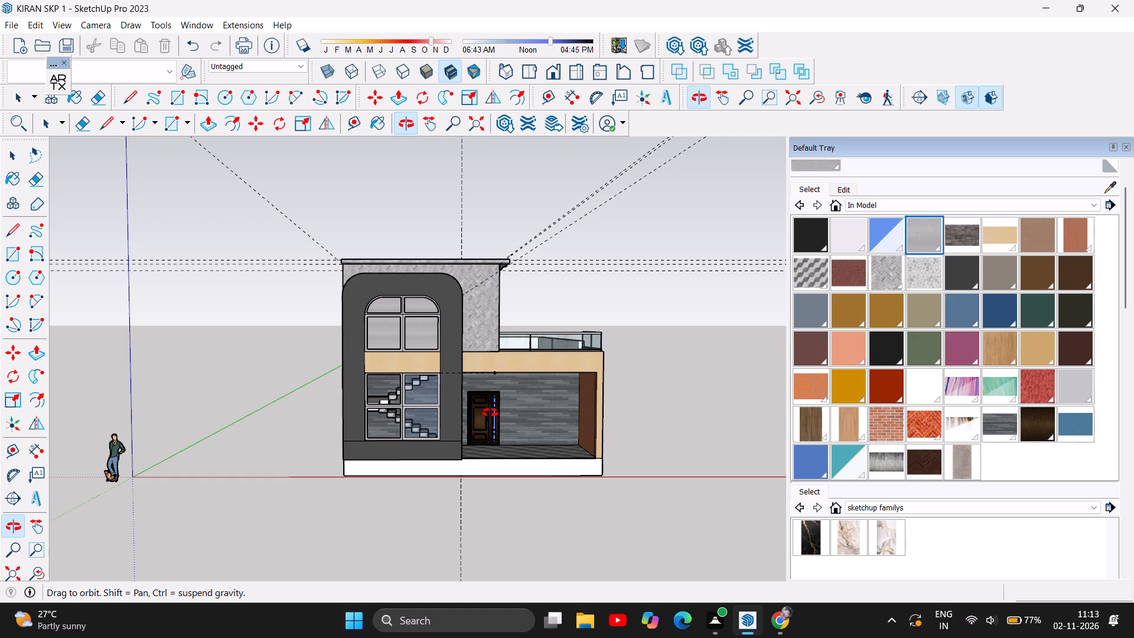
pyautogui.scroll(4, 562, 361)
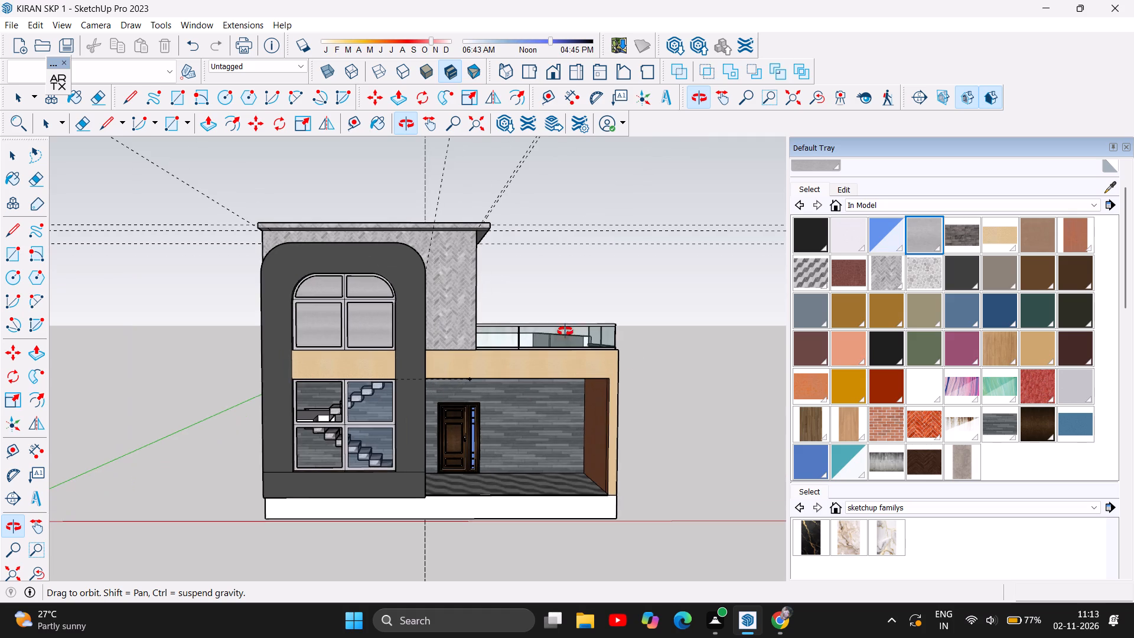
pyautogui.scroll(4, 503, 240)
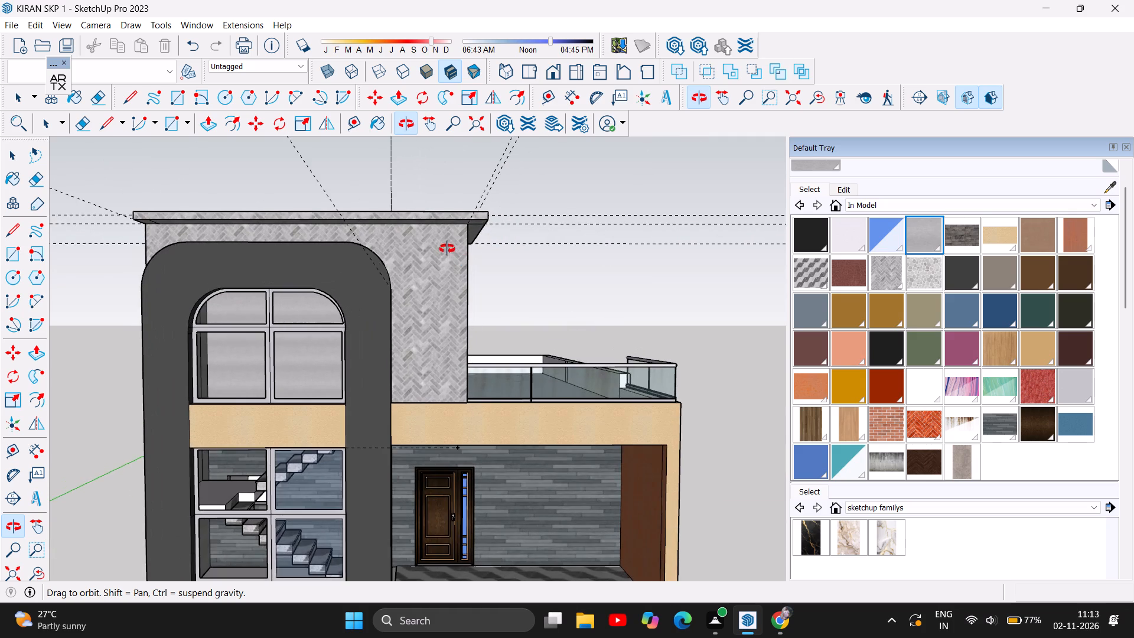
# Paint the upper arched tower window's frames, both the lower rectangular part and the arched top part, with the off-white in-model material.
pyautogui.moveTo(447, 250); pyautogui.dragTo(112, 372)
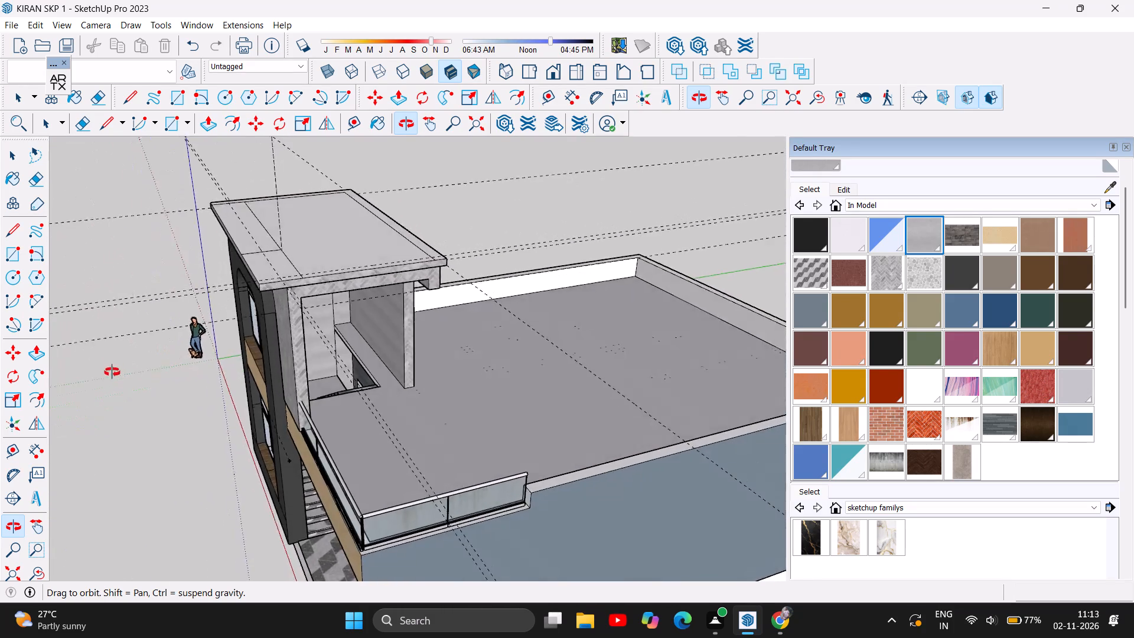
pyautogui.moveTo(112, 372); pyautogui.dragTo(358, 206)
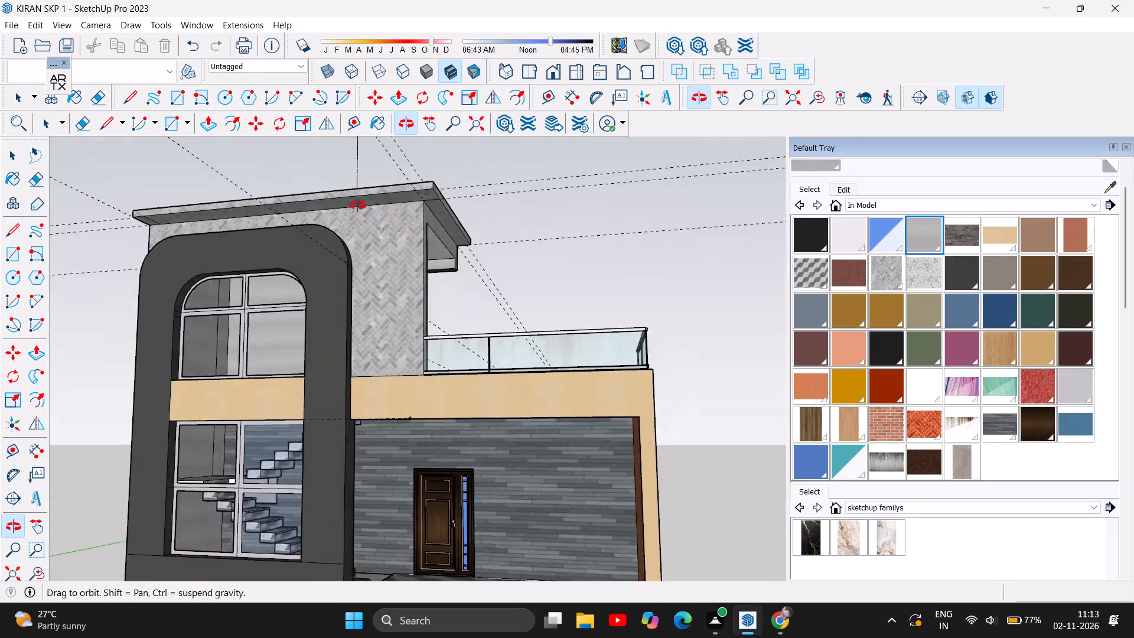
pyautogui.moveTo(358, 206); pyautogui.dragTo(638, 252)
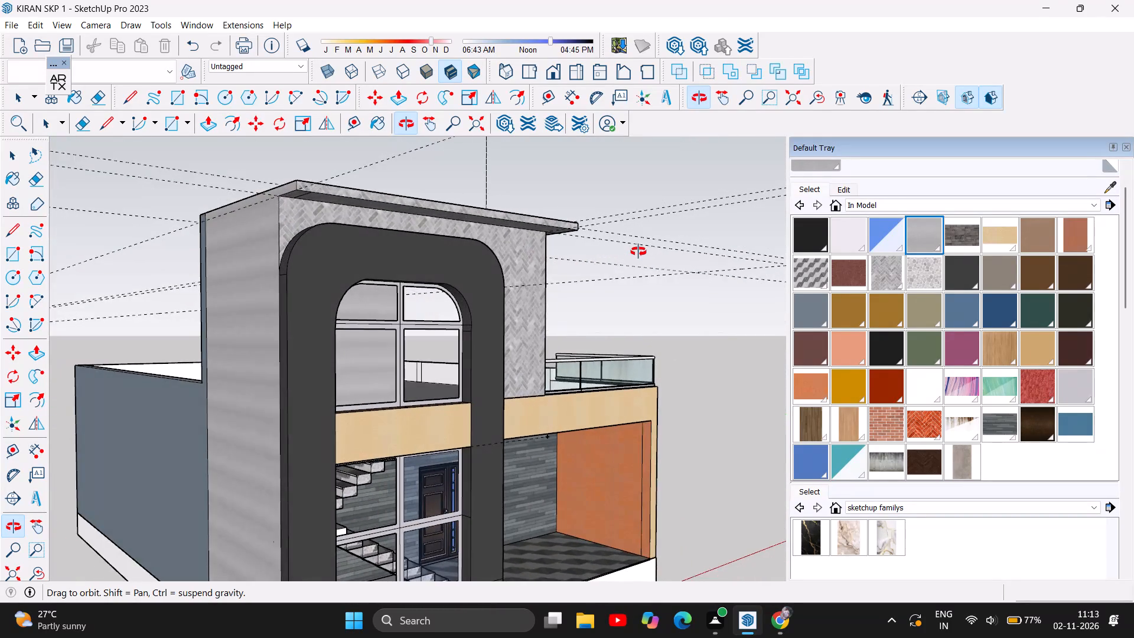
pyautogui.moveTo(638, 252); pyautogui.dragTo(566, 269)
pyautogui.scroll(3, 311, 427)
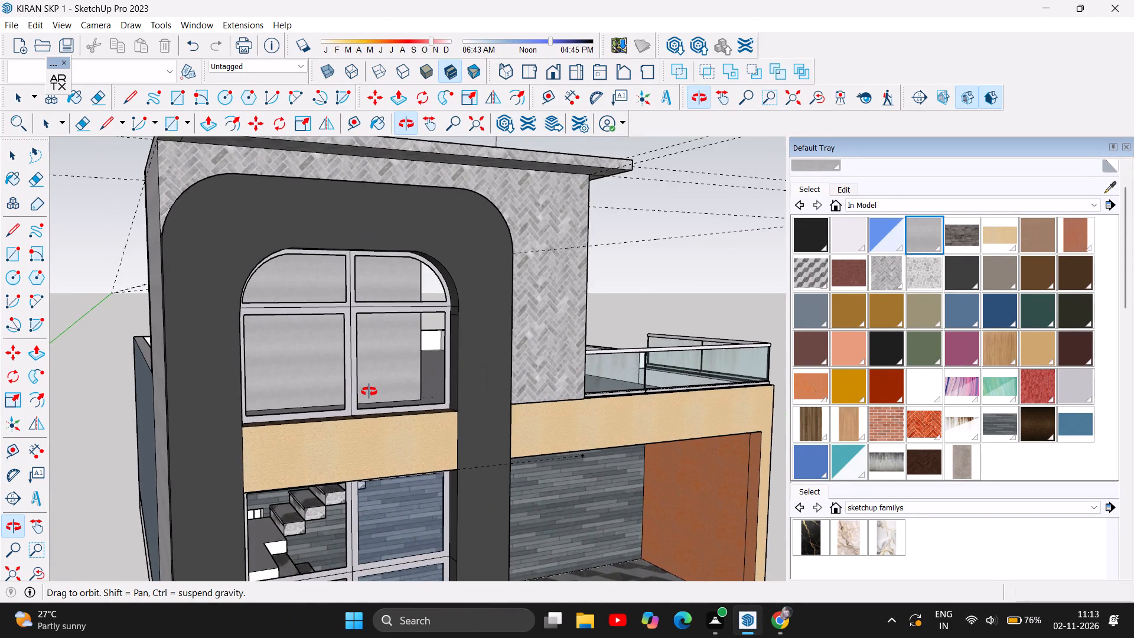
pyautogui.scroll(3, 369, 392)
pyautogui.scroll(2, 338, 294)
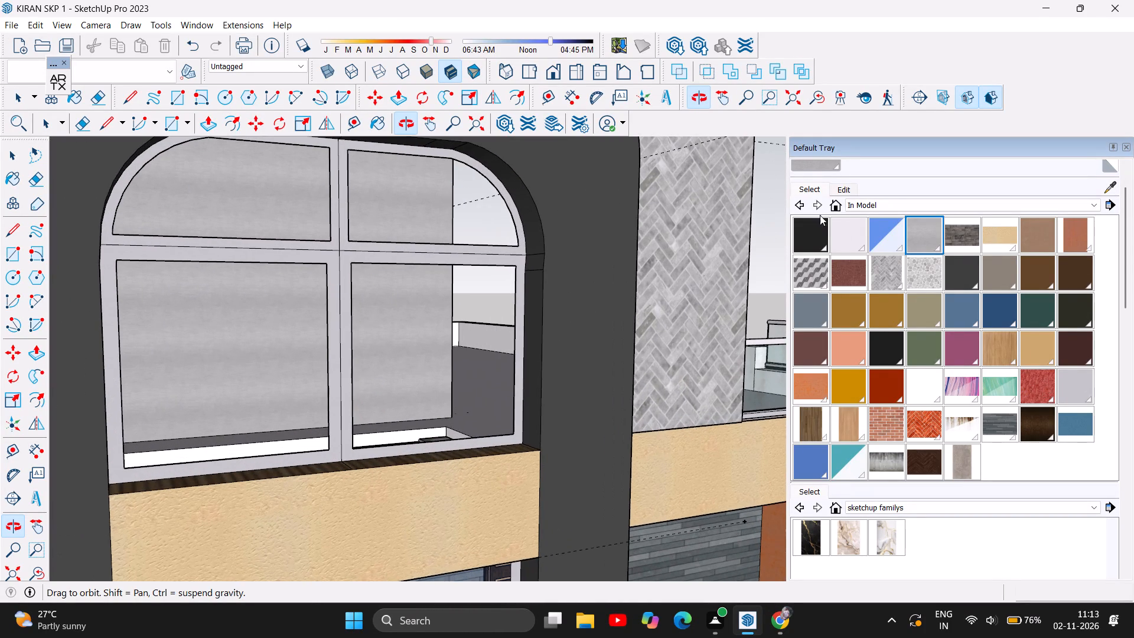
pyautogui.click(842, 245)
pyautogui.click(334, 330)
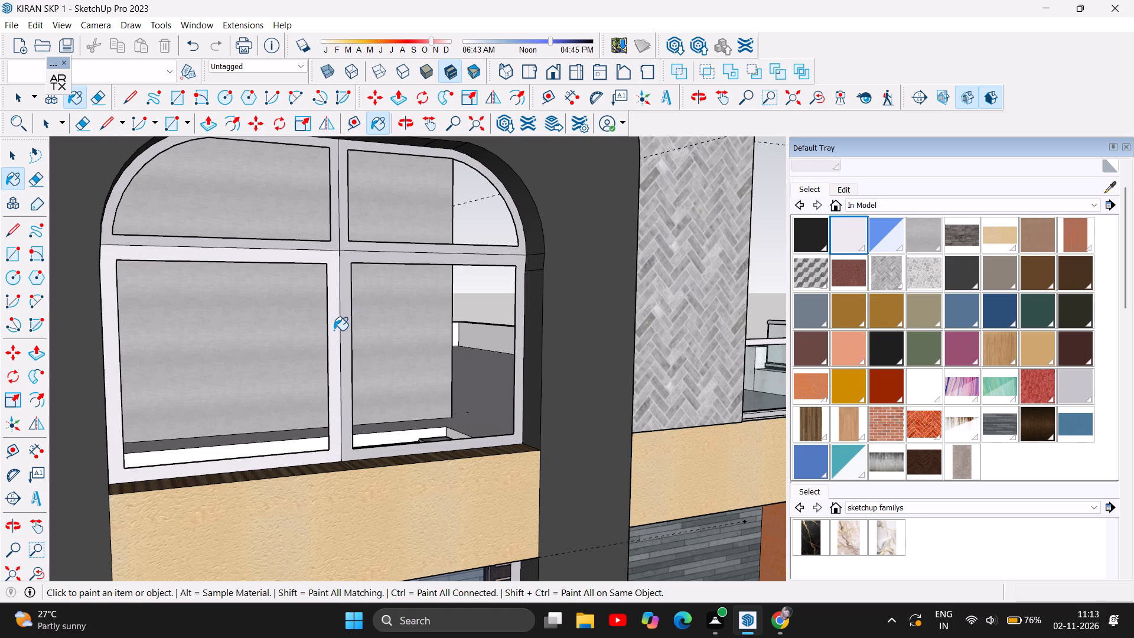
pyautogui.click(346, 320)
pyautogui.click(341, 197)
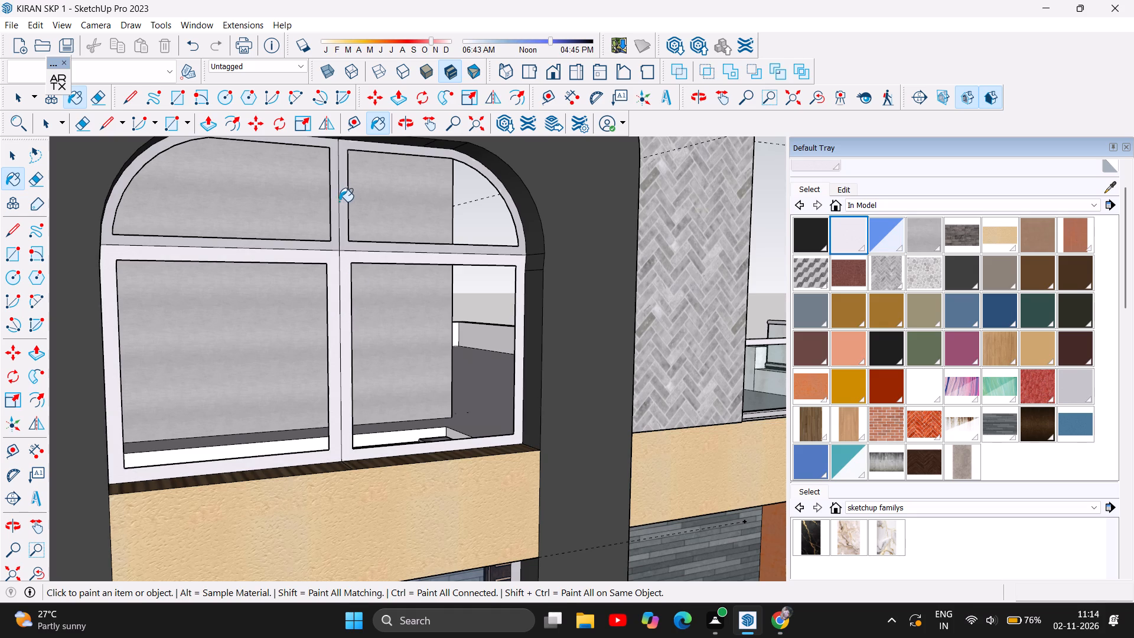
pyautogui.click(334, 210)
# Paint the upper and lower frame sections of the tower's ground-floor stair window with the same off-white material.
pyautogui.scroll(-1, 412, 249)
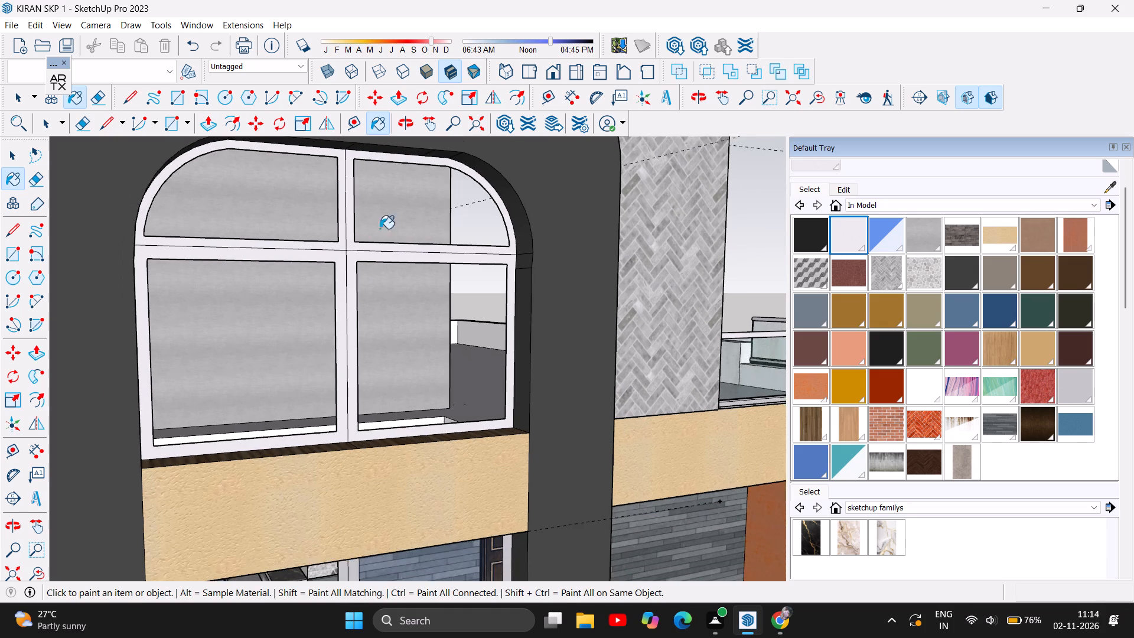
pyautogui.scroll(-1, 380, 229)
pyautogui.scroll(-6, 253, 175)
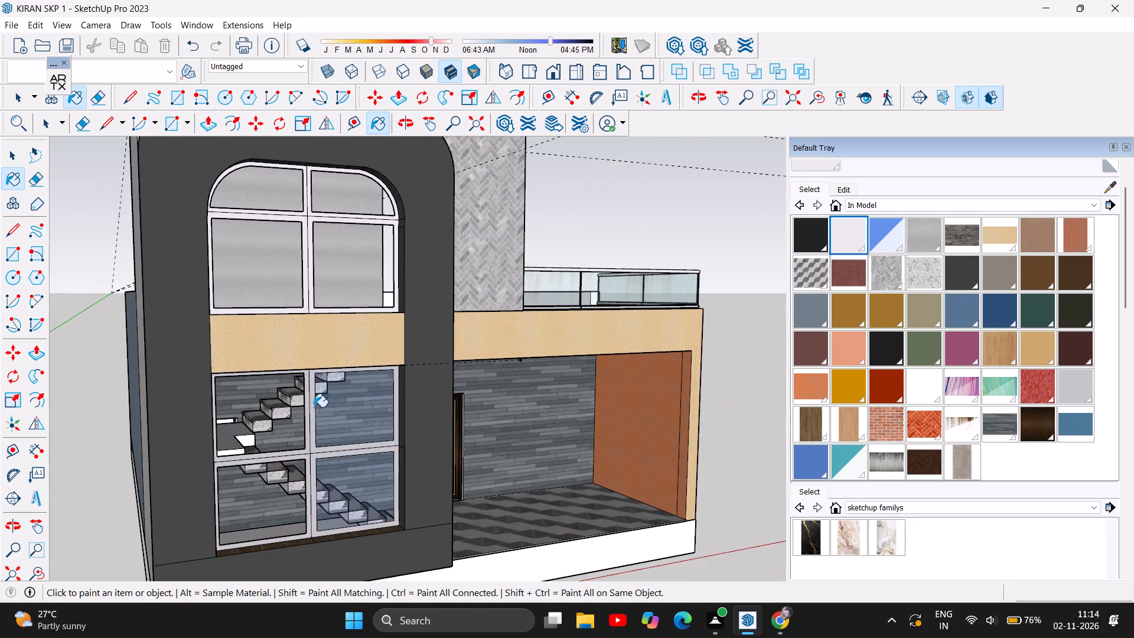
pyautogui.scroll(6, 313, 493)
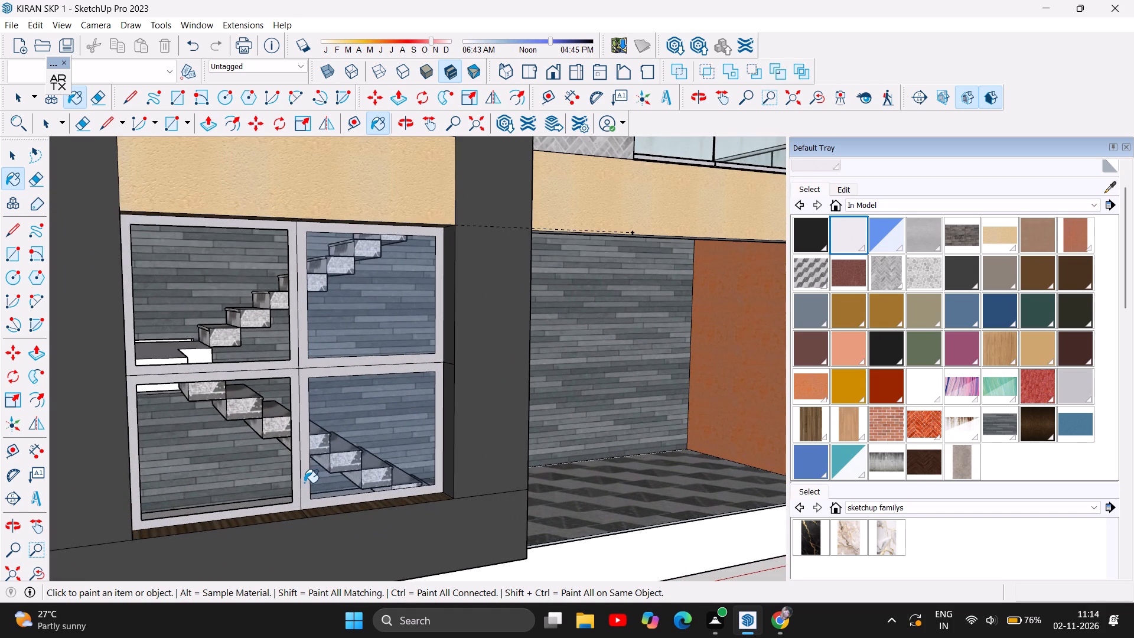
pyautogui.click(303, 486)
pyautogui.click(299, 489)
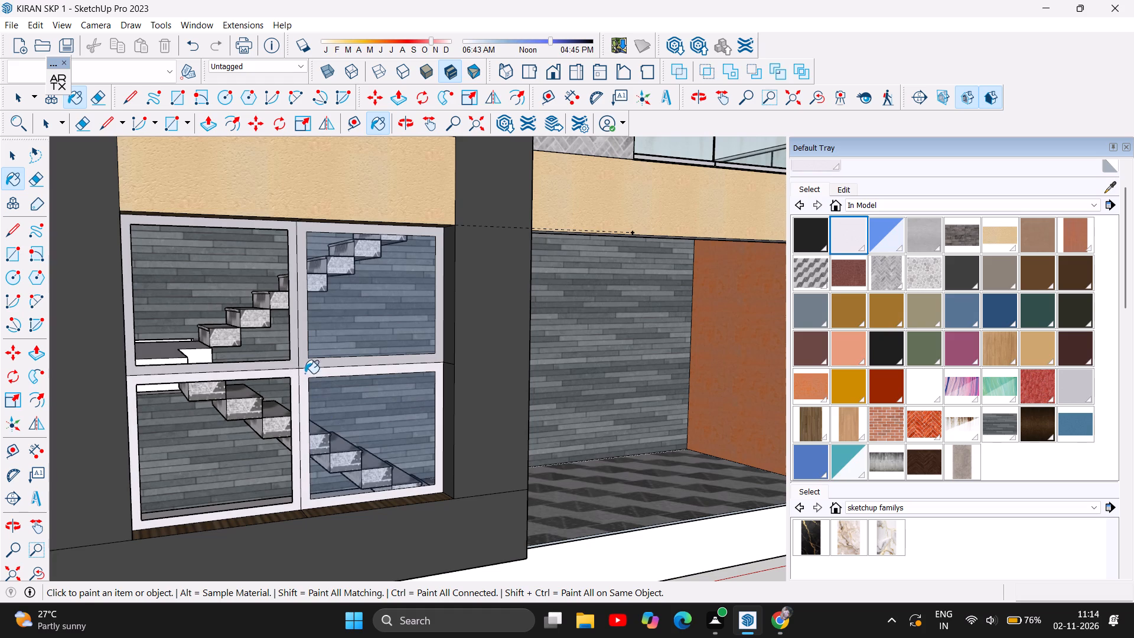
pyautogui.click(302, 364)
pyautogui.click(294, 359)
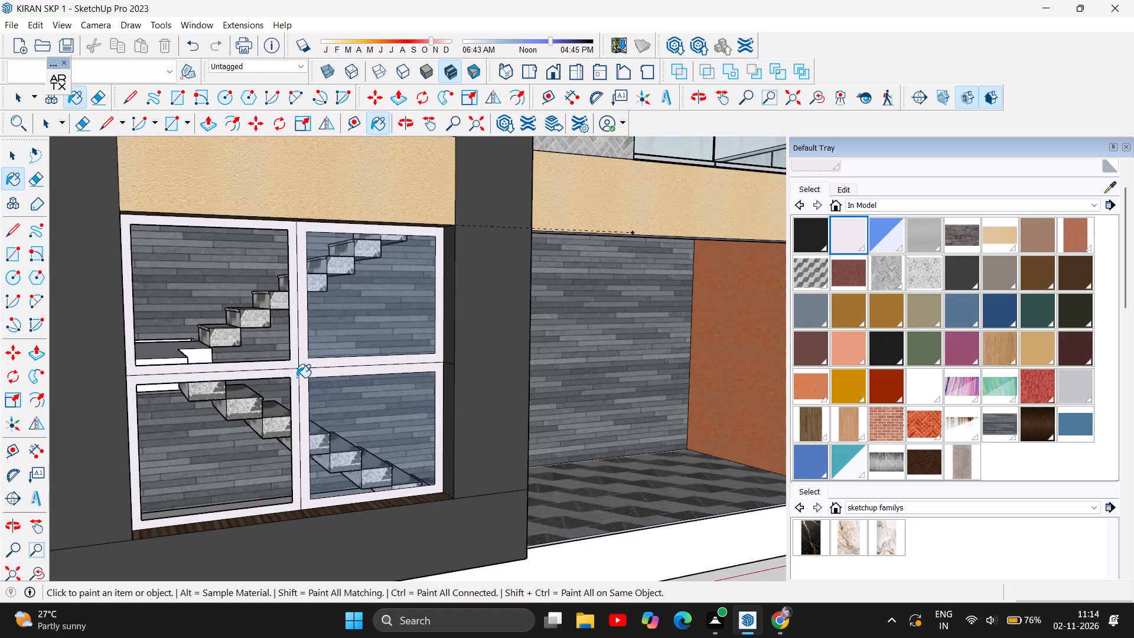
# Examine the whole house from the front, above, below and both sides to review the repainted window frames and overall exterior.
pyautogui.scroll(-3, 296, 389)
pyautogui.scroll(-2, 253, 425)
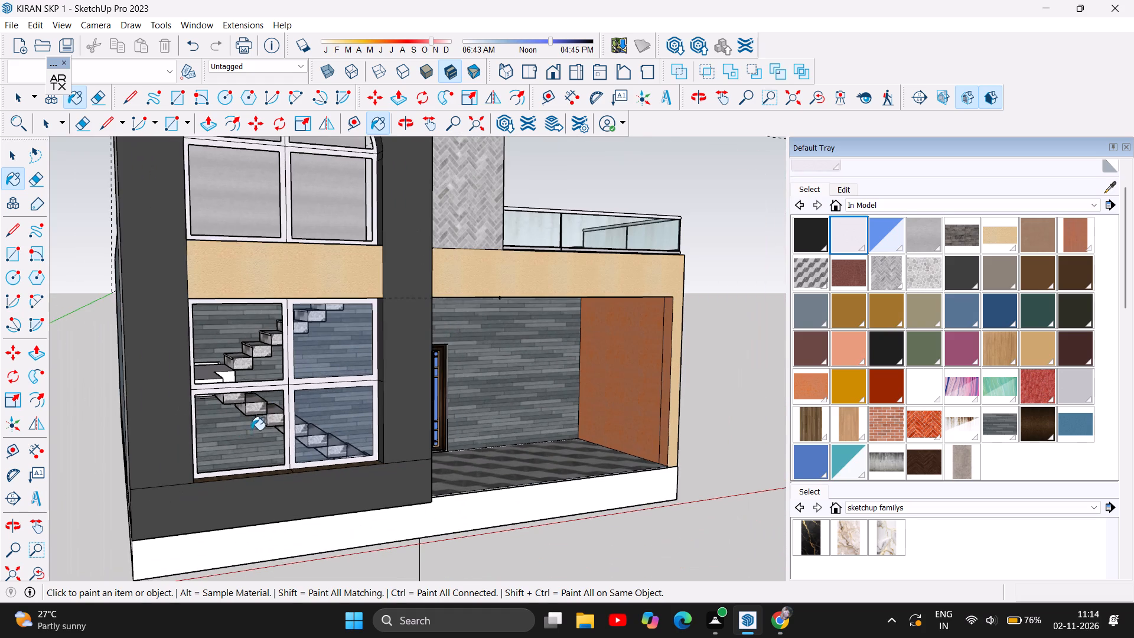
pyautogui.scroll(-6, 222, 446)
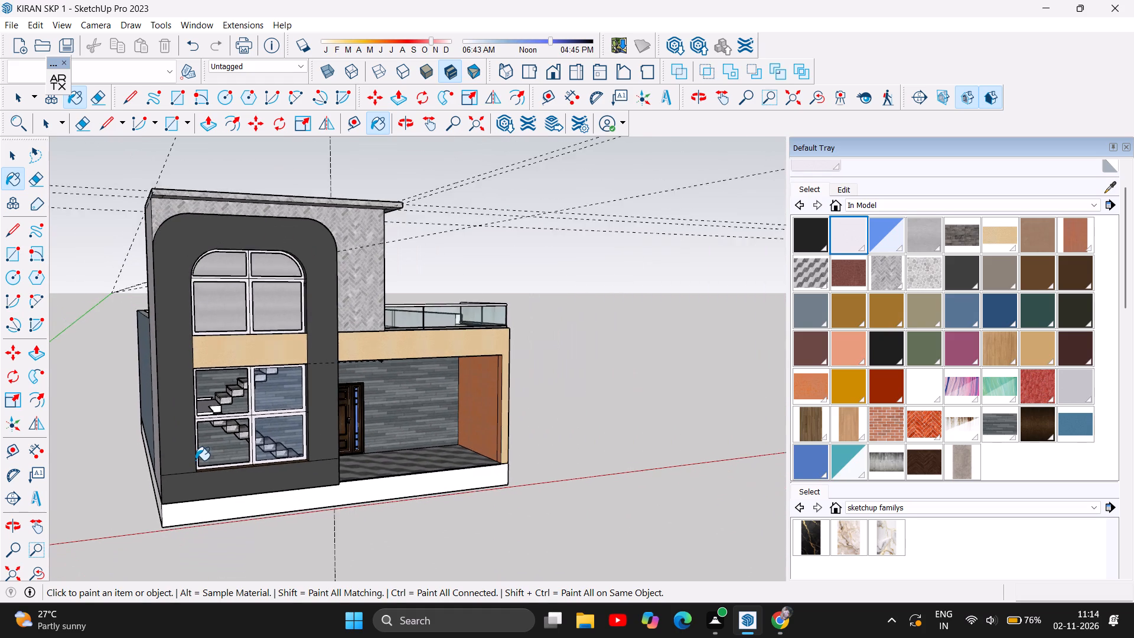
pyautogui.scroll(-2, 195, 460)
pyautogui.click(402, 118)
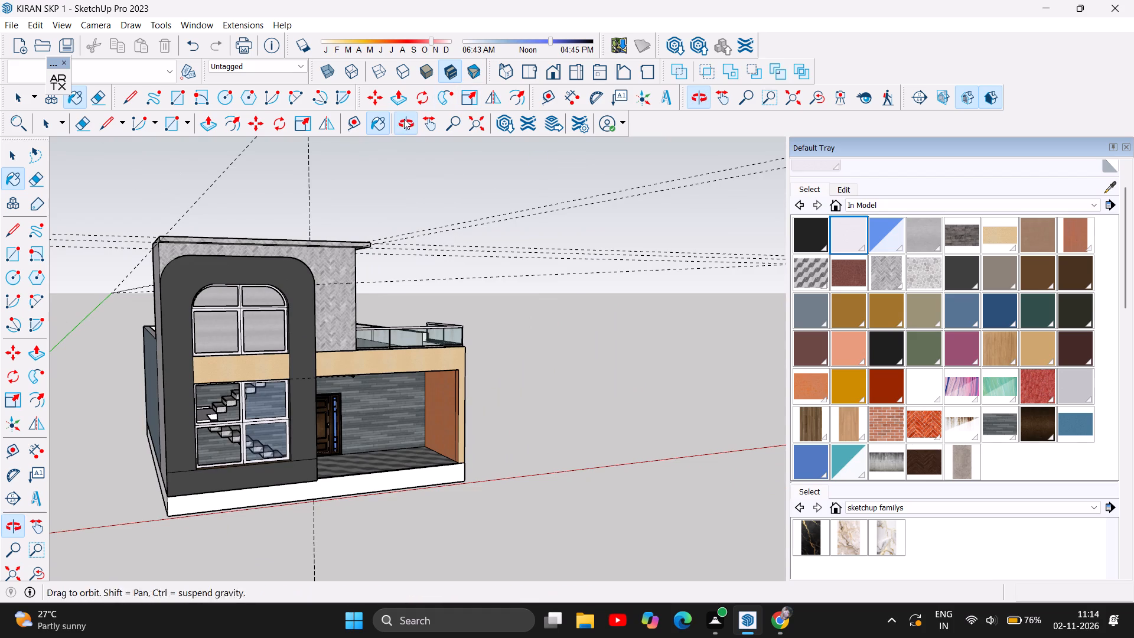
pyautogui.moveTo(465, 245); pyautogui.dragTo(402, 217)
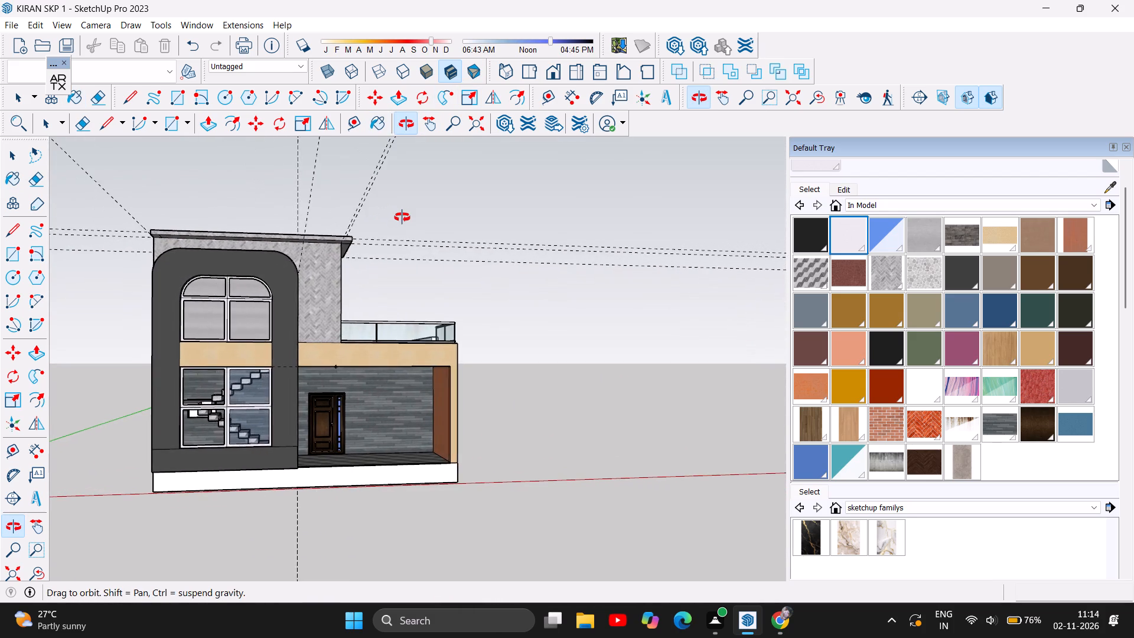
pyautogui.moveTo(402, 217); pyautogui.dragTo(500, 378)
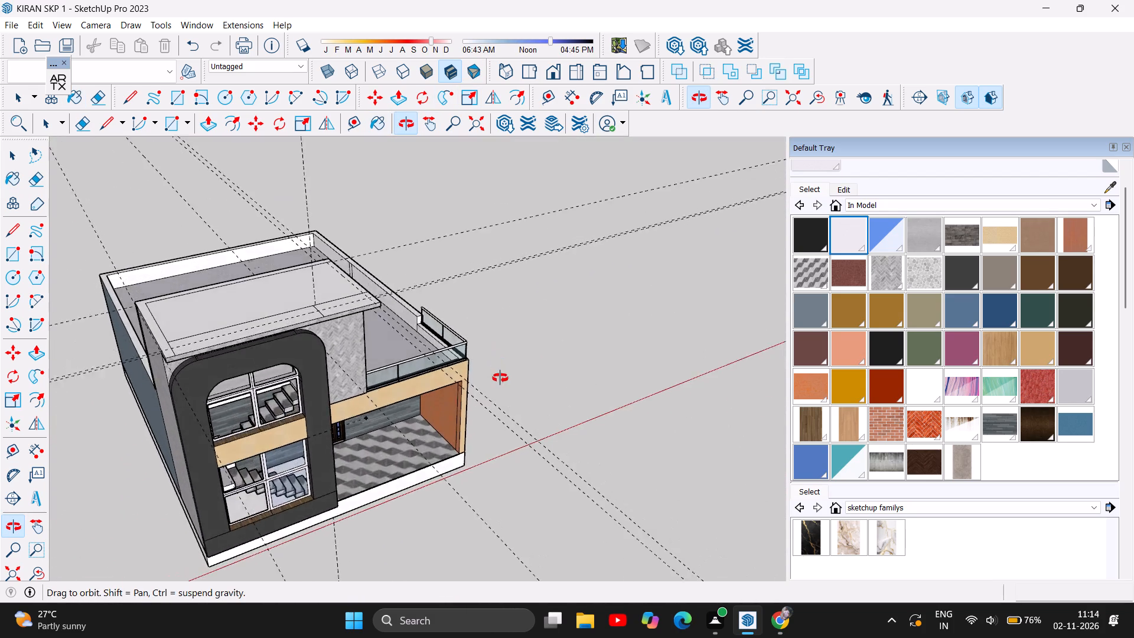
pyautogui.moveTo(500, 378); pyautogui.dragTo(297, 223)
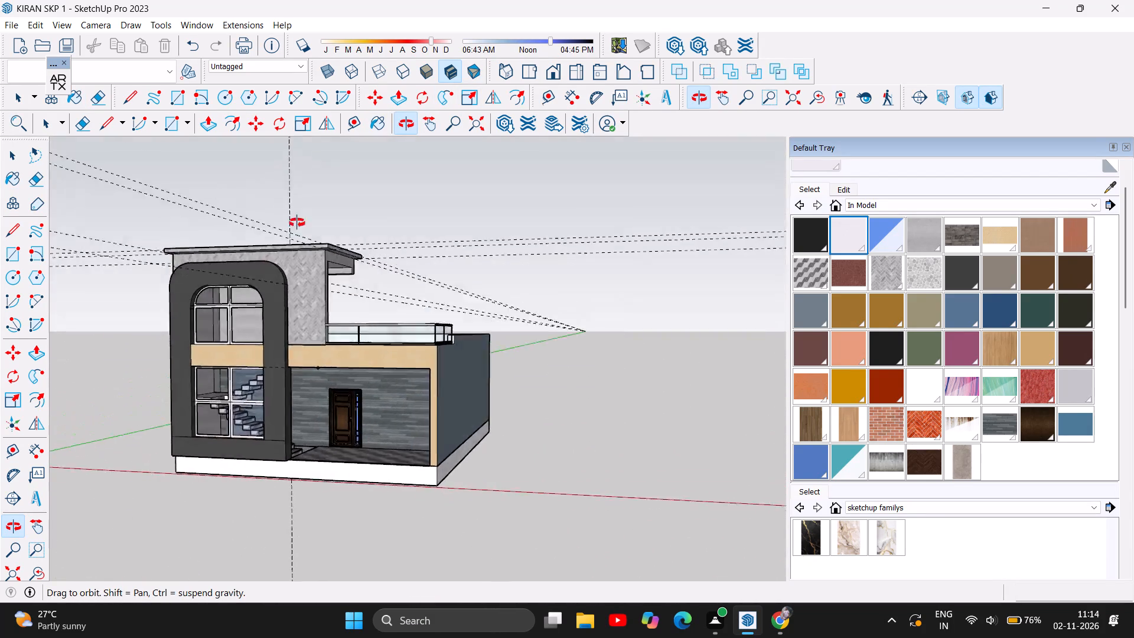
pyautogui.moveTo(297, 223); pyautogui.dragTo(409, 126)
pyautogui.moveTo(243, 330); pyautogui.dragTo(376, 233)
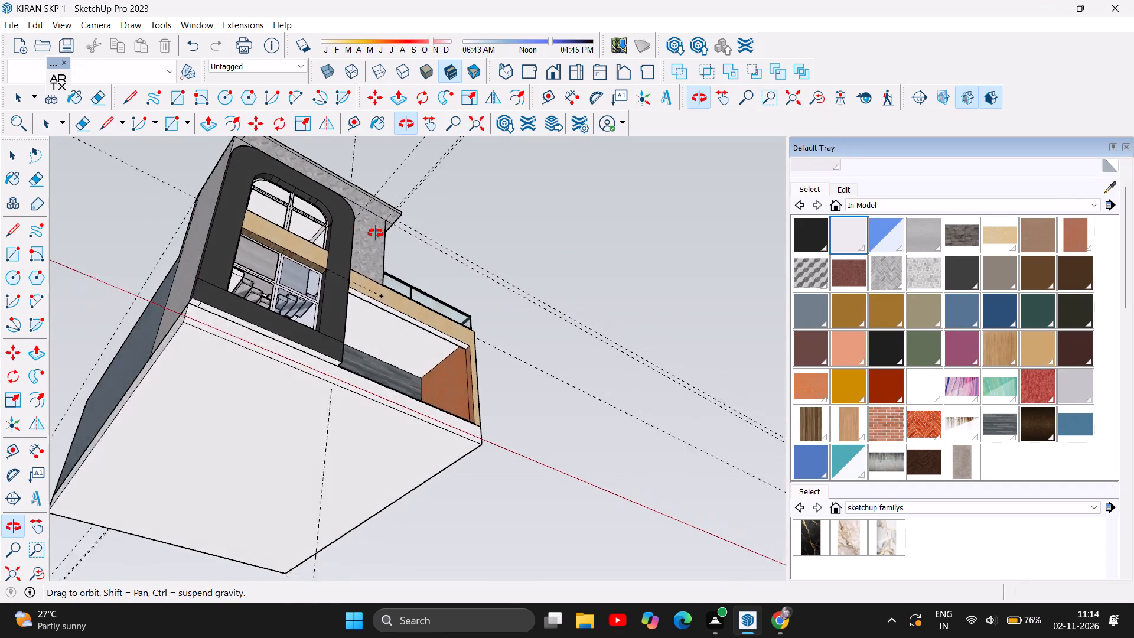
pyautogui.moveTo(376, 233); pyautogui.dragTo(409, 369)
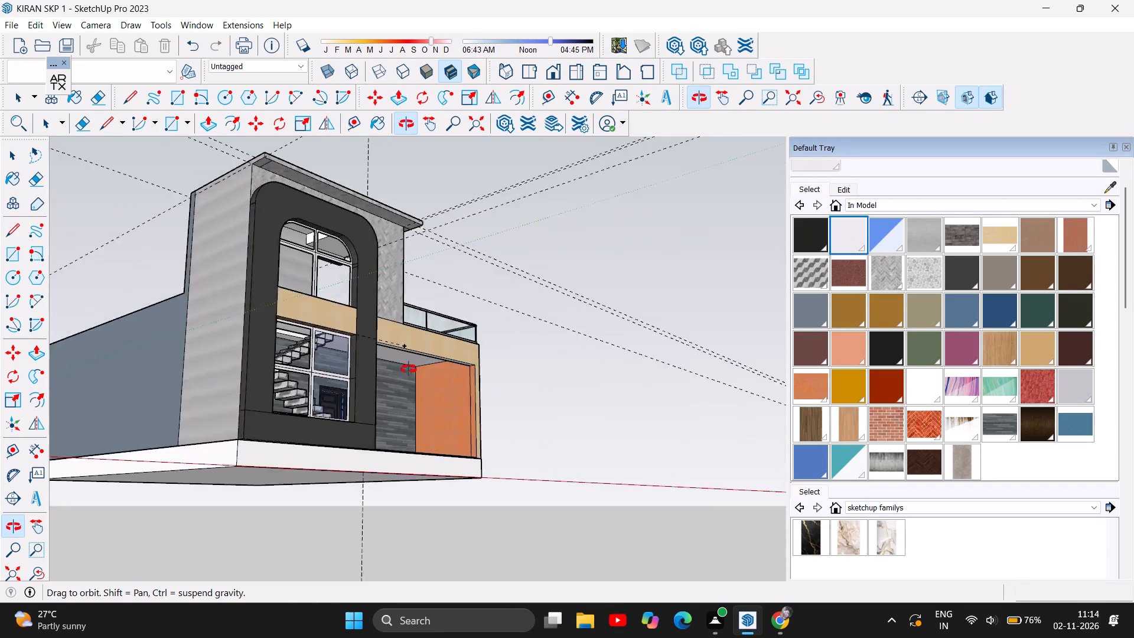
pyautogui.moveTo(409, 369); pyautogui.dragTo(135, 457)
pyautogui.scroll(1, 301, 445)
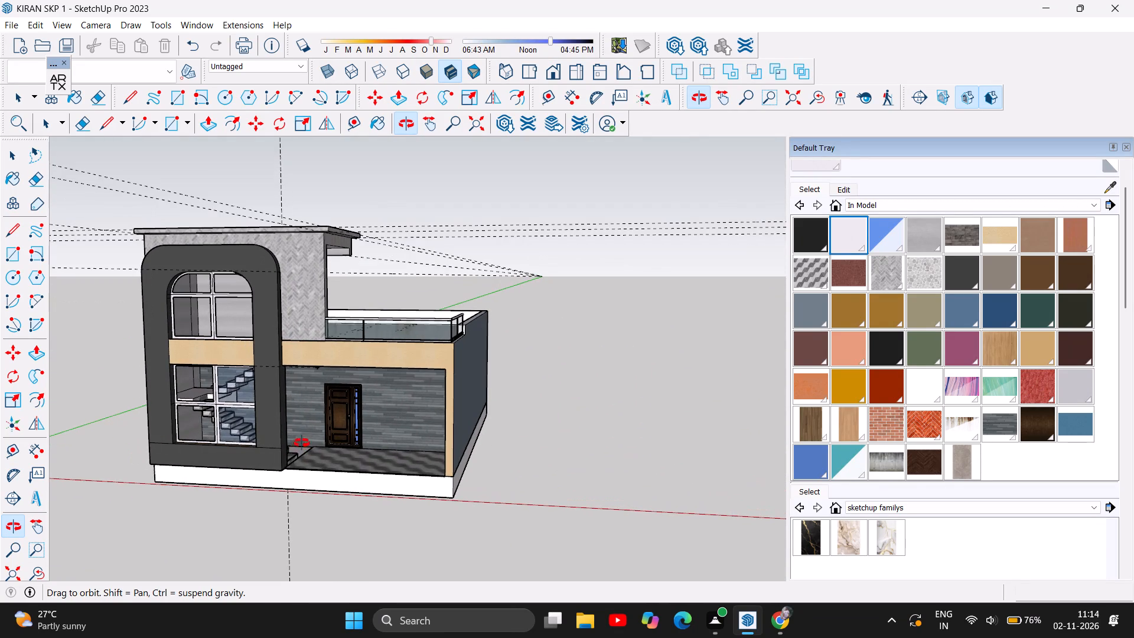
pyautogui.scroll(1, 305, 437)
pyautogui.scroll(6, 339, 399)
pyautogui.scroll(-6, 408, 386)
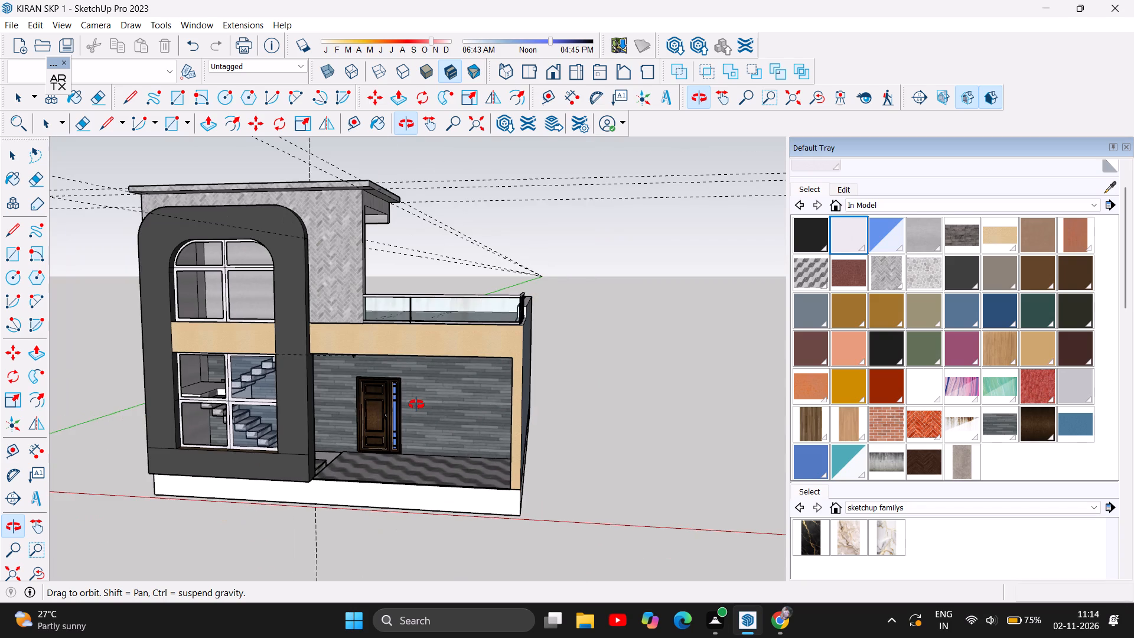
pyautogui.moveTo(444, 393); pyautogui.dragTo(10, 445)
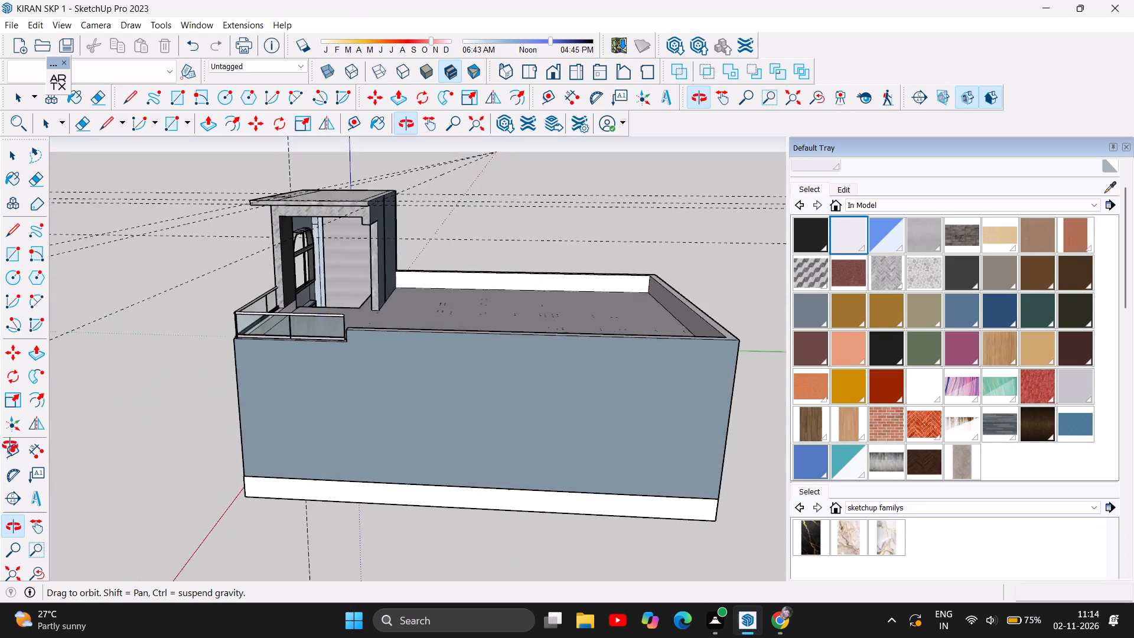
pyautogui.moveTo(10, 445); pyautogui.dragTo(529, 415)
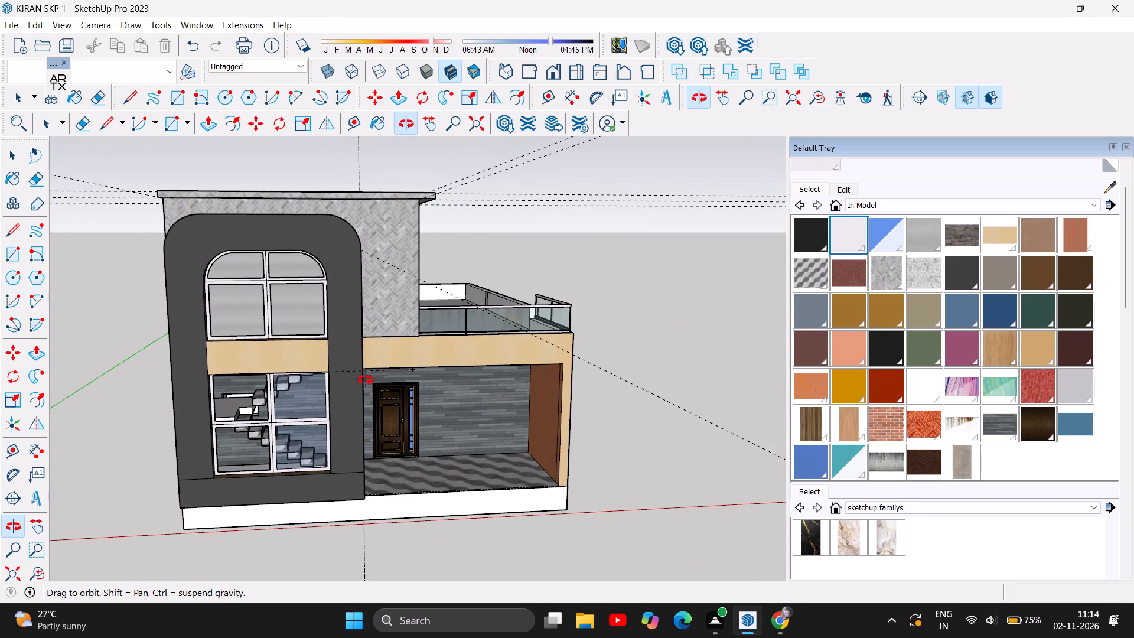
pyautogui.scroll(-4, 366, 380)
pyautogui.moveTo(517, 379); pyautogui.dragTo(478, 368)
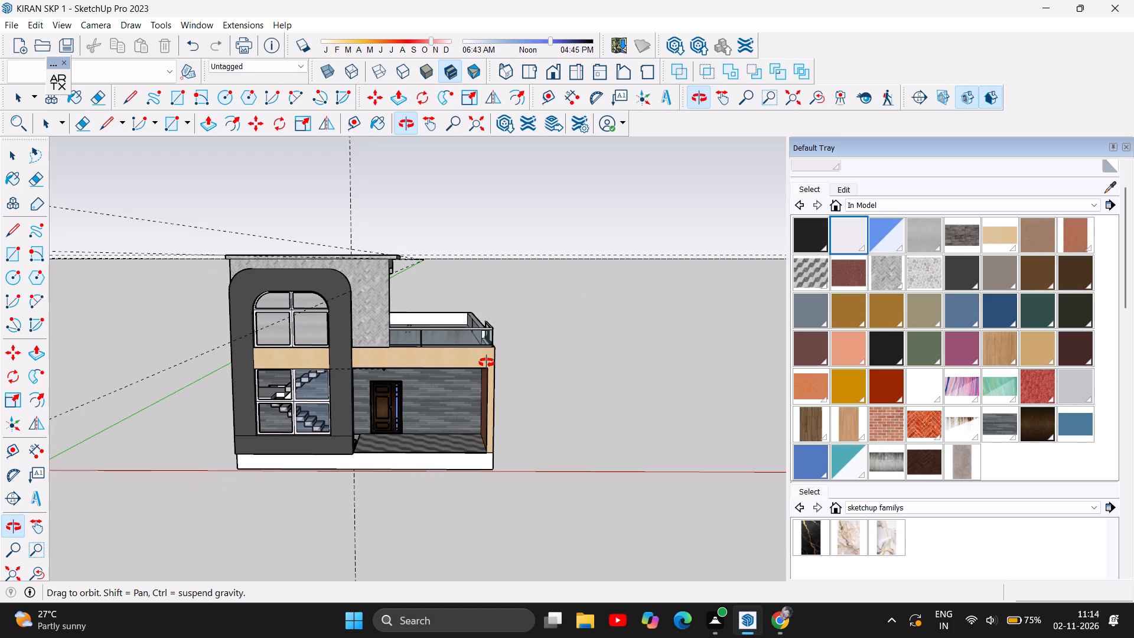
# Examine the entrance porch, its patterned floor and the white plinth along the front up close and from the outer corner.
pyautogui.scroll(1, 470, 366)
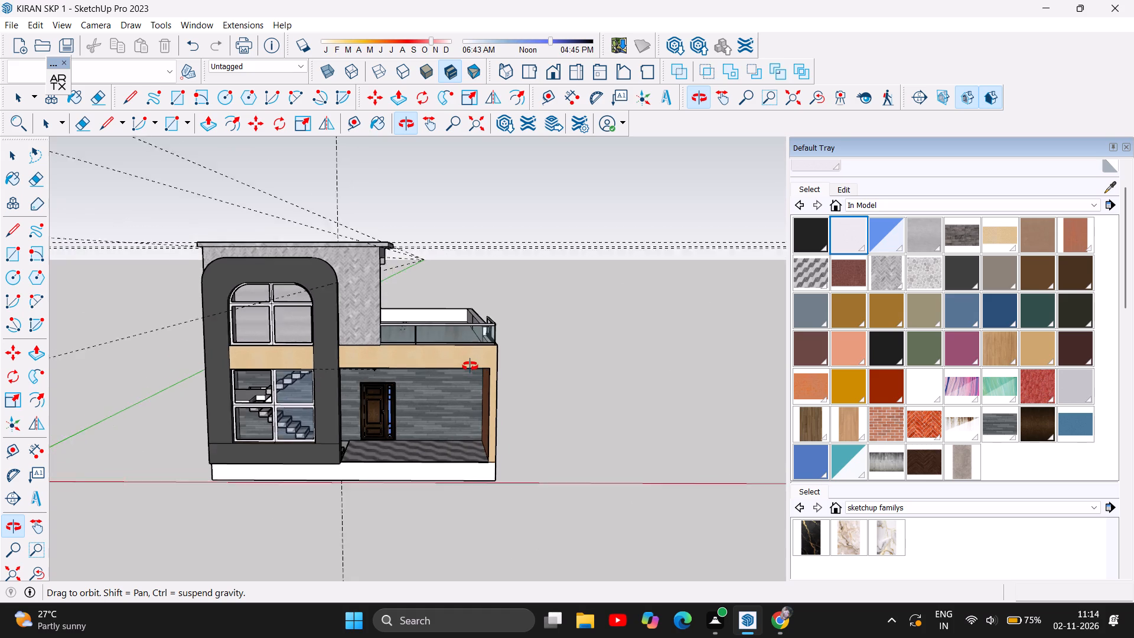
pyautogui.scroll(4, 470, 366)
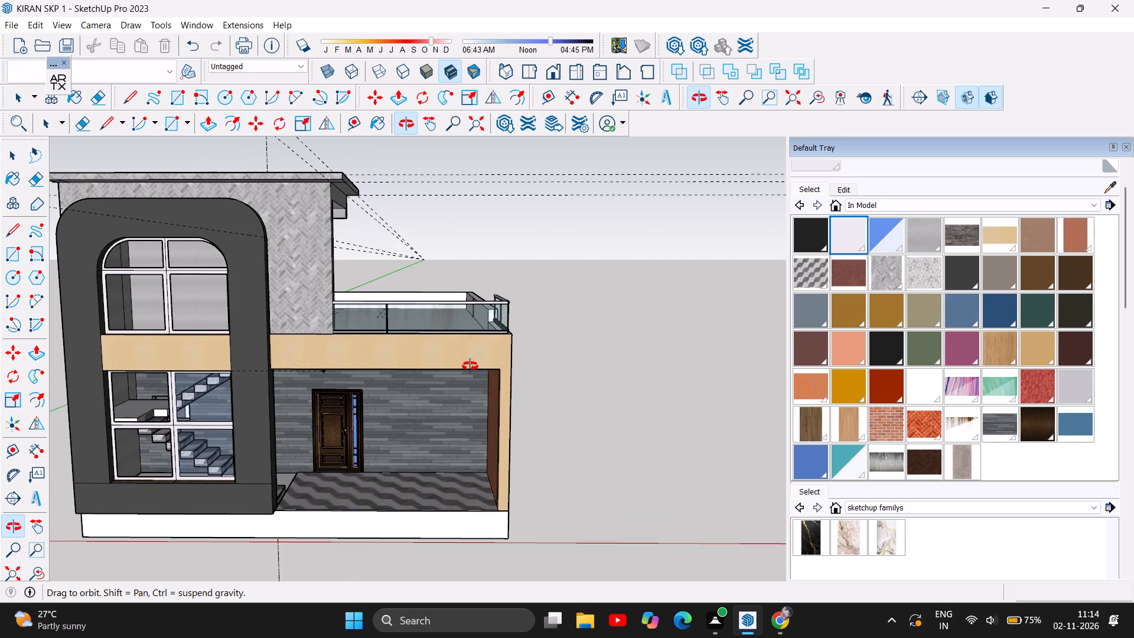
pyautogui.scroll(5, 470, 366)
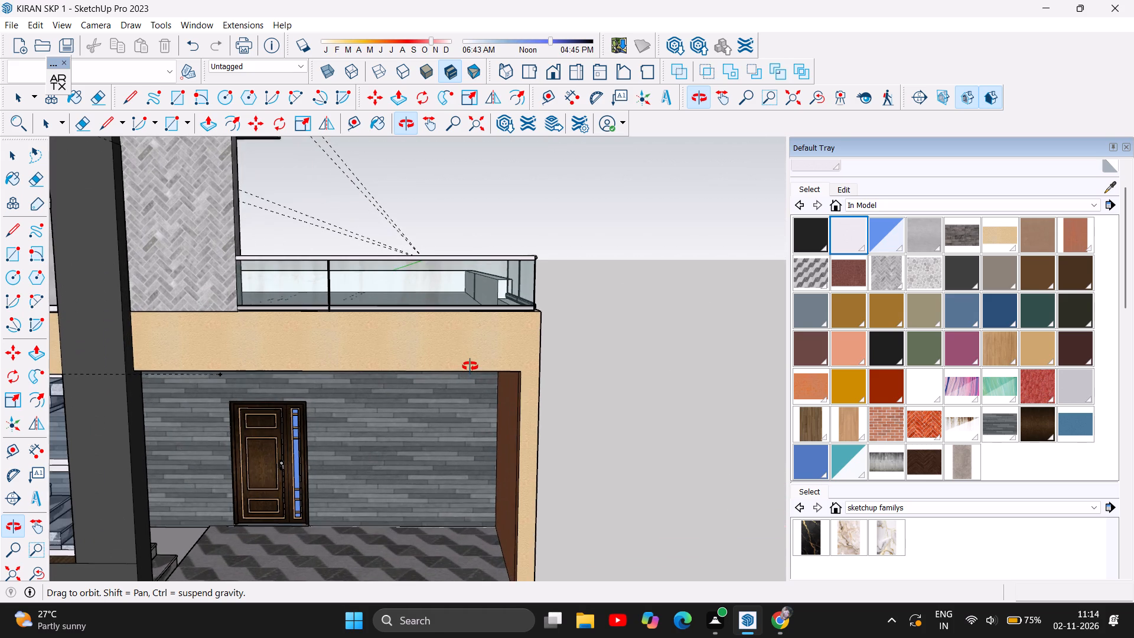
pyautogui.scroll(-3, 529, 331)
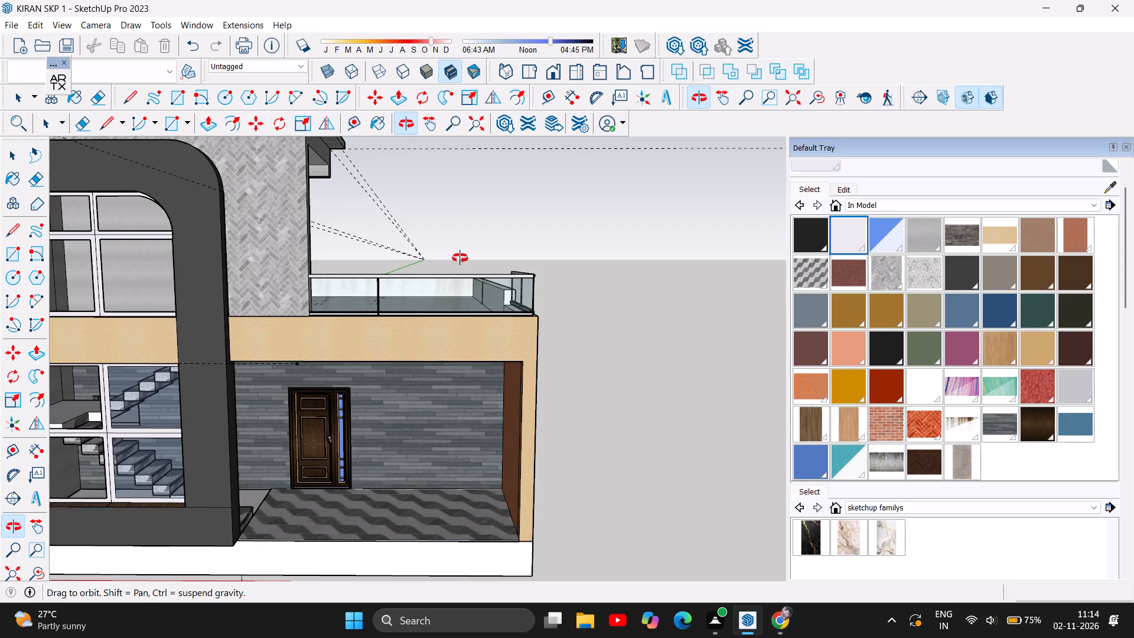
pyautogui.scroll(-2, 500, 265)
pyautogui.scroll(-2, 534, 421)
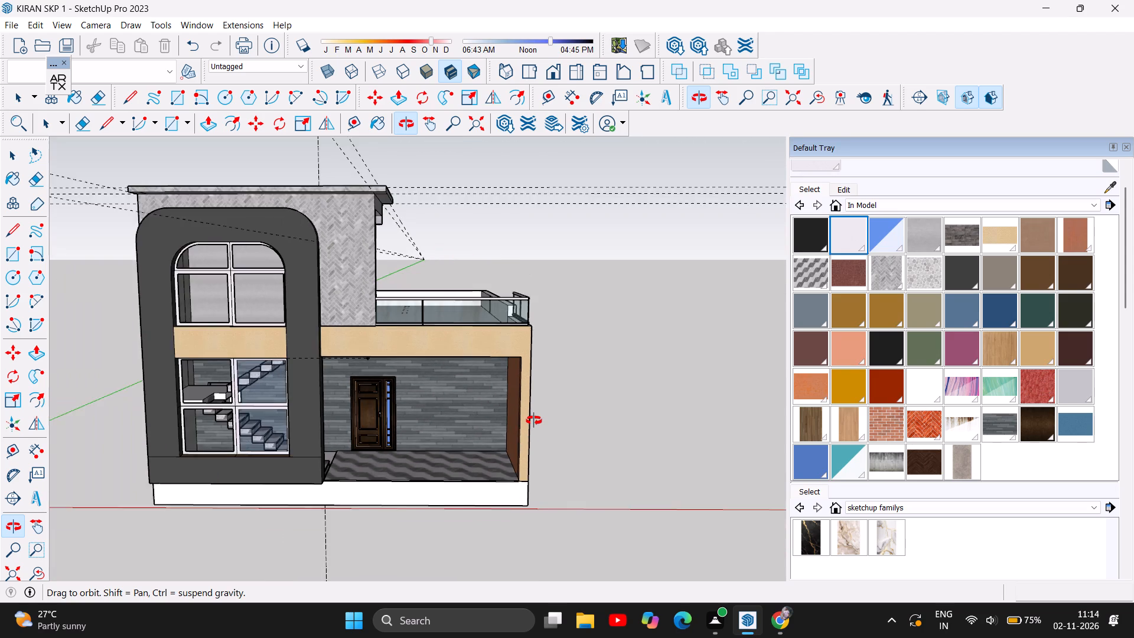
pyautogui.scroll(-1, 534, 421)
pyautogui.scroll(5, 444, 515)
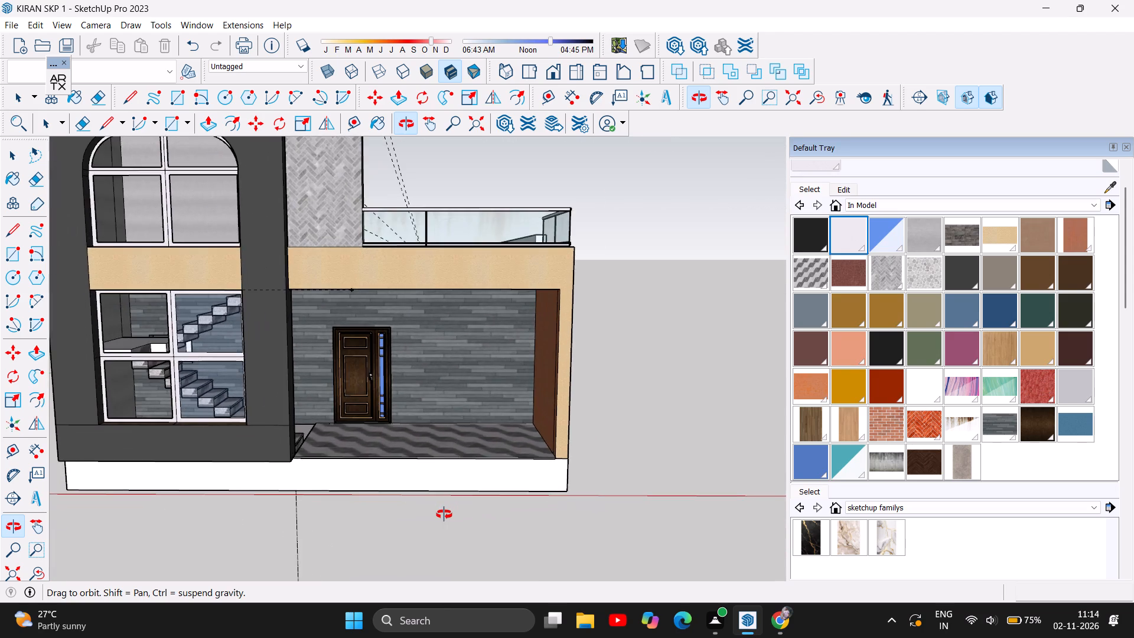
pyautogui.scroll(5, 444, 515)
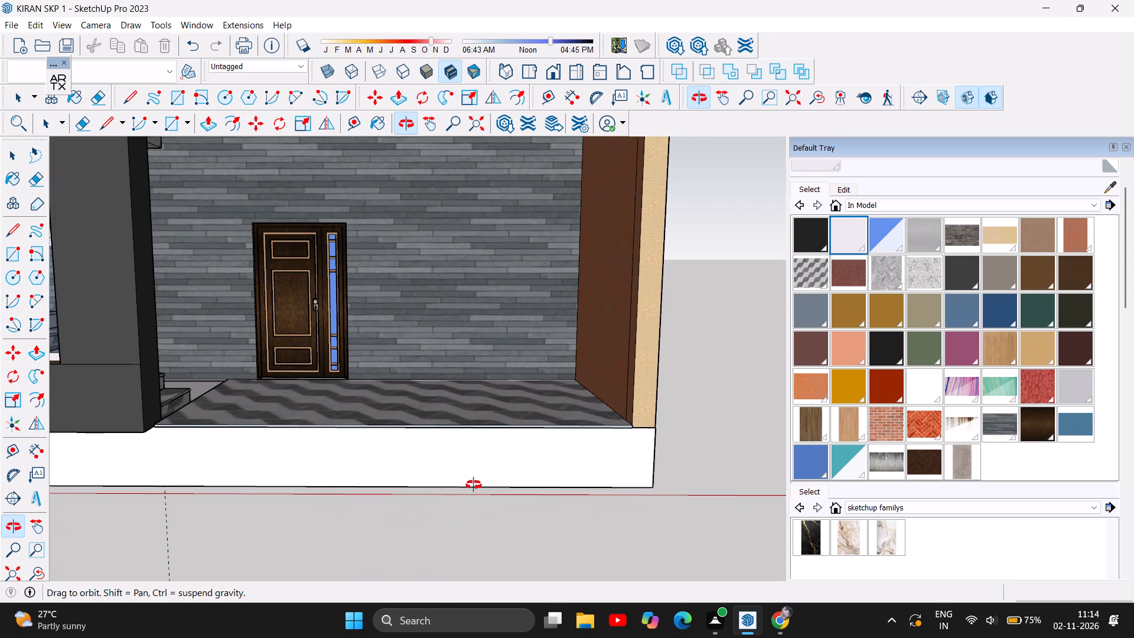
pyautogui.scroll(-3, 485, 477)
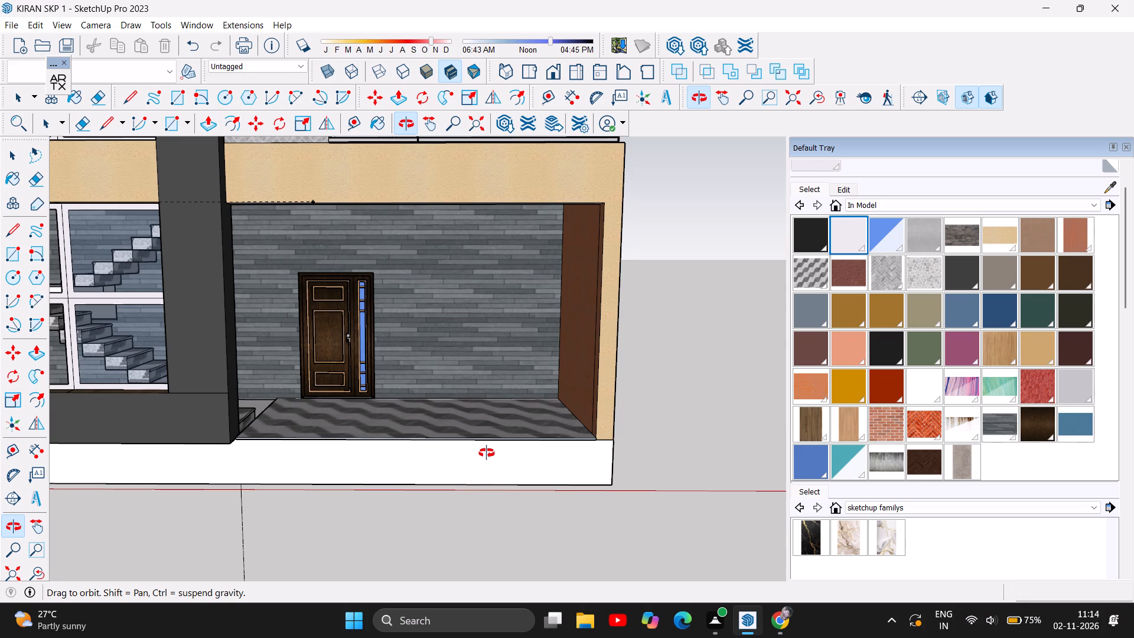
pyautogui.moveTo(503, 395); pyautogui.dragTo(422, 428)
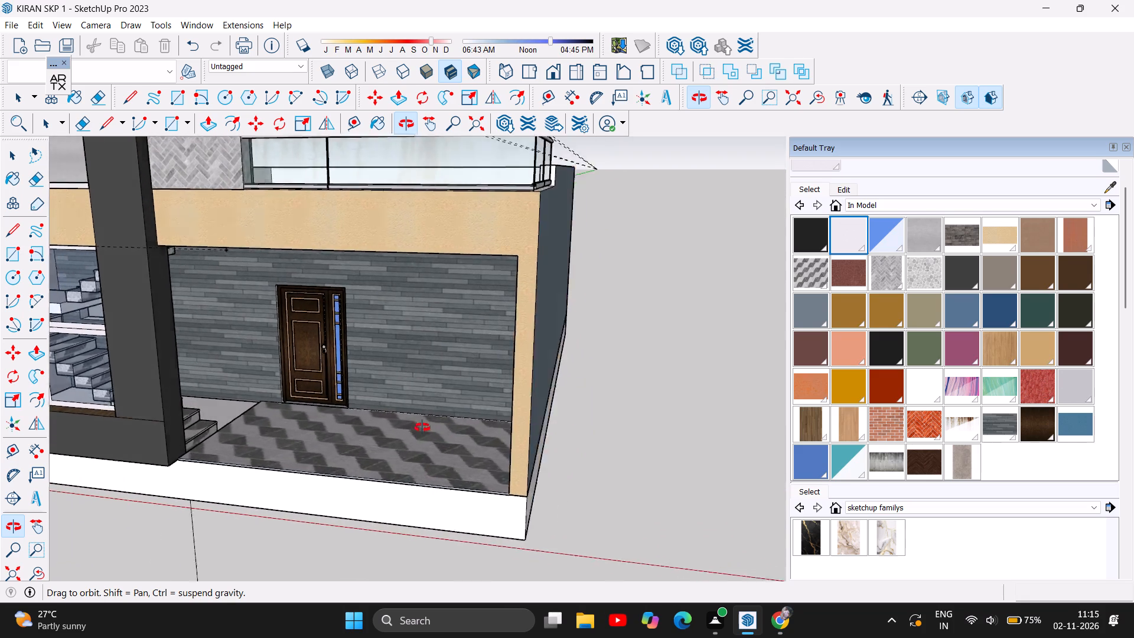
pyautogui.moveTo(422, 428); pyautogui.dragTo(420, 415)
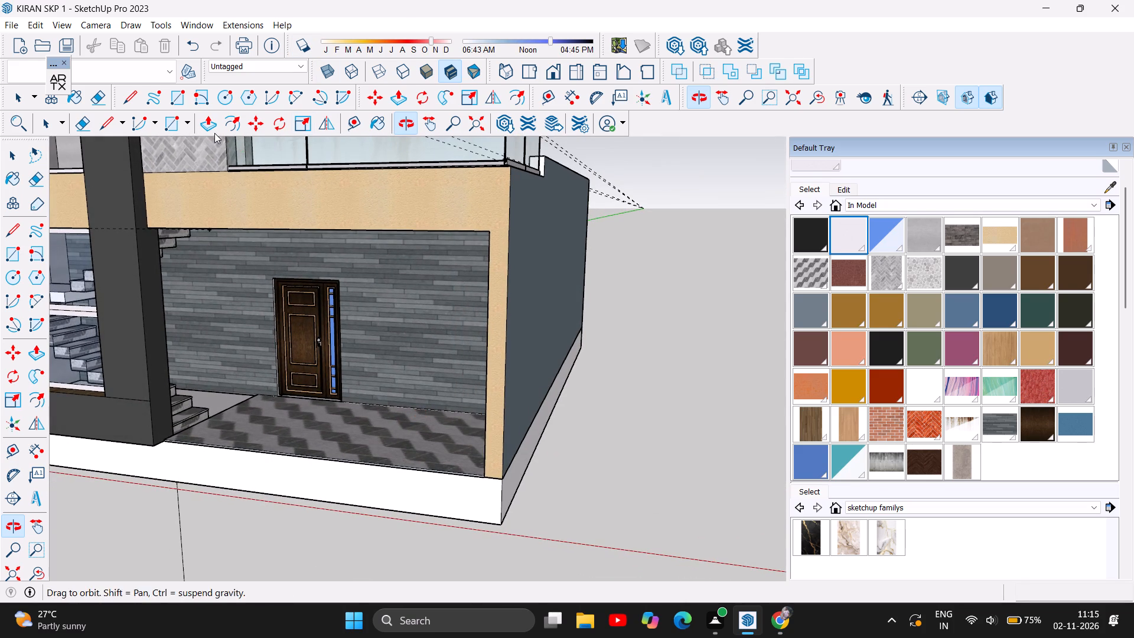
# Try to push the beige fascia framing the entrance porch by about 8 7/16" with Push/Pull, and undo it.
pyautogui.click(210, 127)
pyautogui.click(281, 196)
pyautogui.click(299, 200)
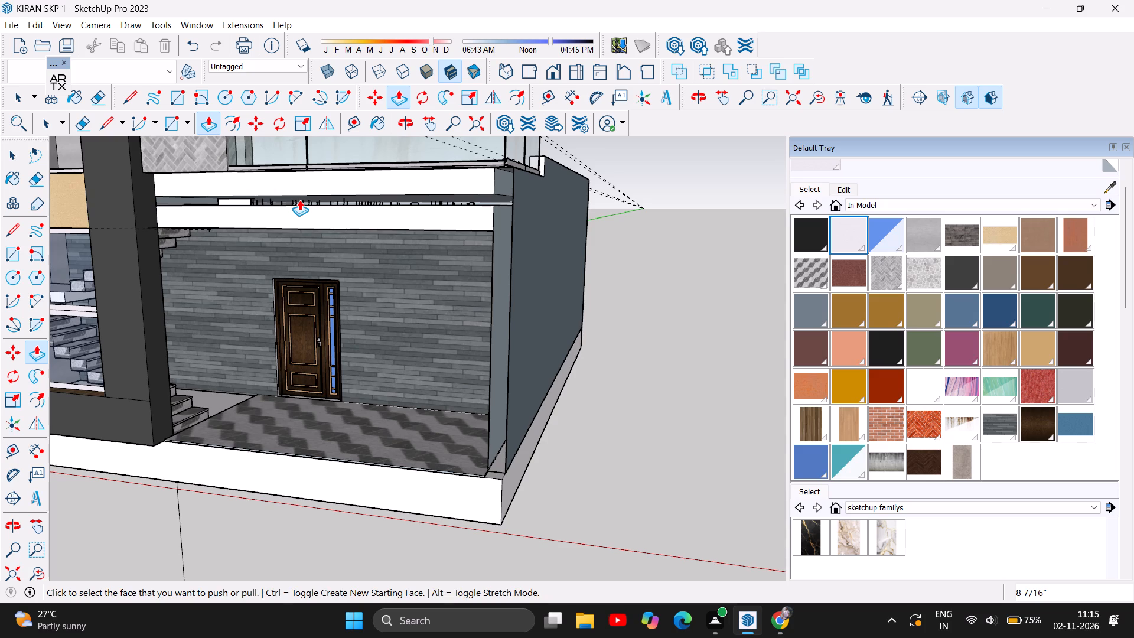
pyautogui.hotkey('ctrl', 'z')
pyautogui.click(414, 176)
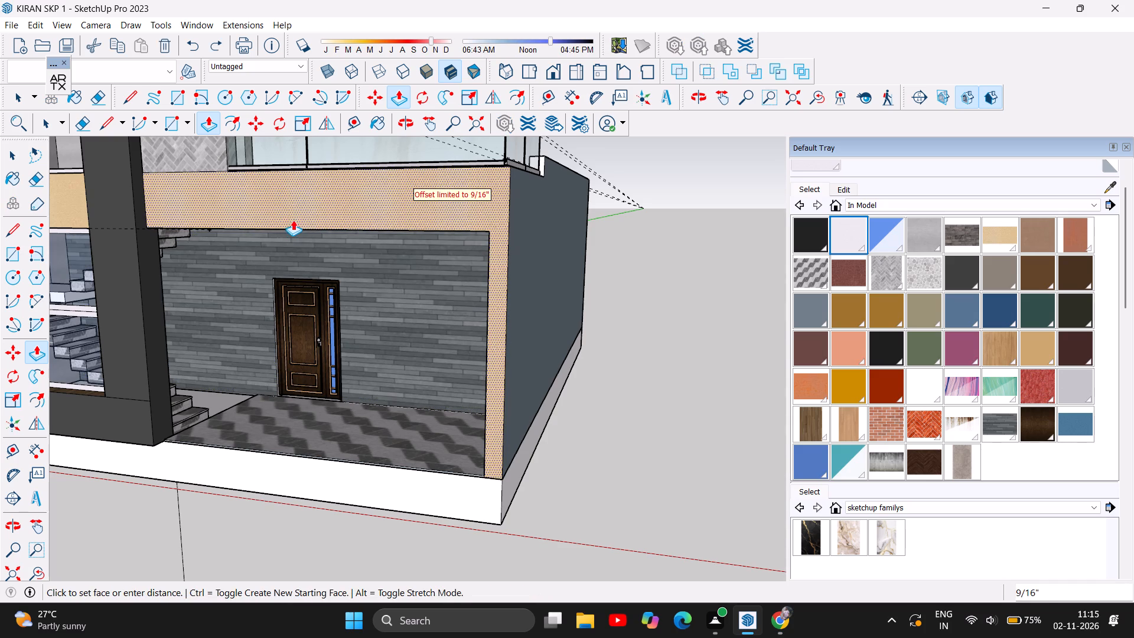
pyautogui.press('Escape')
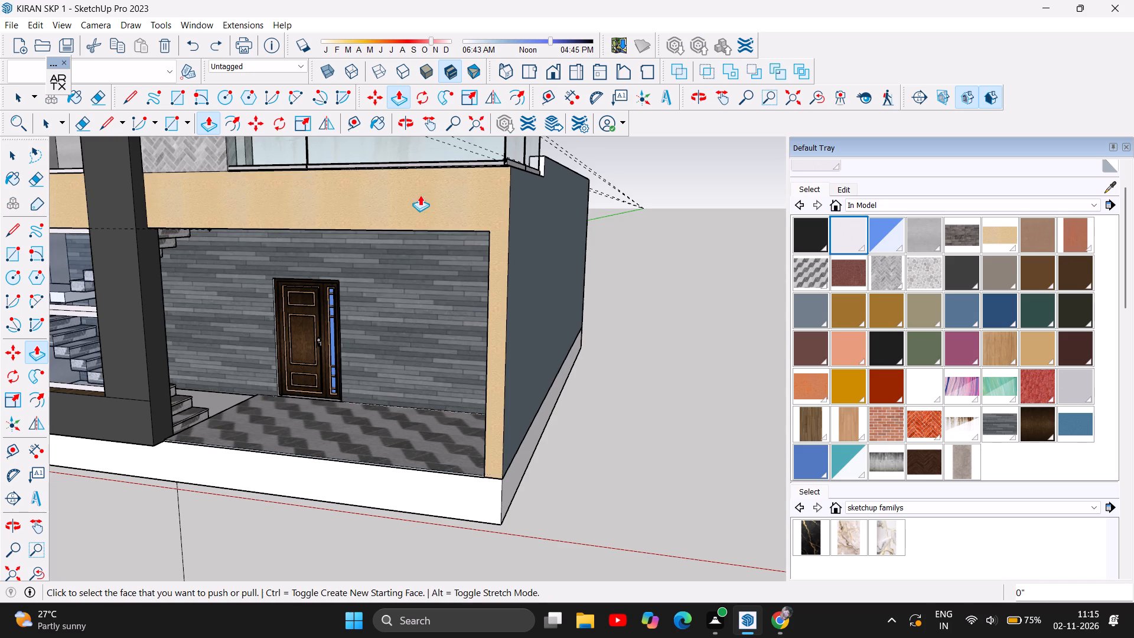
# Examine the whole house from the front, the balcony-side wall, below the base and above the terrace.
pyautogui.scroll(-5, 733, 402)
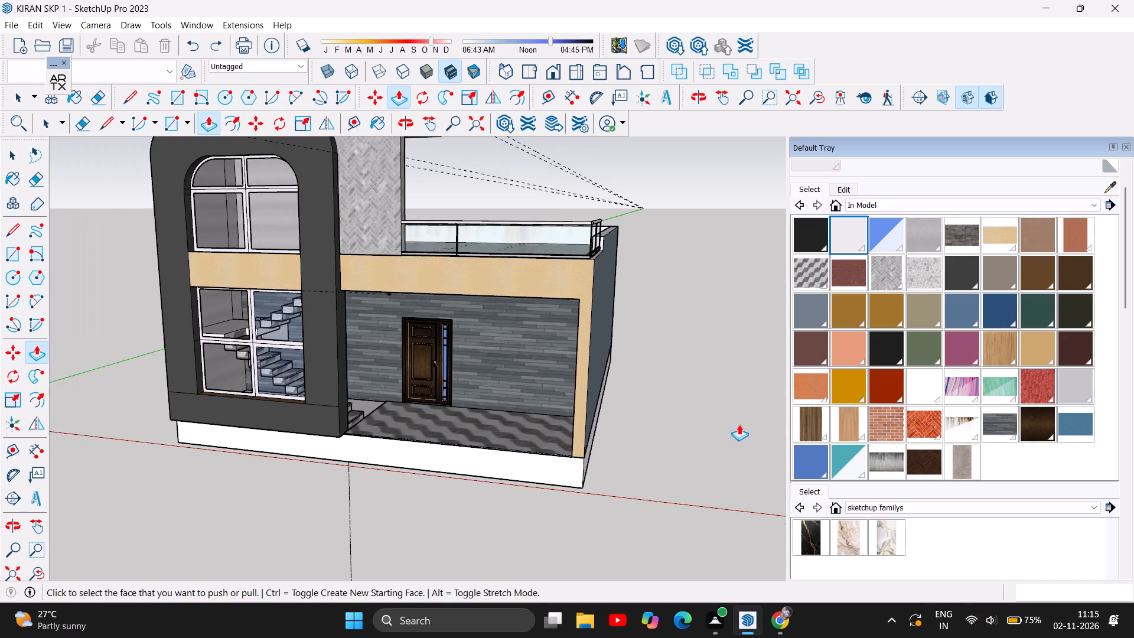
pyautogui.scroll(-1, 739, 424)
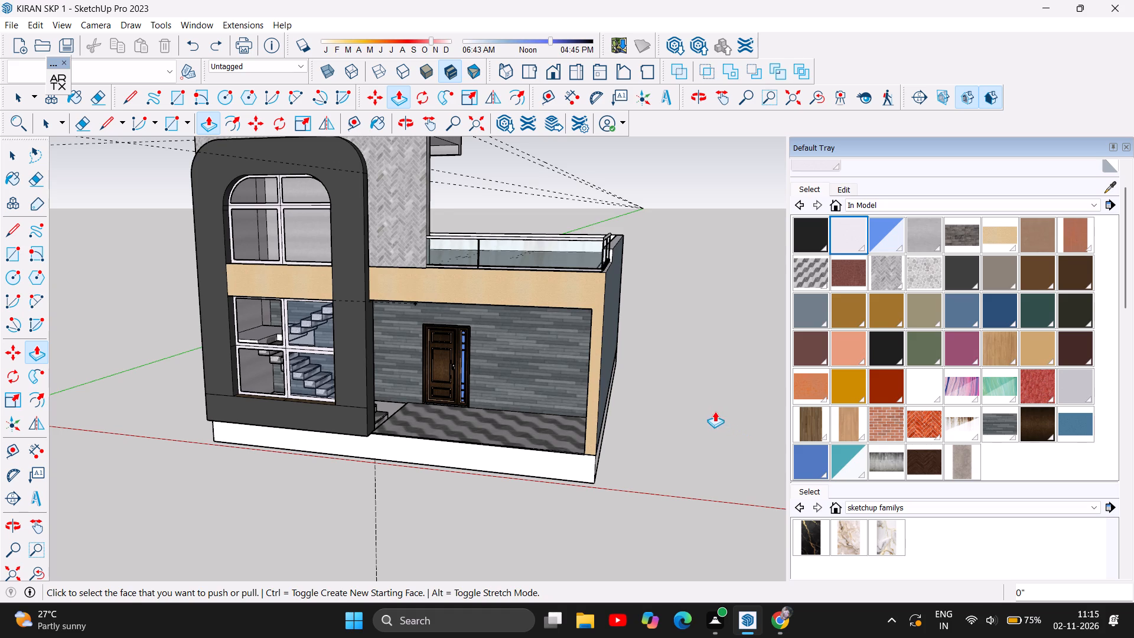
pyautogui.click(406, 120)
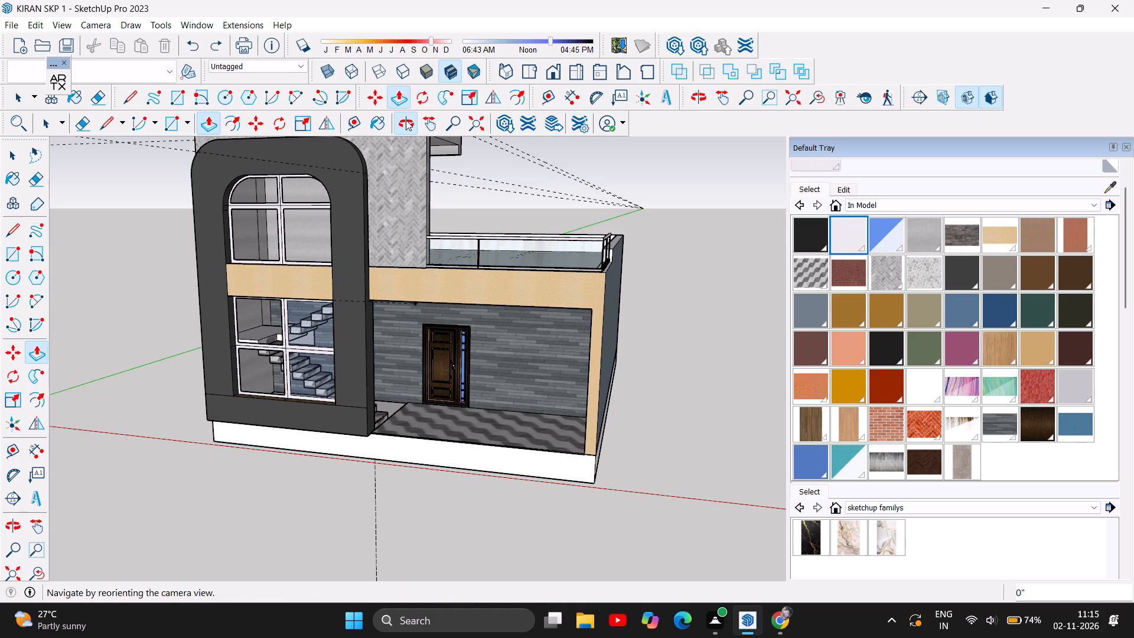
pyautogui.moveTo(348, 266); pyautogui.dragTo(518, 281)
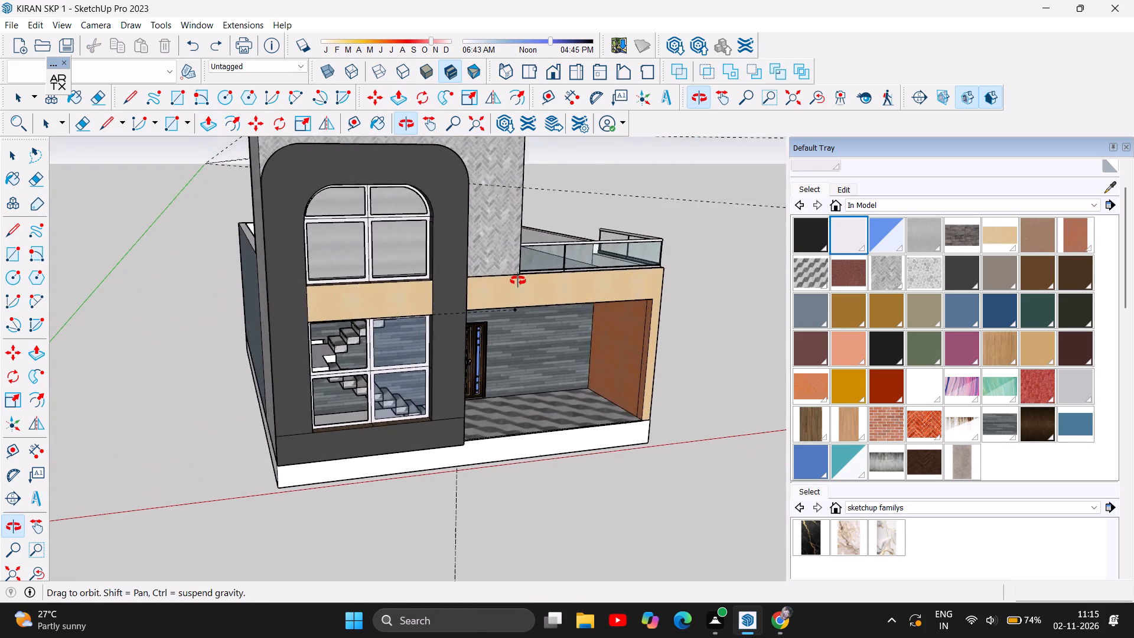
pyautogui.moveTo(518, 281); pyautogui.dragTo(434, 259)
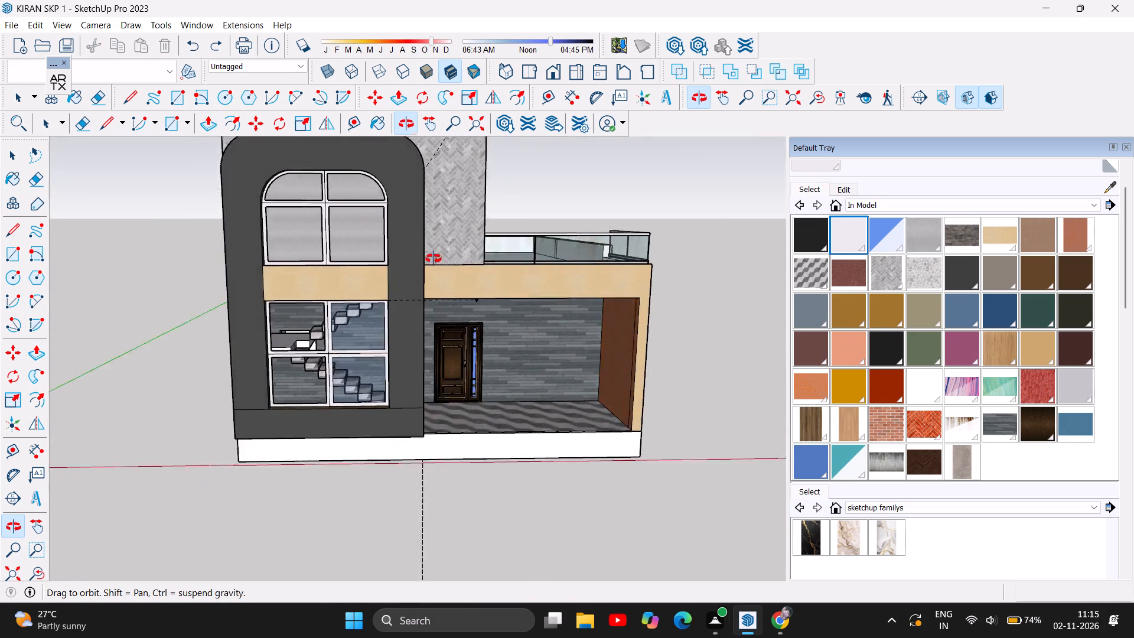
pyautogui.moveTo(434, 259); pyautogui.dragTo(376, 250)
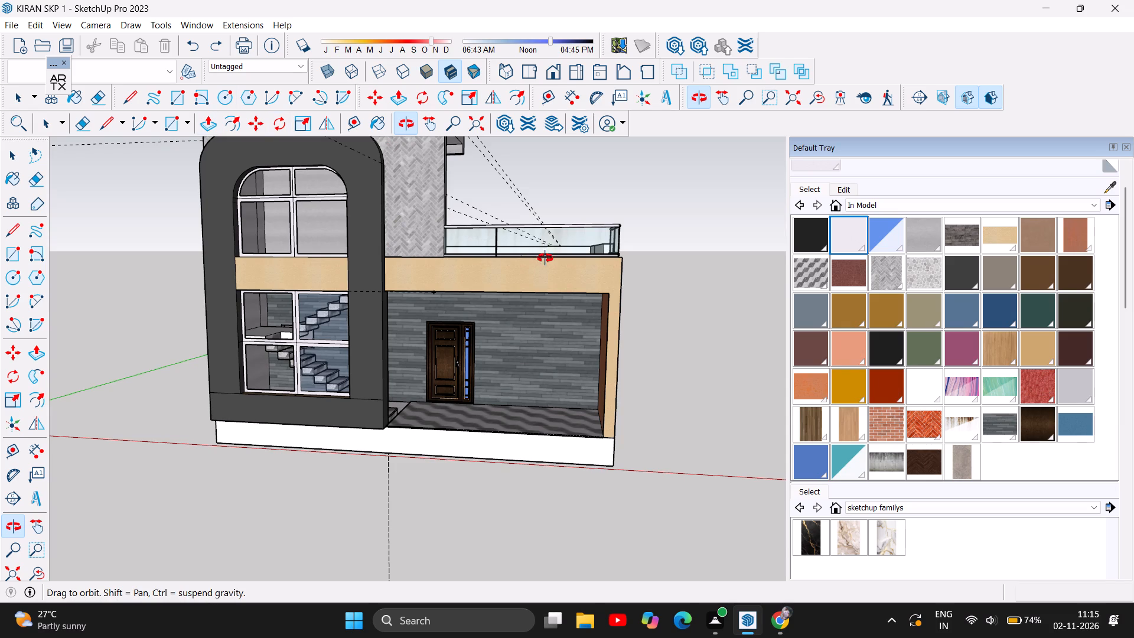
pyautogui.scroll(-3, 505, 494)
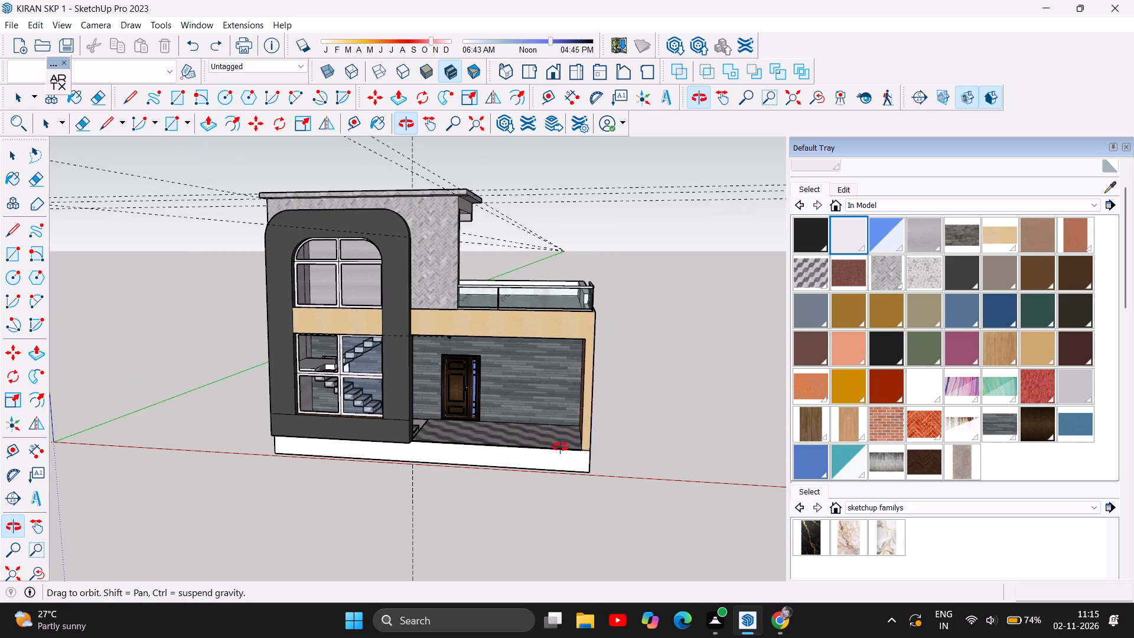
pyautogui.moveTo(589, 421); pyautogui.dragTo(175, 453)
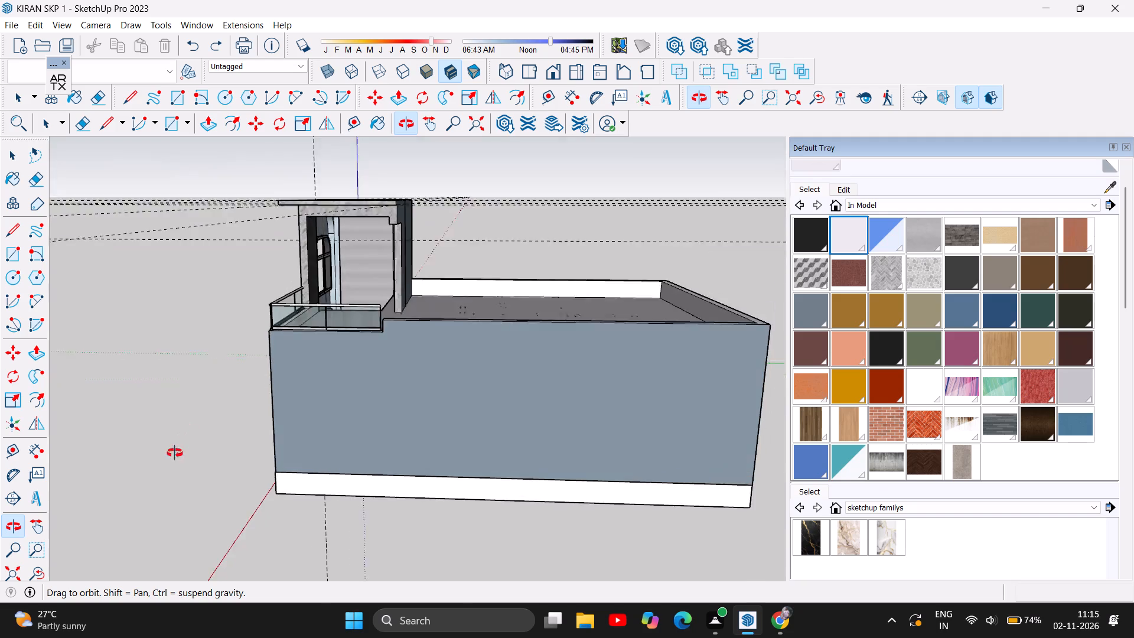
pyautogui.moveTo(175, 453); pyautogui.dragTo(226, 311)
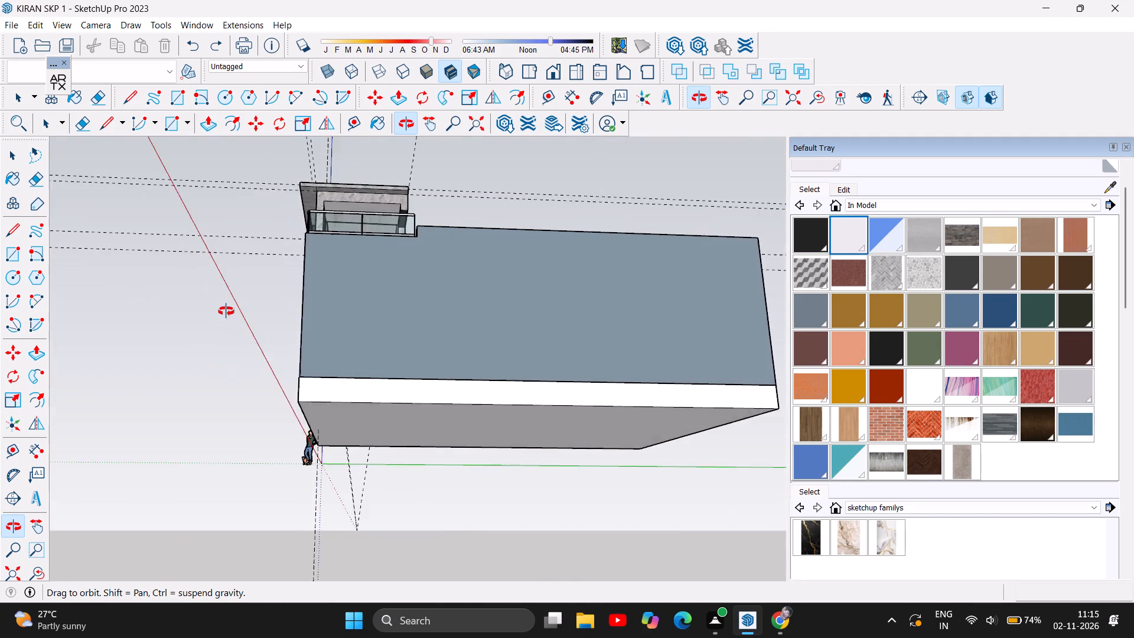
pyautogui.moveTo(226, 311); pyautogui.dragTo(45, 451)
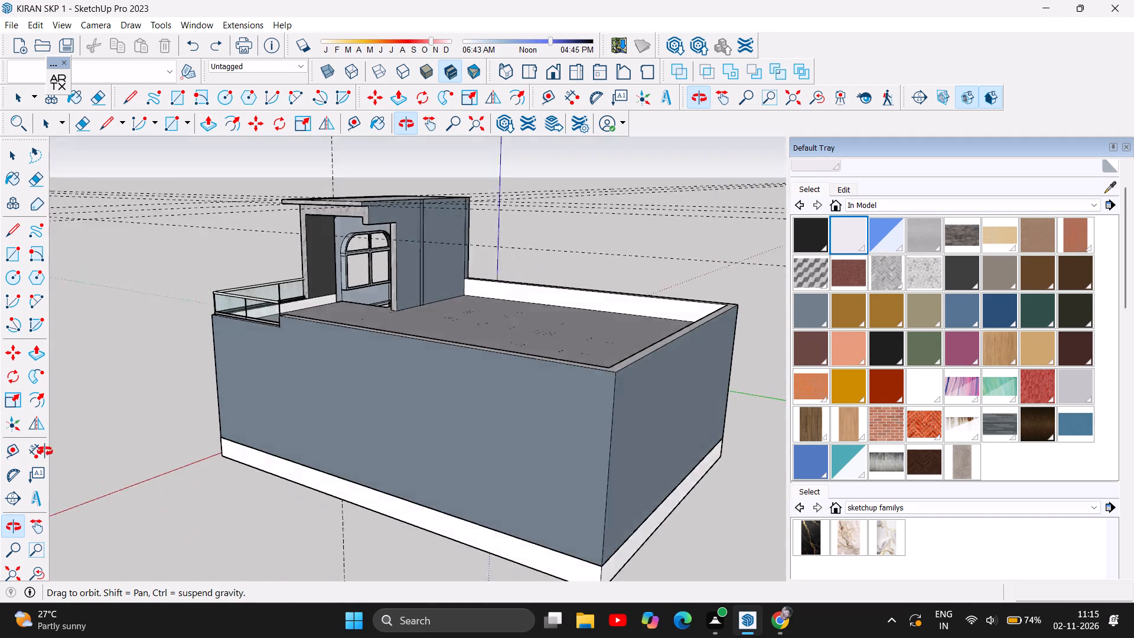
pyautogui.moveTo(45, 451); pyautogui.dragTo(166, 487)
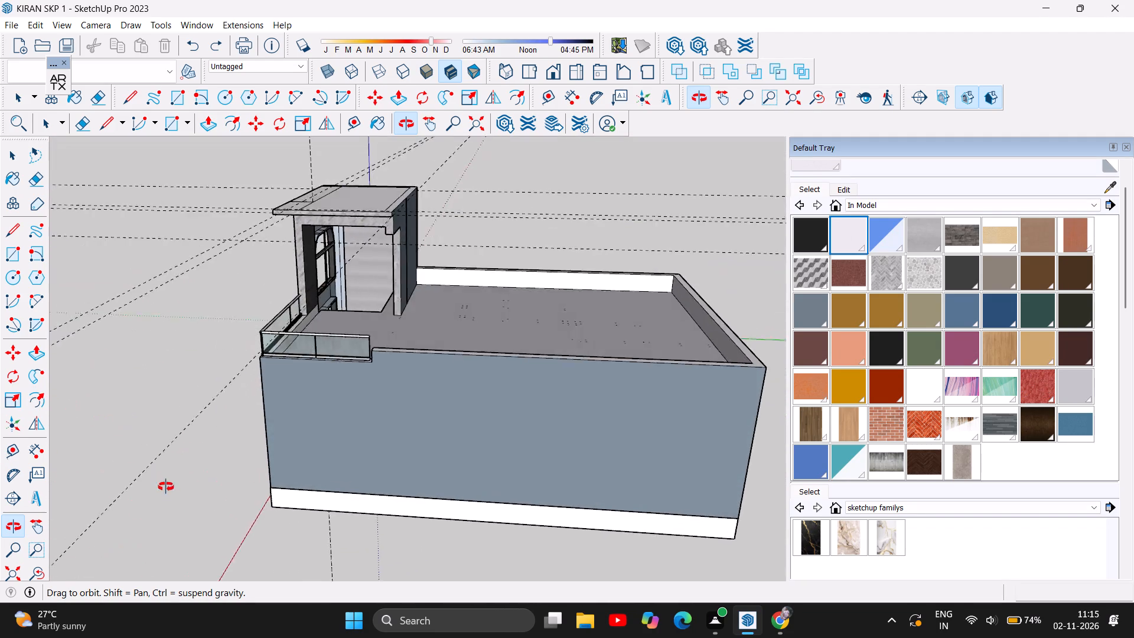
pyautogui.moveTo(166, 487); pyautogui.dragTo(470, 526)
pyautogui.moveTo(187, 444); pyautogui.dragTo(348, 442)
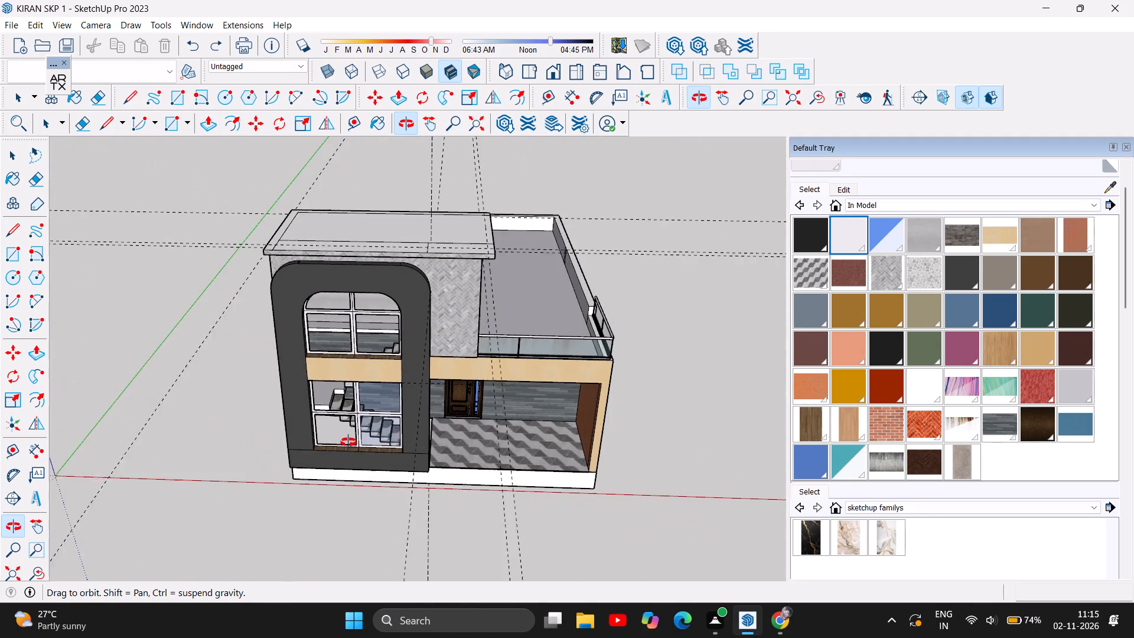
pyautogui.moveTo(348, 442); pyautogui.dragTo(348, 441)
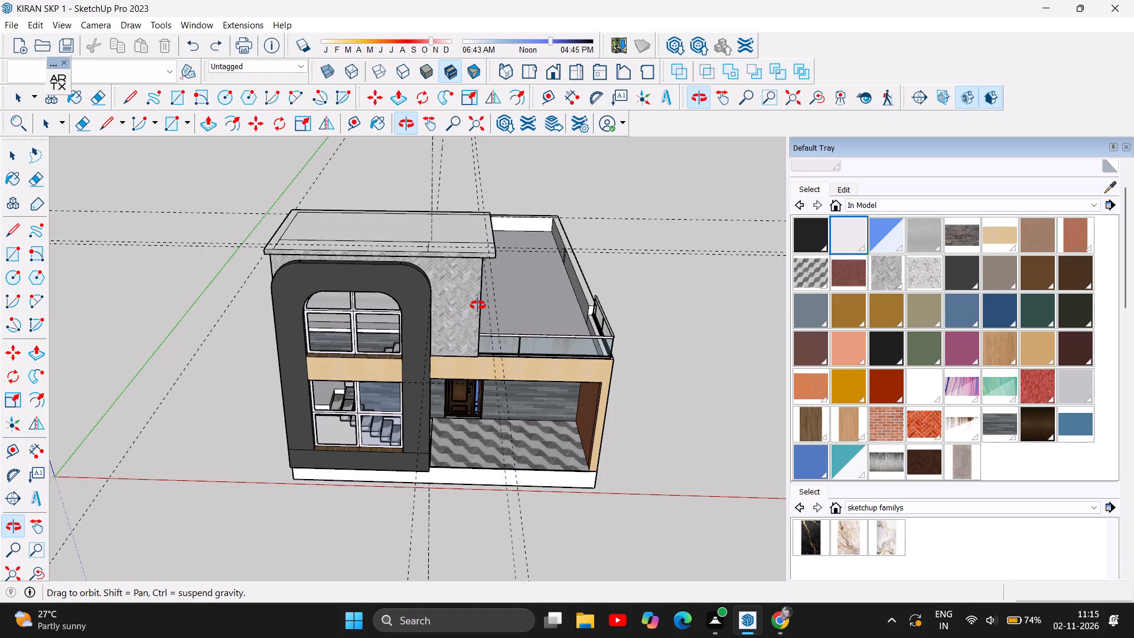
# Examine the tower's herringbone-clad top, roof slab overhang and rooftop opening up close from the terrace side, front and outer corner.
pyautogui.scroll(1, 447, 252)
pyautogui.scroll(-1, 448, 251)
pyautogui.scroll(1, 451, 253)
pyautogui.moveTo(445, 297); pyautogui.dragTo(265, 207)
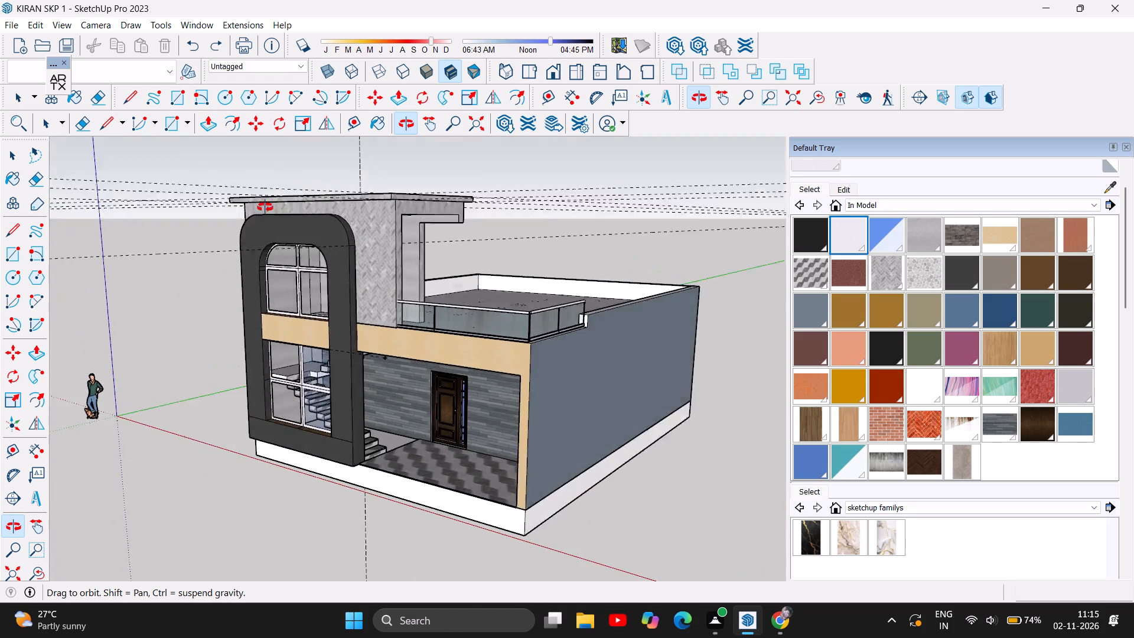
pyautogui.moveTo(265, 207); pyautogui.dragTo(44, 177)
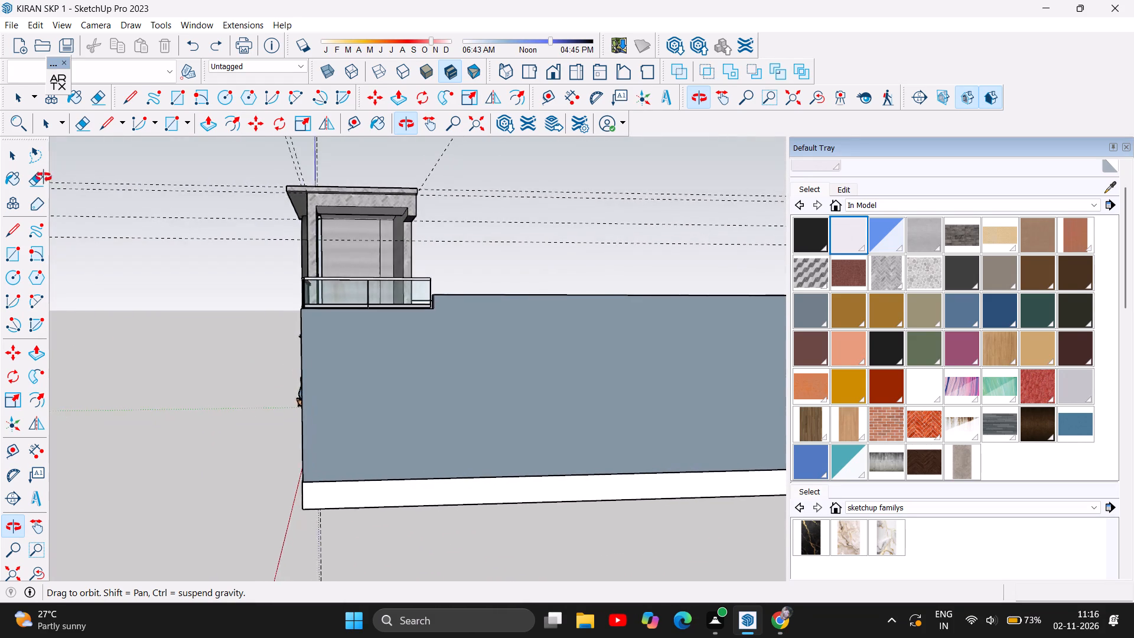
pyautogui.moveTo(44, 177); pyautogui.dragTo(67, 180)
pyautogui.scroll(4, 282, 203)
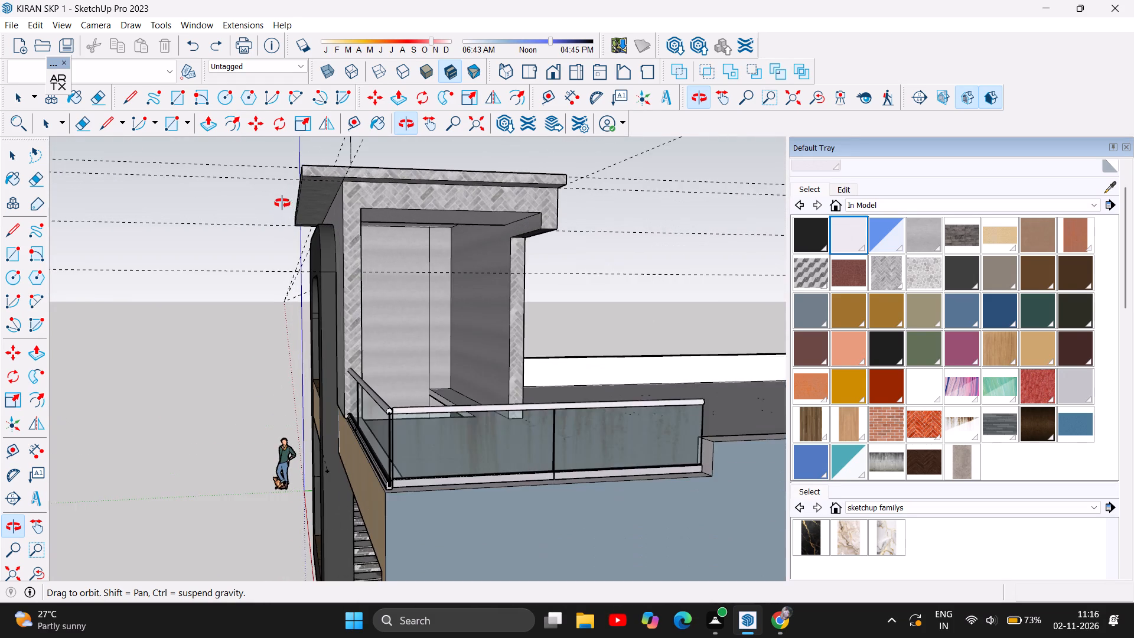
pyautogui.scroll(6, 305, 197)
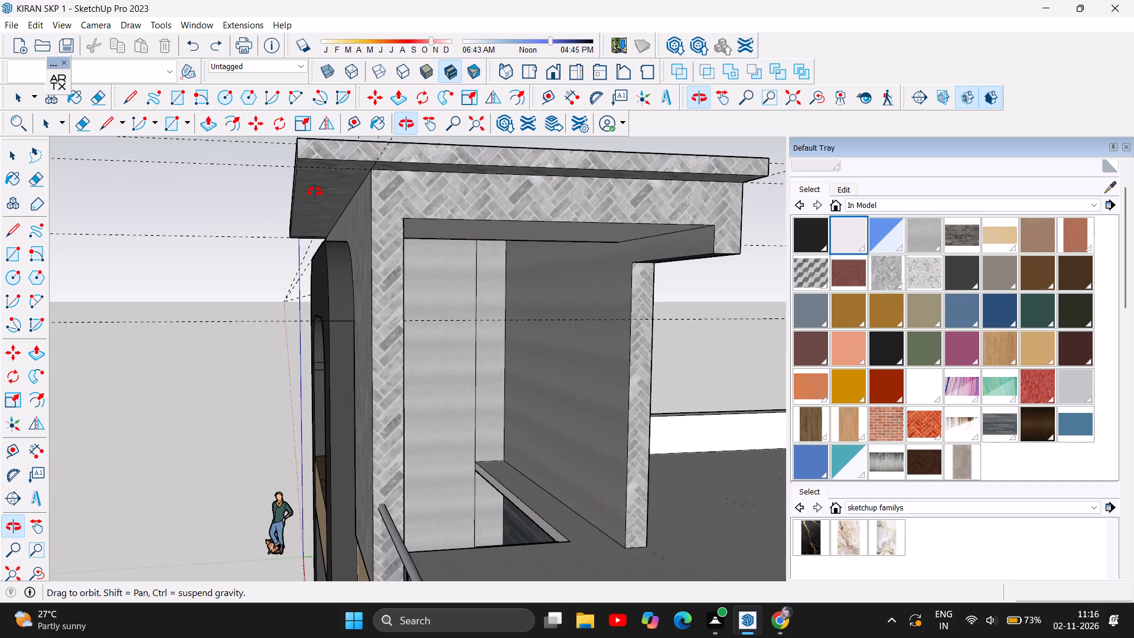
pyautogui.scroll(4, 320, 190)
pyautogui.moveTo(328, 198); pyautogui.dragTo(347, 255)
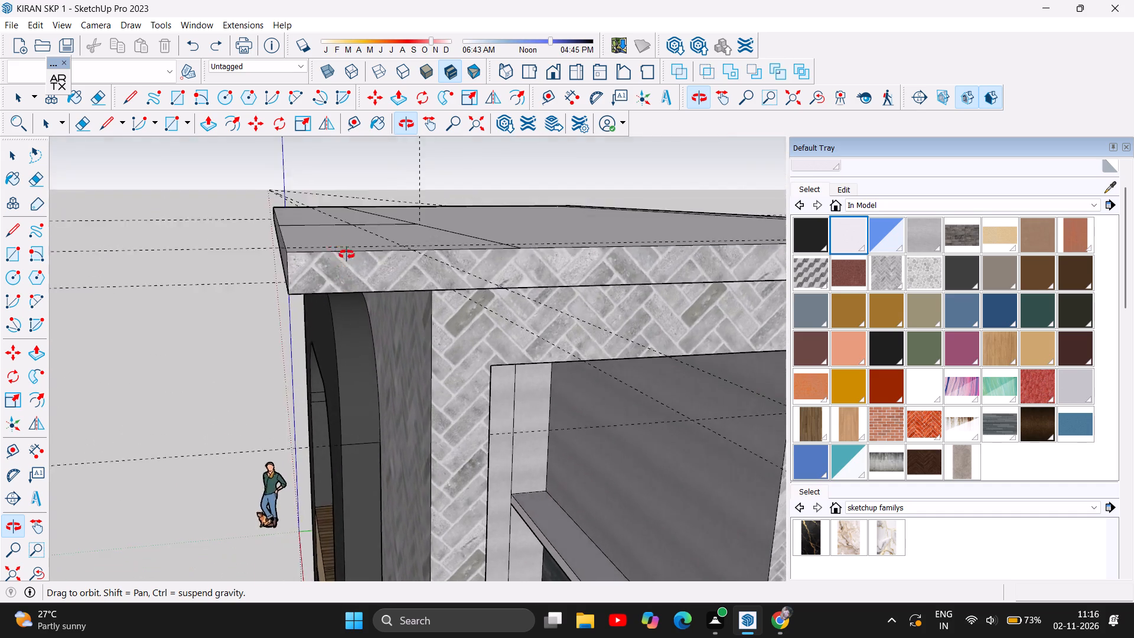
pyautogui.moveTo(347, 255); pyautogui.dragTo(657, 236)
pyautogui.moveTo(164, 193); pyautogui.dragTo(439, 175)
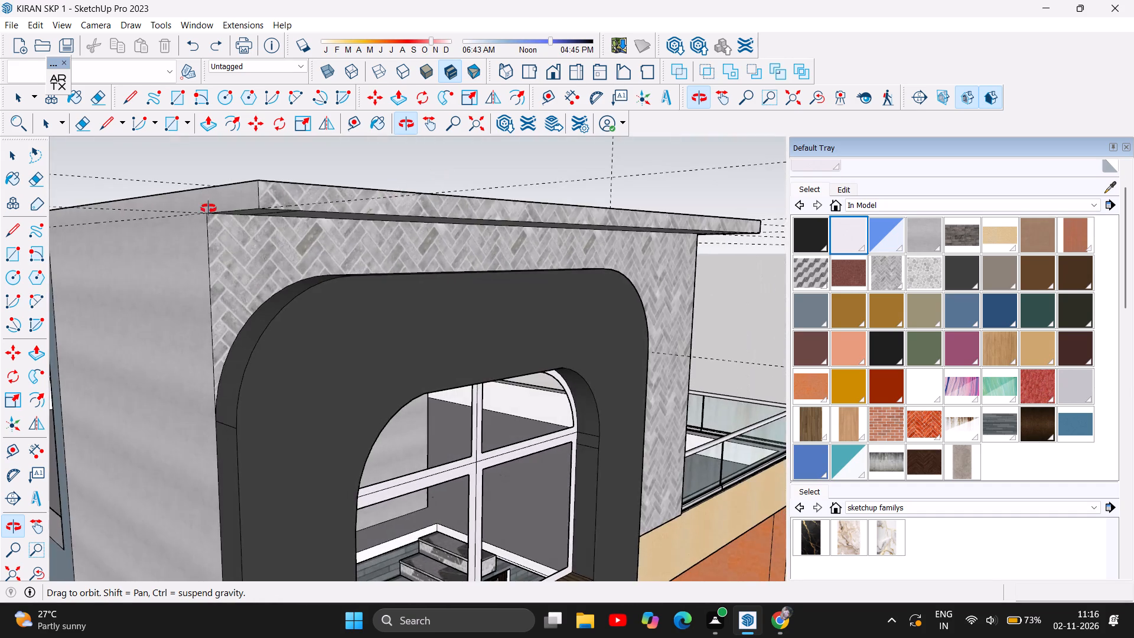
pyautogui.moveTo(208, 209); pyautogui.dragTo(210, 190)
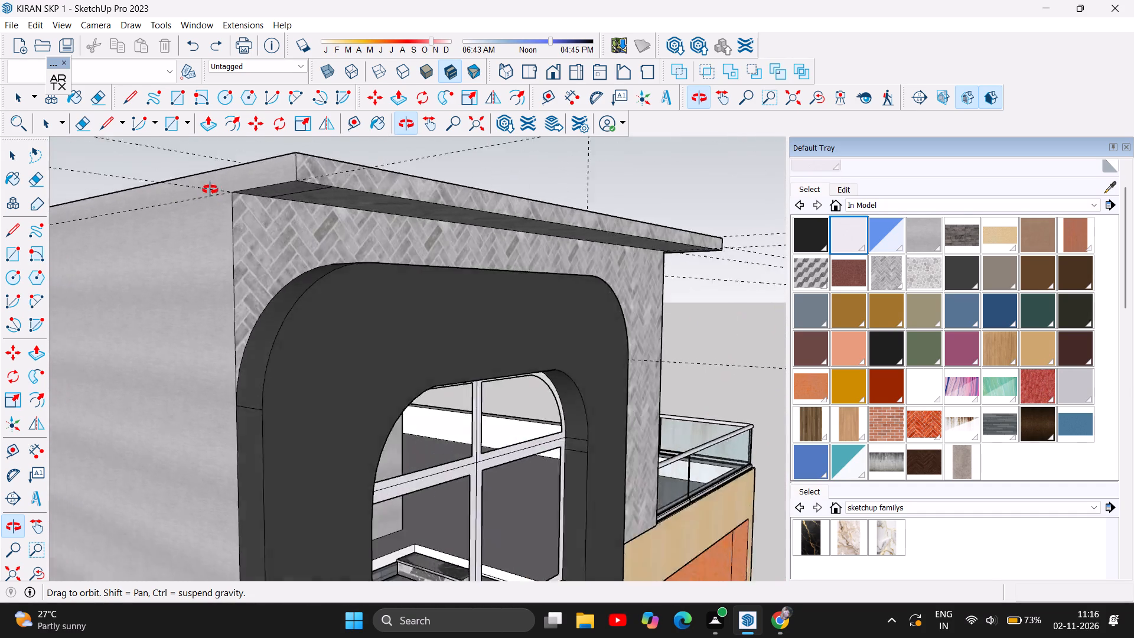
pyautogui.moveTo(210, 190); pyautogui.dragTo(0, 213)
pyautogui.scroll(-3, 246, 271)
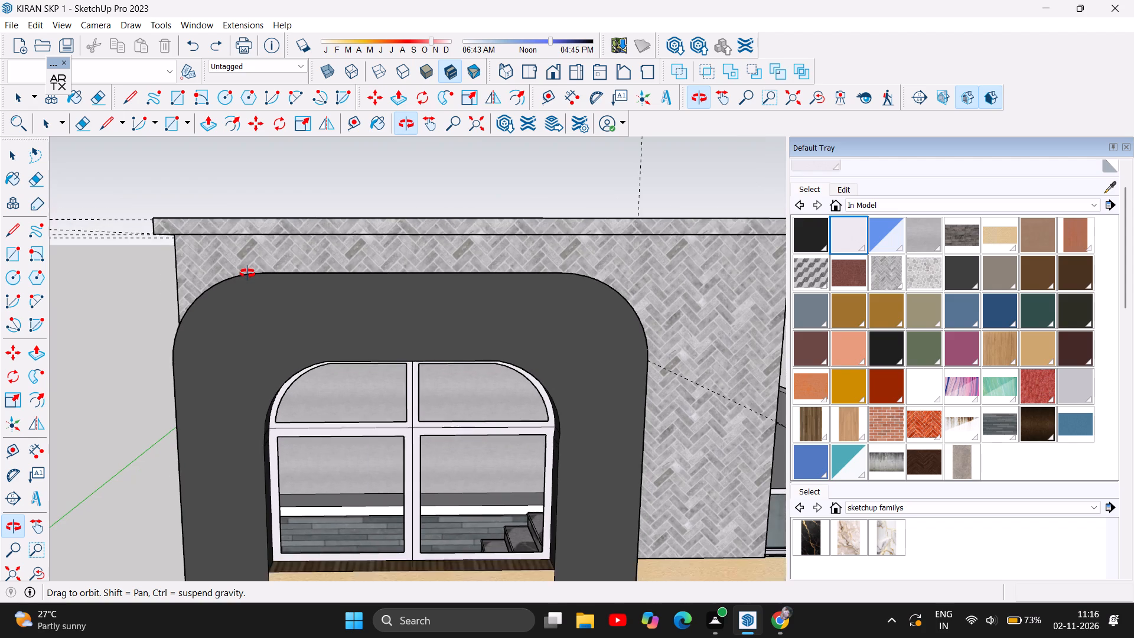
# Examine the full exterior from the front, a low view along the balcony-side wall and the tower-side corner.
pyautogui.scroll(-1, 247, 274)
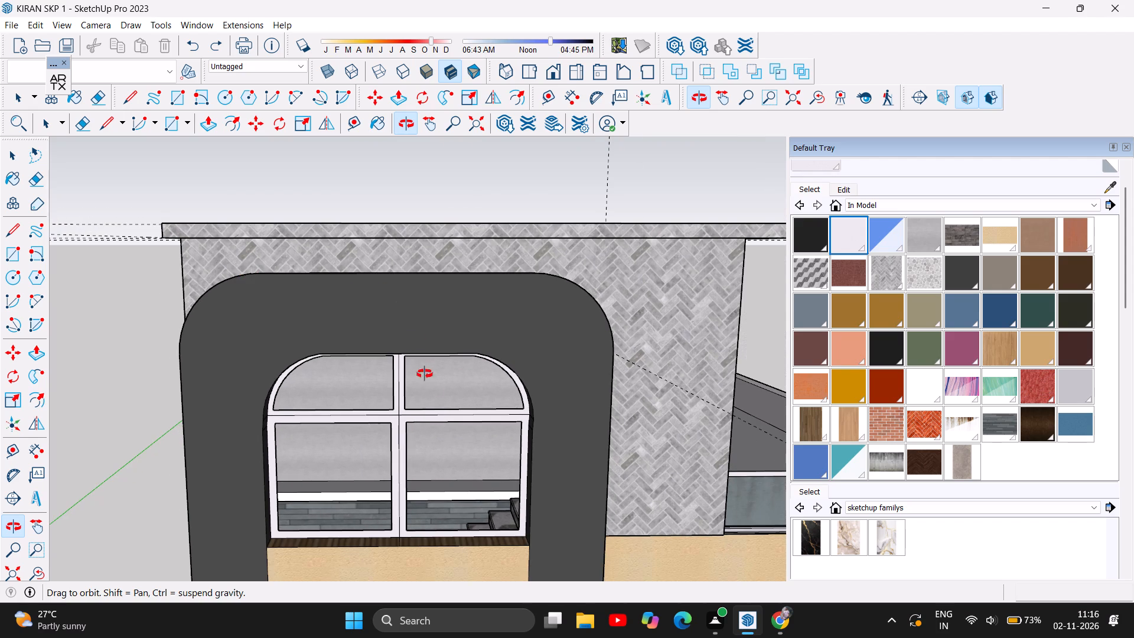
pyautogui.scroll(-8, 441, 420)
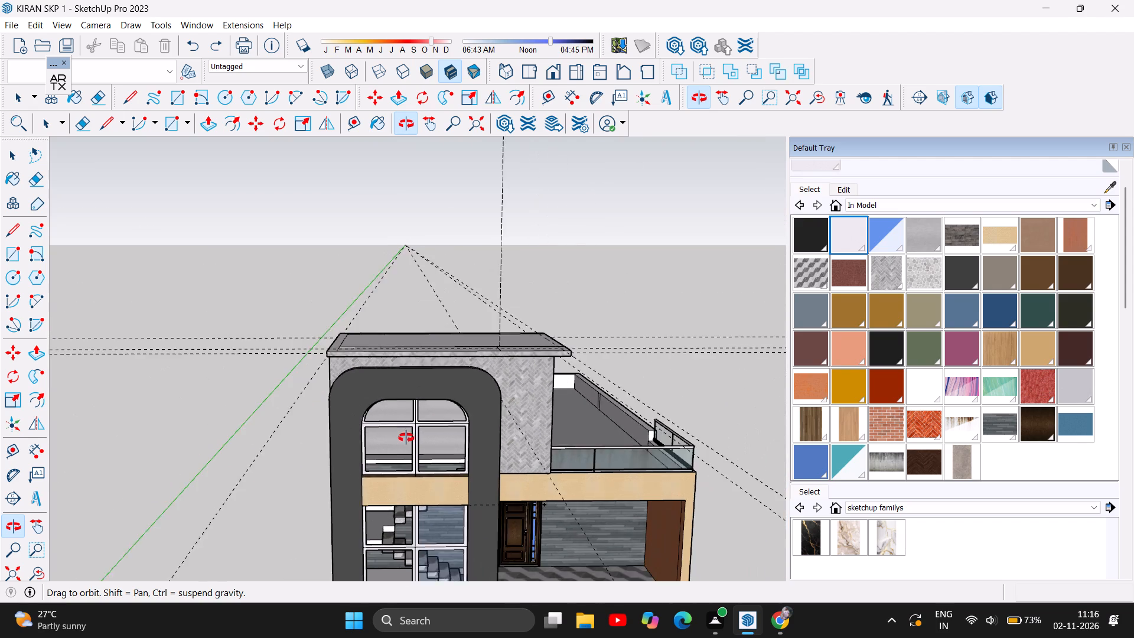
pyautogui.scroll(-1, 406, 438)
pyautogui.moveTo(597, 542); pyautogui.dragTo(305, 413)
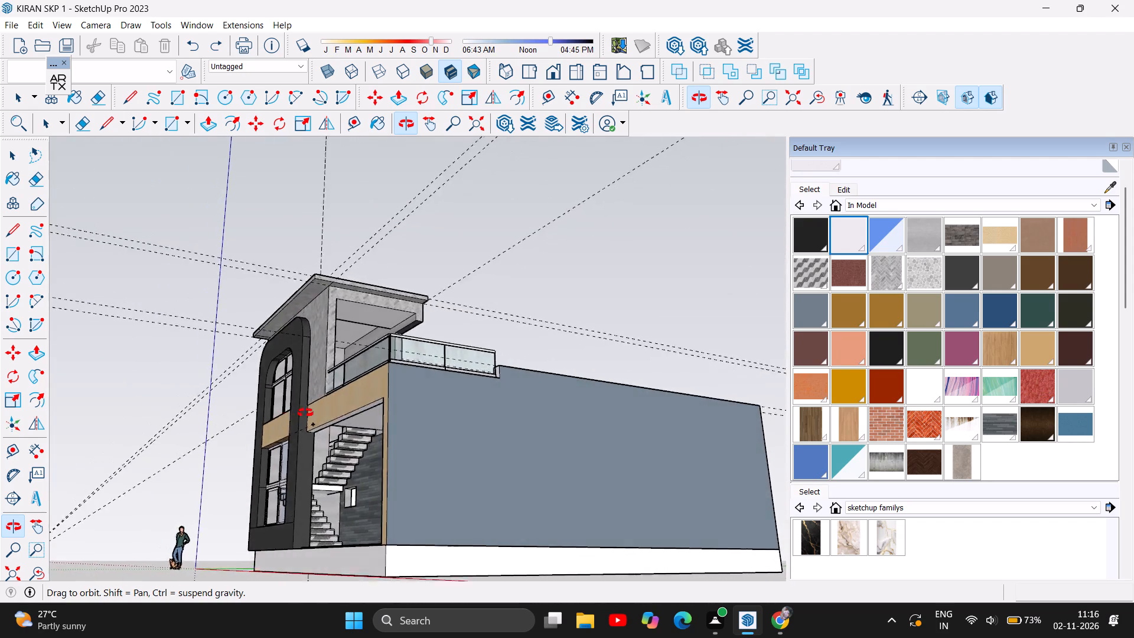
pyautogui.moveTo(305, 413); pyautogui.dragTo(793, 501)
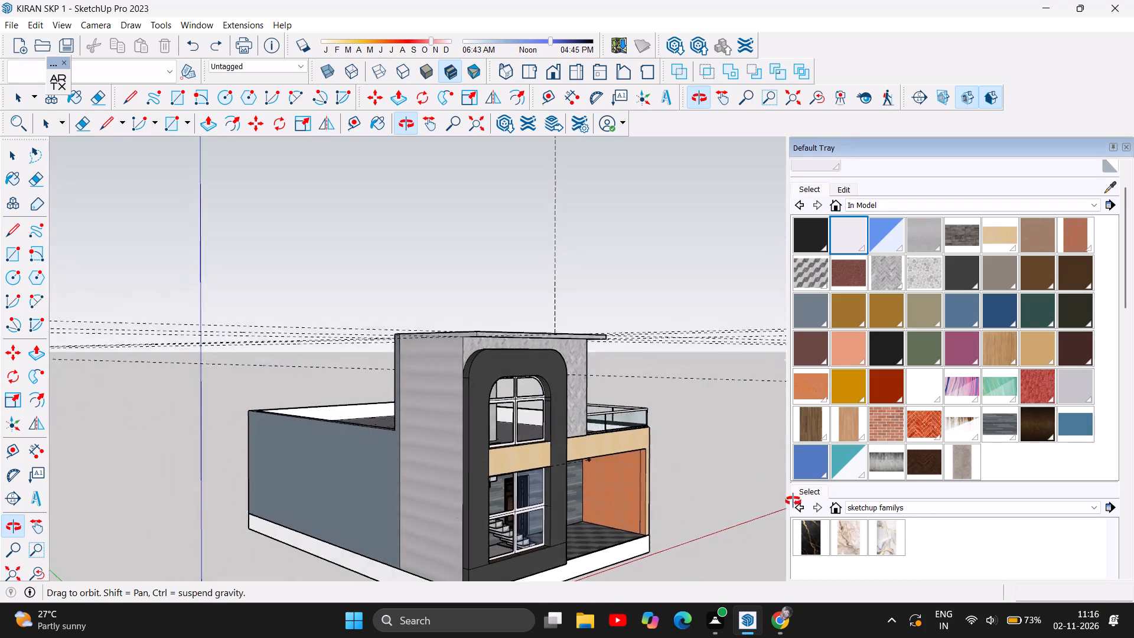
pyautogui.moveTo(793, 501); pyautogui.dragTo(780, 522)
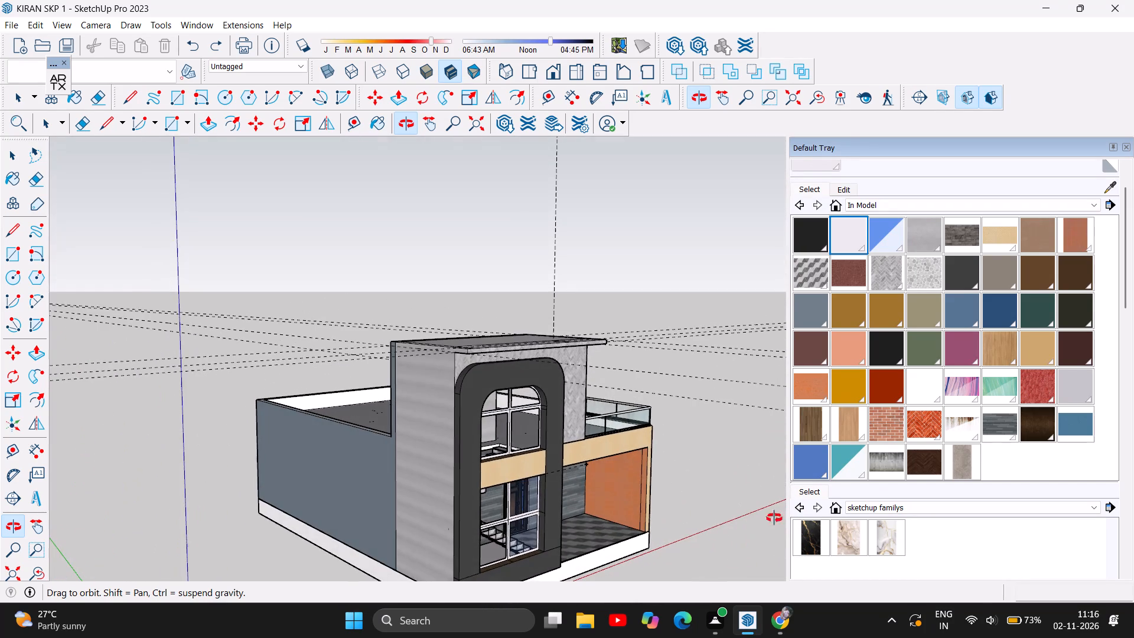
# Paint the narrow front face of the porch's outer end wall with the beige in-model material.
pyautogui.moveTo(637, 515); pyautogui.dragTo(671, 494)
pyautogui.scroll(5, 641, 503)
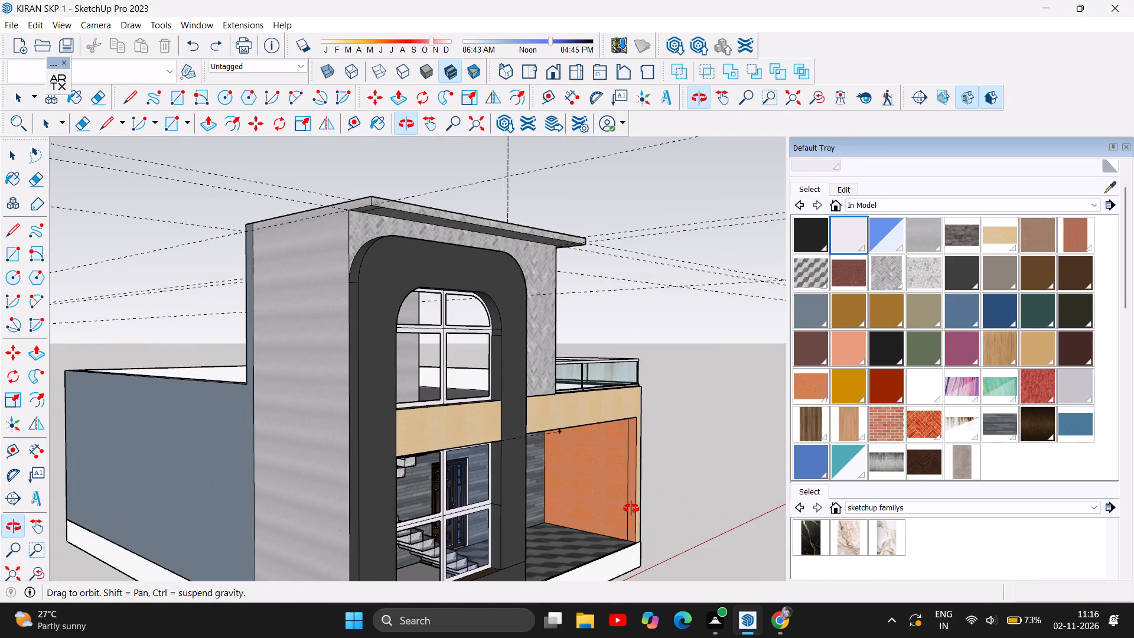
pyautogui.scroll(1, 631, 509)
pyautogui.click(1006, 234)
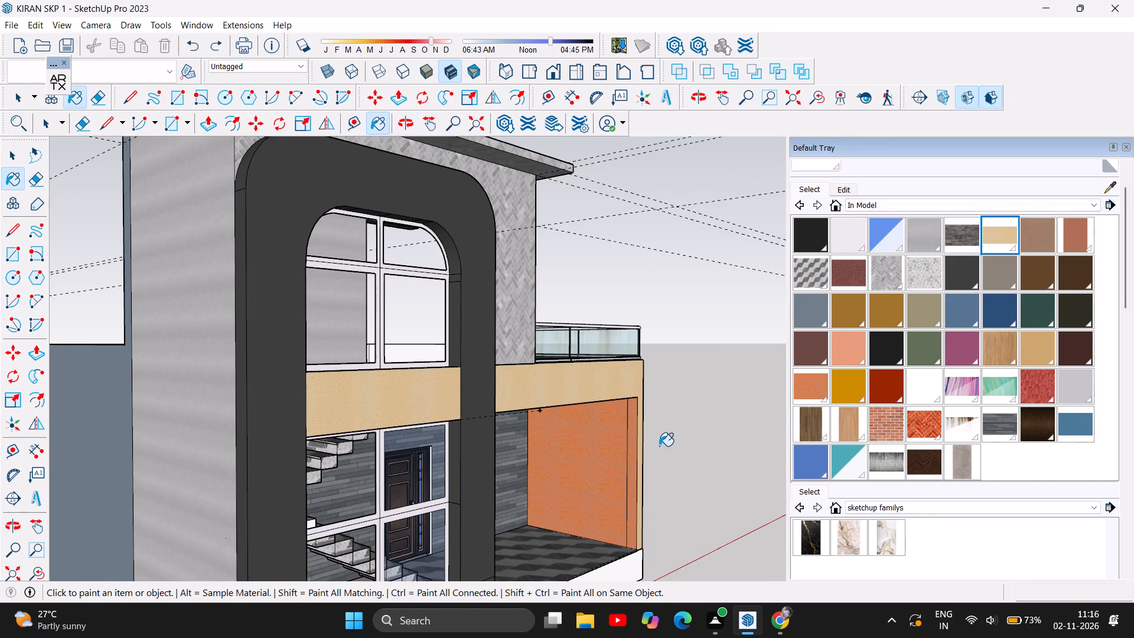
pyautogui.click(633, 468)
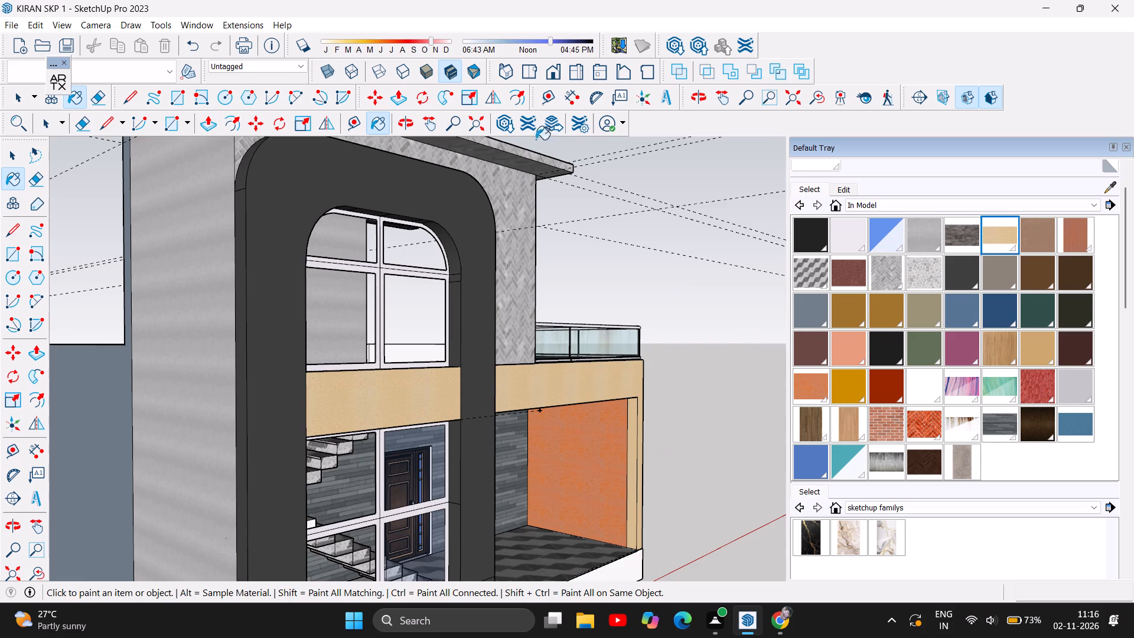
# Examine the front facade, including the beige band, porch surround and tower, up close and as a whole.
pyautogui.click(399, 125)
pyautogui.moveTo(628, 315); pyautogui.dragTo(346, 296)
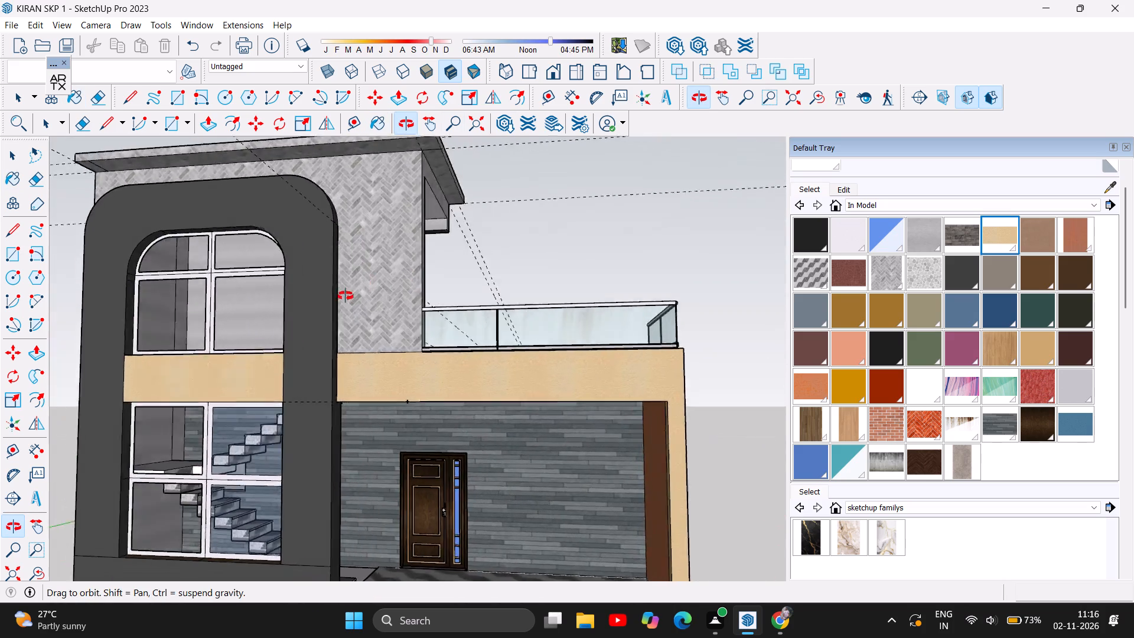
pyautogui.moveTo(346, 296); pyautogui.dragTo(441, 318)
pyautogui.scroll(-1, 555, 194)
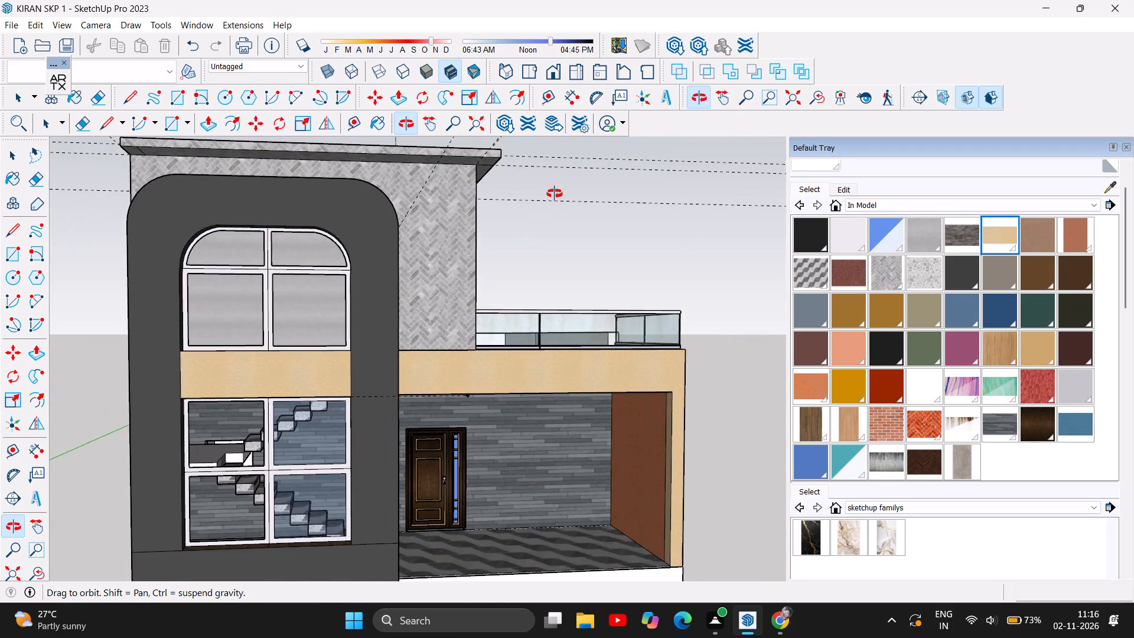
pyautogui.scroll(-3, 555, 194)
pyautogui.scroll(-1, 203, 357)
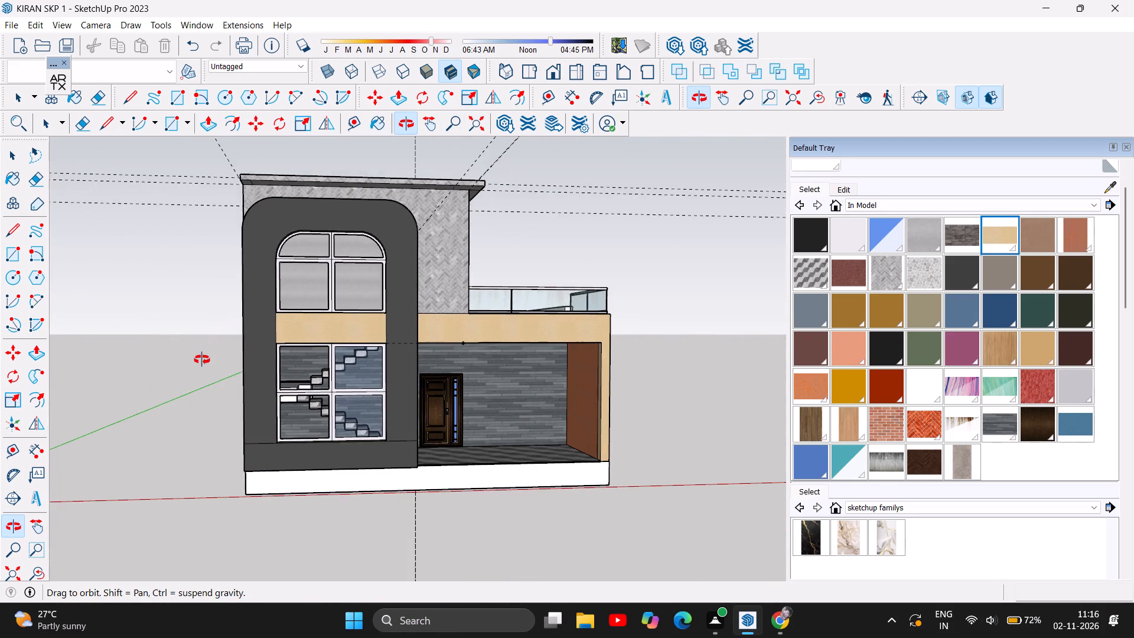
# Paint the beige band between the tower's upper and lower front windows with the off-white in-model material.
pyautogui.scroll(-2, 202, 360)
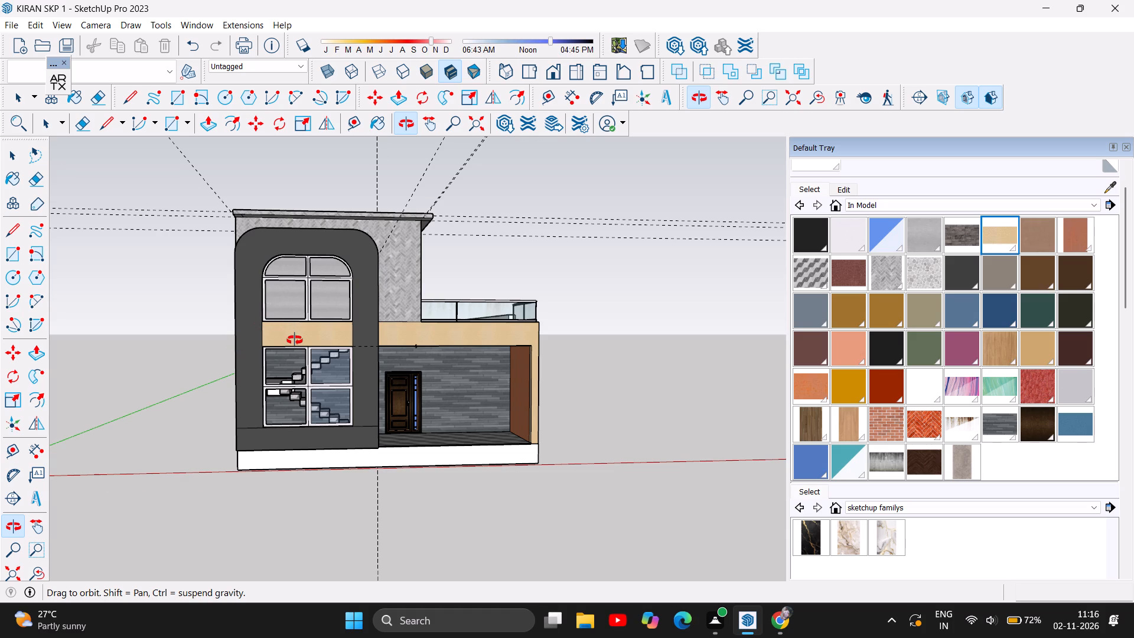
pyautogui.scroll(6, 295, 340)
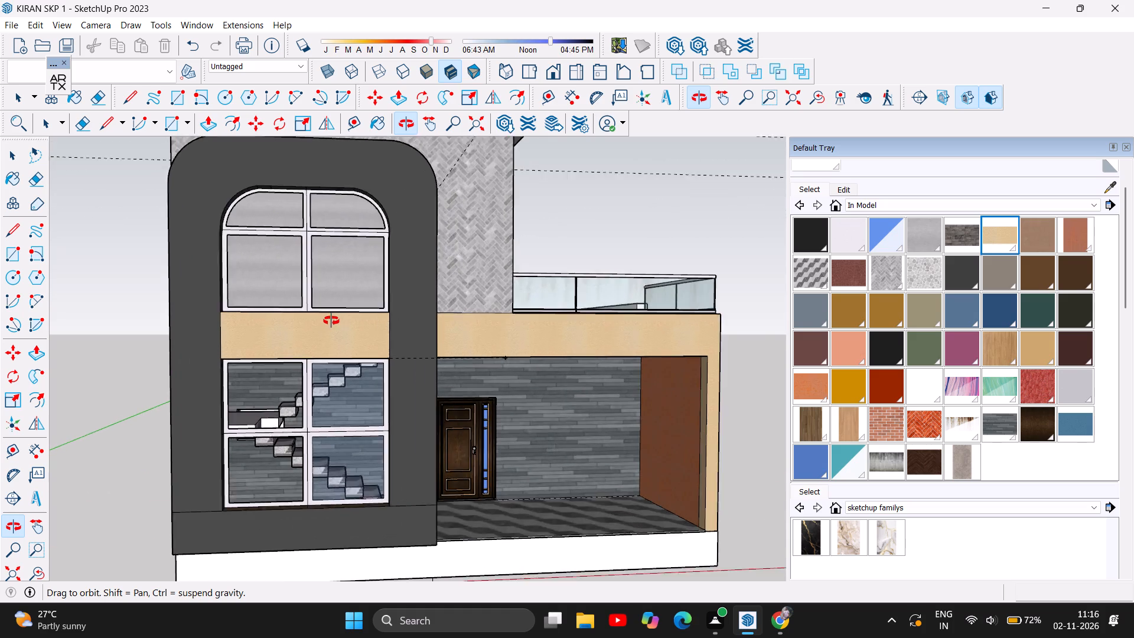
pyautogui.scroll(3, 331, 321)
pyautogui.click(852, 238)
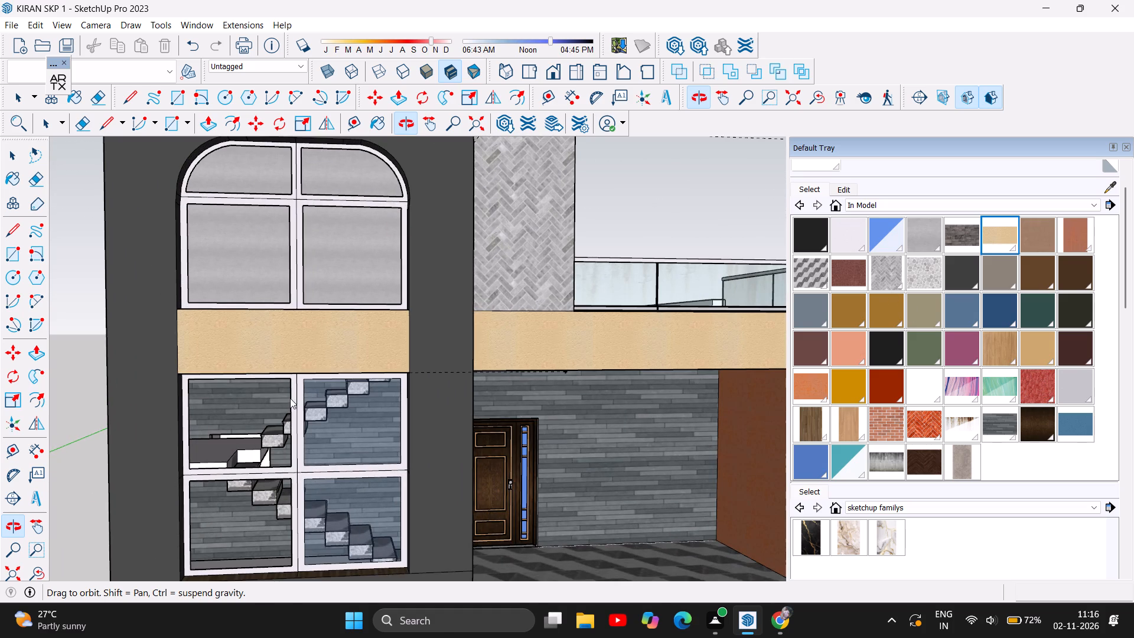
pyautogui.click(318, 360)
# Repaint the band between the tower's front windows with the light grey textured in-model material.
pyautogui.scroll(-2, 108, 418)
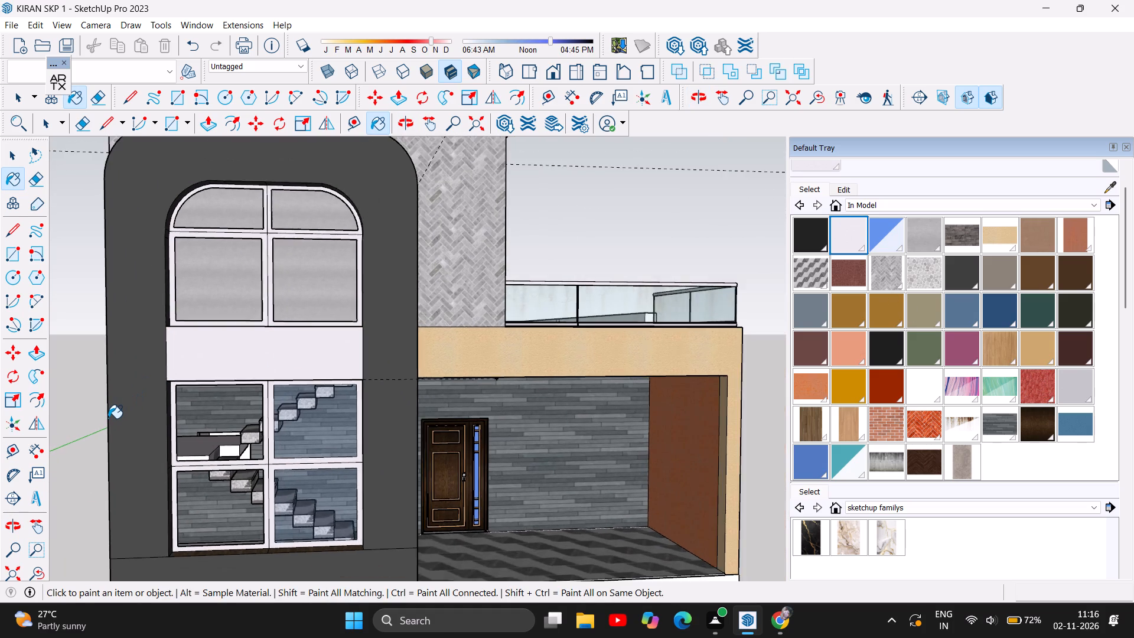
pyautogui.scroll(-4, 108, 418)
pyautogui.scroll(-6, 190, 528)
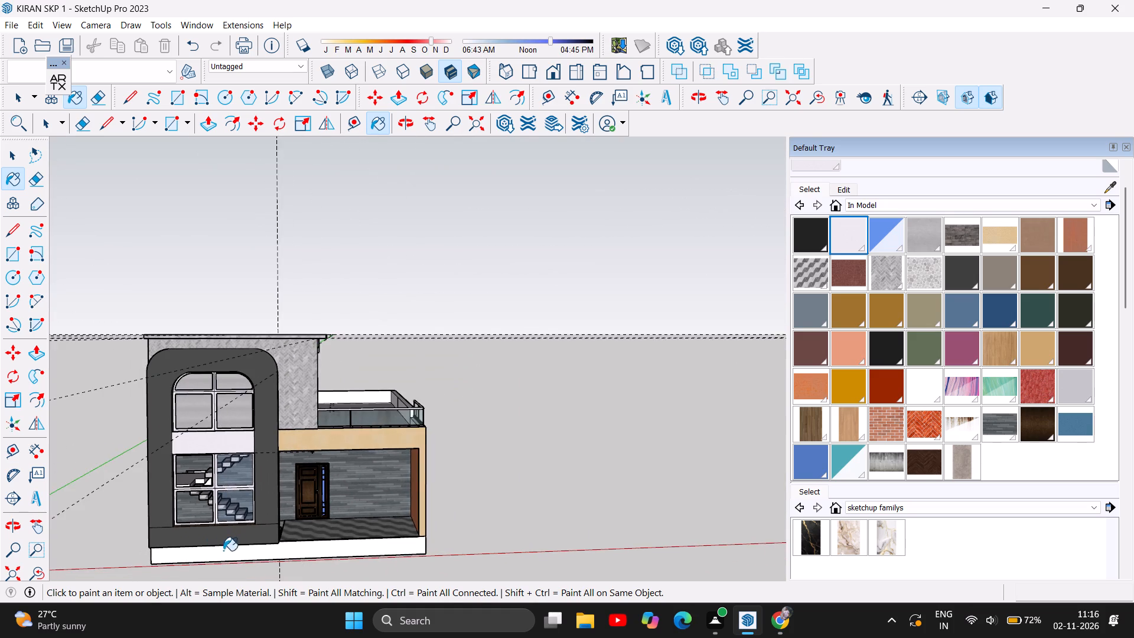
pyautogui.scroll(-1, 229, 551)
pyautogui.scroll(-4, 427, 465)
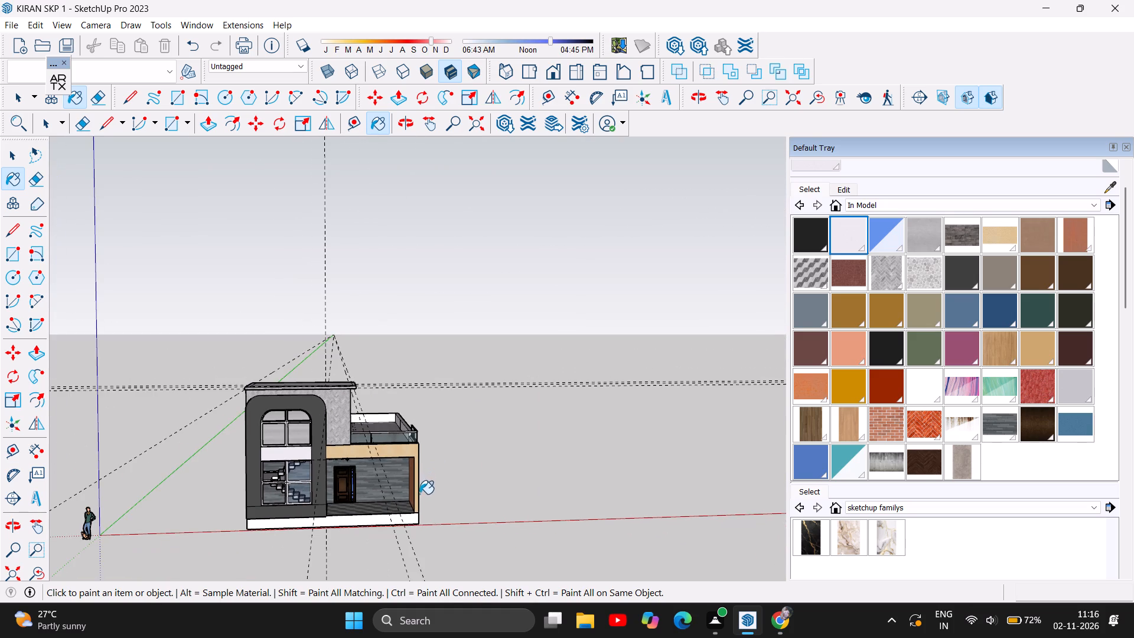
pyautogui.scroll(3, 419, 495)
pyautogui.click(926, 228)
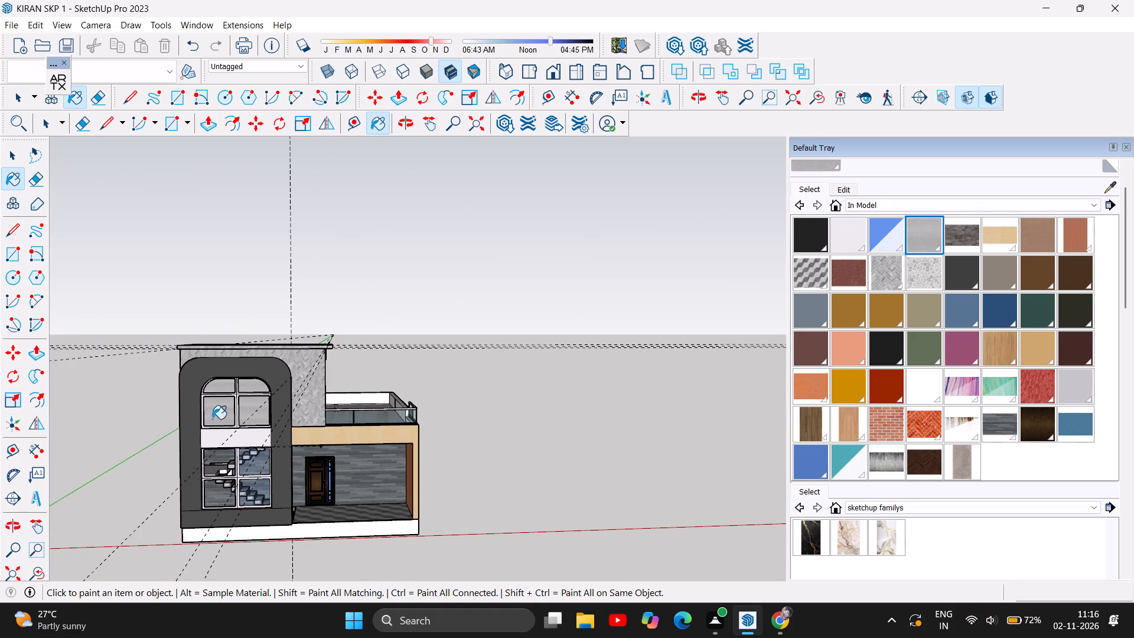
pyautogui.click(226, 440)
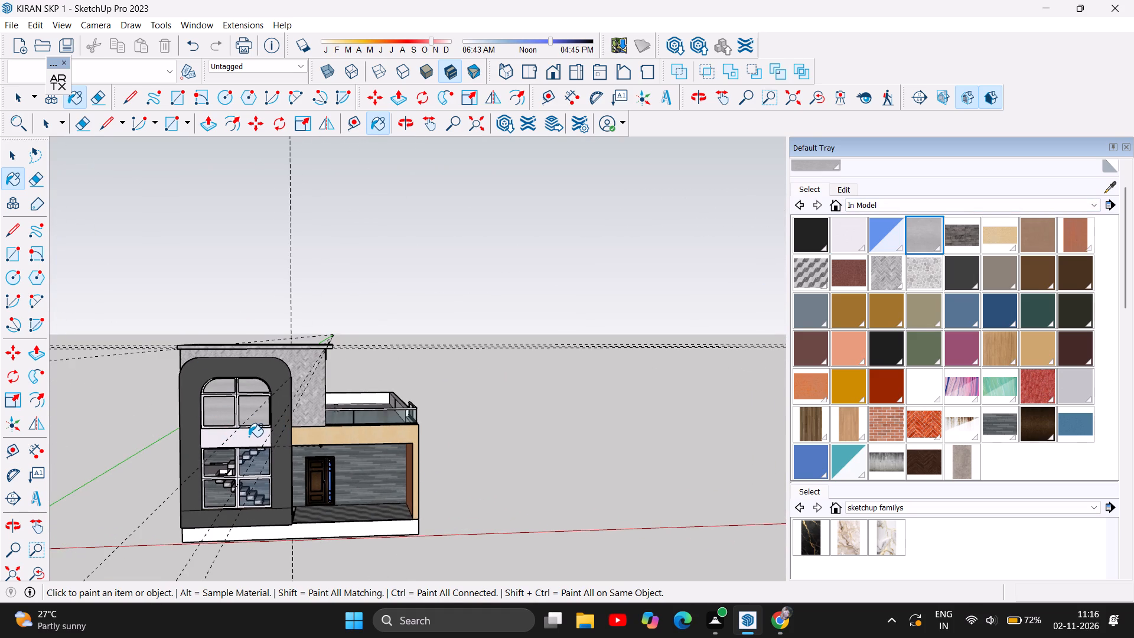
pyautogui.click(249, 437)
# Paint the band between the tower's front windows with the off-white in-model material.
pyautogui.scroll(-3, 376, 536)
pyautogui.scroll(4, 321, 519)
pyautogui.scroll(1, 271, 523)
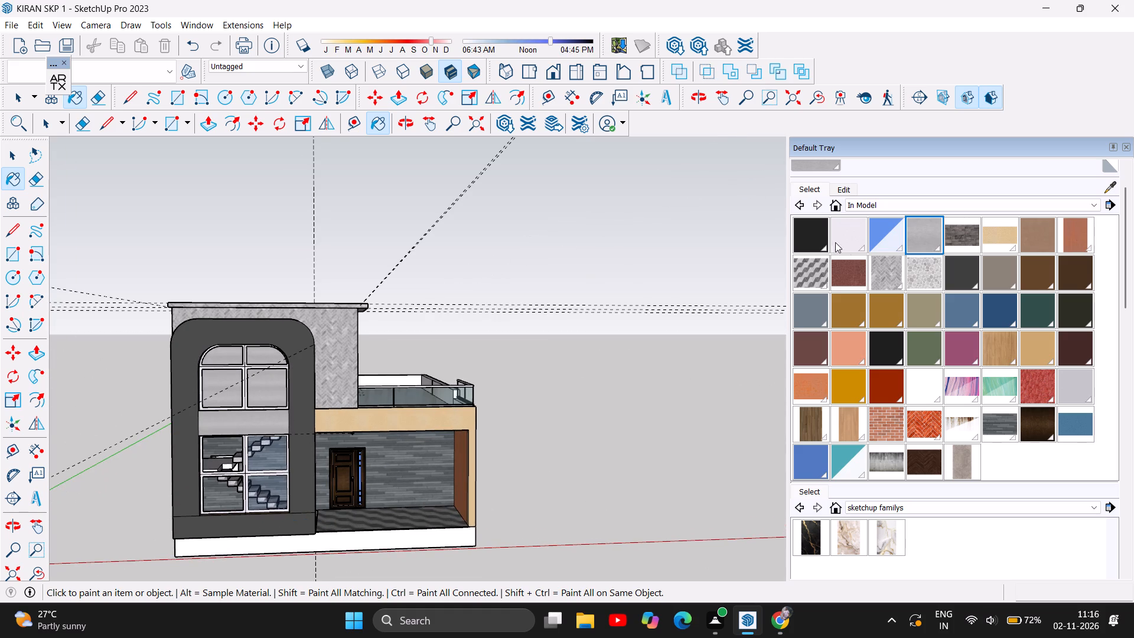
pyautogui.click(835, 233)
pyautogui.click(245, 425)
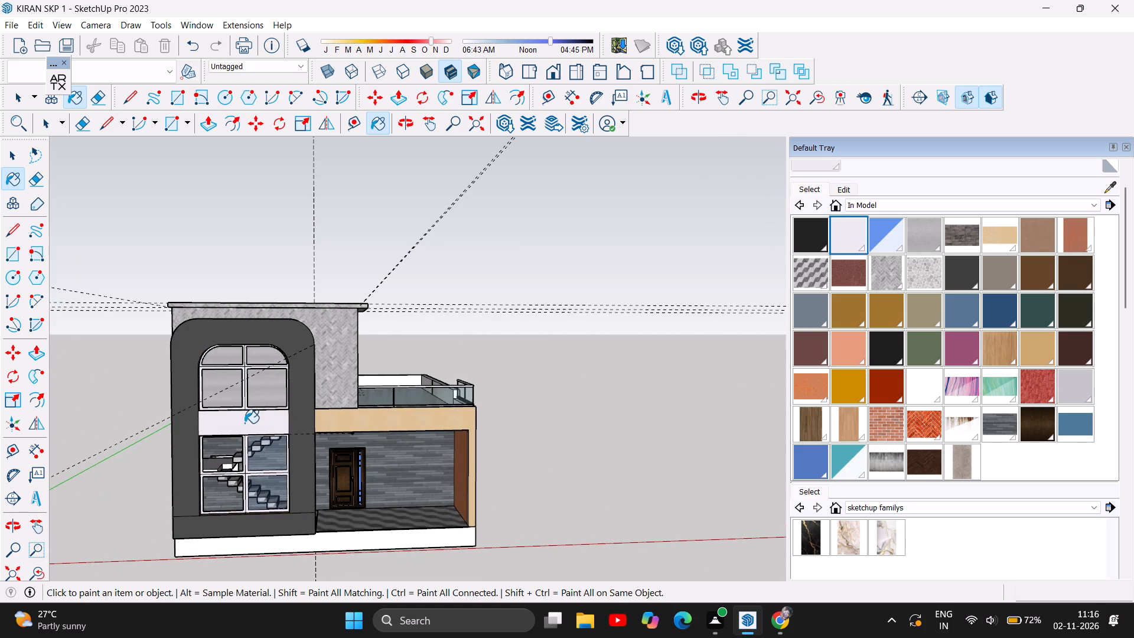
# Examine the off-white band and the adjoining window frames from the front, up close and as part of the facade.
pyautogui.scroll(-1, 490, 302)
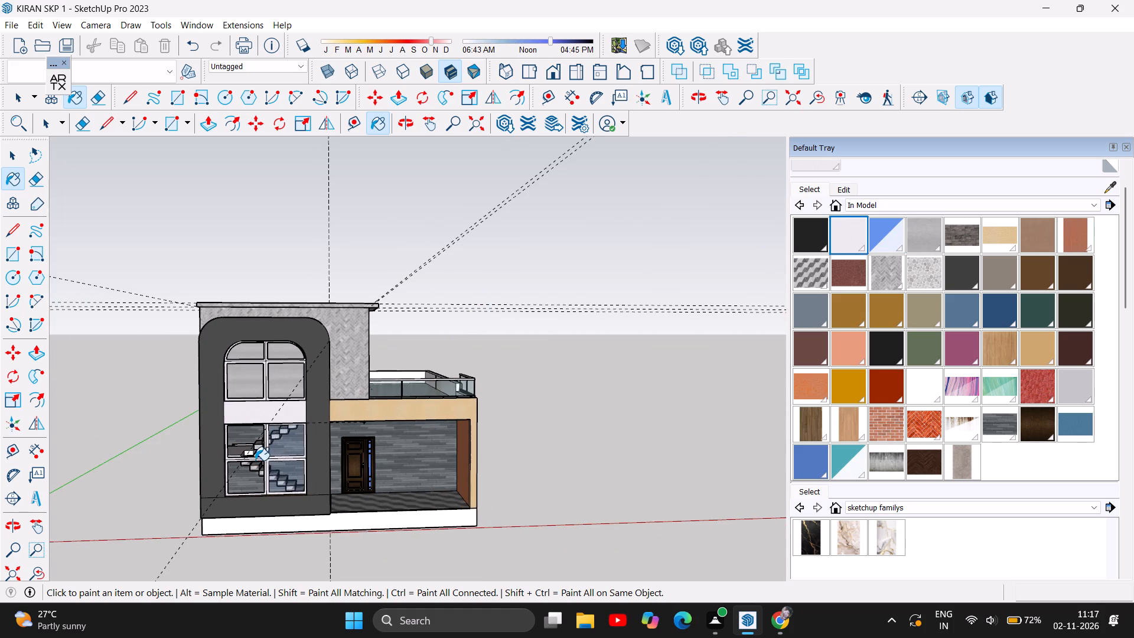
pyautogui.scroll(2, 255, 460)
pyautogui.scroll(8, 269, 414)
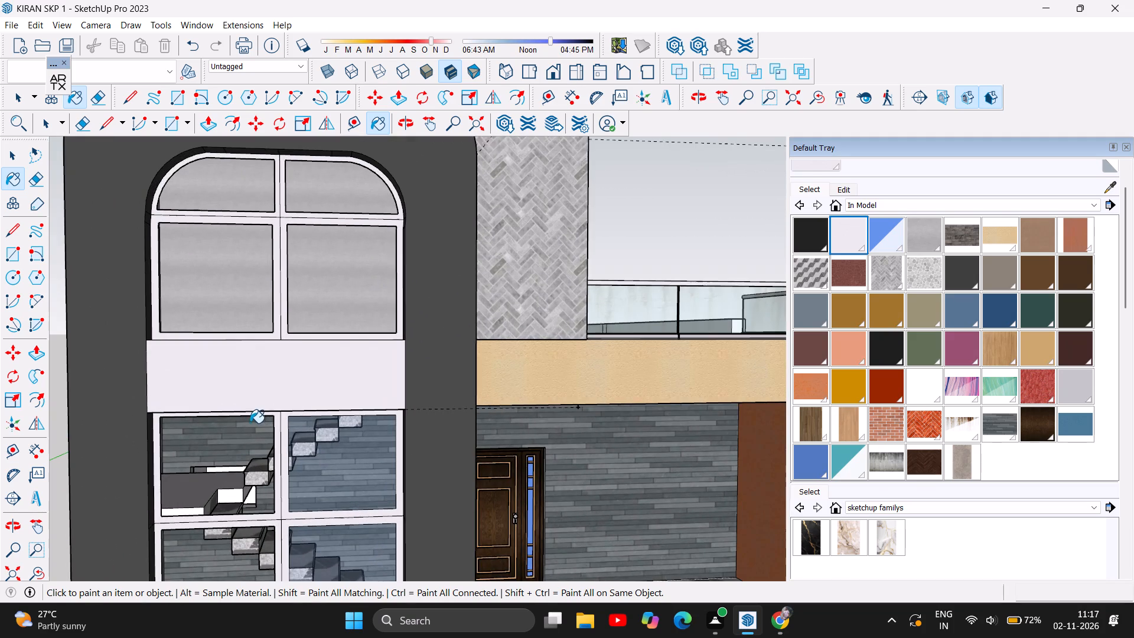
pyautogui.scroll(5, 271, 397)
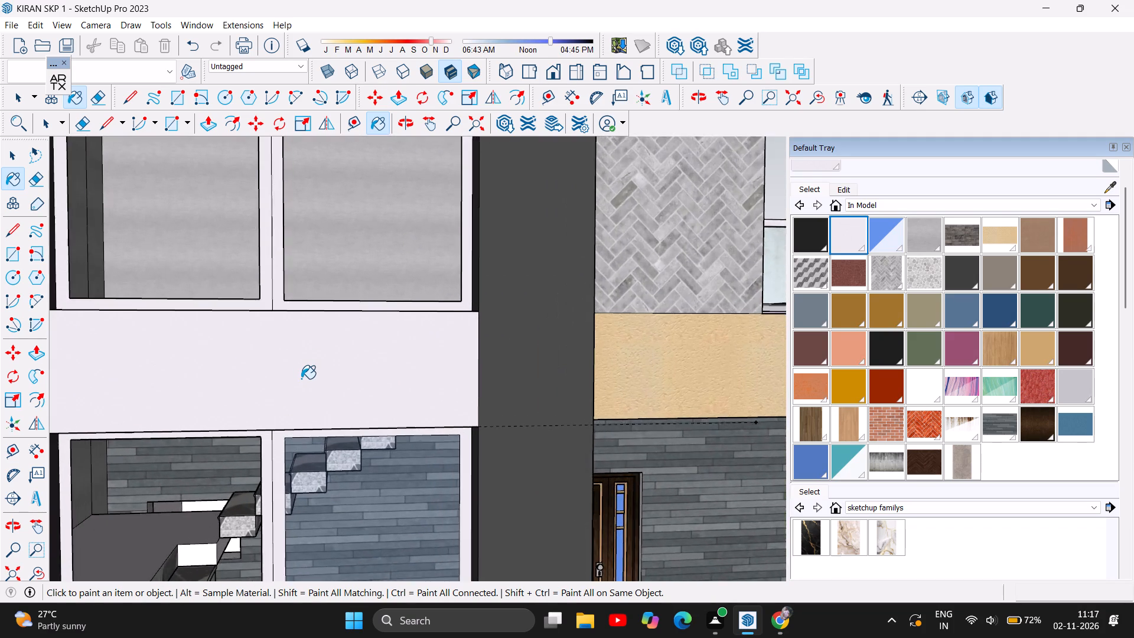
pyautogui.scroll(3, 301, 379)
pyautogui.scroll(-3, 401, 350)
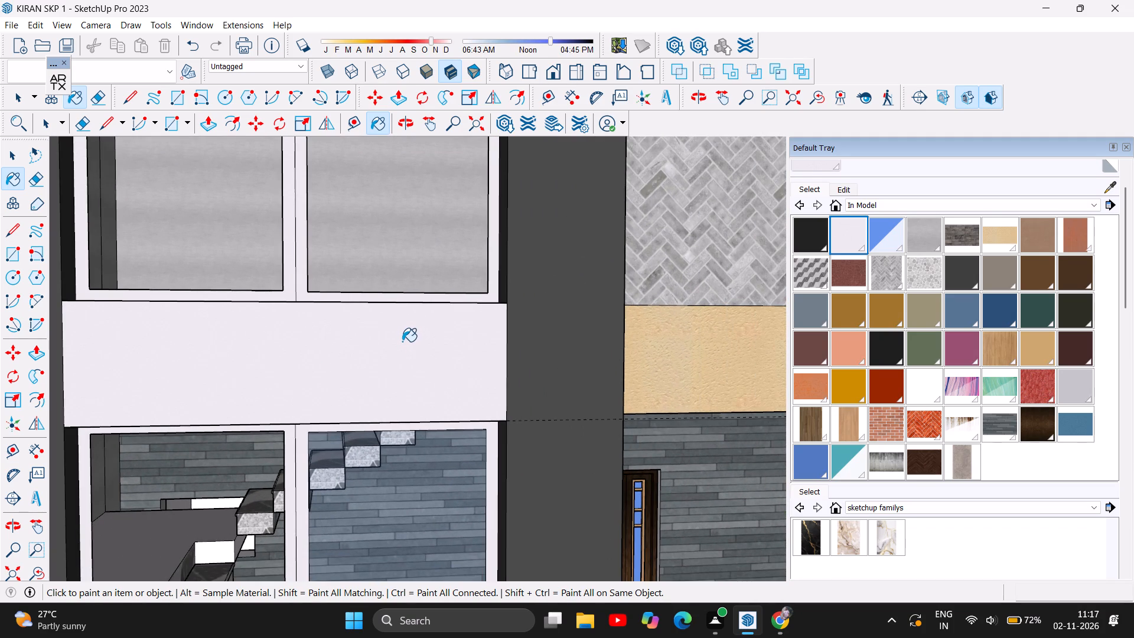
pyautogui.scroll(-4, 402, 341)
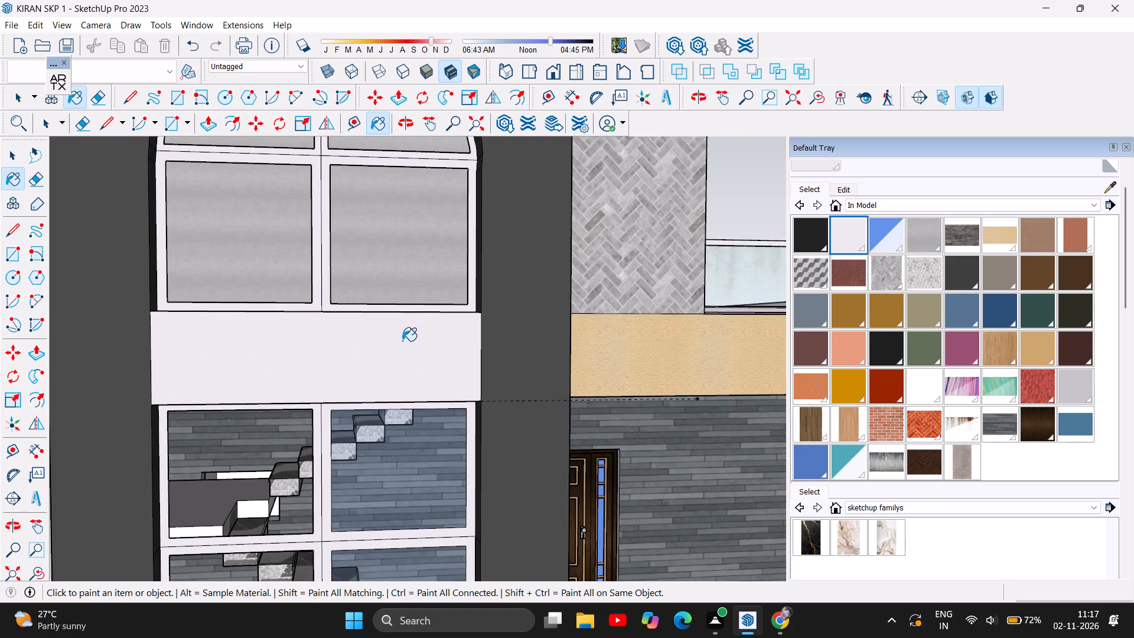
pyautogui.scroll(-5, 402, 341)
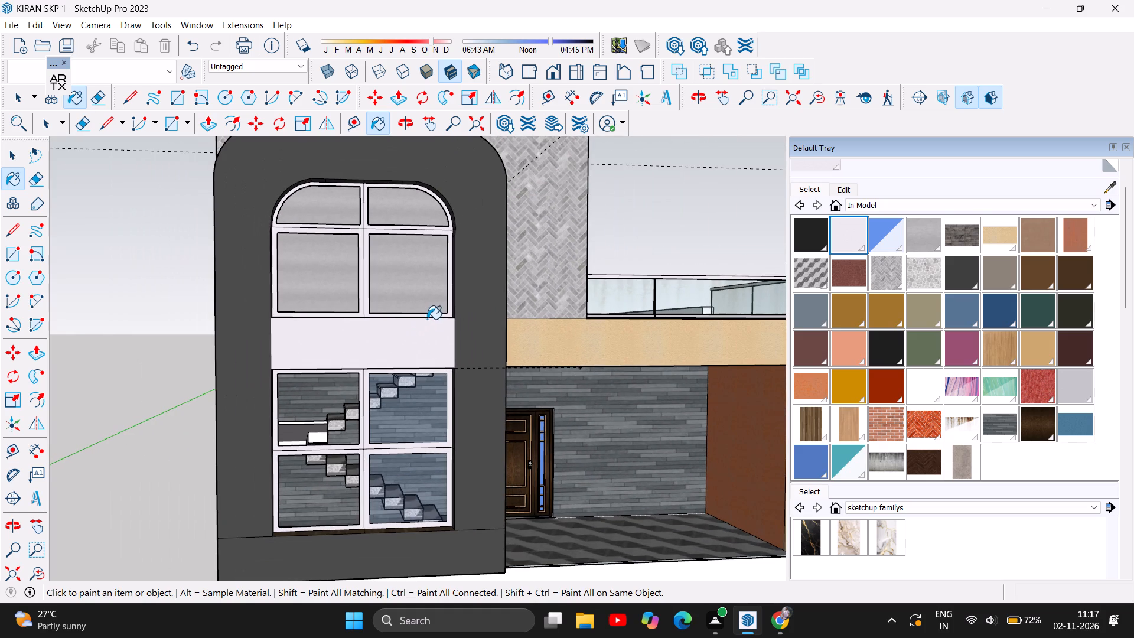
pyautogui.scroll(5, 373, 371)
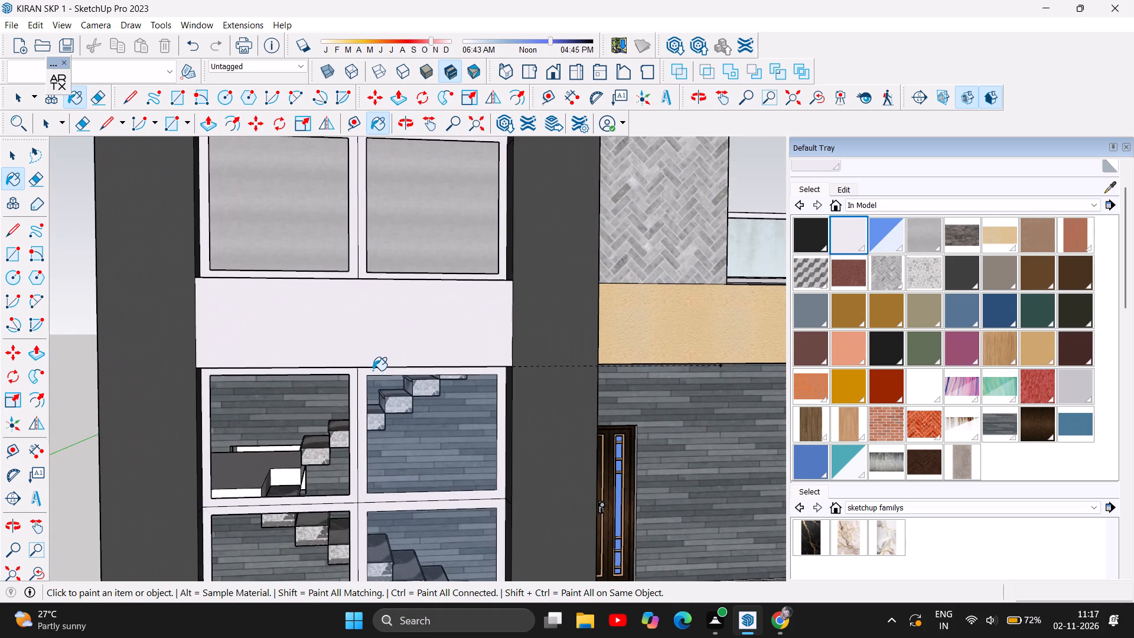
pyautogui.scroll(5, 372, 369)
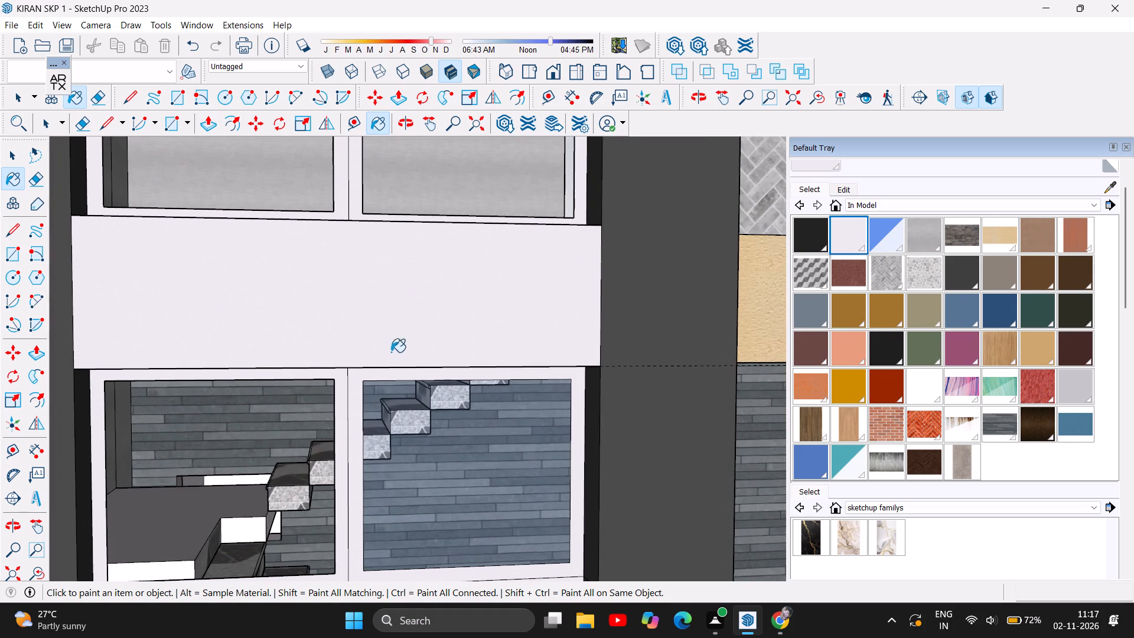
pyautogui.scroll(-5, 402, 346)
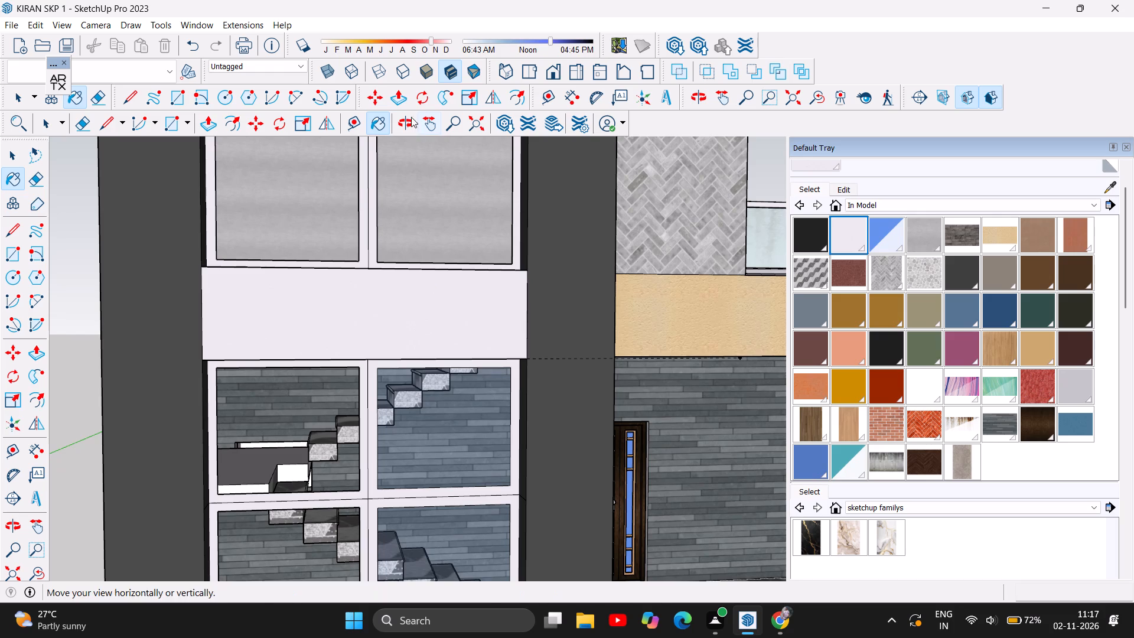
# Examine the tower's window band, wooden ledge and arched surround from above, from the outer side and from below.
pyautogui.click(413, 121)
pyautogui.moveTo(398, 267); pyautogui.dragTo(418, 381)
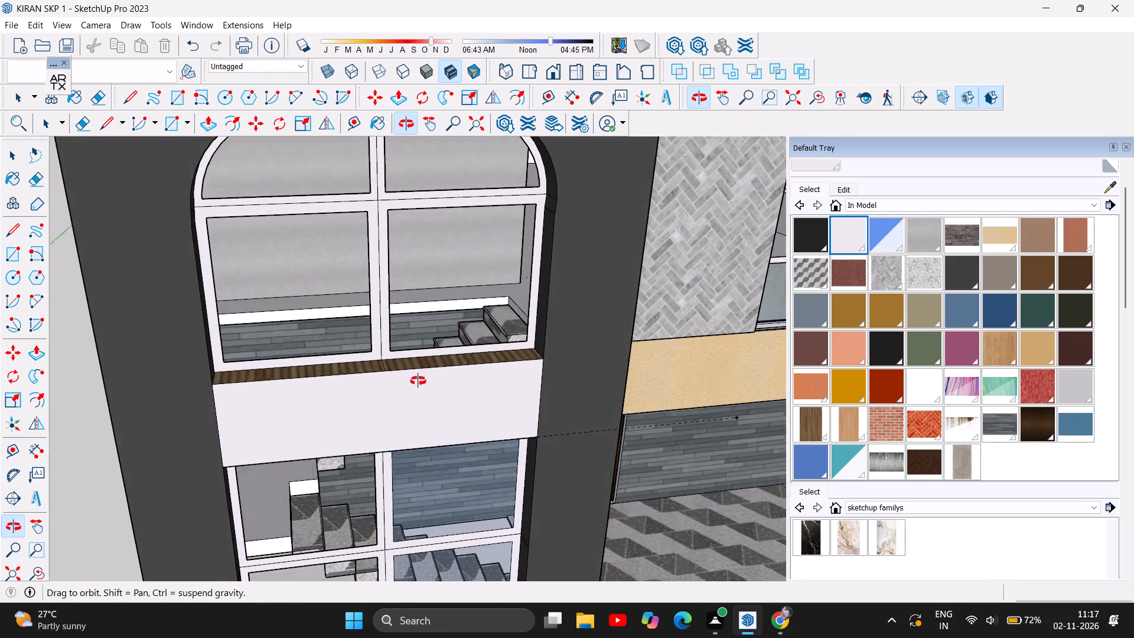
pyautogui.moveTo(418, 381); pyautogui.dragTo(676, 383)
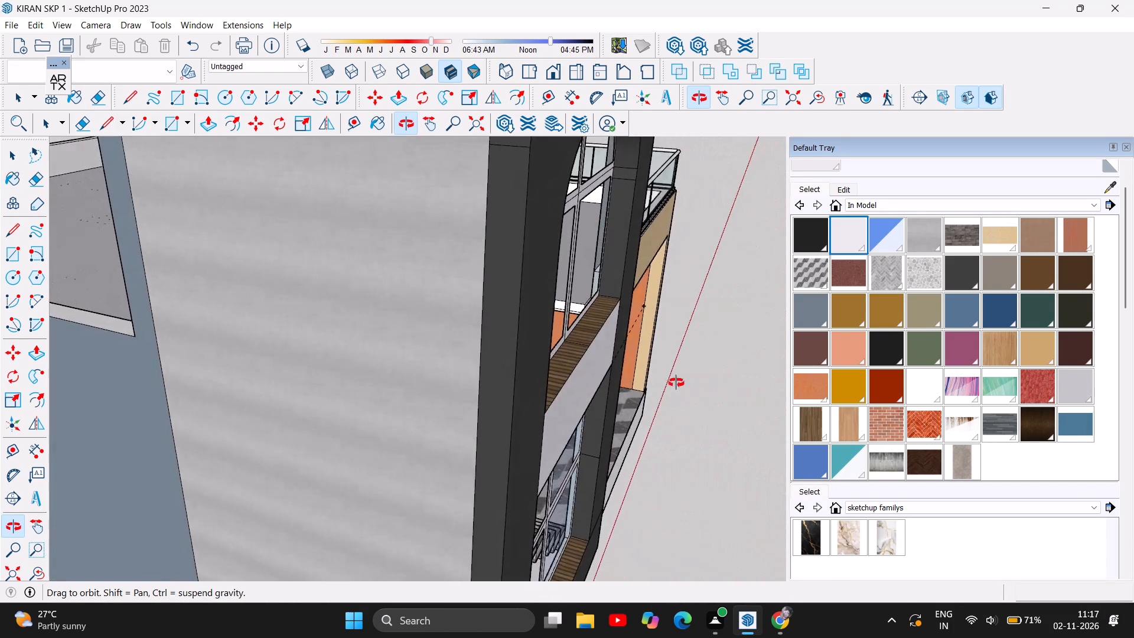
pyautogui.moveTo(676, 383); pyautogui.dragTo(160, 281)
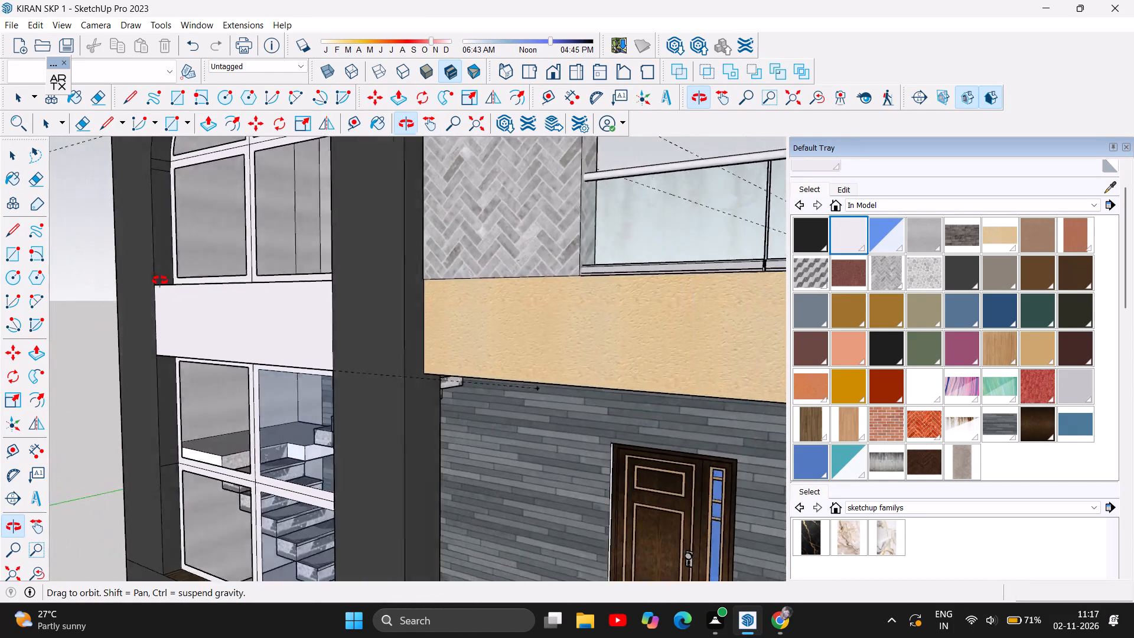
pyautogui.moveTo(160, 281); pyautogui.dragTo(460, 438)
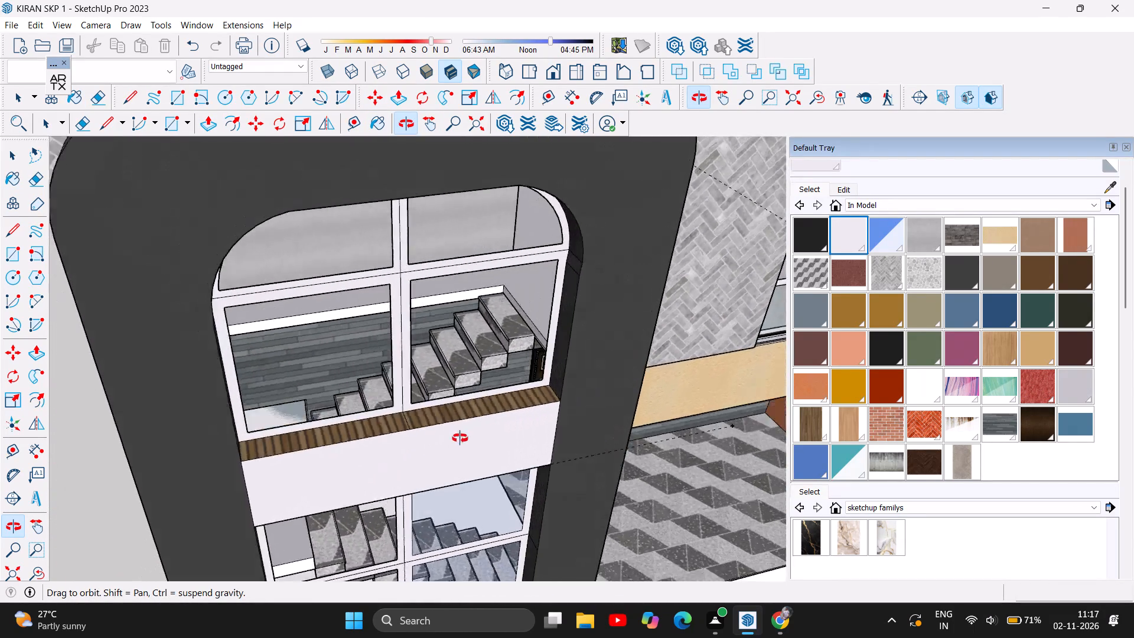
pyautogui.moveTo(460, 438); pyautogui.dragTo(646, 421)
pyautogui.moveTo(581, 427); pyautogui.dragTo(624, 404)
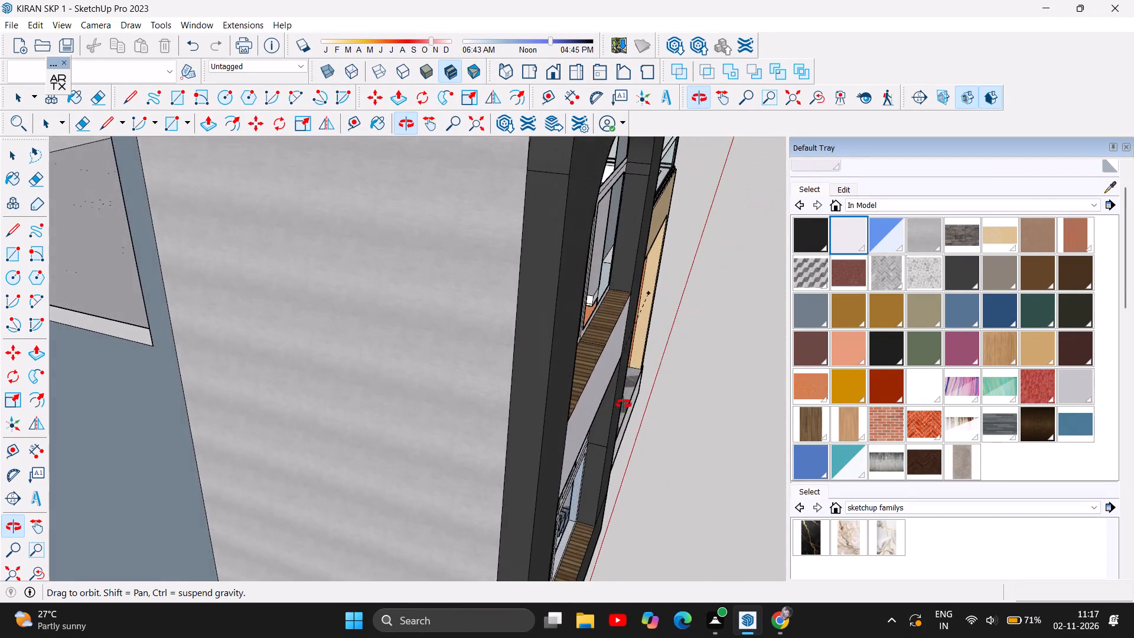
pyautogui.moveTo(624, 404); pyautogui.dragTo(469, 447)
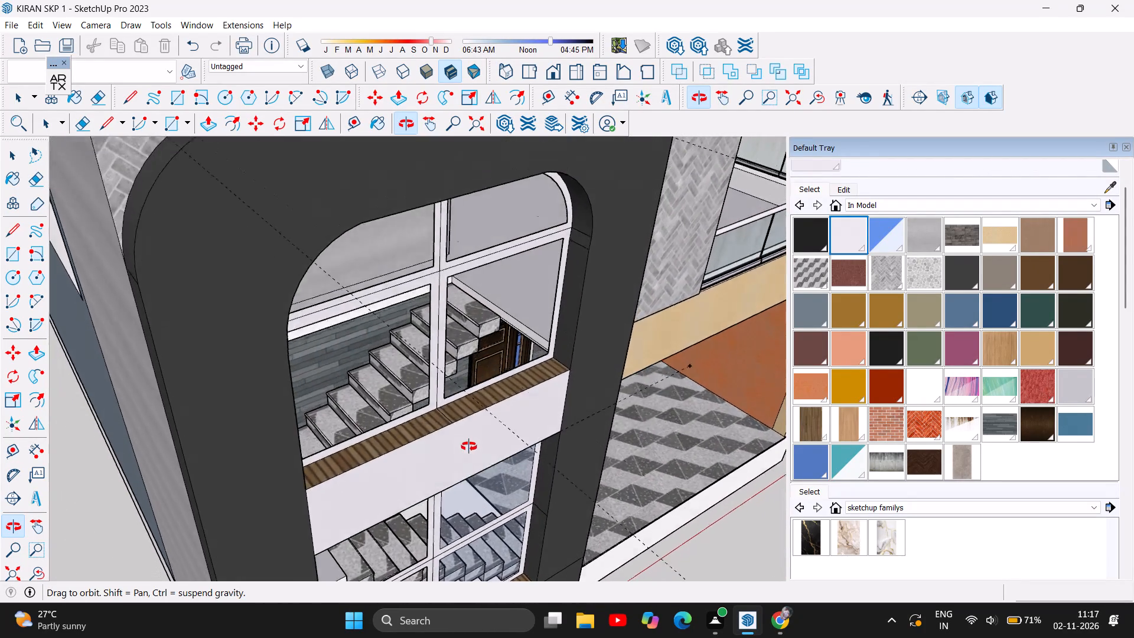
pyautogui.moveTo(469, 447); pyautogui.dragTo(382, 457)
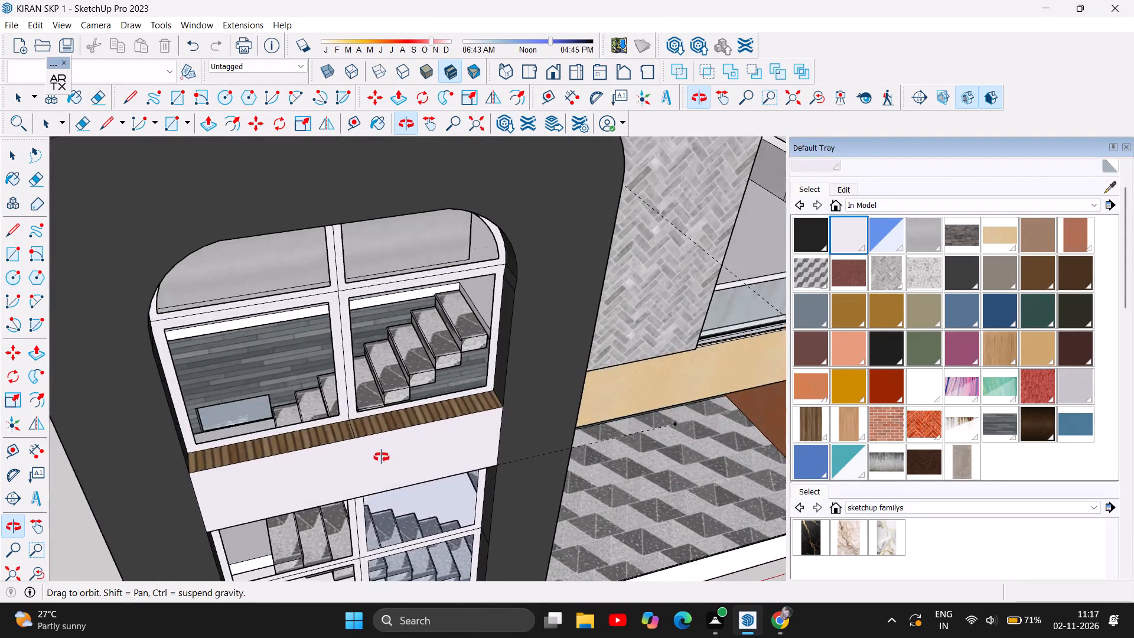
pyautogui.moveTo(382, 457); pyautogui.dragTo(292, 351)
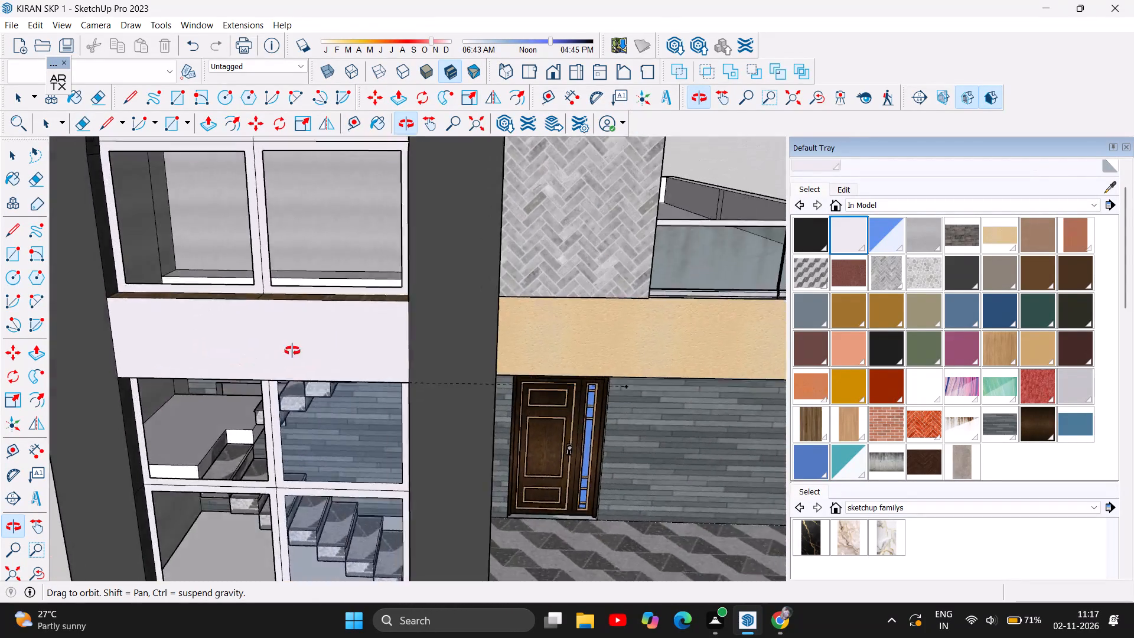
# Examine the terrace, glass railing and the tower's terrace-side walls and stair opening from above and up close.
pyautogui.moveTo(292, 351); pyautogui.dragTo(0, 401)
pyautogui.click(1, 399)
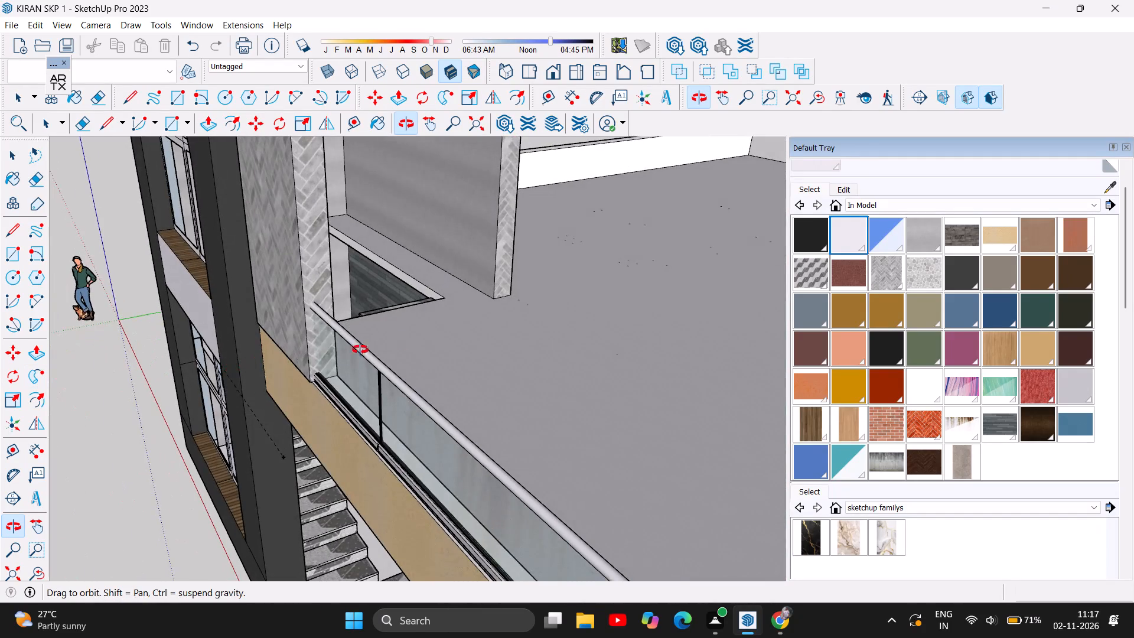
pyautogui.scroll(-6, 431, 350)
pyautogui.scroll(2, 480, 185)
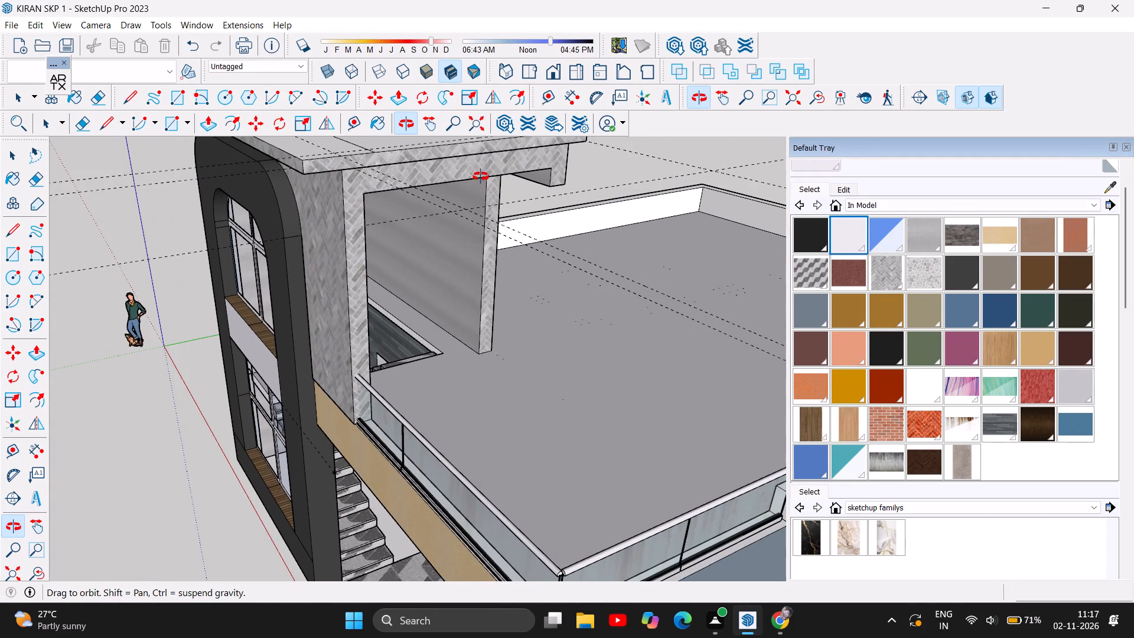
pyautogui.scroll(5, 477, 194)
pyautogui.moveTo(485, 333); pyautogui.dragTo(477, 282)
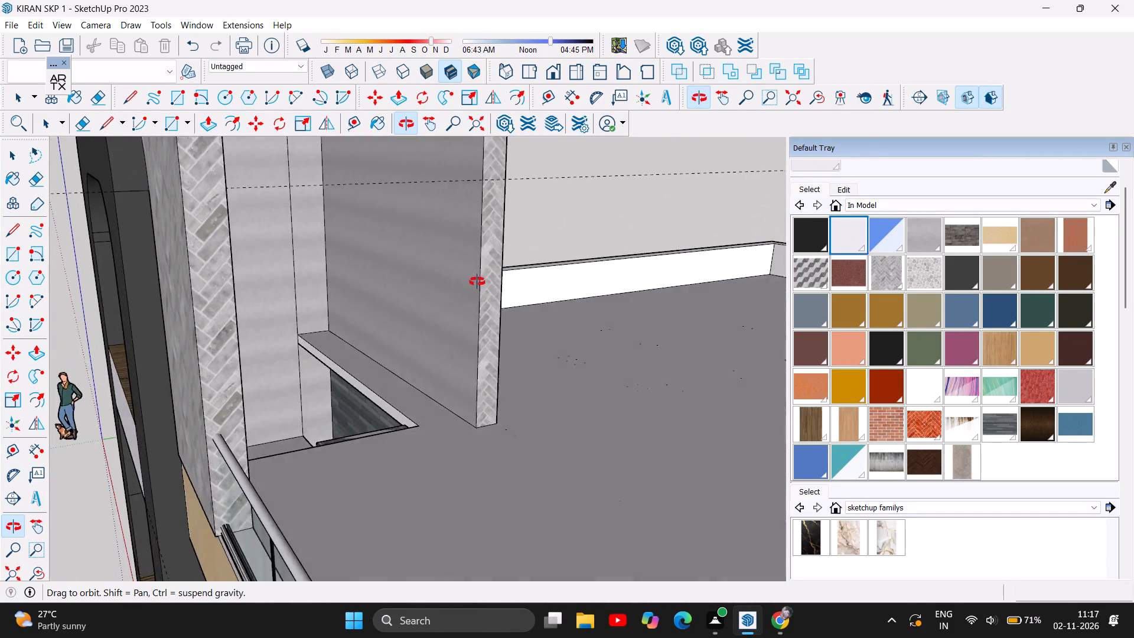
pyautogui.moveTo(477, 282); pyautogui.dragTo(490, 276)
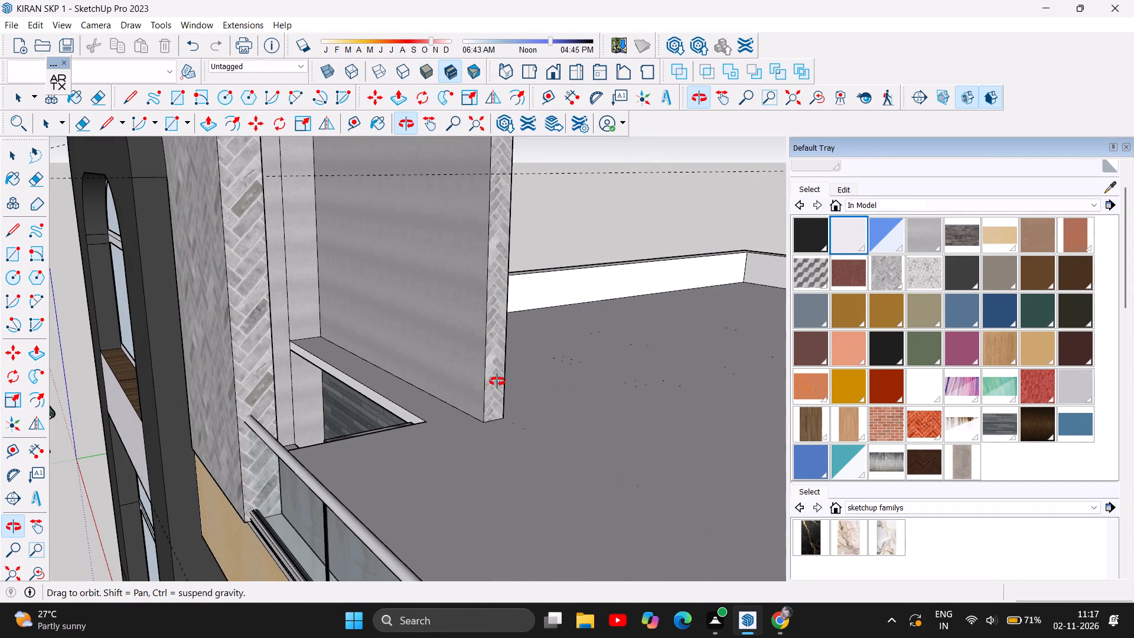
pyautogui.scroll(-4, 496, 383)
pyautogui.moveTo(512, 332); pyautogui.dragTo(497, 300)
pyautogui.scroll(2, 432, 245)
pyautogui.moveTo(396, 236); pyautogui.dragTo(405, 230)
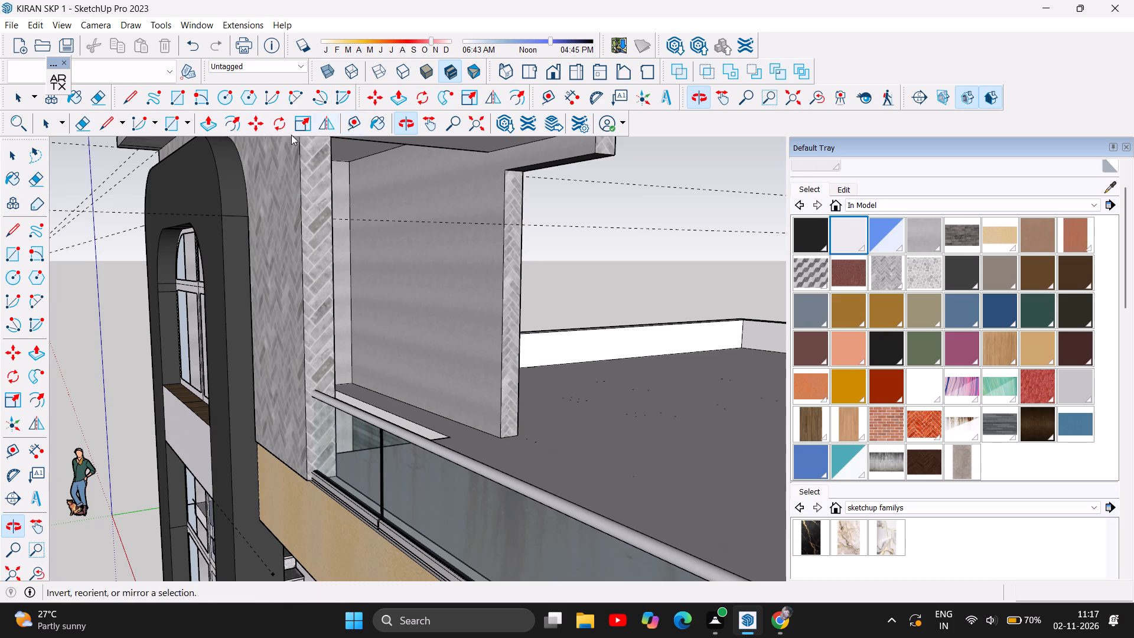
# Find the South Asian Subcontinent Mural wallpaper in the Architextures library and import it as a model material.
pyautogui.click(60, 77)
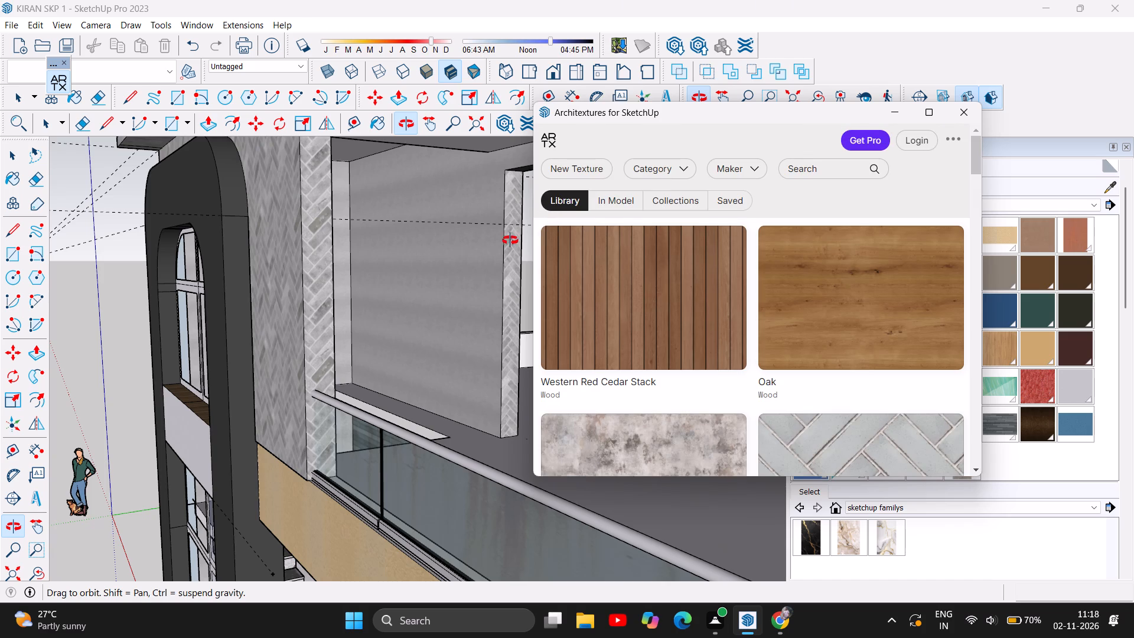
pyautogui.scroll(-3, 784, 324)
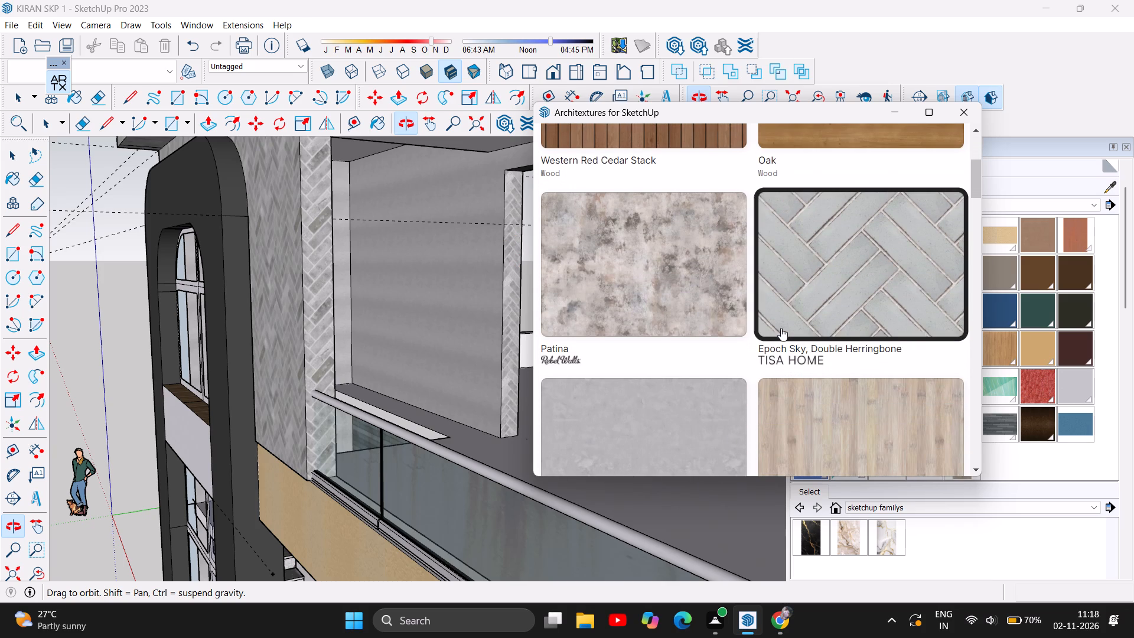
pyautogui.scroll(-1, 781, 328)
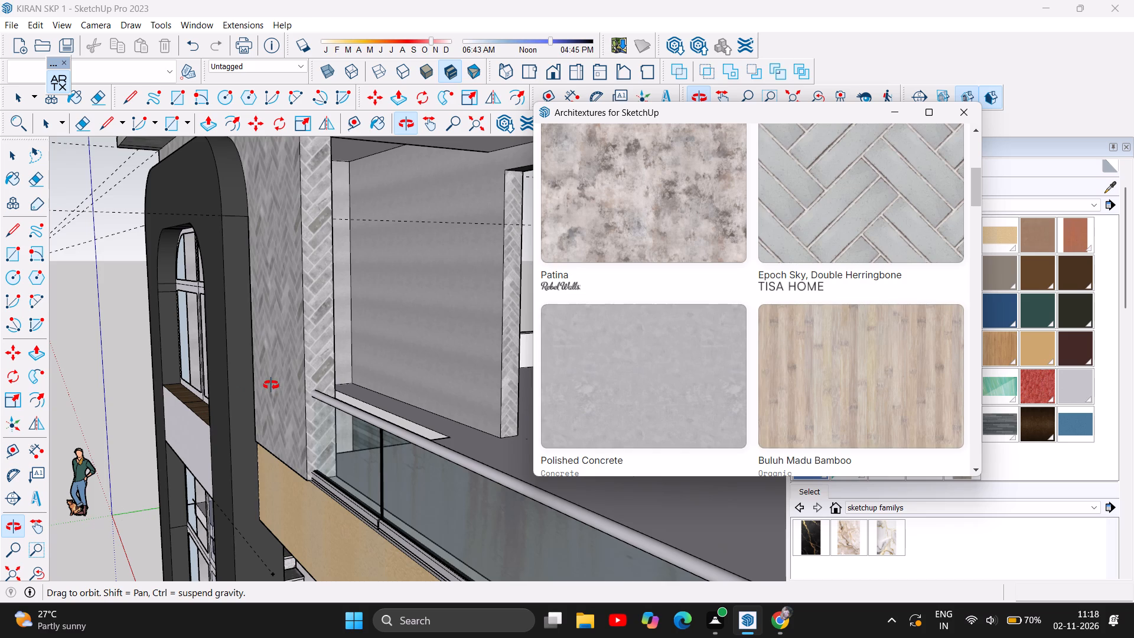
pyautogui.scroll(-2, 282, 374)
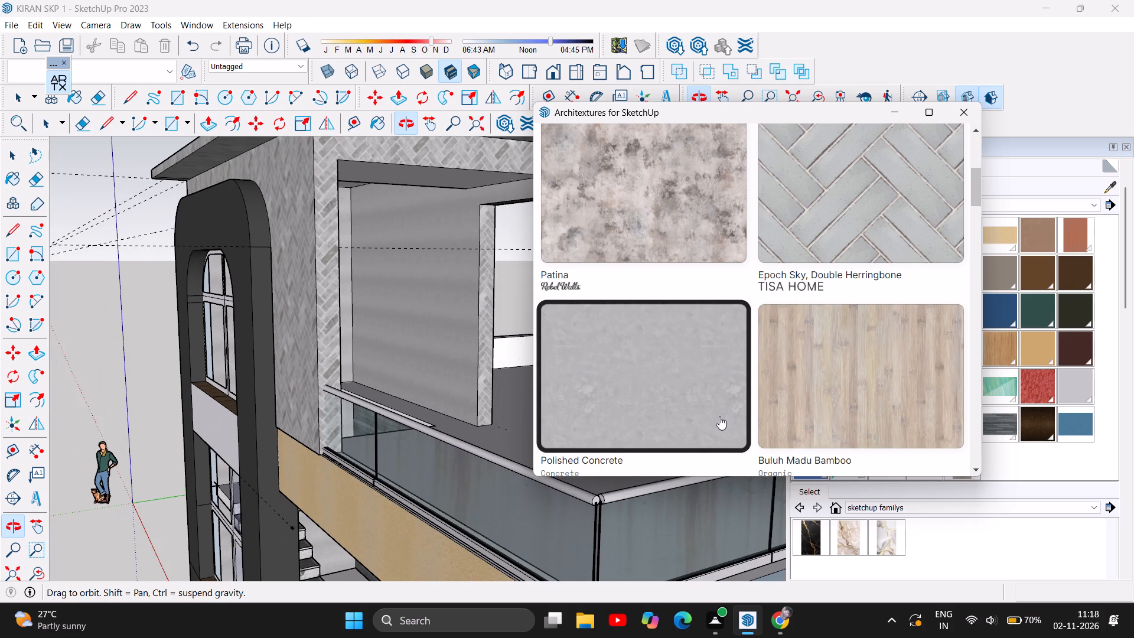
pyautogui.scroll(-1, 719, 416)
pyautogui.scroll(-4, 813, 372)
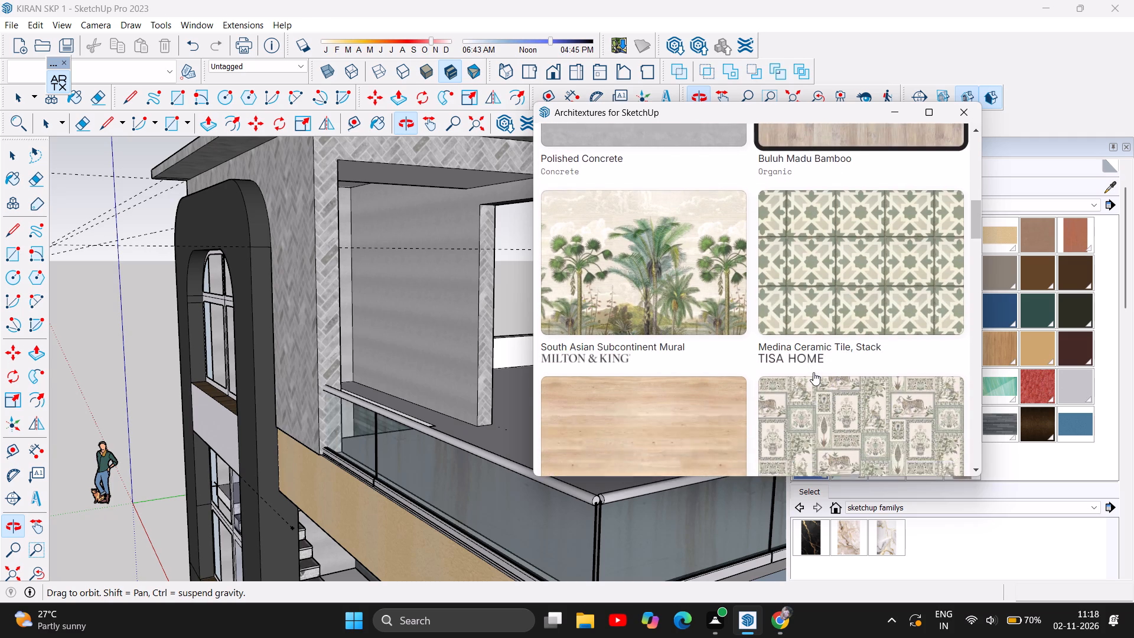
pyautogui.click(659, 212)
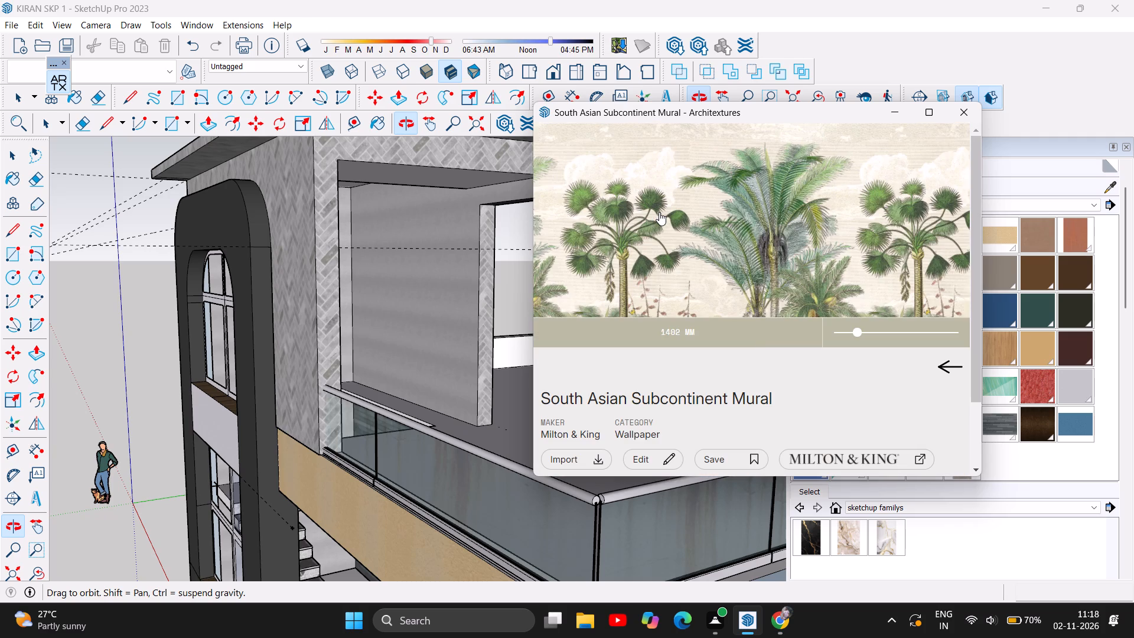
pyautogui.scroll(-1, 835, 315)
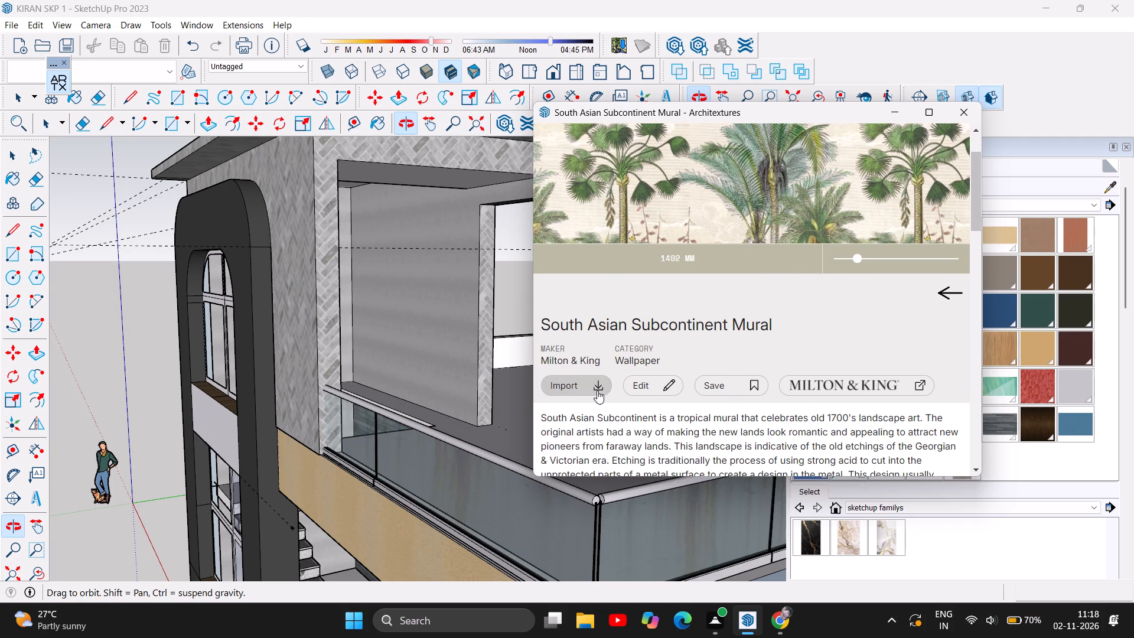
pyautogui.click(596, 388)
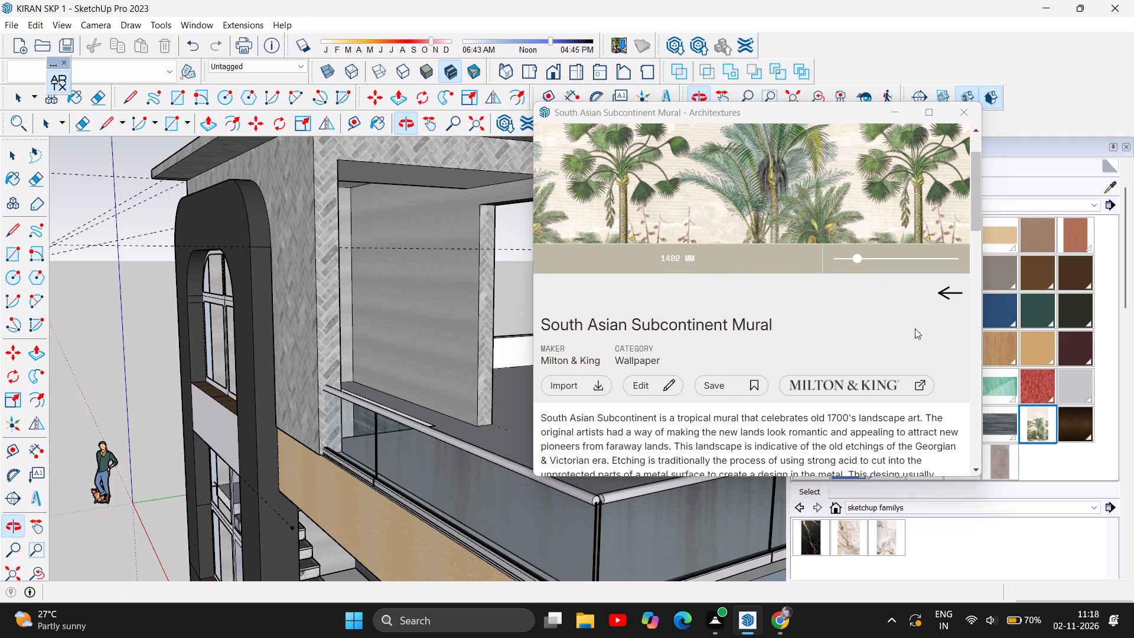
# Look through the related Milton & King wallpaper textures on the mural's page and return to the texture library.
pyautogui.scroll(-10, 760, 409)
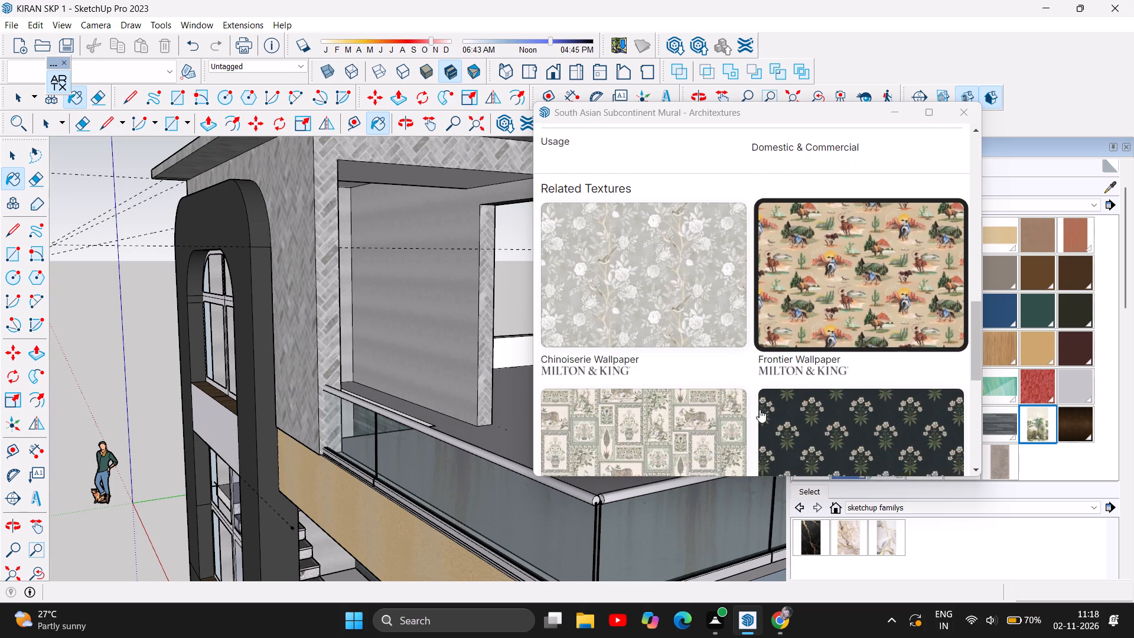
pyautogui.scroll(-4, 760, 409)
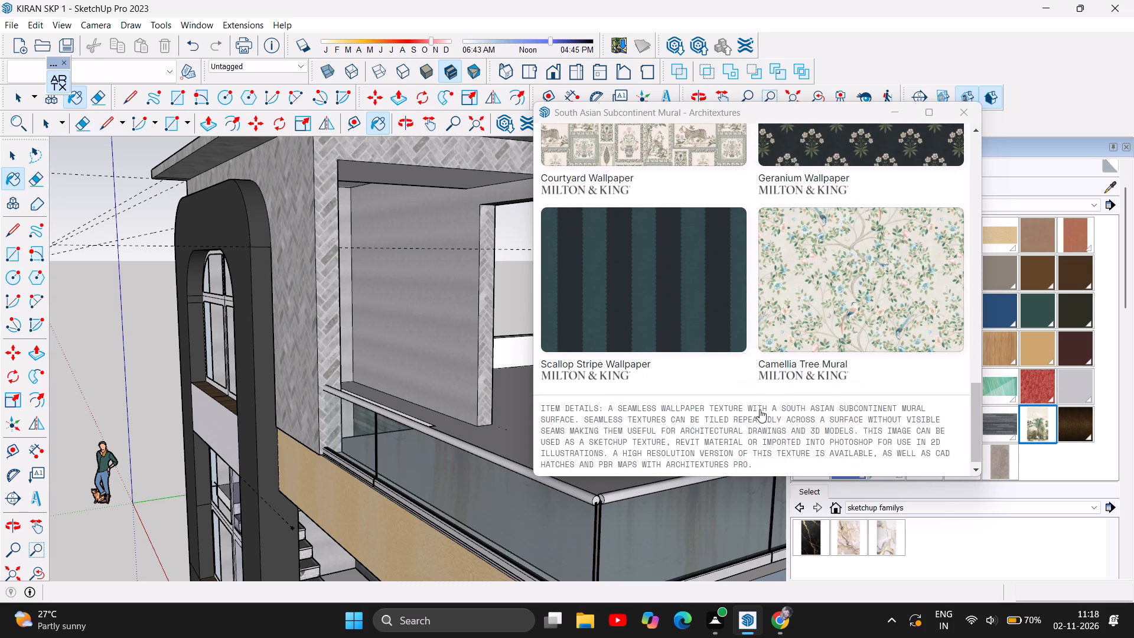
pyautogui.scroll(-3, 760, 409)
pyautogui.scroll(6, 760, 409)
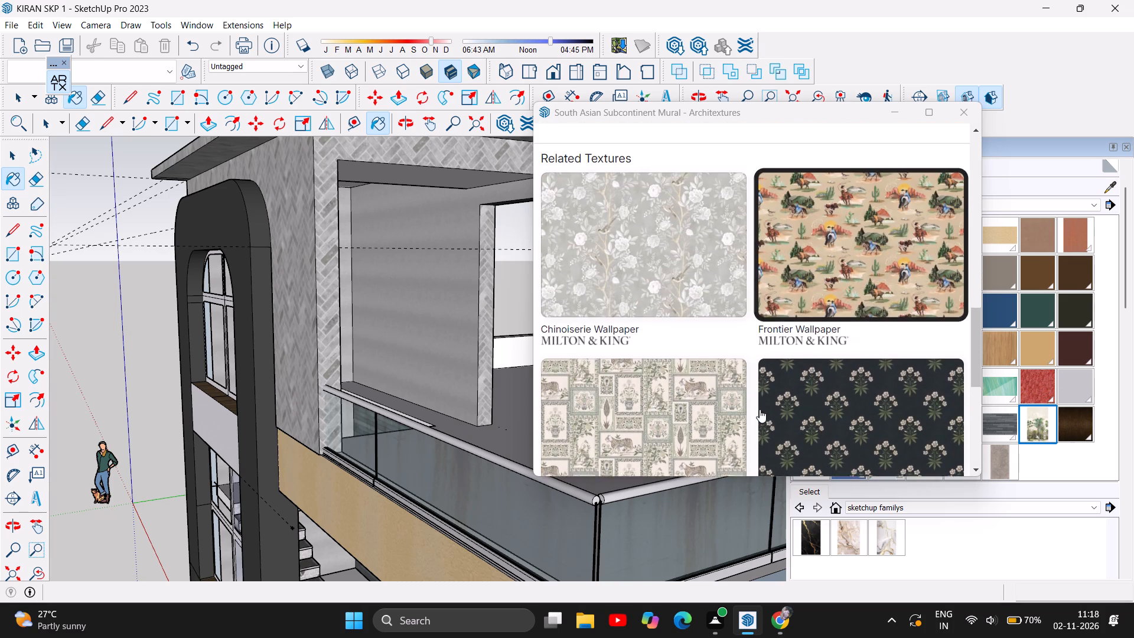
pyautogui.scroll(5, 820, 351)
pyautogui.scroll(3, 897, 287)
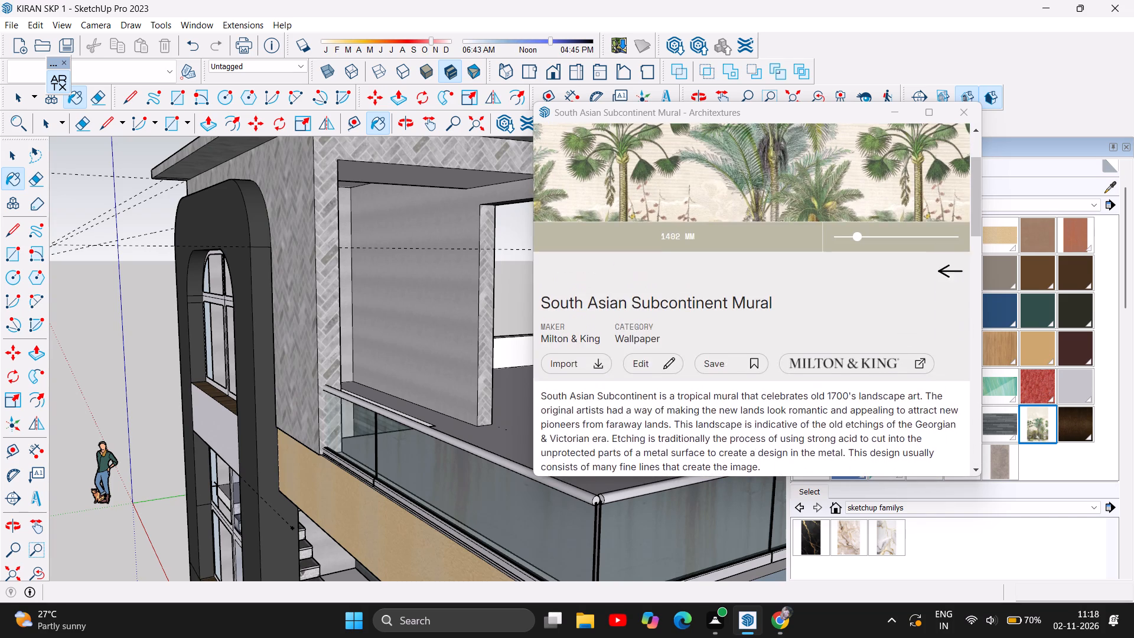
pyautogui.scroll(1, 897, 287)
pyautogui.click(947, 351)
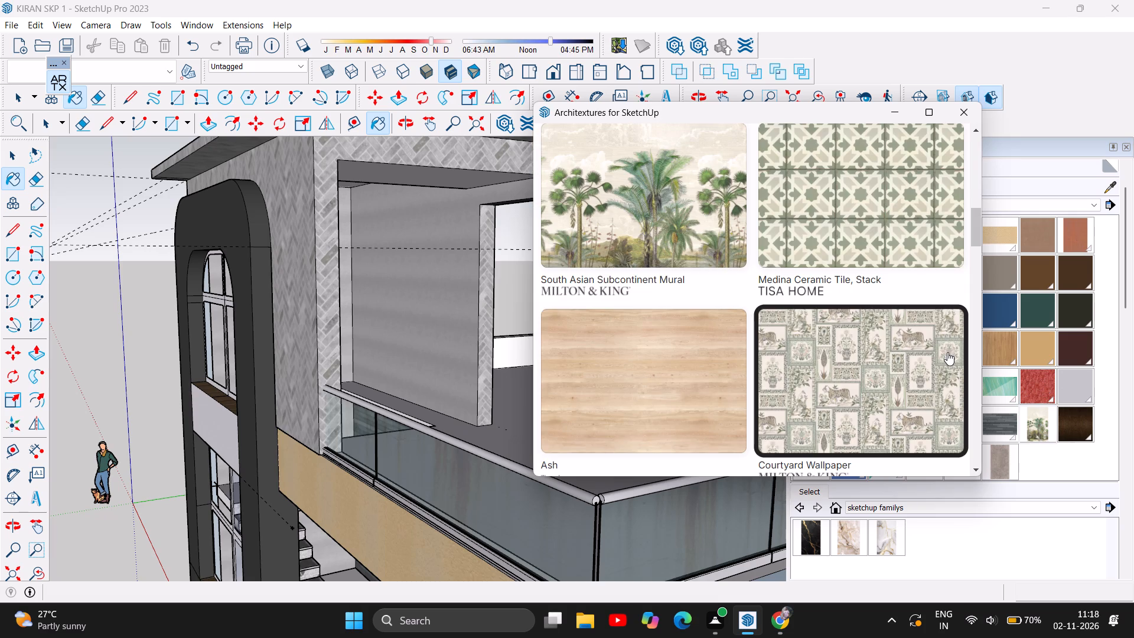
# Preview the South Asian Subcontinent Mural at several zoom scales, close up and wide, and return to the library.
pyautogui.click(682, 220)
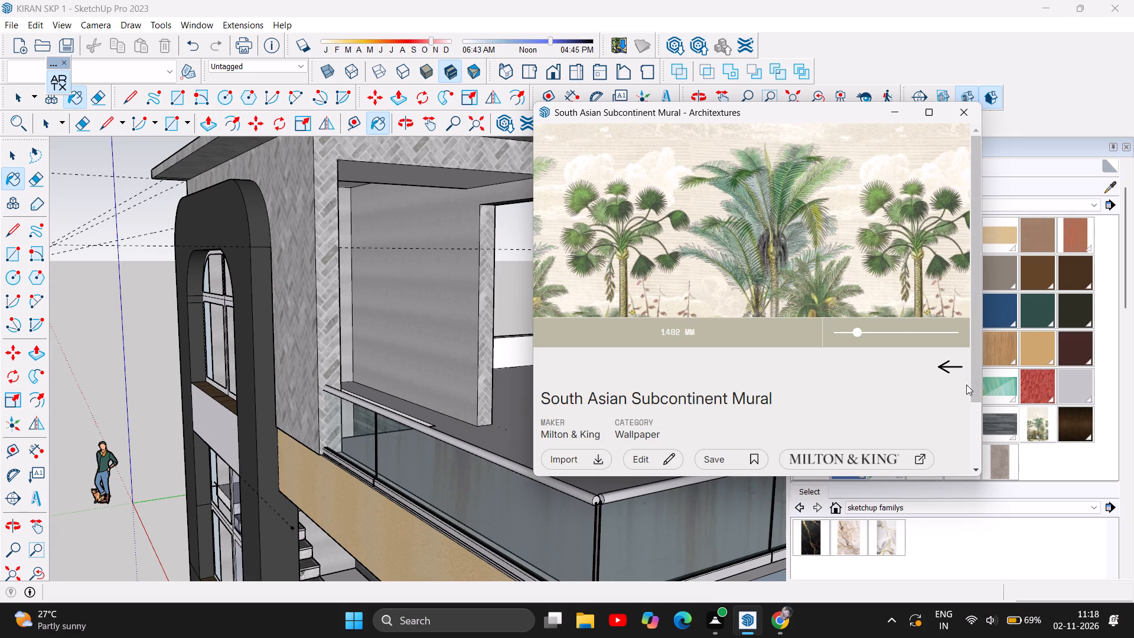
pyautogui.click(895, 330)
pyautogui.click(929, 329)
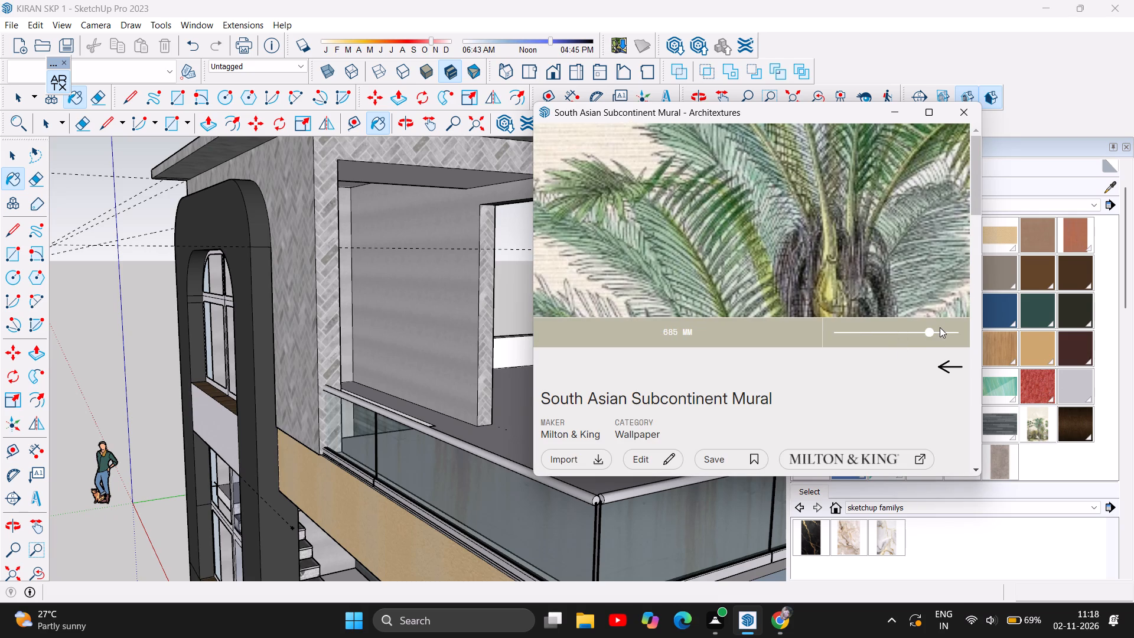
pyautogui.click(940, 327)
pyautogui.click(889, 334)
pyautogui.click(852, 333)
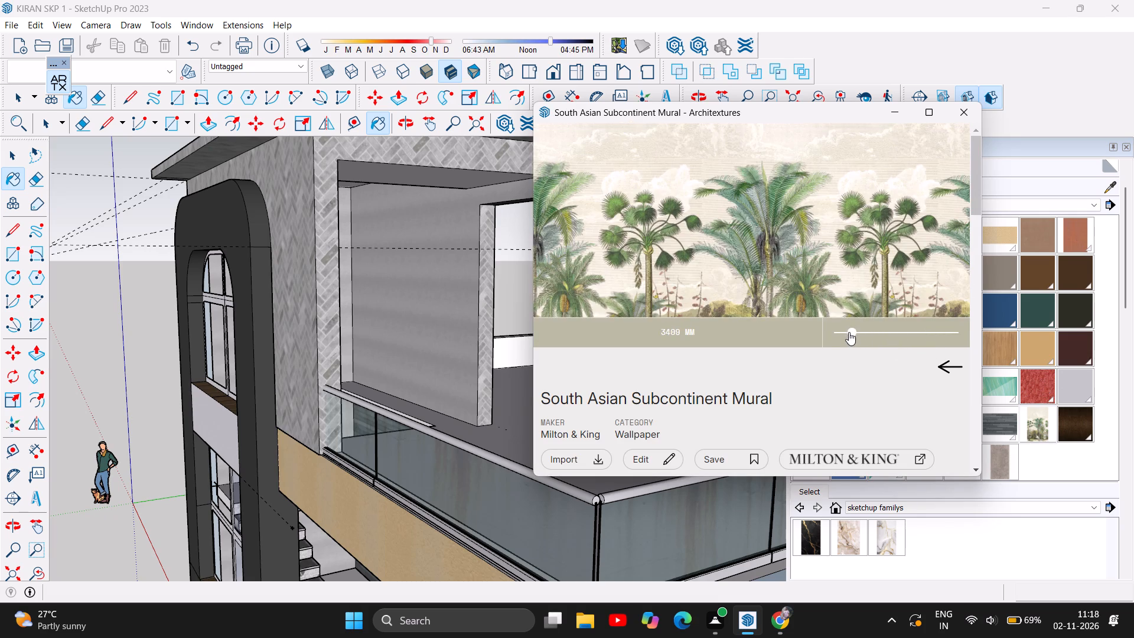
pyautogui.click(835, 331)
pyautogui.click(829, 330)
pyautogui.click(856, 328)
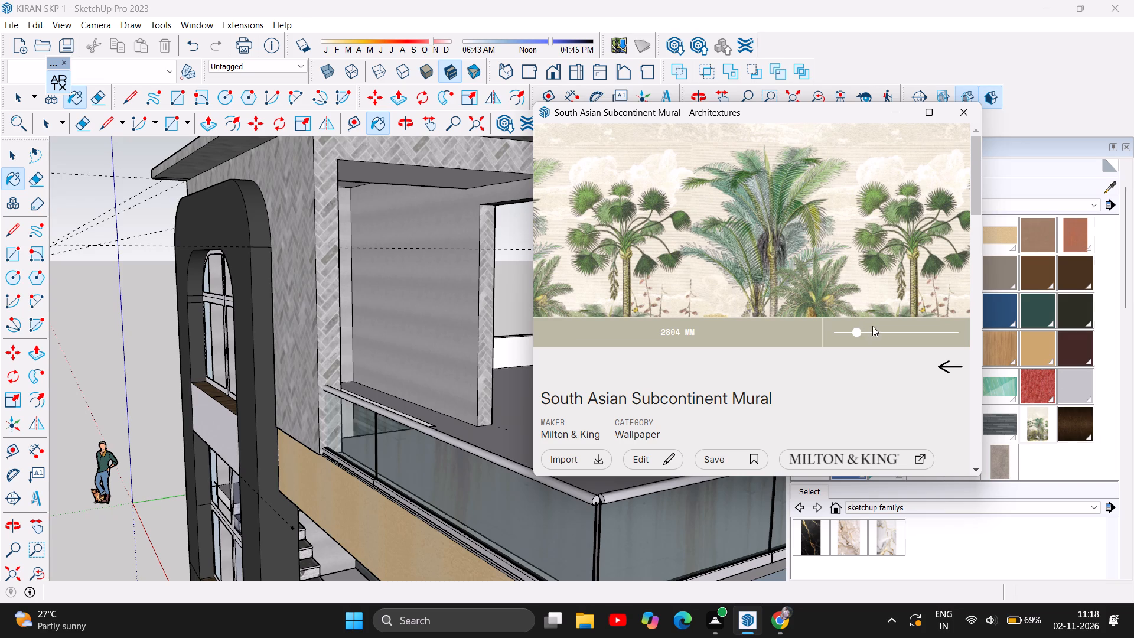
pyautogui.click(941, 369)
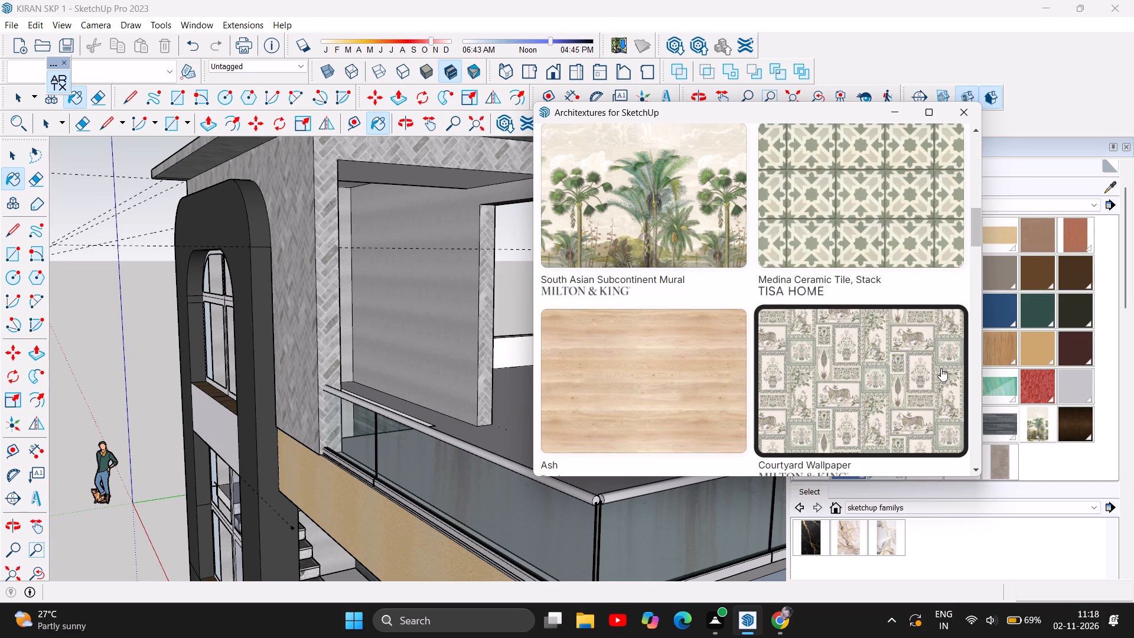
# Browse the remaining wood, stone, tile, metal and concrete textures to the end of the Architextures library page and close it.
pyautogui.scroll(-7, 891, 416)
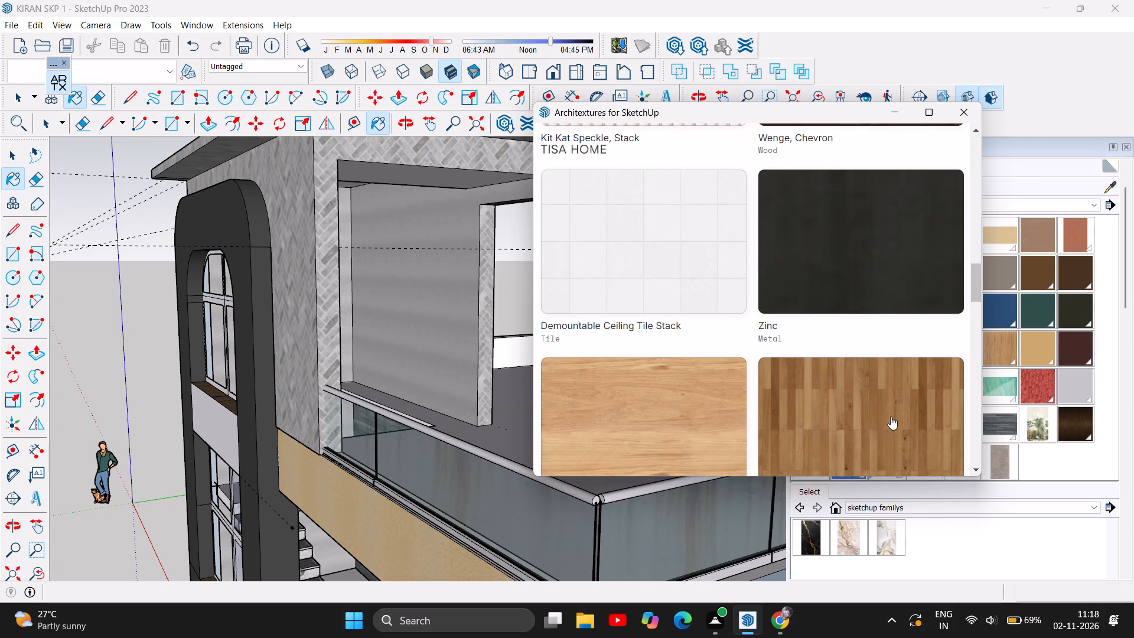
pyautogui.scroll(-8, 891, 416)
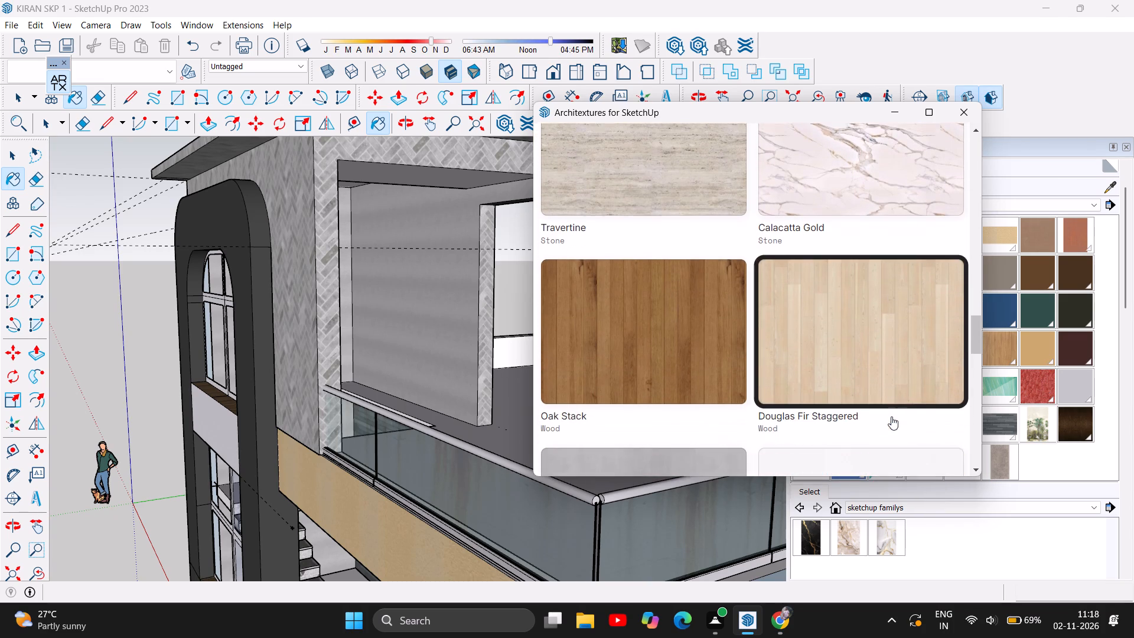
pyautogui.scroll(-7, 891, 416)
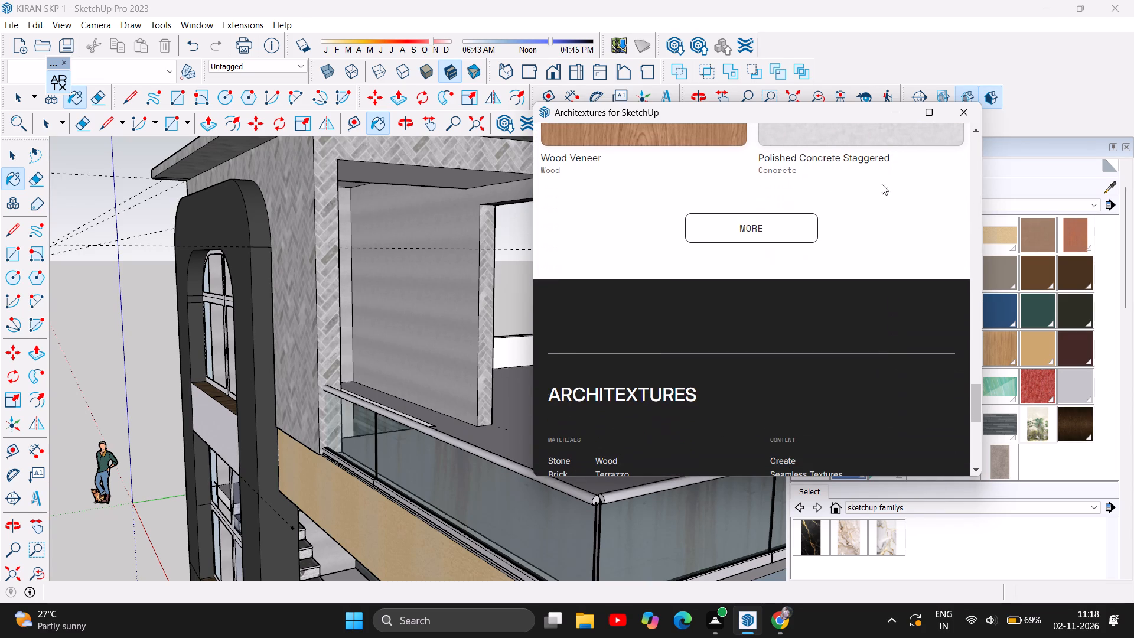
pyautogui.click(954, 110)
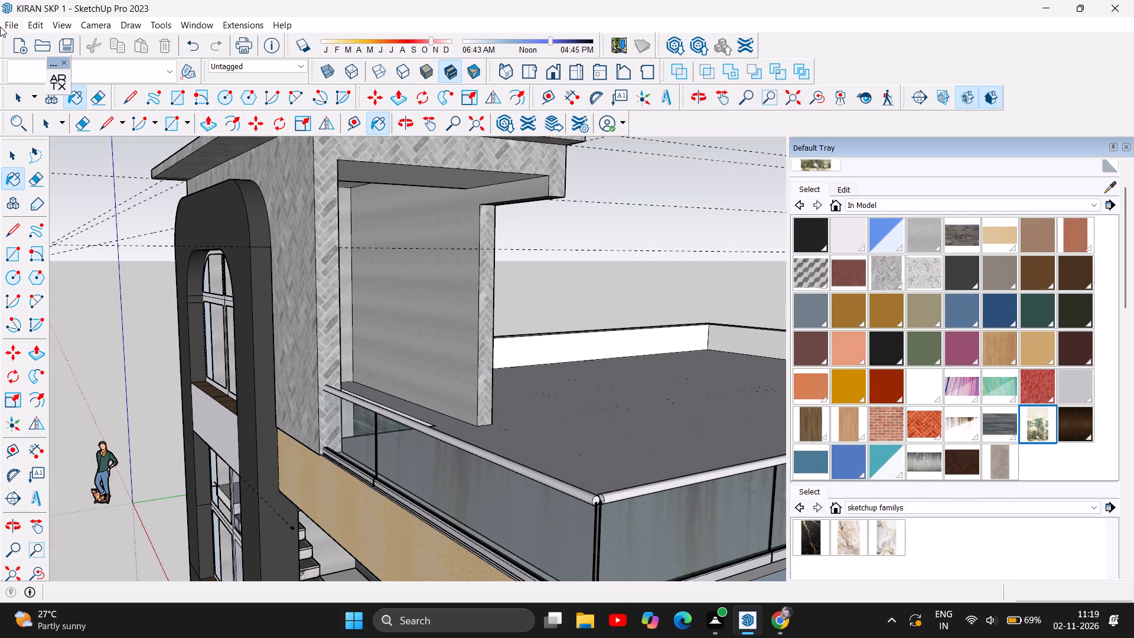
# Start a file import into the model, opening the file chooser.
pyautogui.click(21, 22)
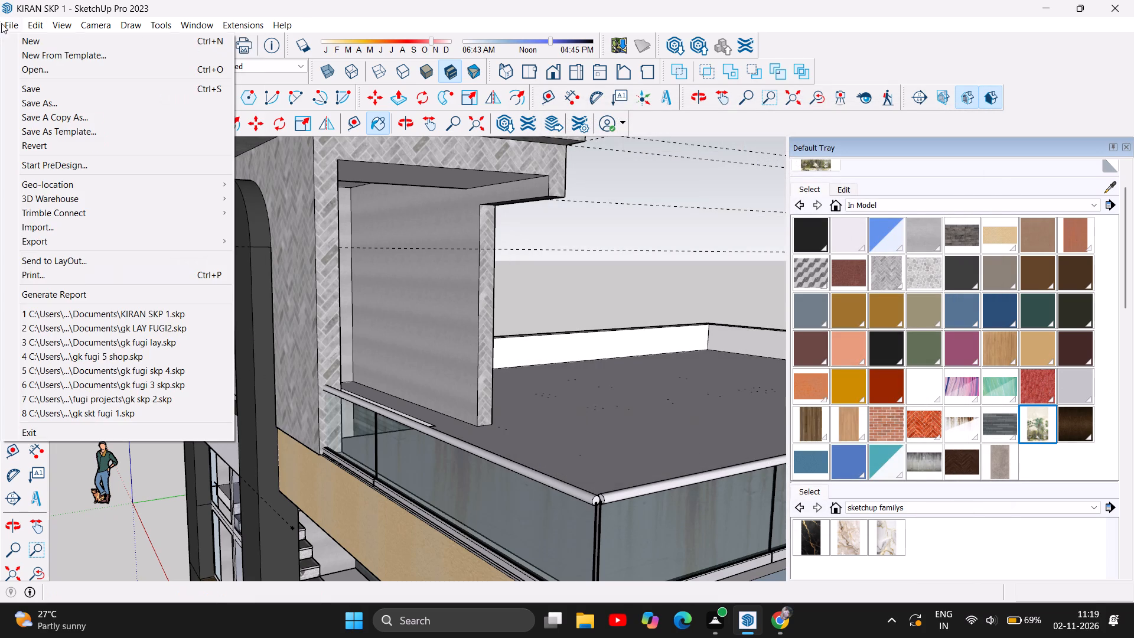
pyautogui.click(54, 229)
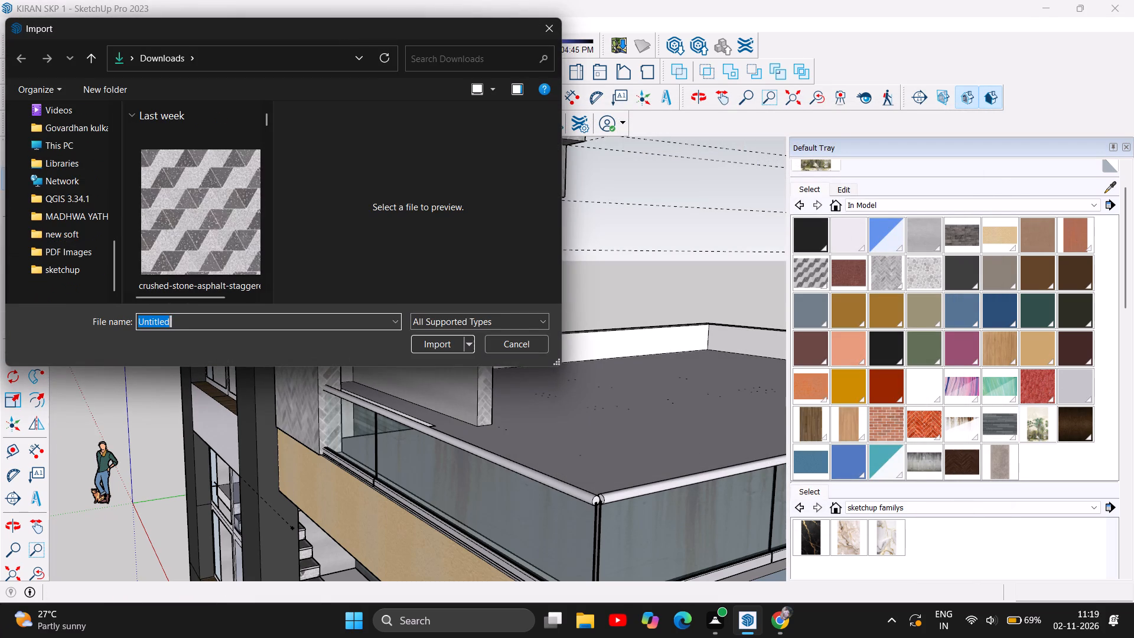
# Import wood-peeling-paint-weathered-800-mm-architextures from Downloads as an image and place it small in the open space above the terrace.
pyautogui.scroll(-5, 207, 218)
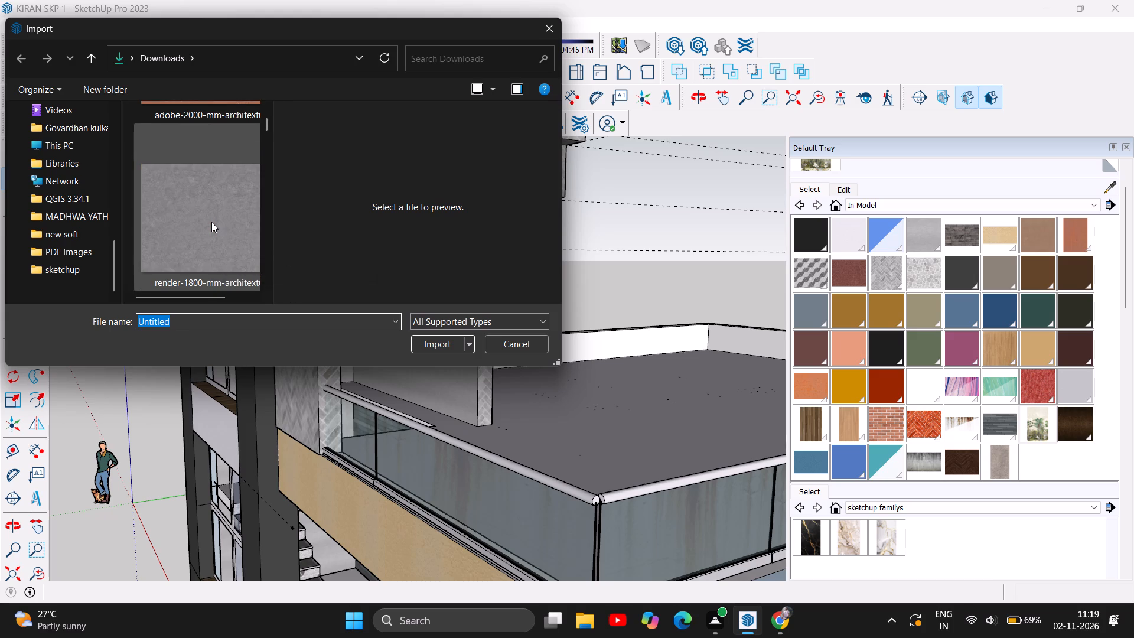
pyautogui.scroll(-2, 211, 222)
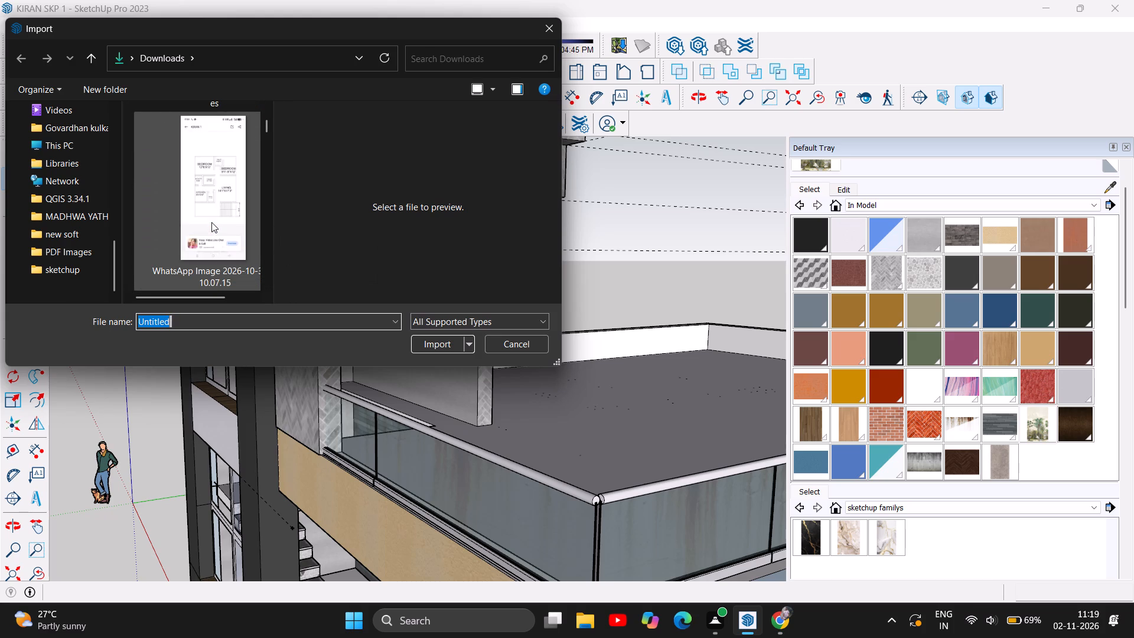
pyautogui.scroll(-2, 211, 222)
pyautogui.scroll(1, 211, 222)
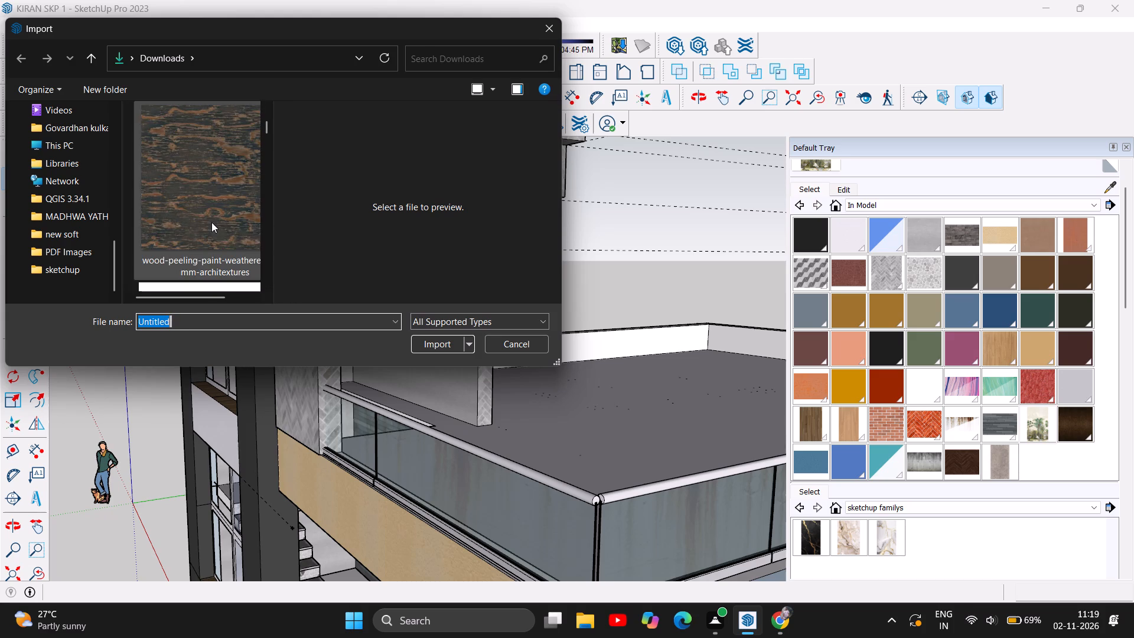
pyautogui.click(211, 222)
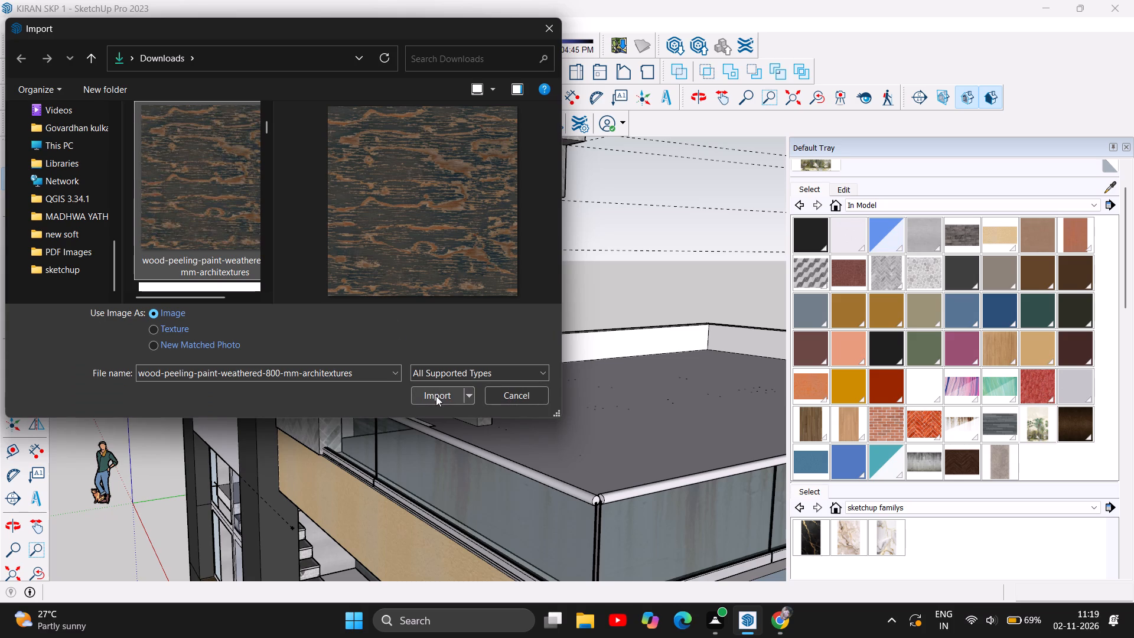
pyautogui.click(436, 396)
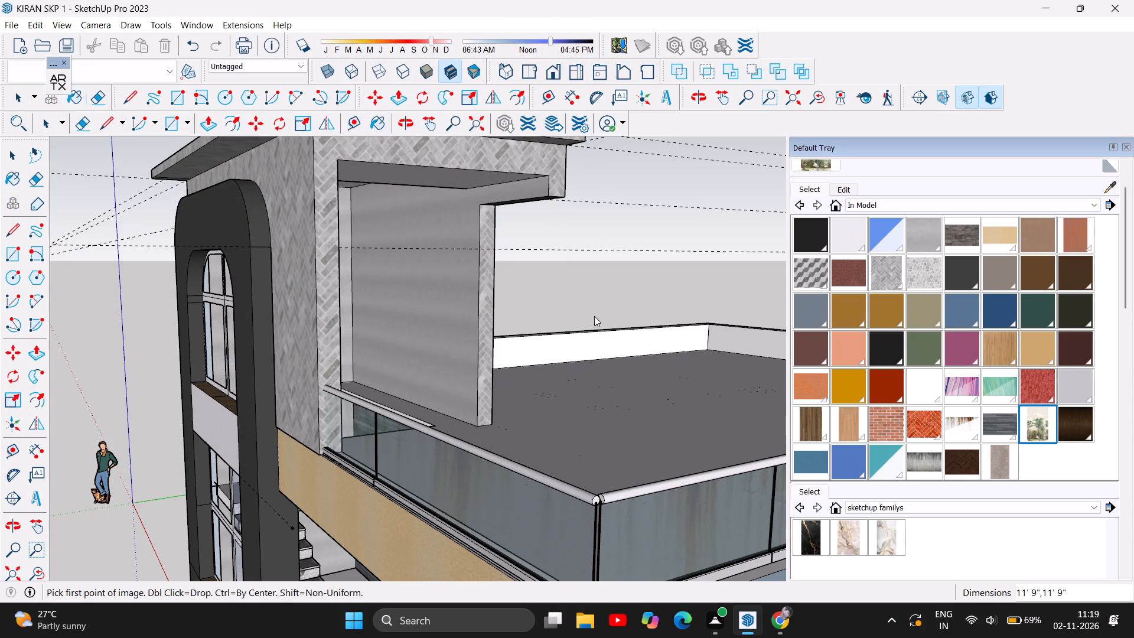
pyautogui.click(592, 260)
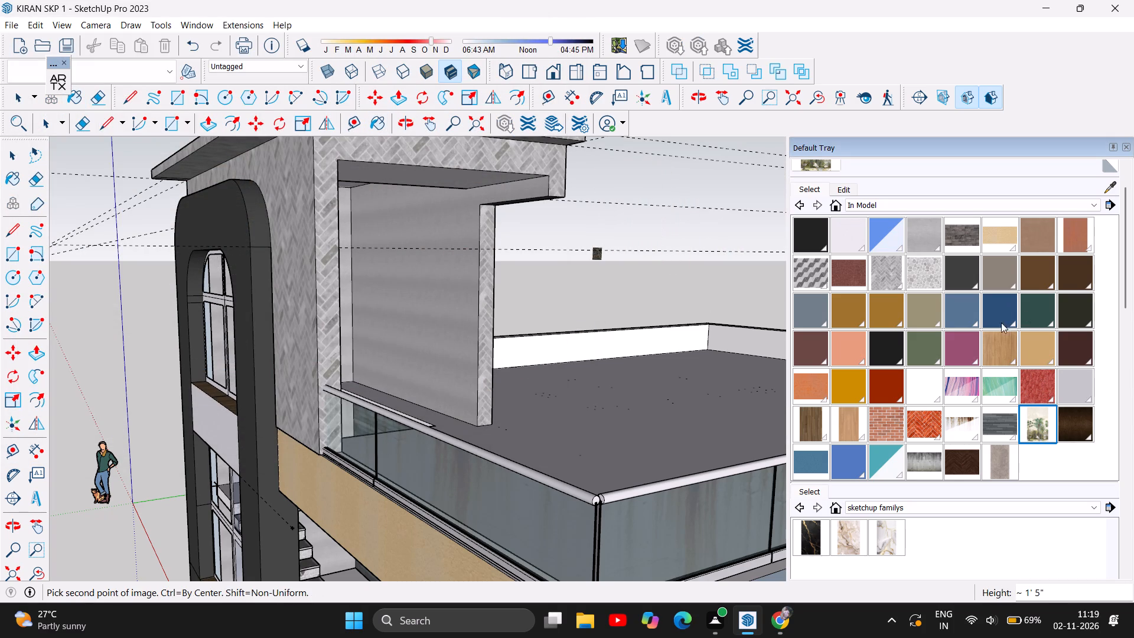
pyautogui.click(620, 294)
# Turn the placed weathered wood image into a model material.
pyautogui.rightClick(571, 284)
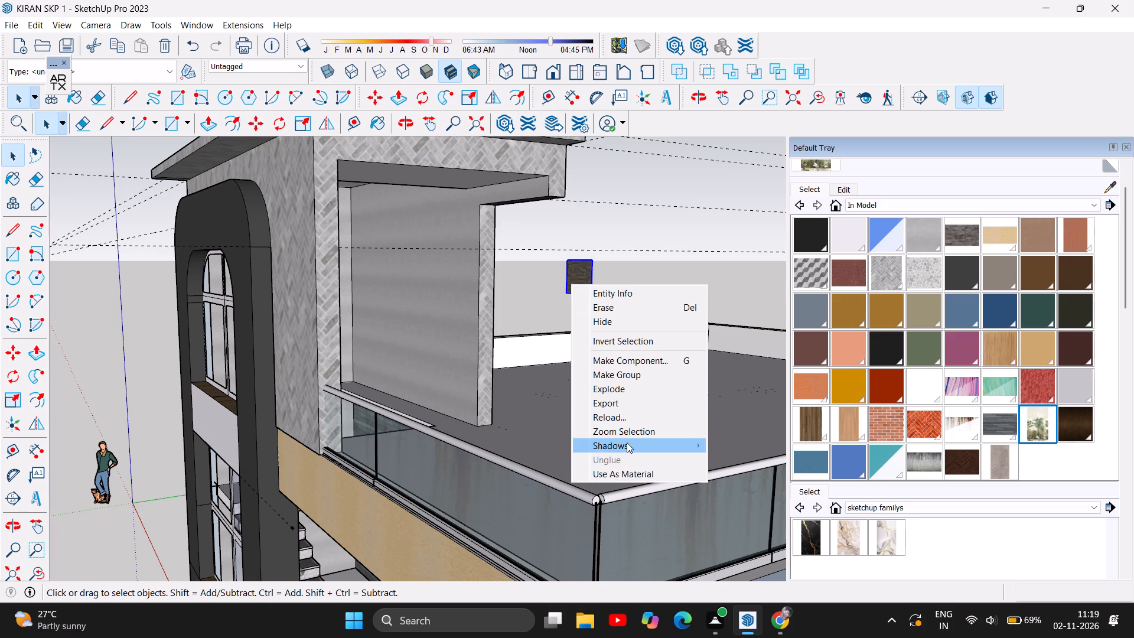
pyautogui.click(610, 471)
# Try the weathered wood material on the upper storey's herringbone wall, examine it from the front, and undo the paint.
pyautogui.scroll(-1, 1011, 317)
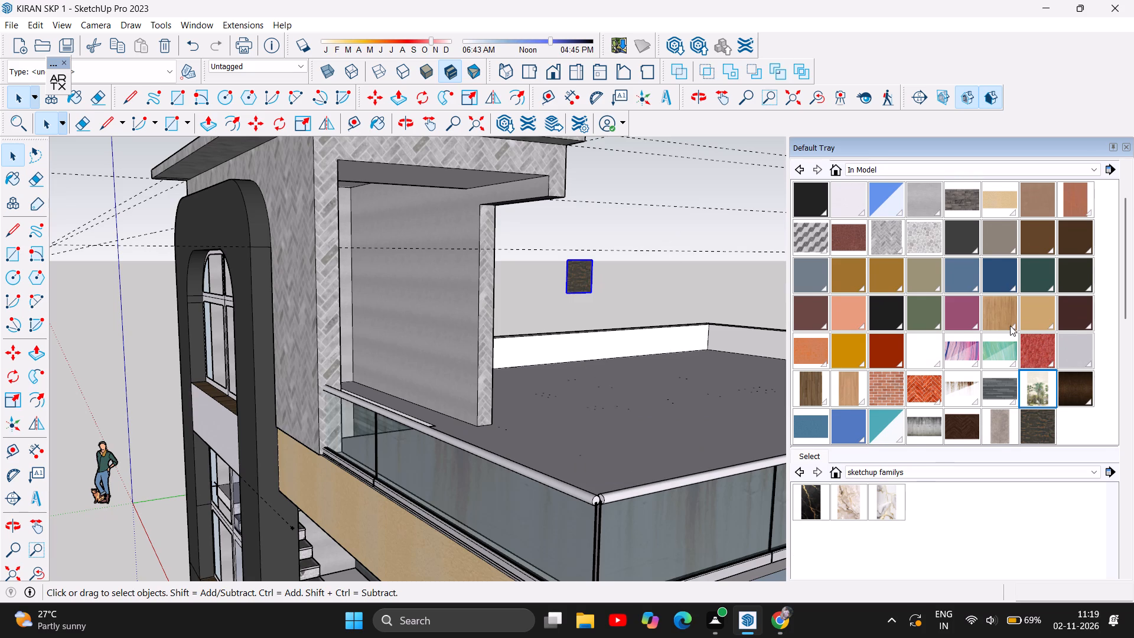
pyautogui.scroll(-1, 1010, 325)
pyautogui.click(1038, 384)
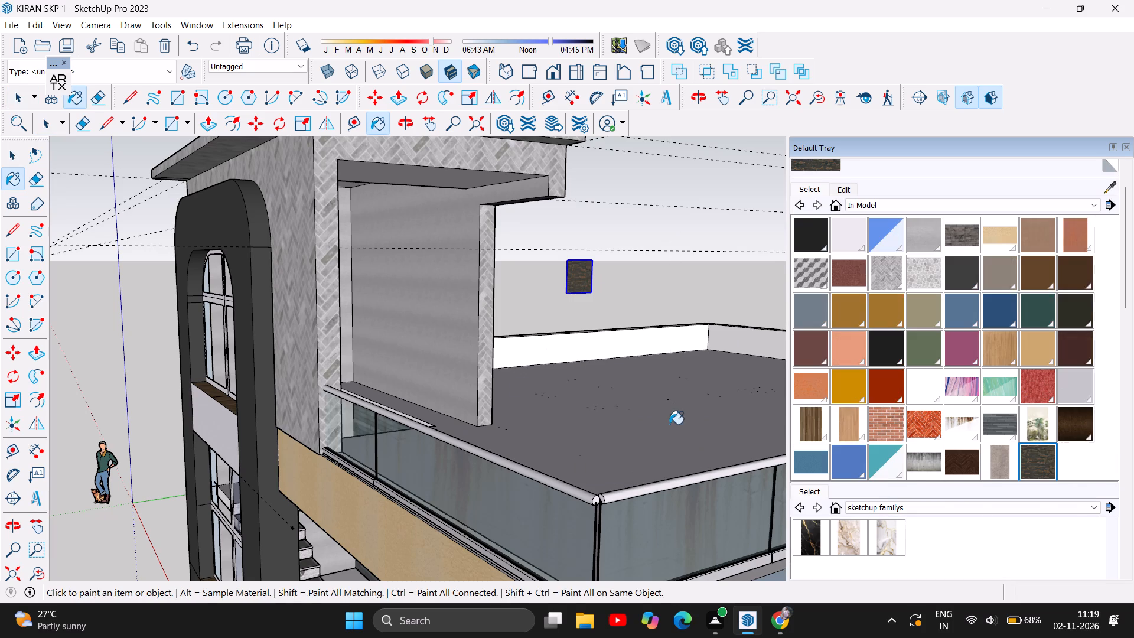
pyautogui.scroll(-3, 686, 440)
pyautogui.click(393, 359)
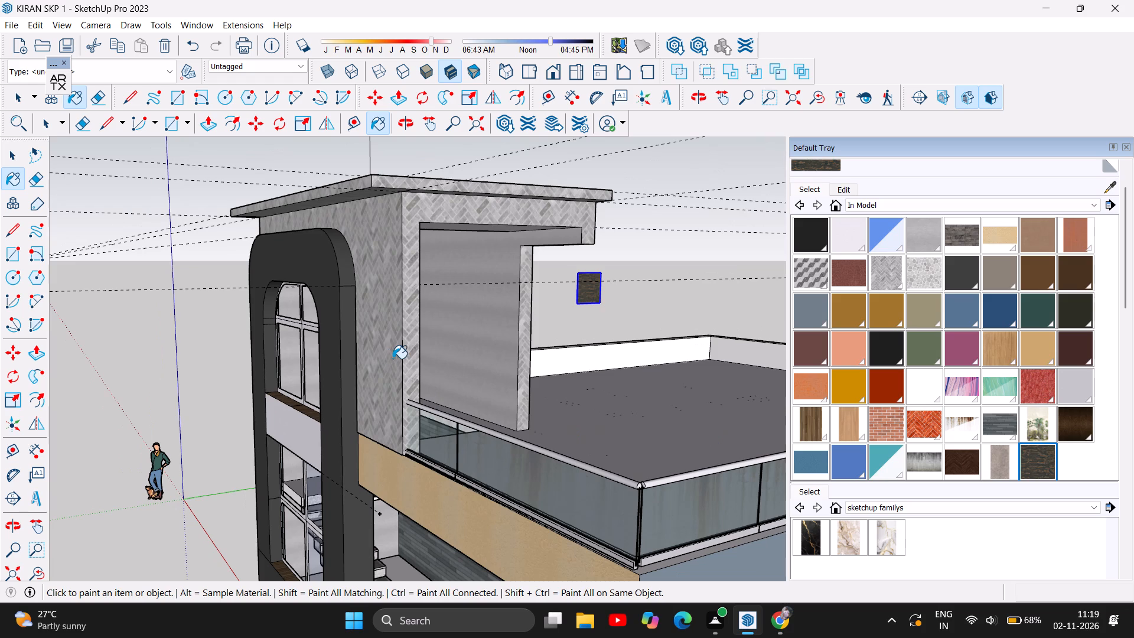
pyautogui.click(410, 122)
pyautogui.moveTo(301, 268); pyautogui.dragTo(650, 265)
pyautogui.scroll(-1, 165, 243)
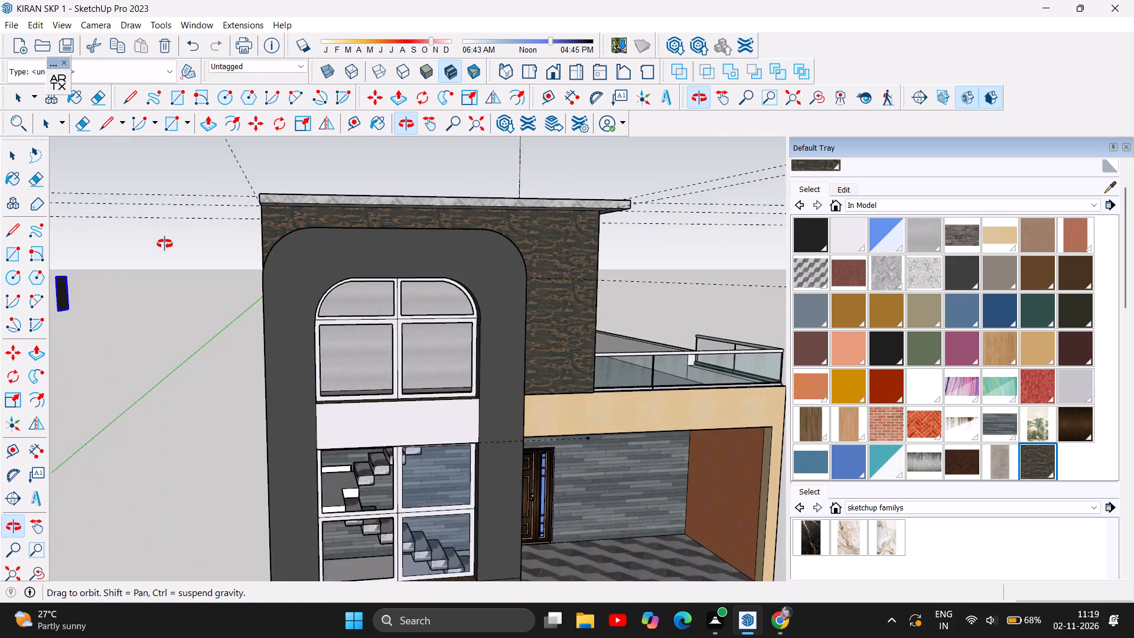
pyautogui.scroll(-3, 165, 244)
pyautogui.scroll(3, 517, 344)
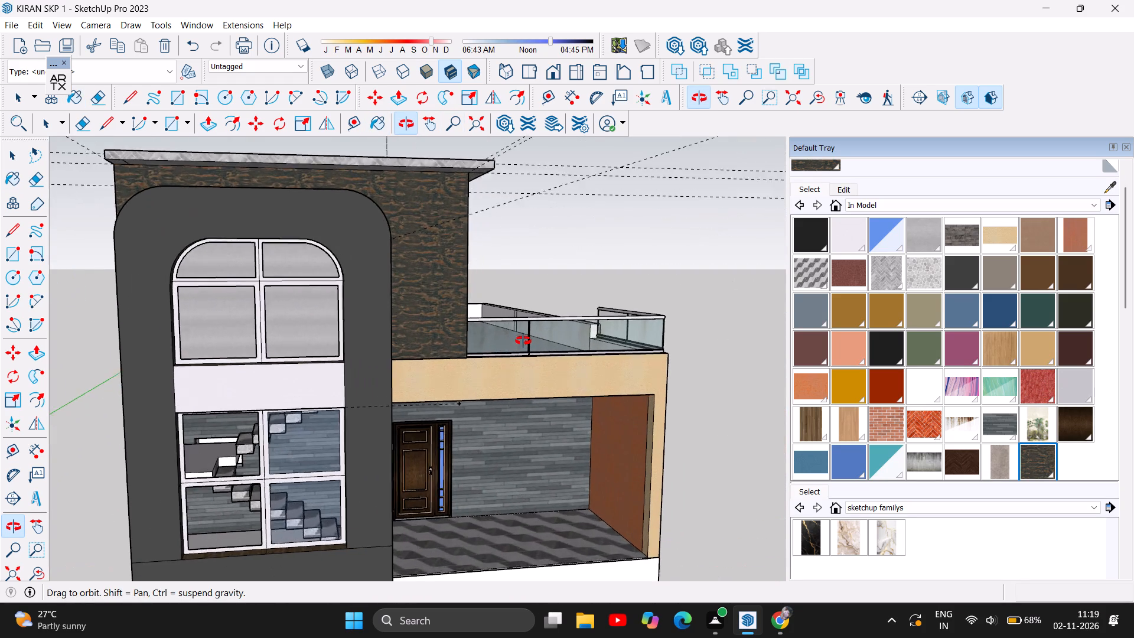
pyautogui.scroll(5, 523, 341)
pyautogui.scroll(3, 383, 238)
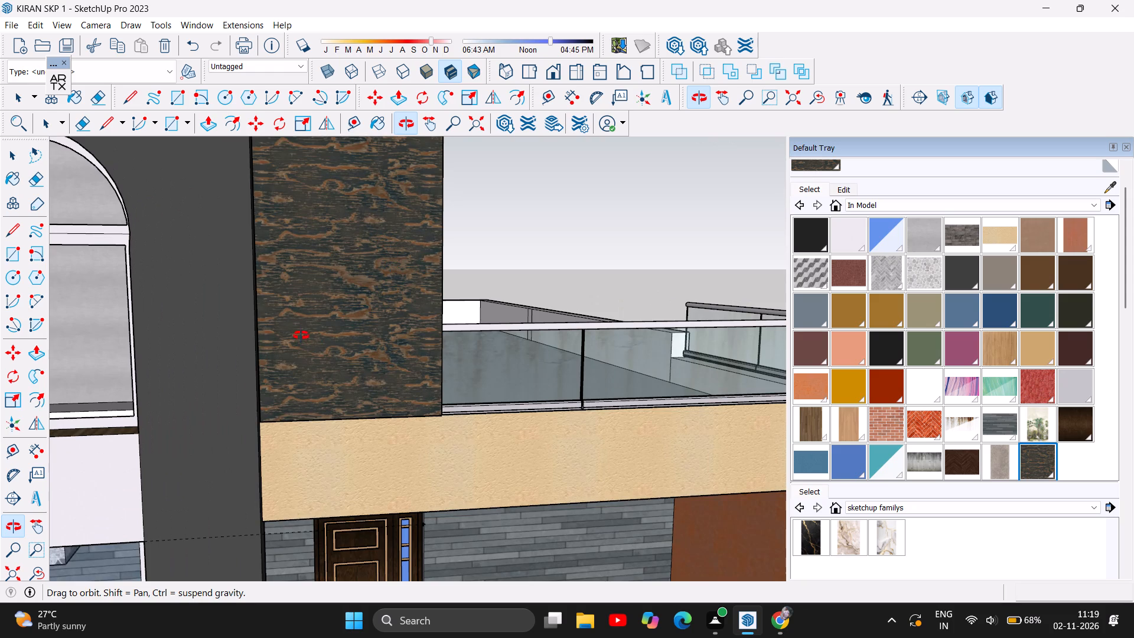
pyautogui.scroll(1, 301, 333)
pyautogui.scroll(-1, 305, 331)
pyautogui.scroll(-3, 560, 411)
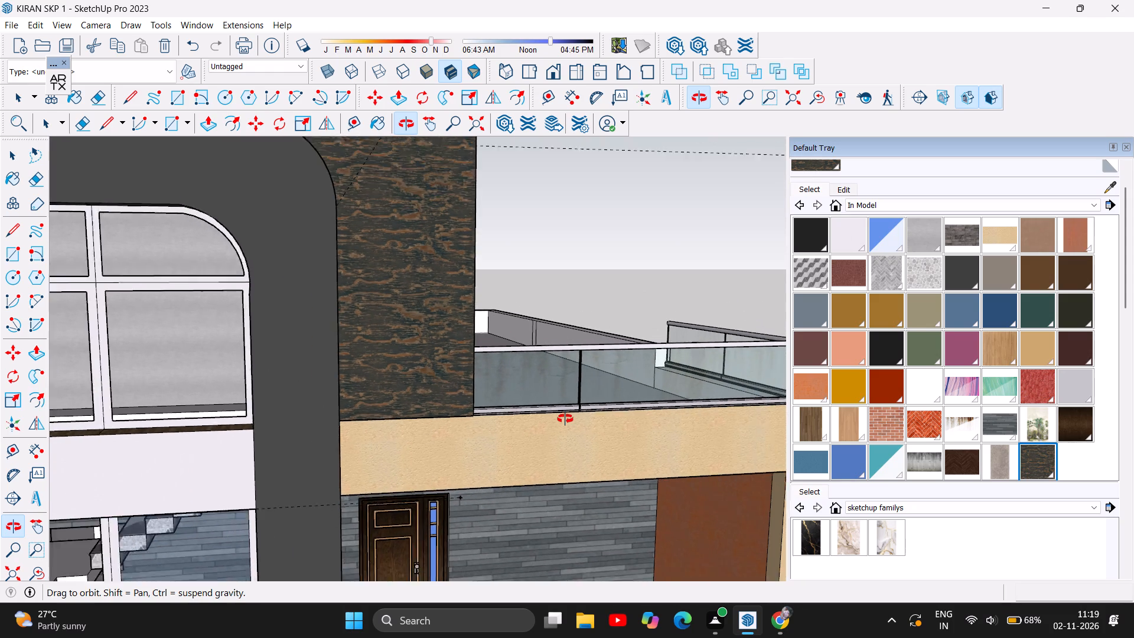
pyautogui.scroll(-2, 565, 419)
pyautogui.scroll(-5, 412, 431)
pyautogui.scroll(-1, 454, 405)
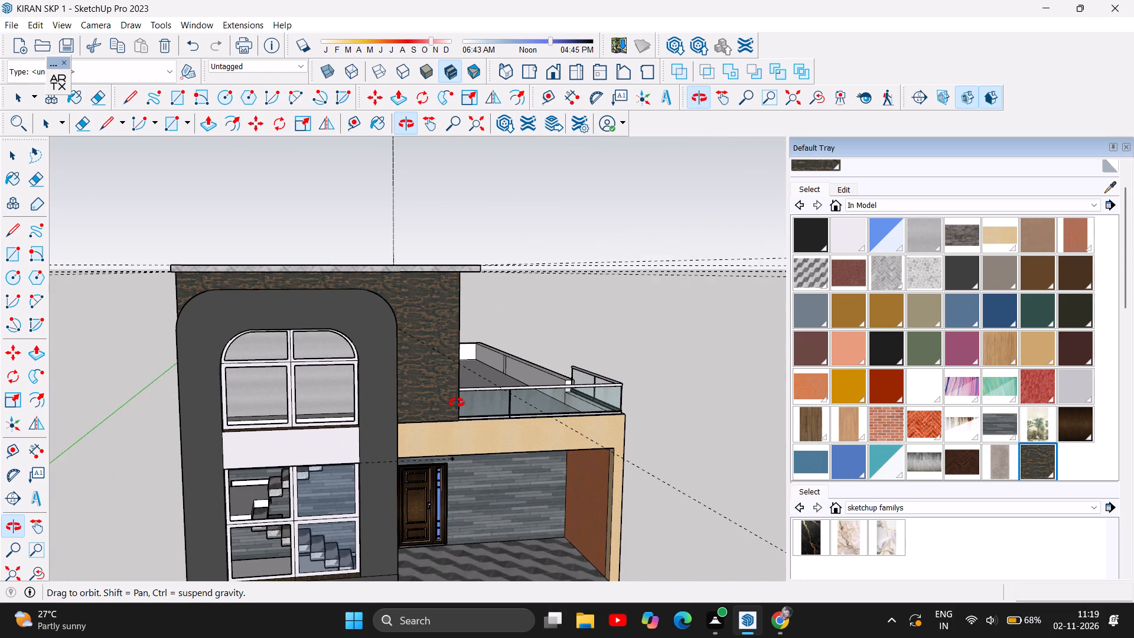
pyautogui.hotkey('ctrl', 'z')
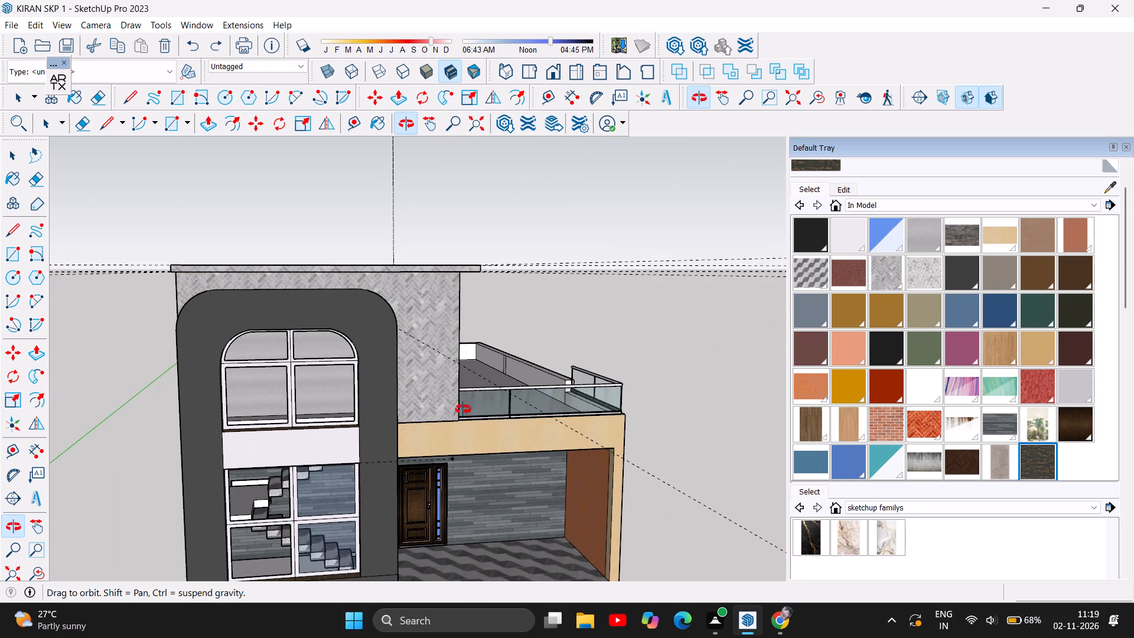
# Paint the dark arched frame around the tall front windows with the weathered wood material.
pyautogui.moveTo(1030, 438); pyautogui.dragTo(978, 469, button='right')
pyautogui.click(1032, 451)
pyautogui.click(386, 385)
# Paint the dark base band beneath the arched window frame with the same weathered wood material.
pyautogui.scroll(-2, 286, 187)
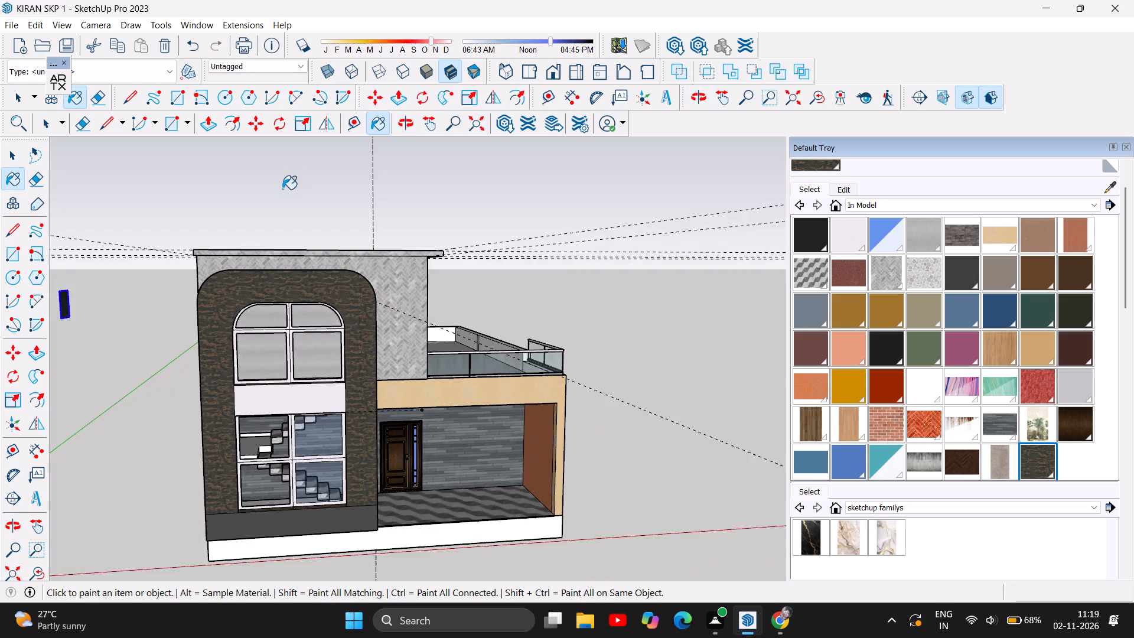
pyautogui.scroll(-2, 282, 189)
pyautogui.scroll(3, 372, 433)
pyautogui.scroll(1, 356, 301)
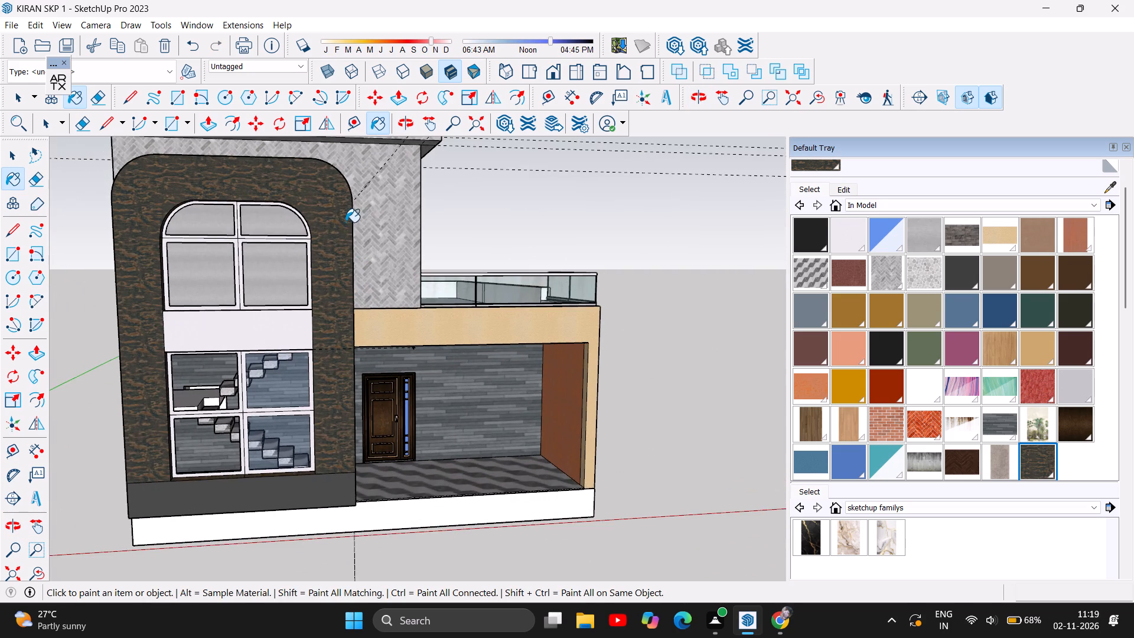
pyautogui.scroll(7, 341, 213)
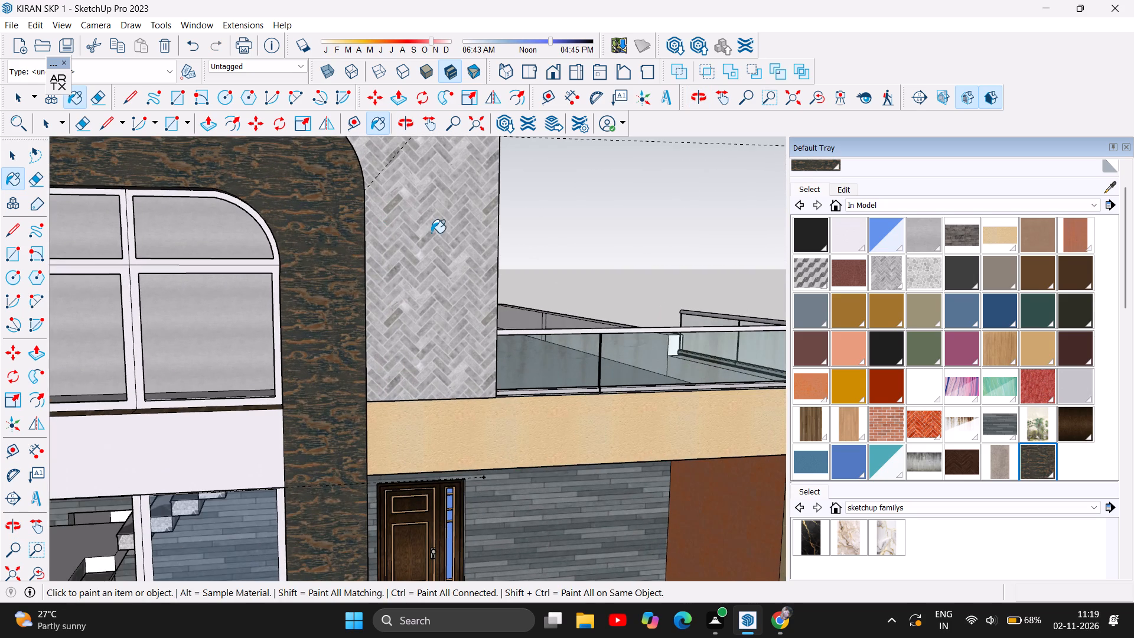
pyautogui.scroll(-3, 243, 364)
pyautogui.scroll(-3, 451, 310)
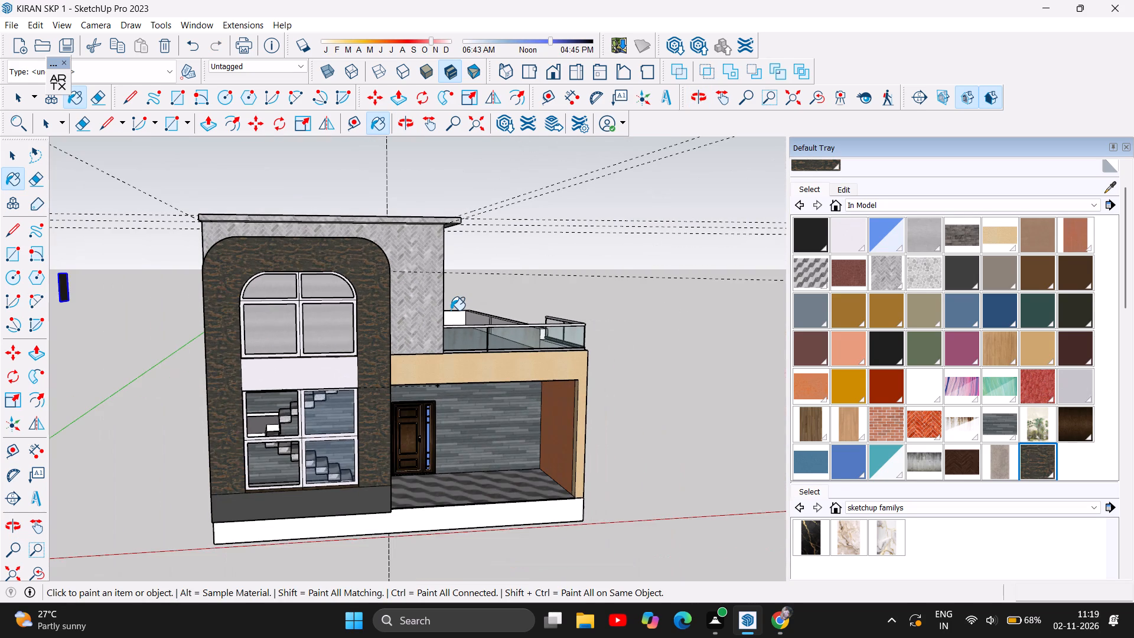
pyautogui.scroll(2, 379, 514)
pyautogui.click(364, 506)
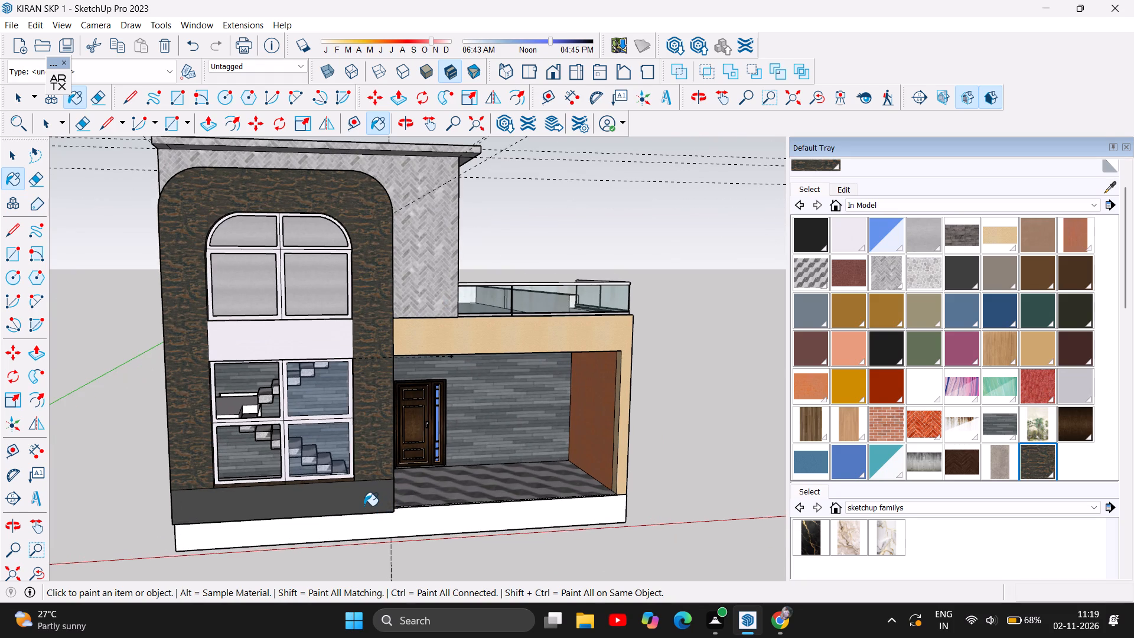
# Look through the Downloads folder in the import dialog for another texture image or material file.
pyautogui.scroll(-2, 199, 516)
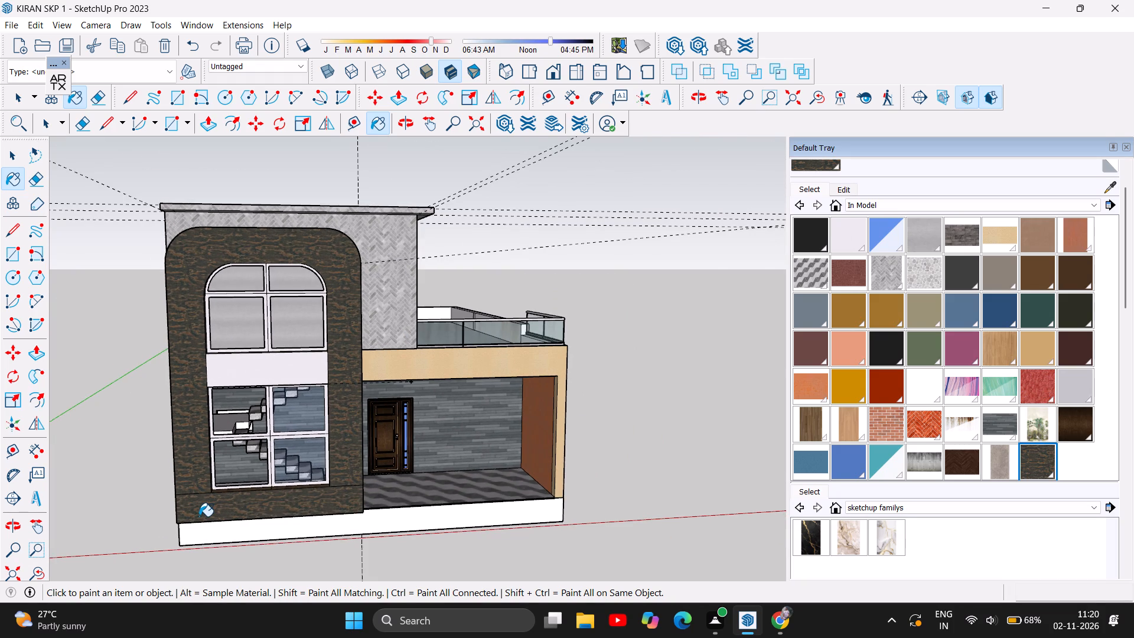
pyautogui.scroll(-3, 199, 516)
pyautogui.scroll(3, 334, 410)
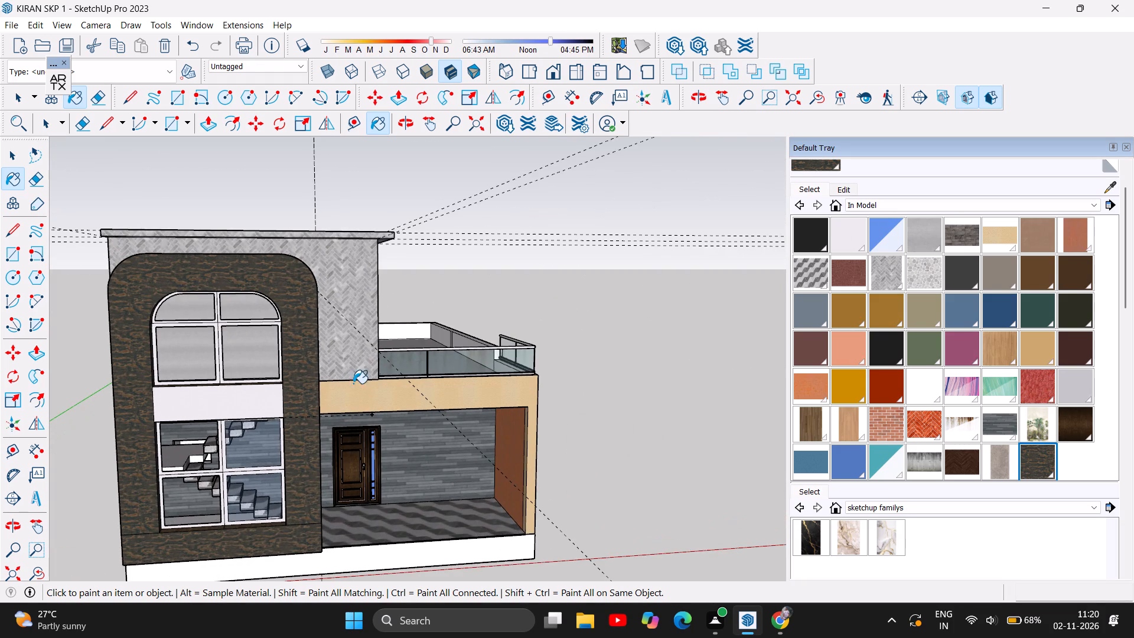
pyautogui.scroll(2, 379, 312)
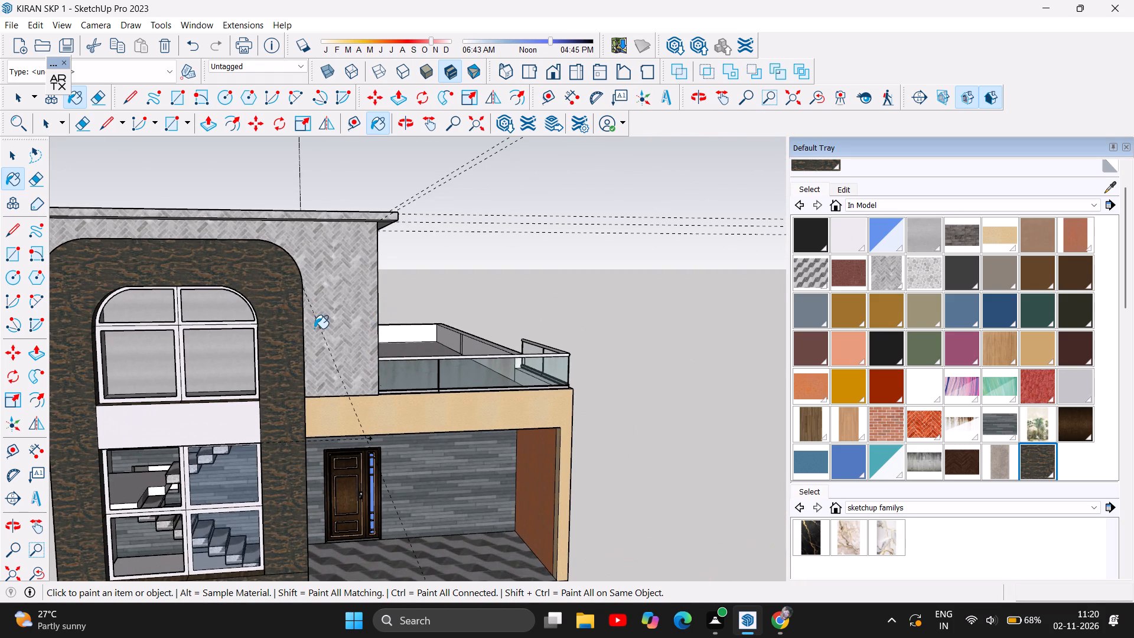
pyautogui.scroll(1, 314, 328)
pyautogui.click(5, 26)
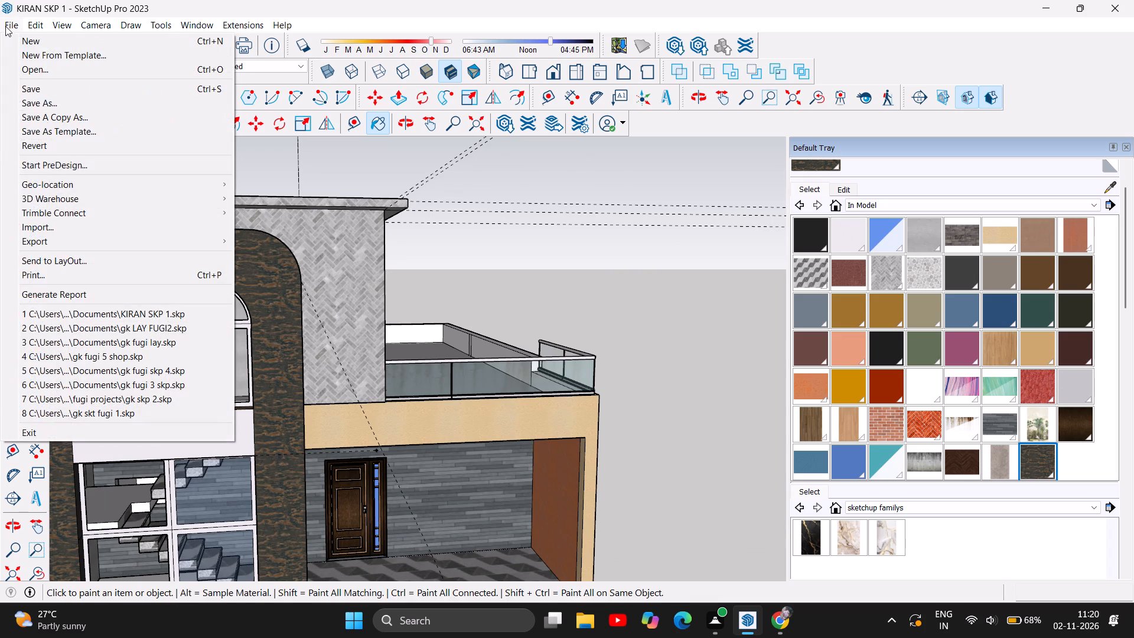
pyautogui.click(51, 226)
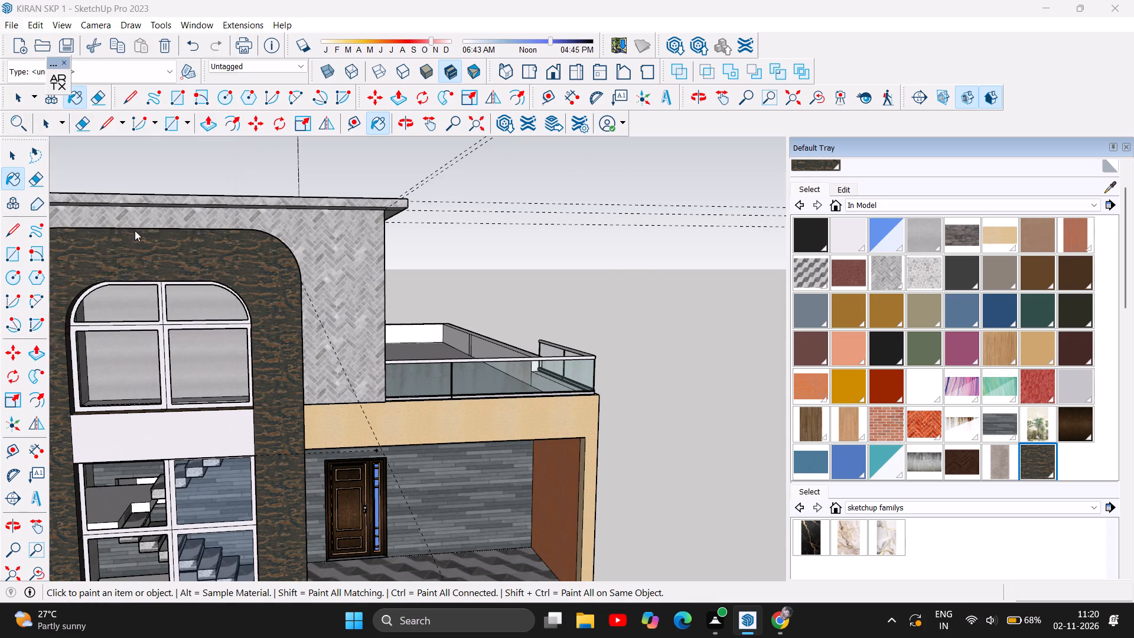
pyautogui.scroll(-3, 247, 201)
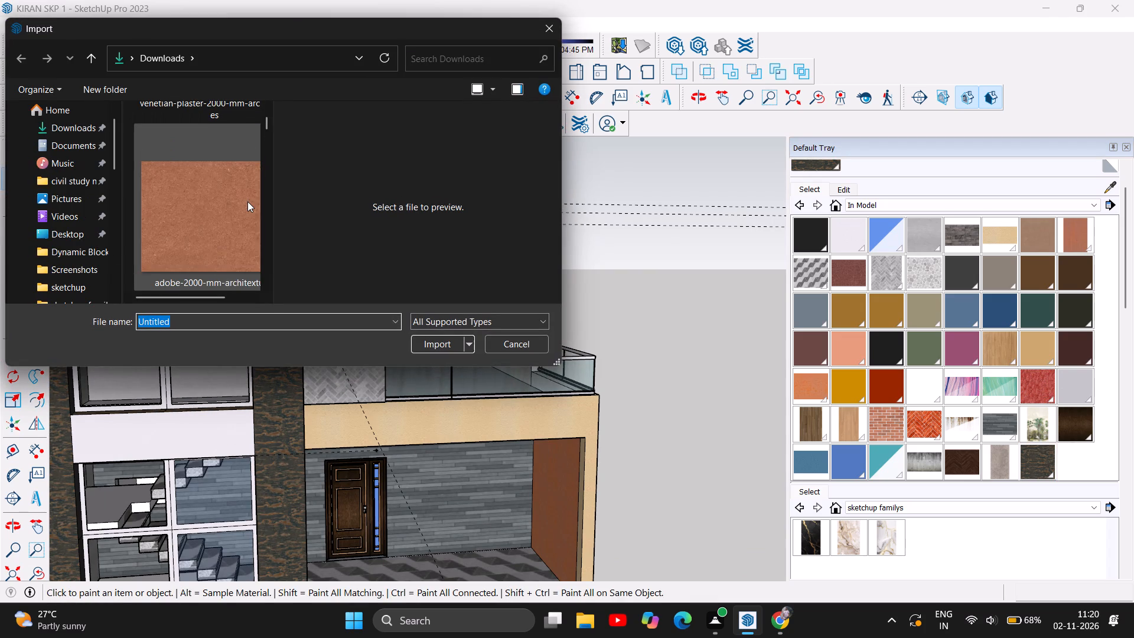
pyautogui.scroll(-4, 247, 201)
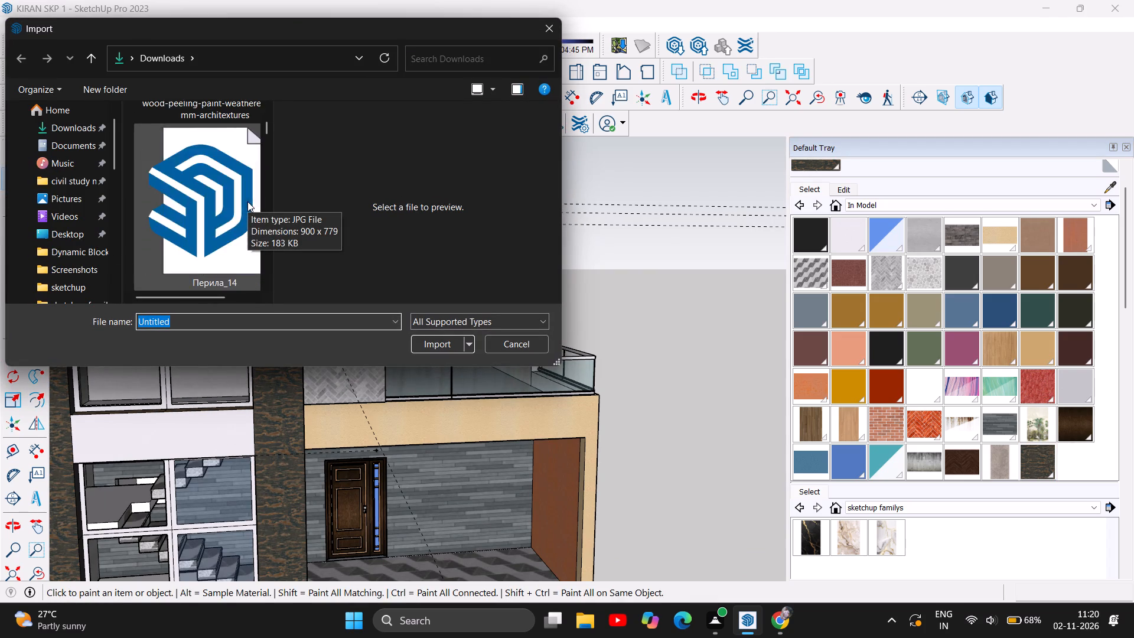
pyautogui.scroll(-3, 247, 201)
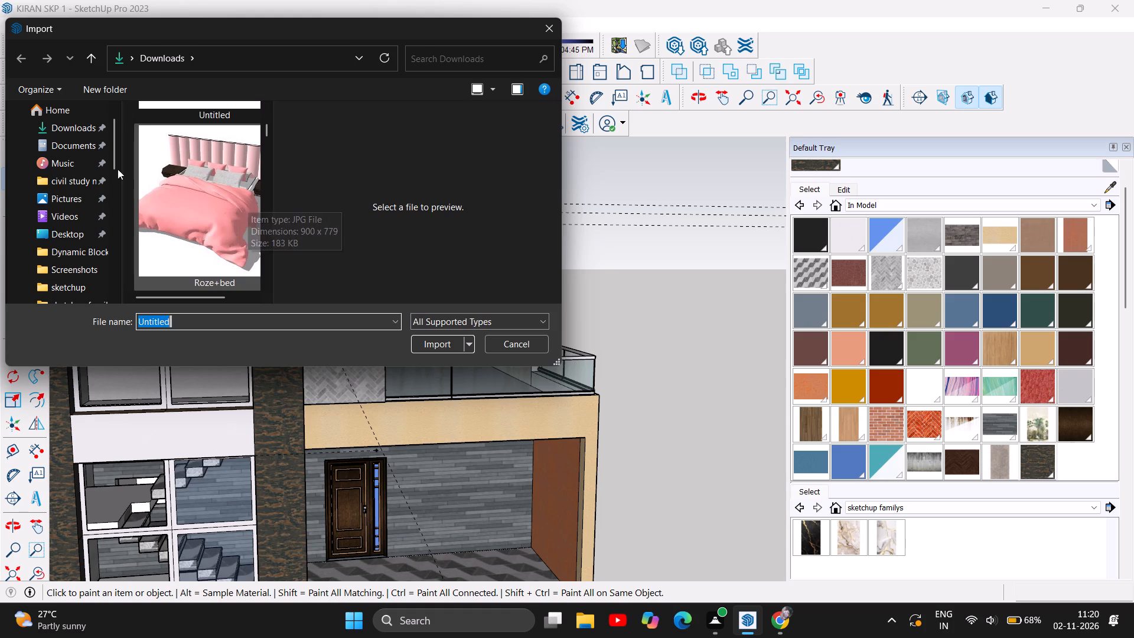
pyautogui.click(79, 128)
pyautogui.scroll(-1, 266, 187)
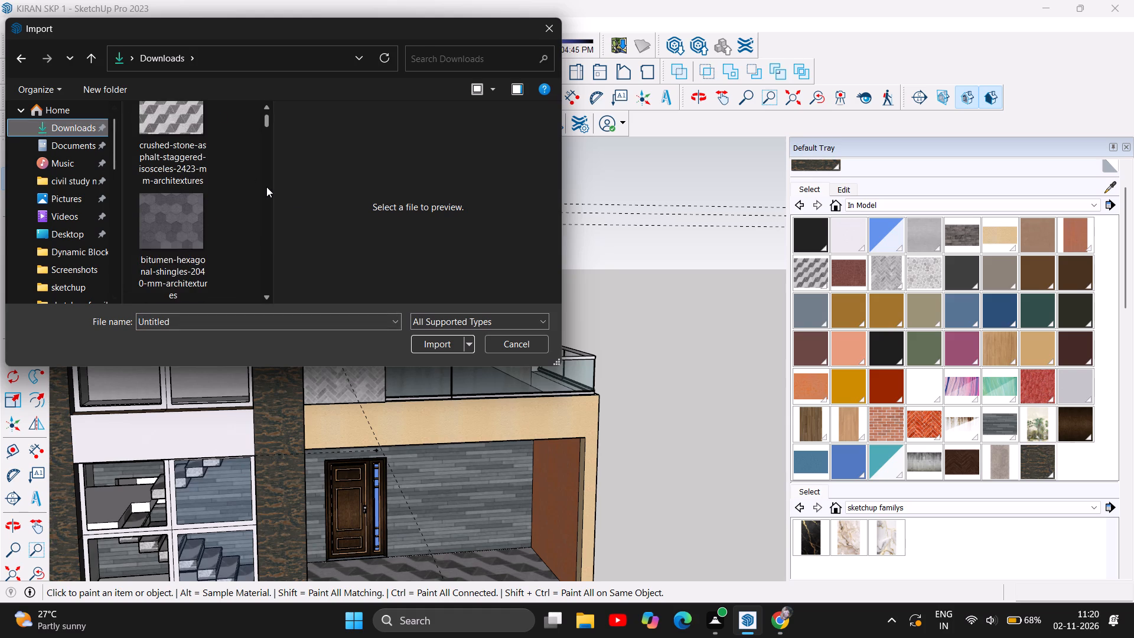
pyautogui.scroll(-3, 266, 187)
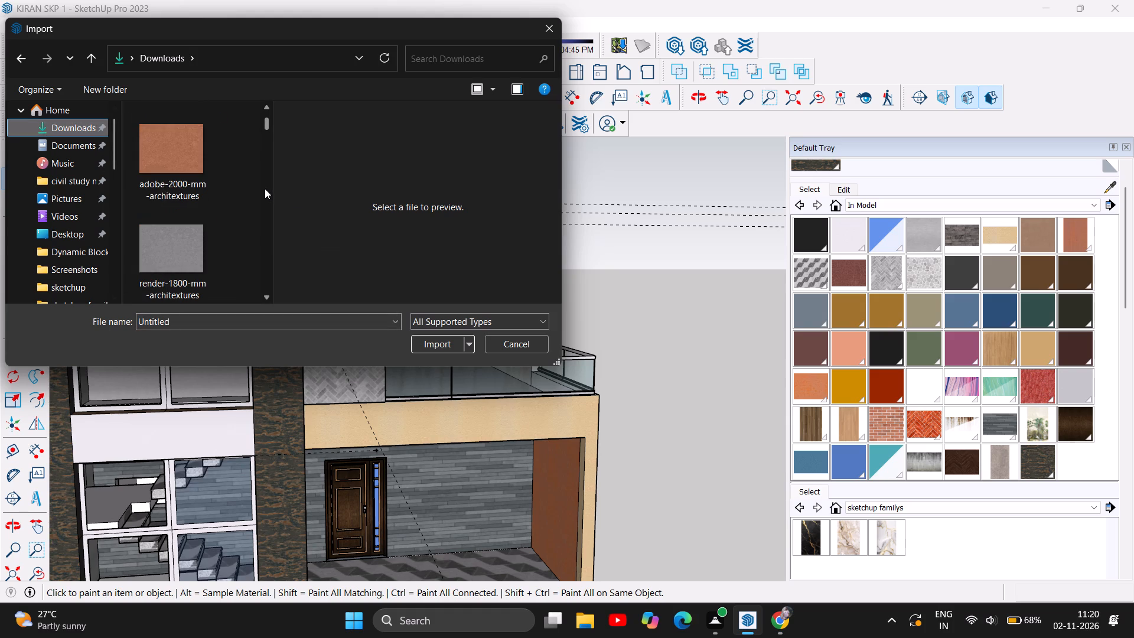
pyautogui.scroll(-1, 265, 188)
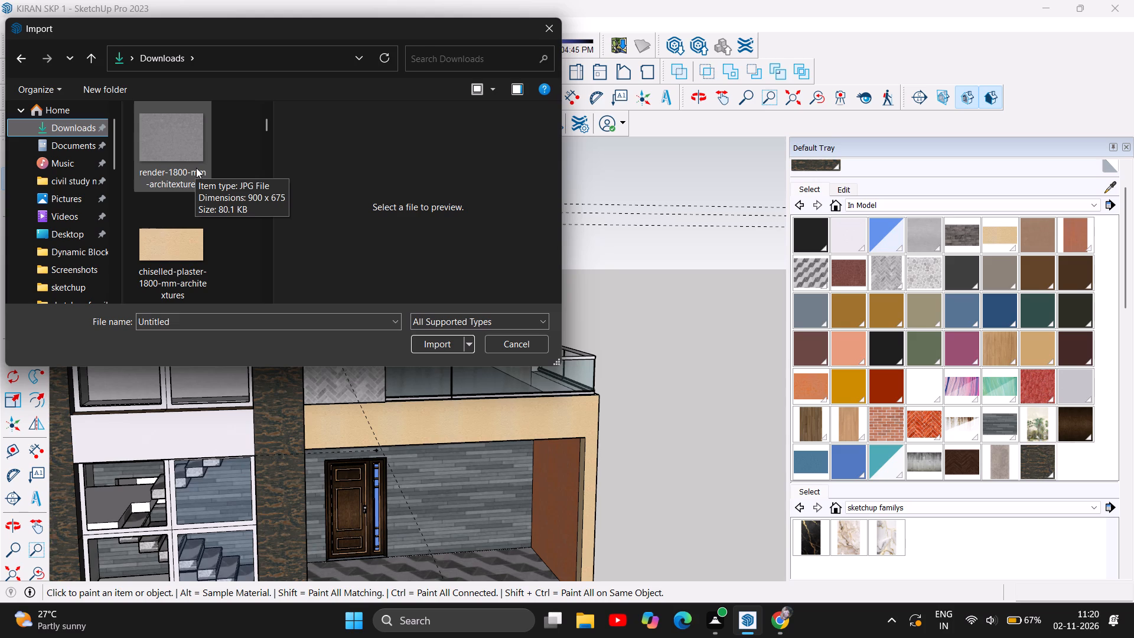
pyautogui.scroll(-2, 226, 165)
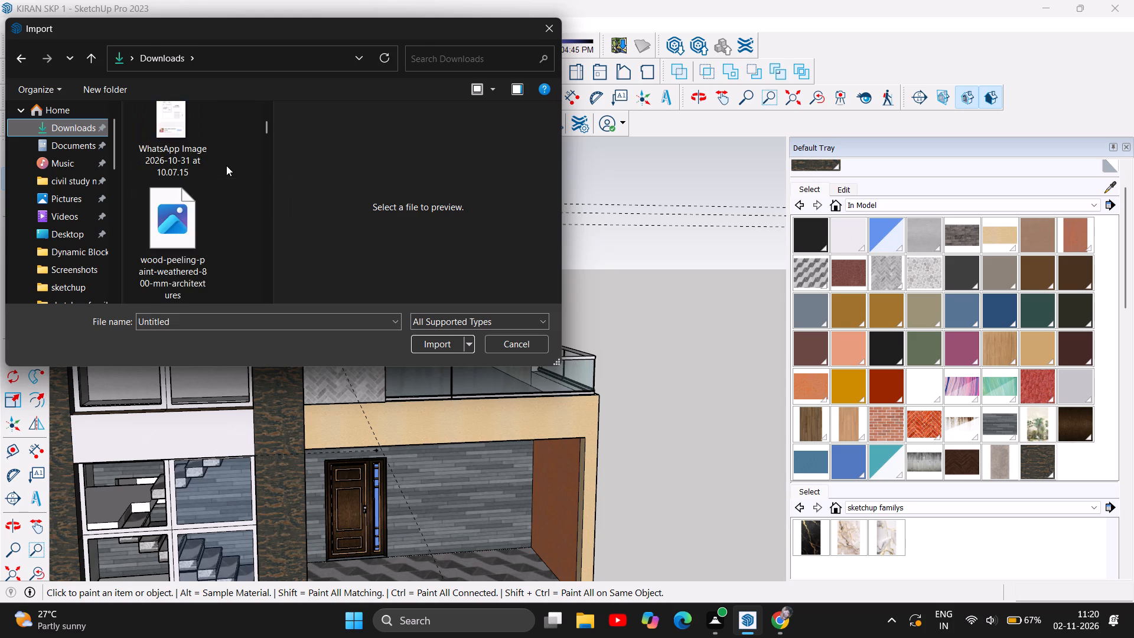
pyautogui.scroll(-4, 226, 165)
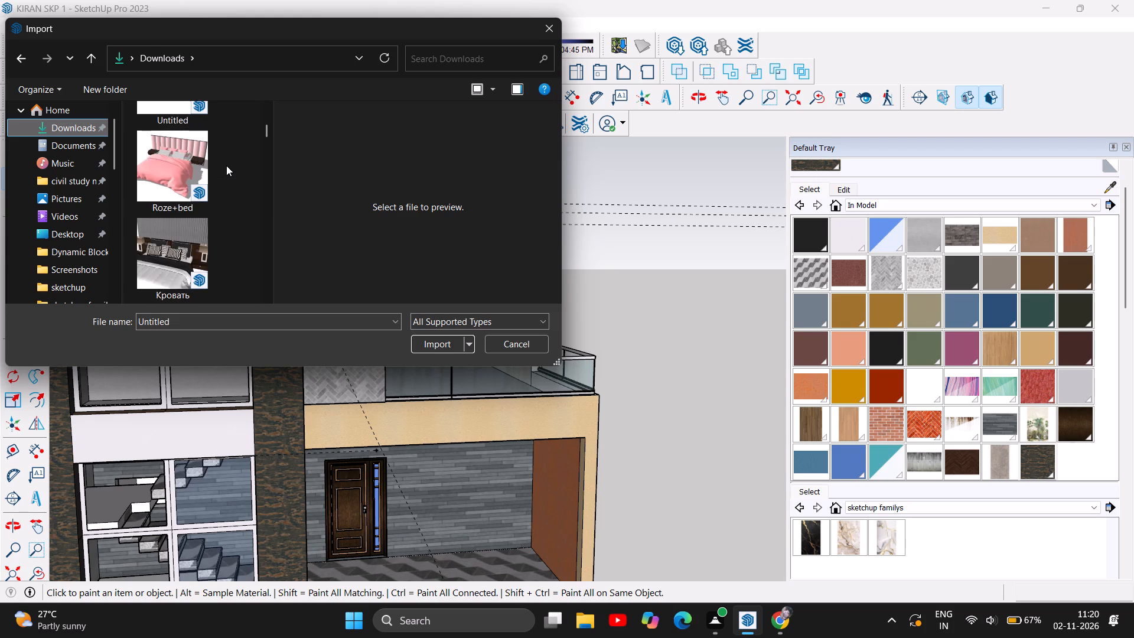
pyautogui.scroll(-6, 226, 165)
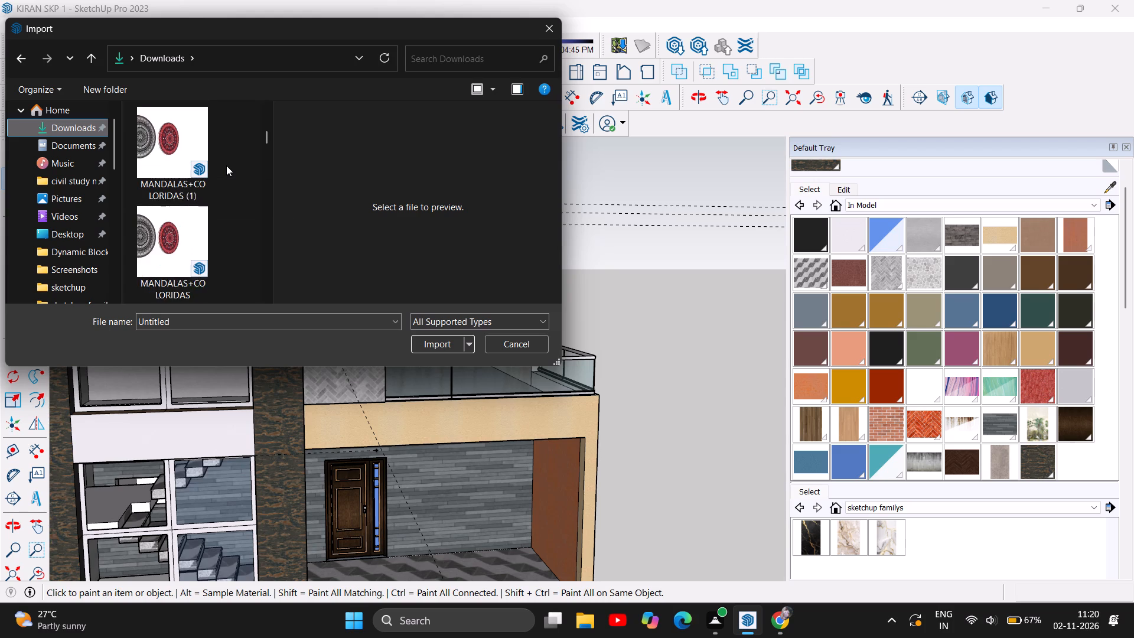
pyautogui.scroll(-8, 226, 165)
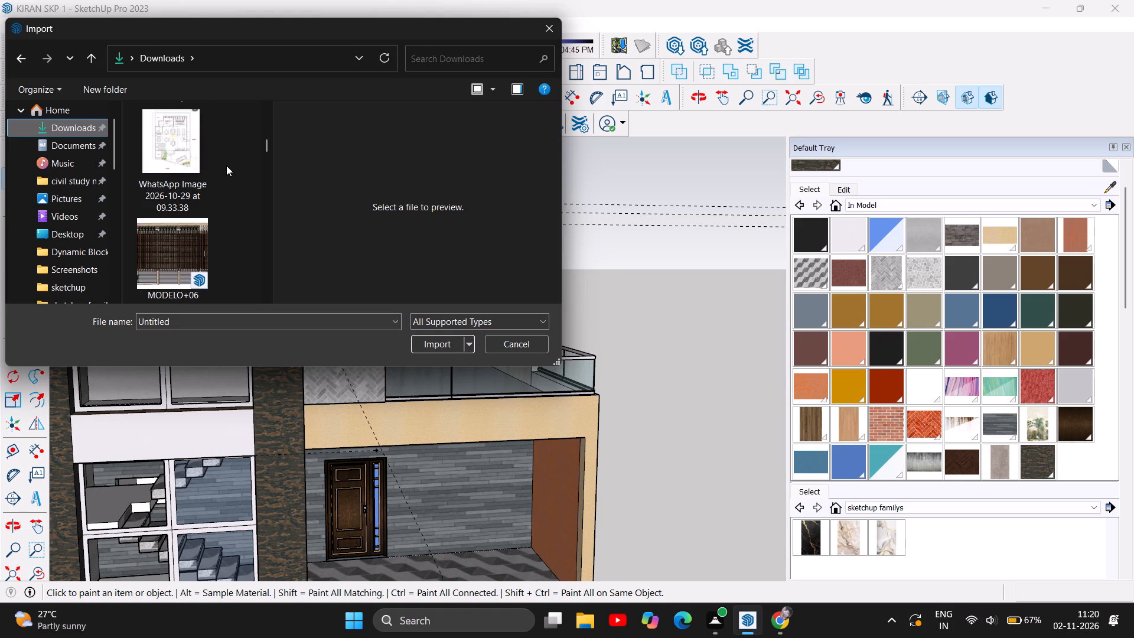
pyautogui.scroll(-4, 226, 165)
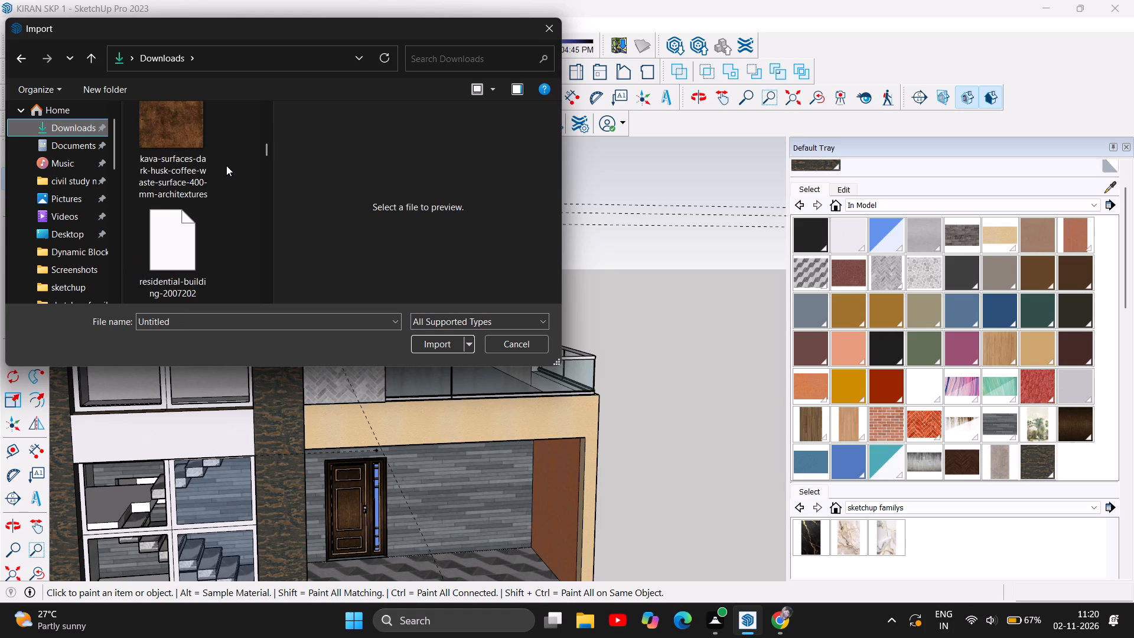
pyautogui.scroll(-9, 226, 165)
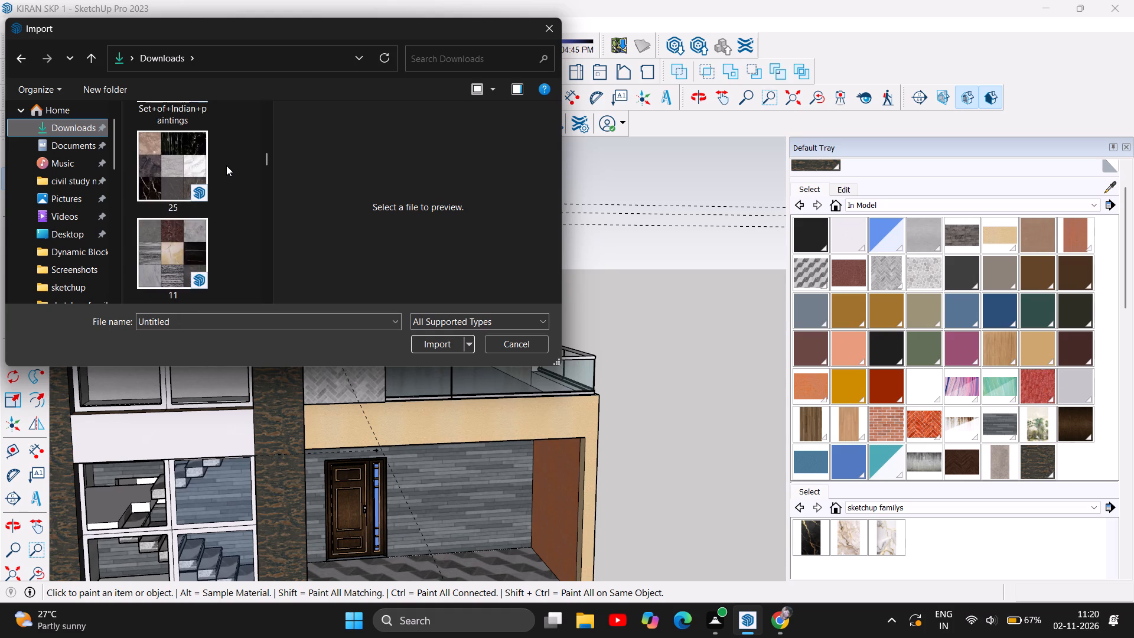
pyautogui.scroll(-2, 226, 165)
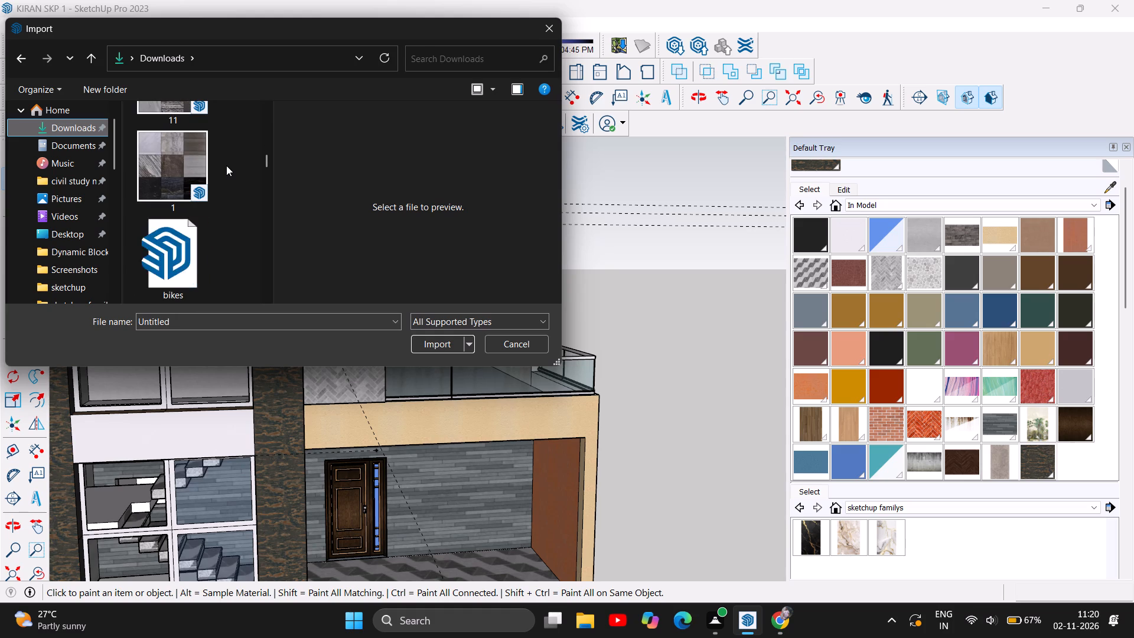
pyautogui.scroll(-1, 226, 165)
pyautogui.scroll(1, 226, 165)
pyautogui.scroll(-1, 226, 165)
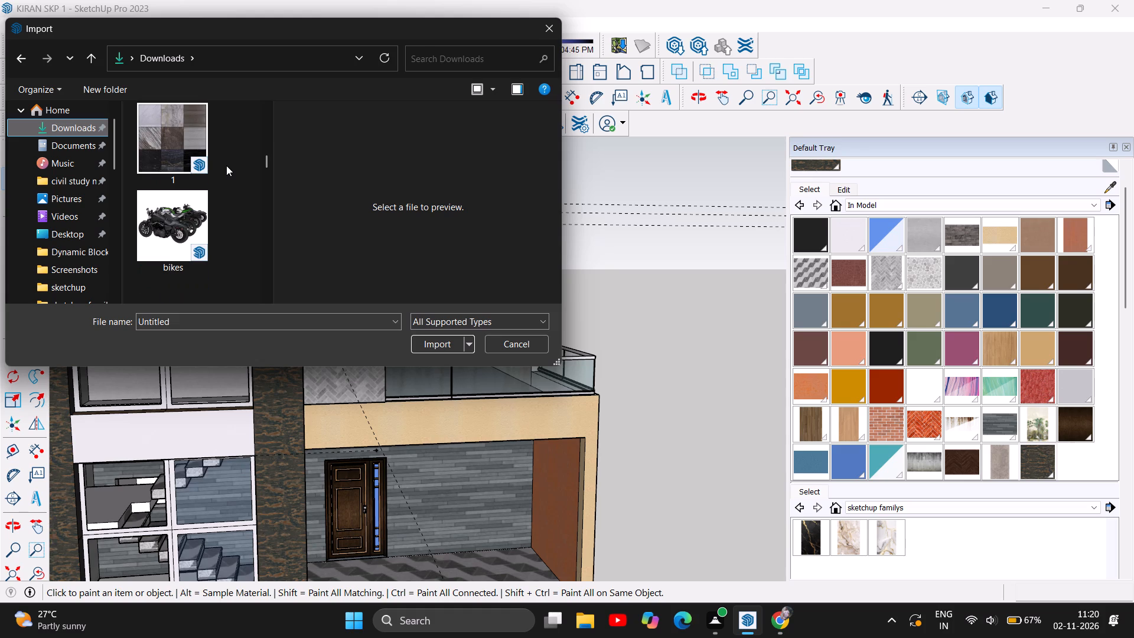
pyautogui.scroll(-4, 226, 165)
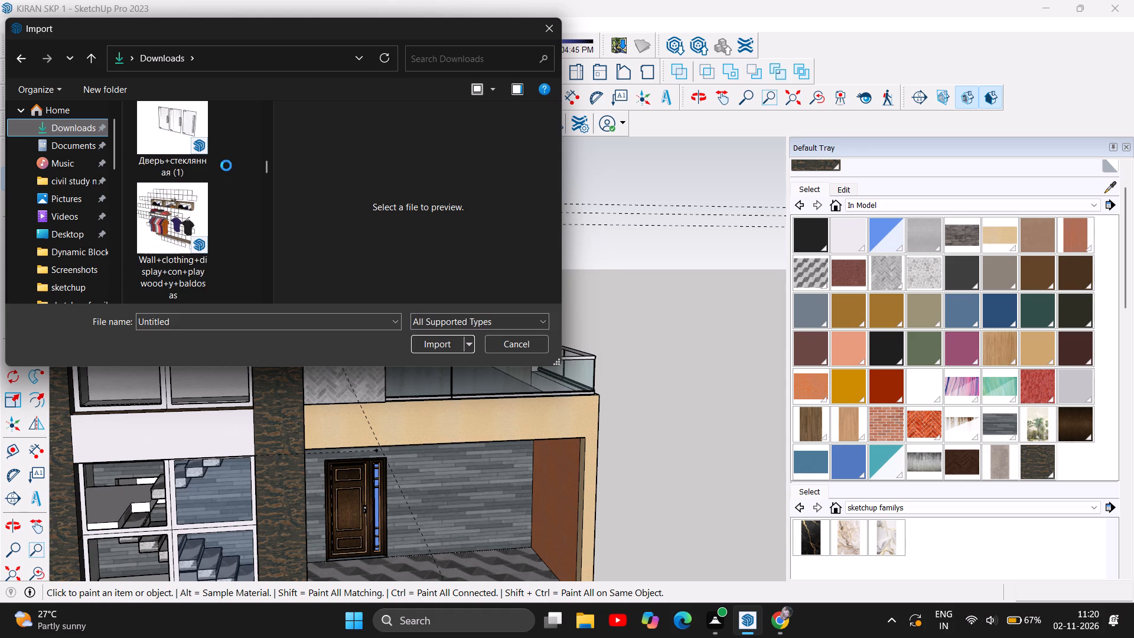
pyautogui.scroll(-5, 226, 165)
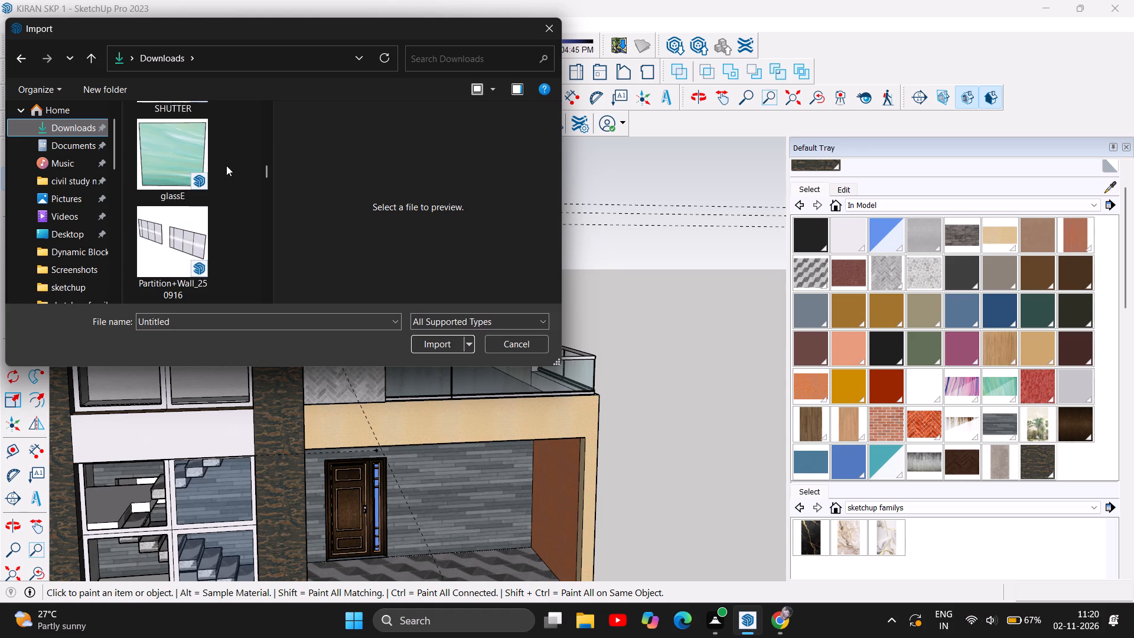
pyautogui.scroll(-5, 226, 165)
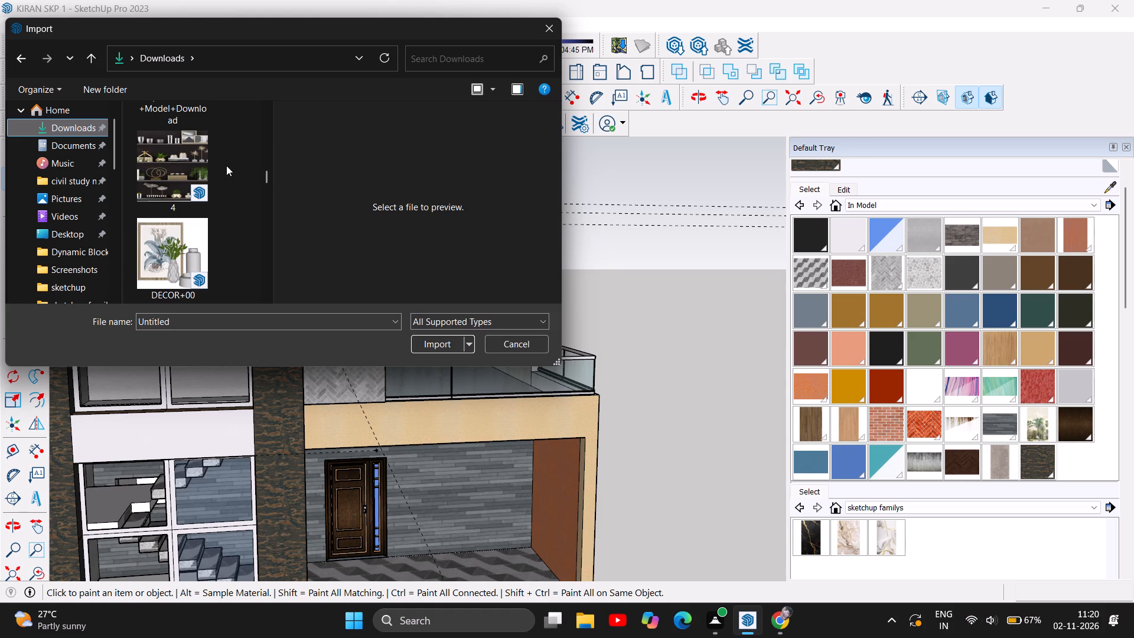
pyautogui.scroll(2, 226, 165)
pyautogui.scroll(-7, 226, 165)
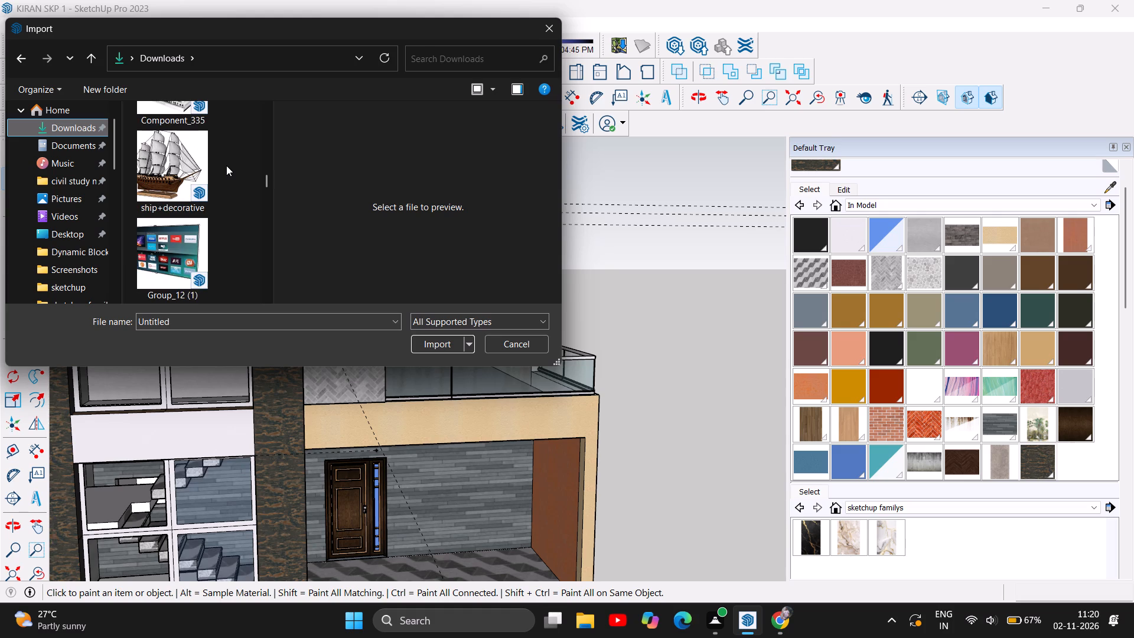
pyautogui.scroll(-1, 236, 180)
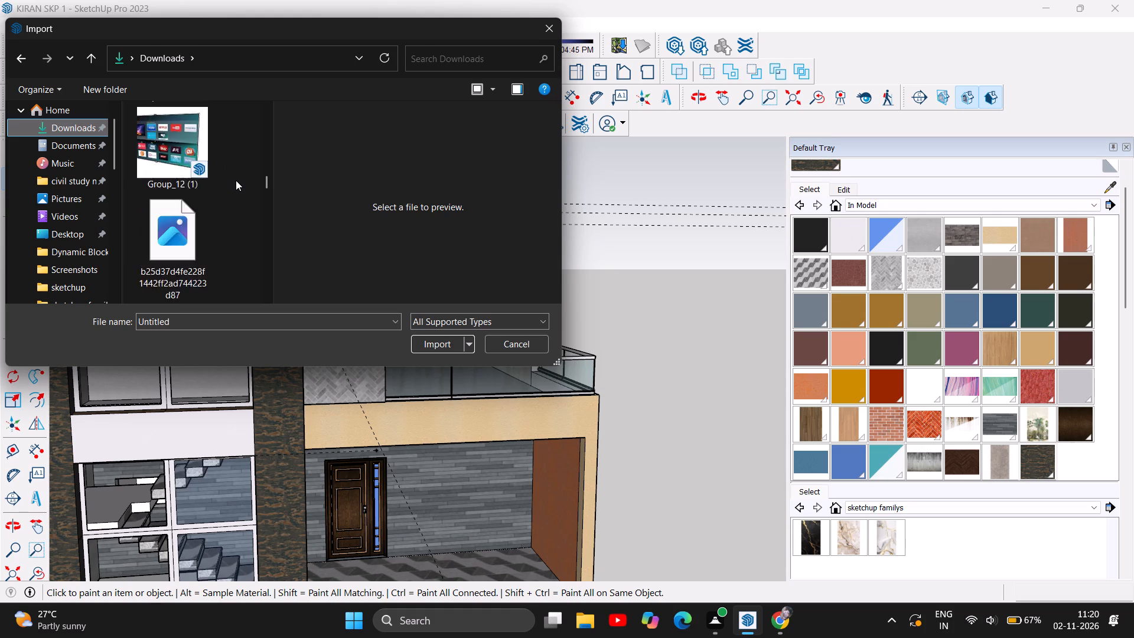
pyautogui.scroll(-5, 236, 180)
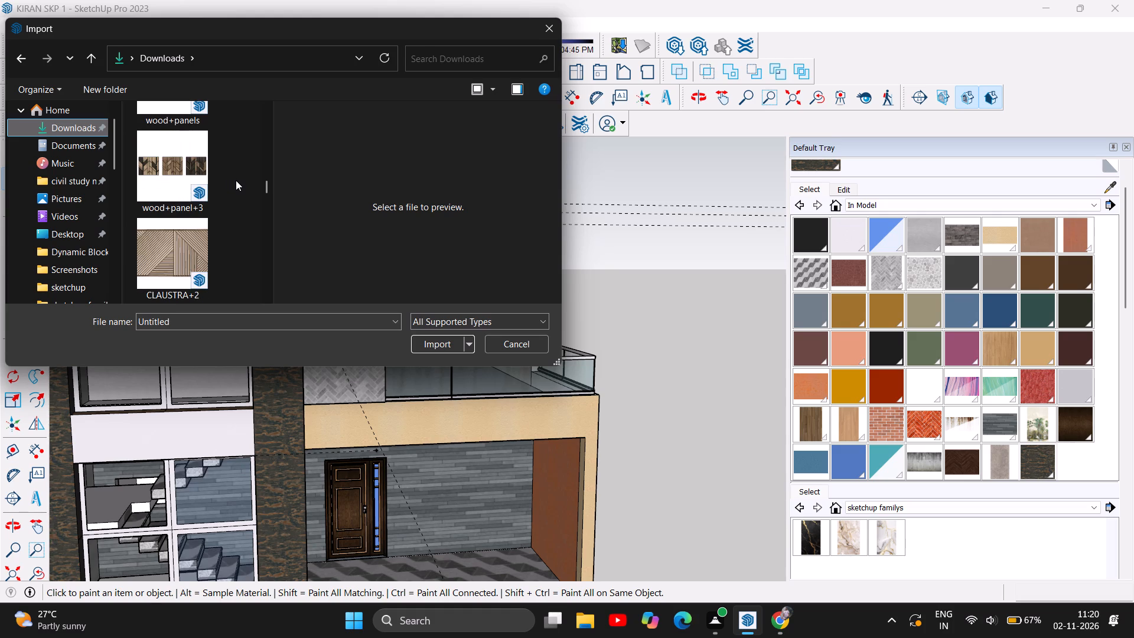
pyautogui.scroll(-4, 236, 180)
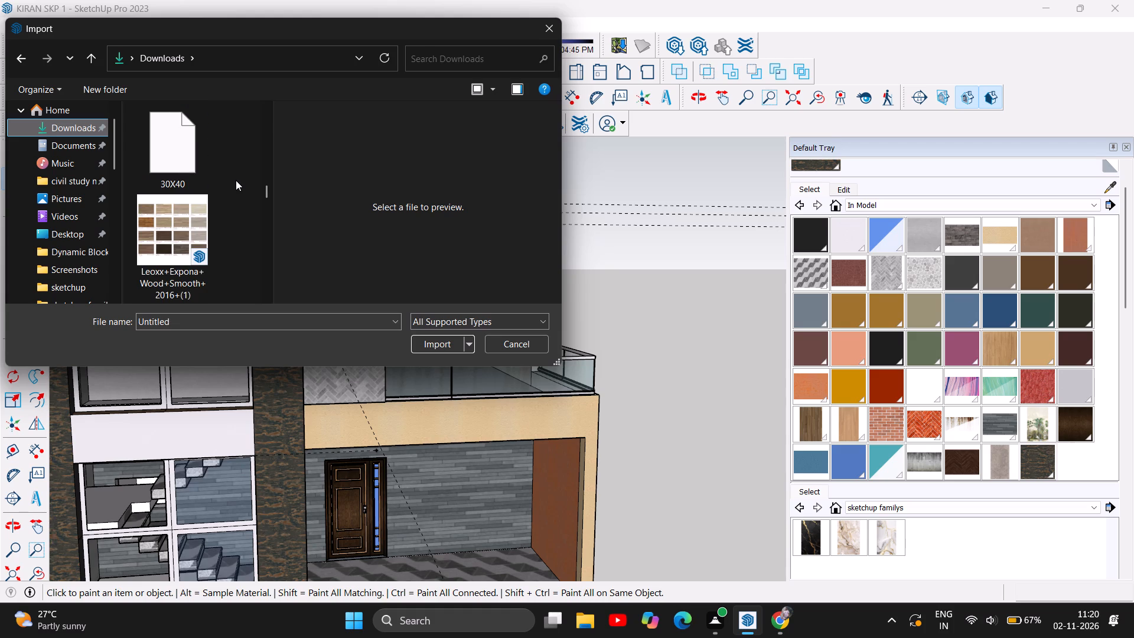
pyautogui.scroll(-3, 236, 180)
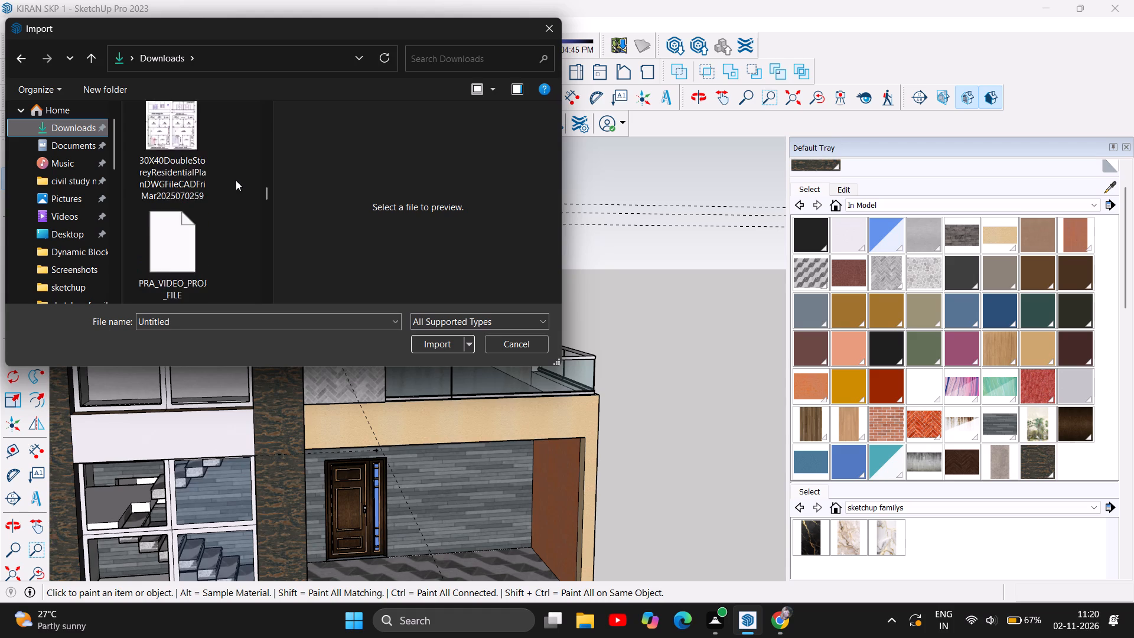
pyautogui.scroll(-1, 236, 180)
# Preview the images and sofa models in the sketchup familys folder, including sofa+(2), michel-club1 and sofa+blue, and leave the import dialog.
pyautogui.click(174, 234)
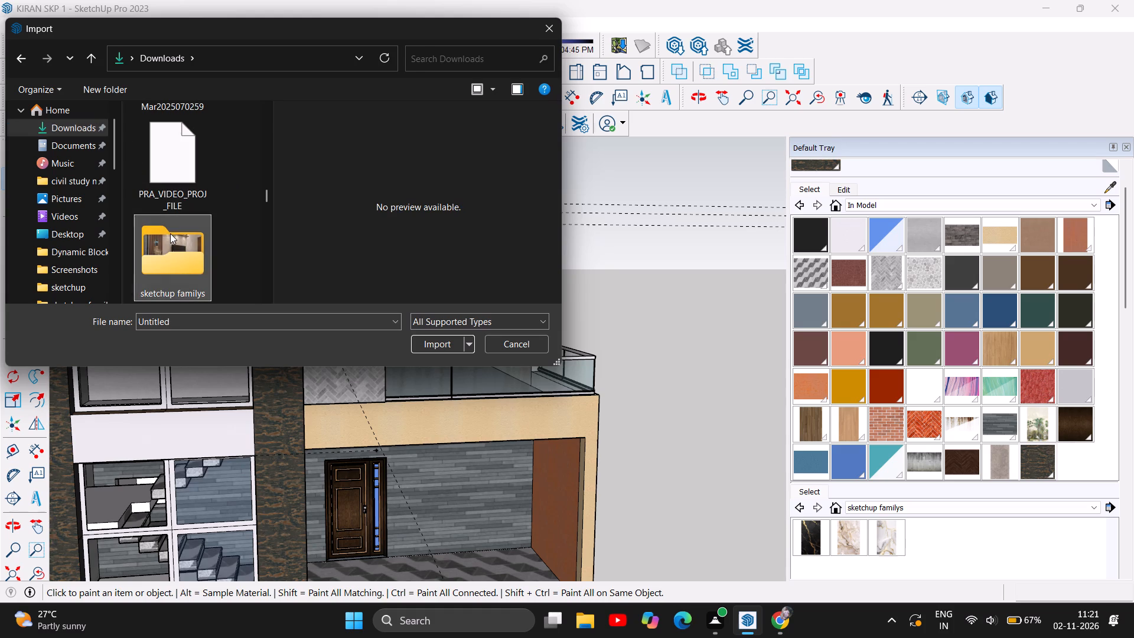
pyautogui.doubleClick(170, 233)
pyautogui.click(211, 151)
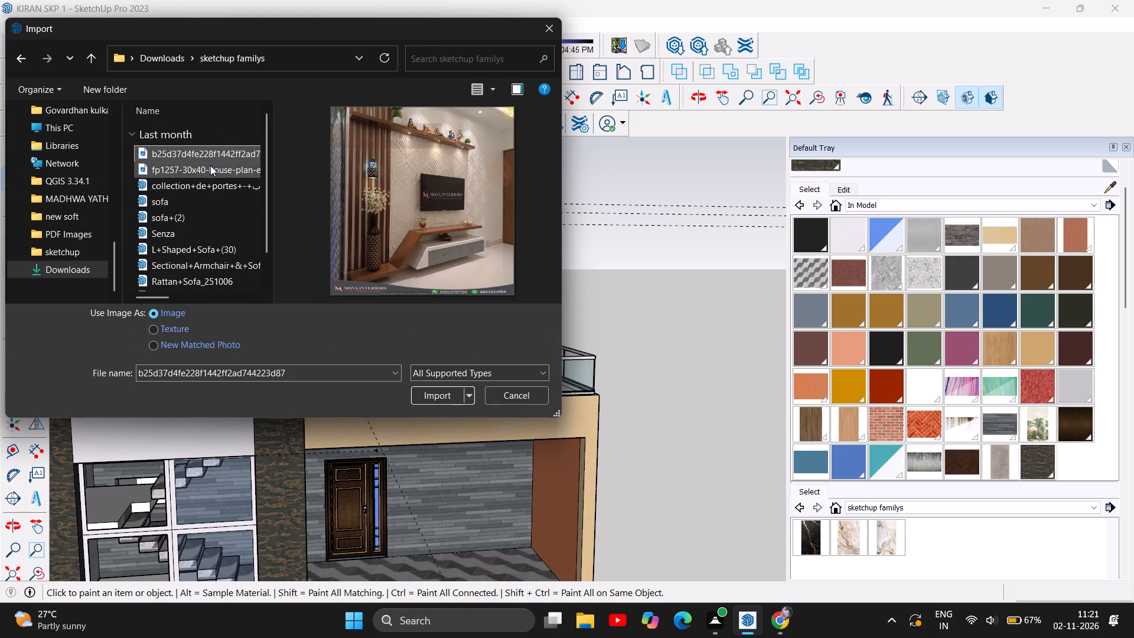
pyautogui.click(210, 165)
pyautogui.click(211, 181)
pyautogui.click(207, 194)
pyautogui.click(201, 211)
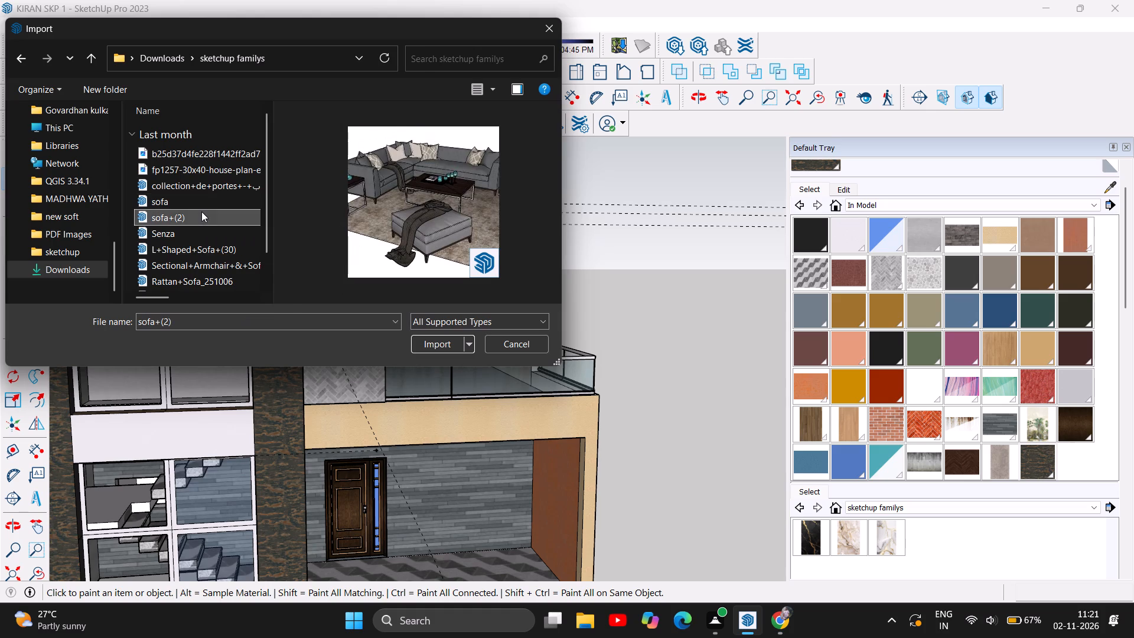
pyautogui.scroll(-1, 216, 168)
pyautogui.click(189, 207)
pyautogui.click(197, 225)
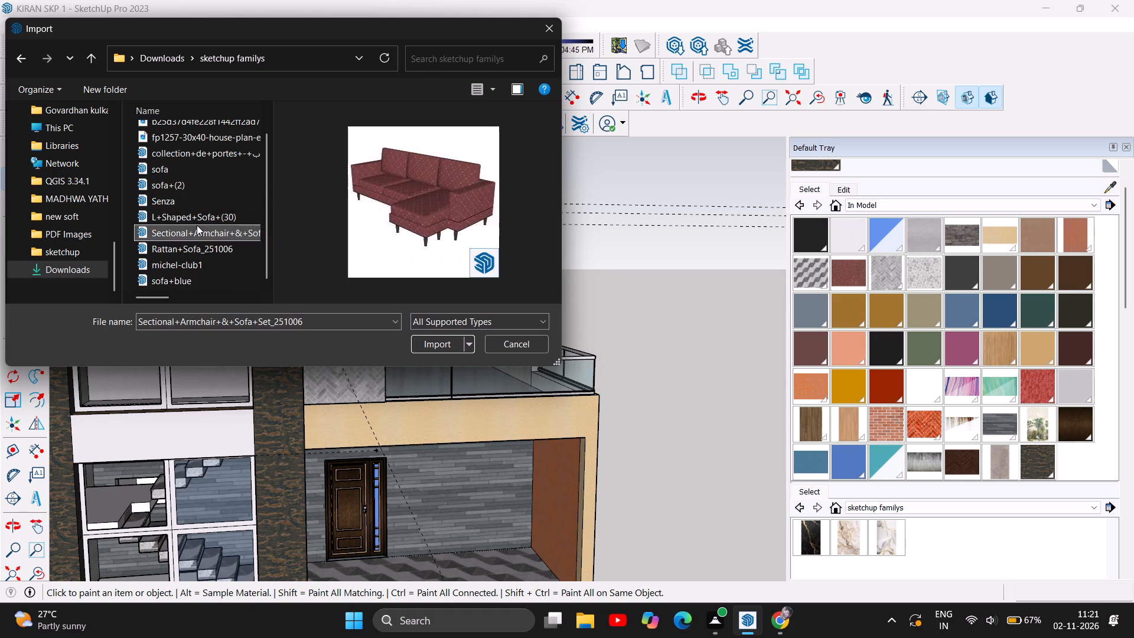
pyautogui.click(189, 255)
pyautogui.scroll(-2, 215, 168)
pyautogui.click(181, 265)
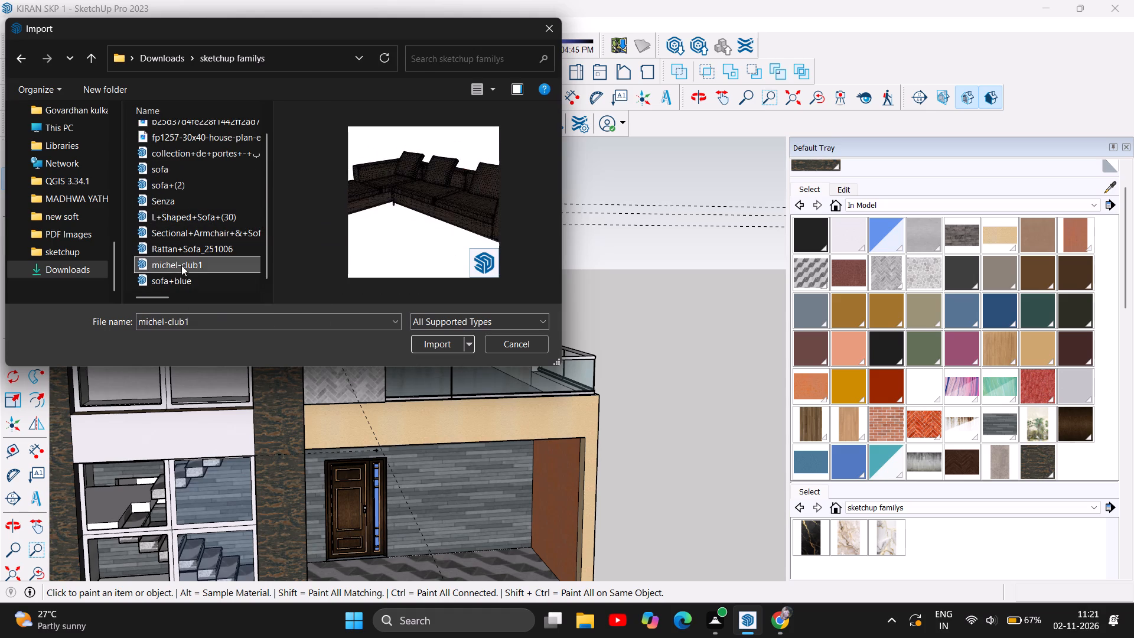
pyautogui.click(188, 288)
pyautogui.scroll(-3, 213, 205)
pyautogui.scroll(-2, 197, 277)
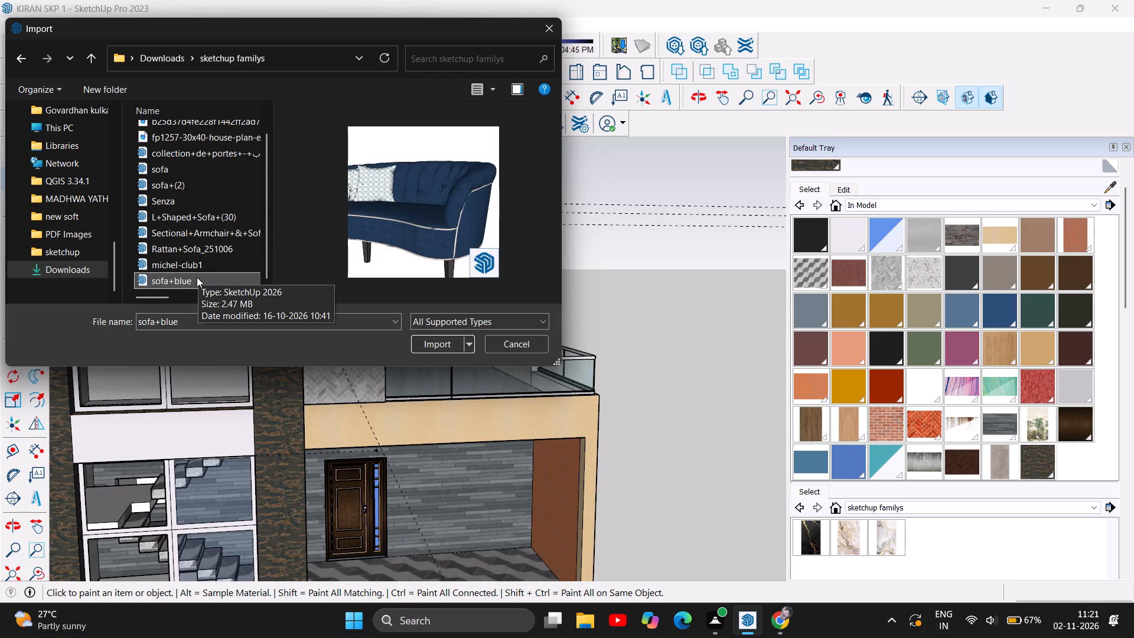
pyautogui.click(549, 28)
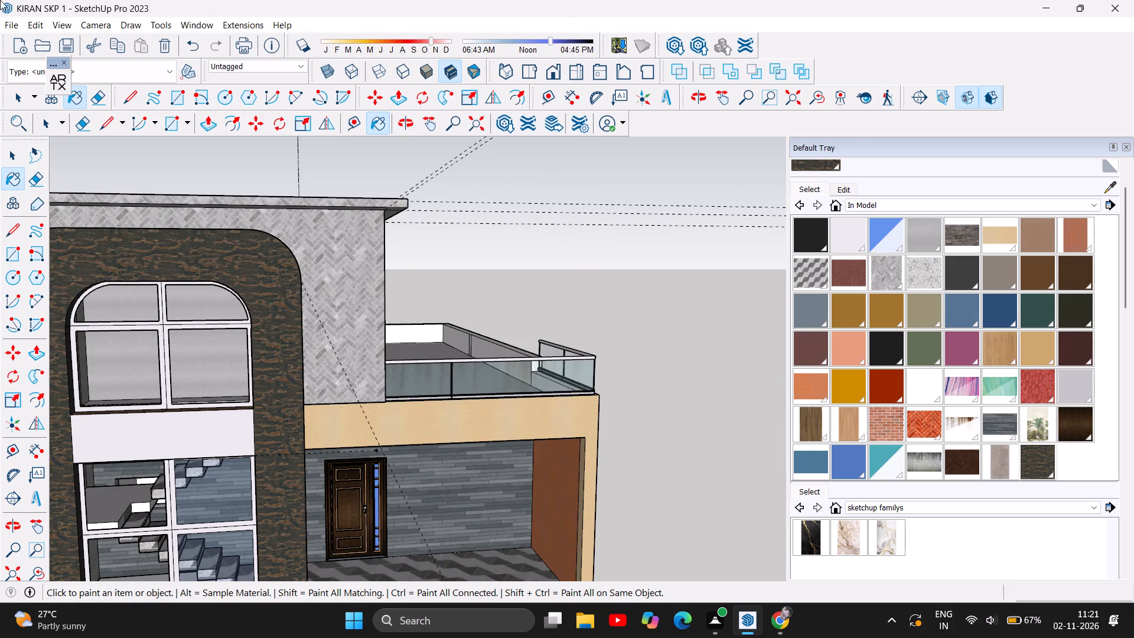
# Paint the arched frame around the tall front windows and the base band beneath it with the plain dark charcoal grey material.
pyautogui.click(617, 99)
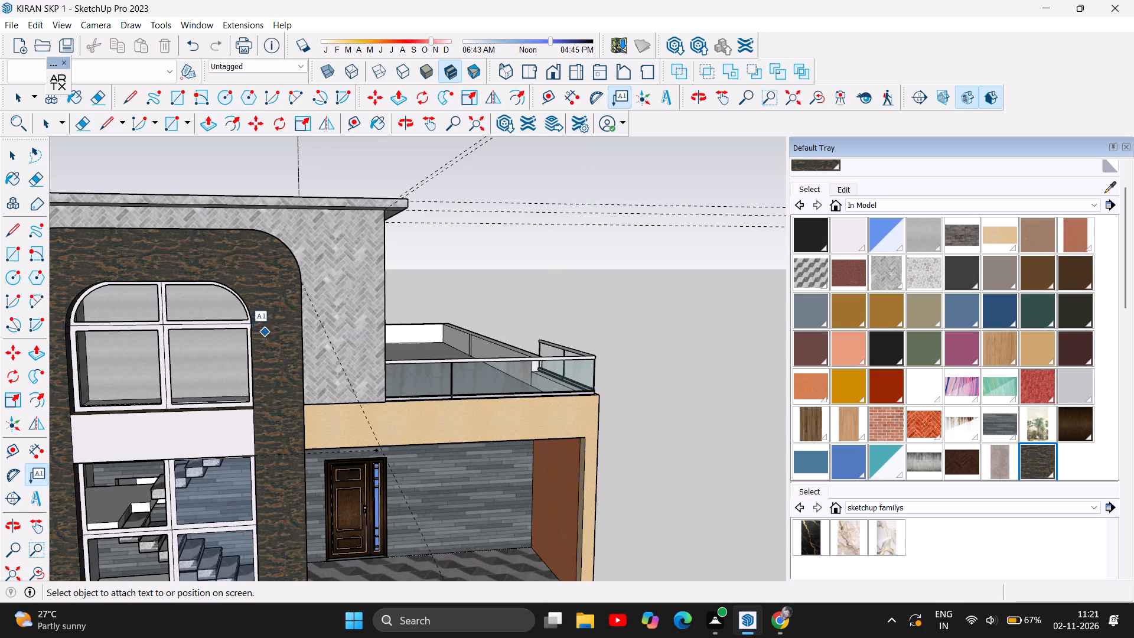
pyautogui.scroll(-4, 178, 285)
pyautogui.scroll(-2, 424, 216)
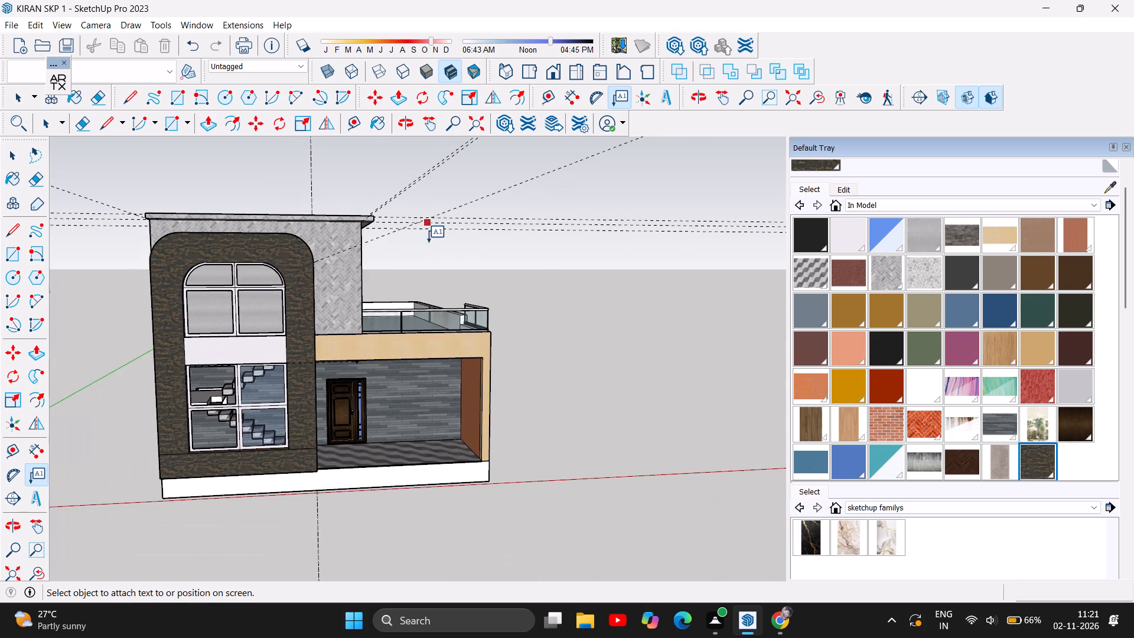
pyautogui.scroll(1, 455, 377)
pyautogui.click(959, 281)
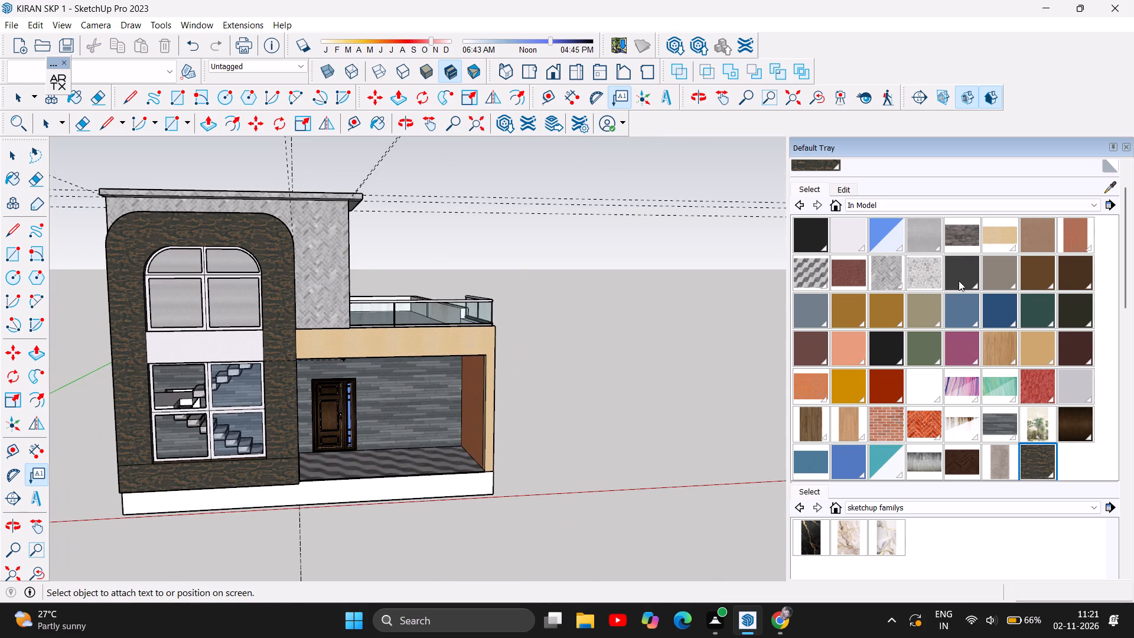
pyautogui.click(250, 231)
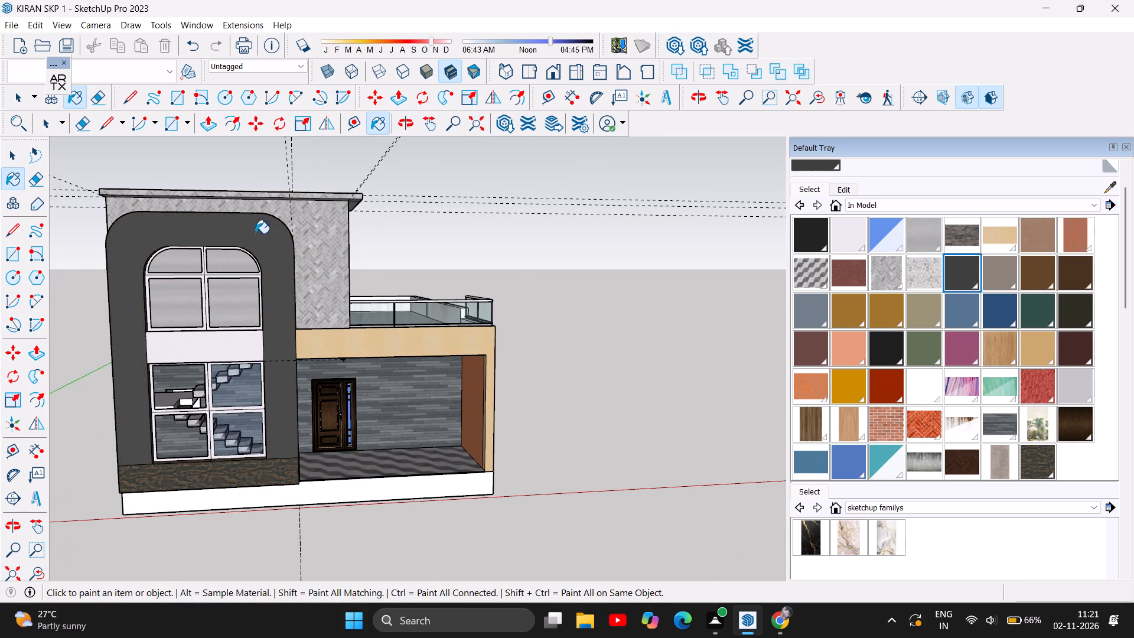
pyautogui.click(214, 476)
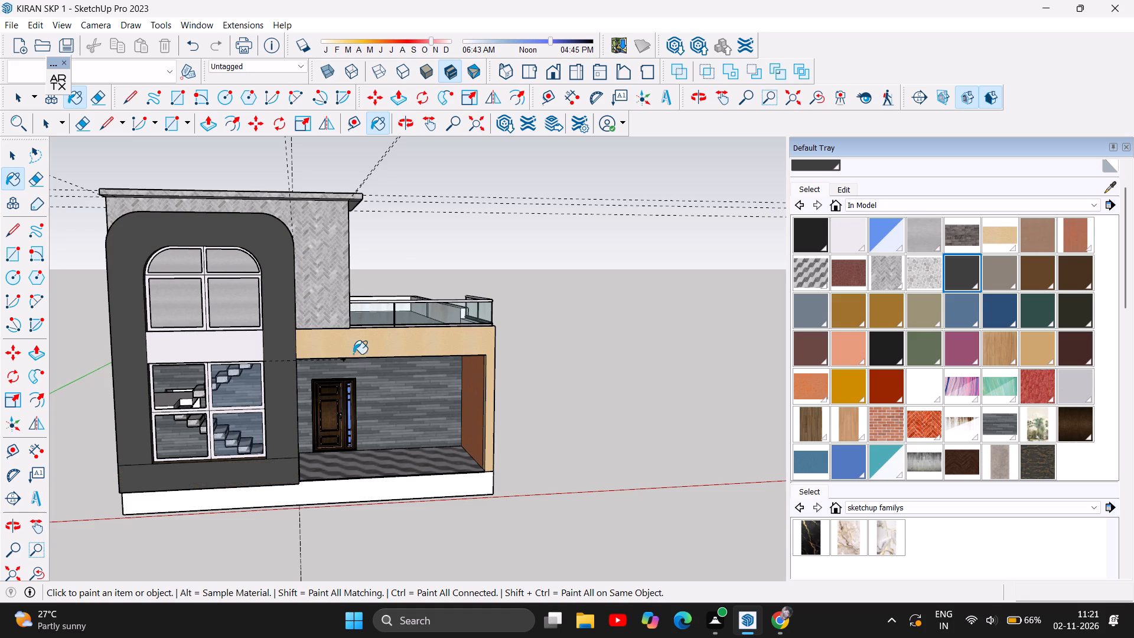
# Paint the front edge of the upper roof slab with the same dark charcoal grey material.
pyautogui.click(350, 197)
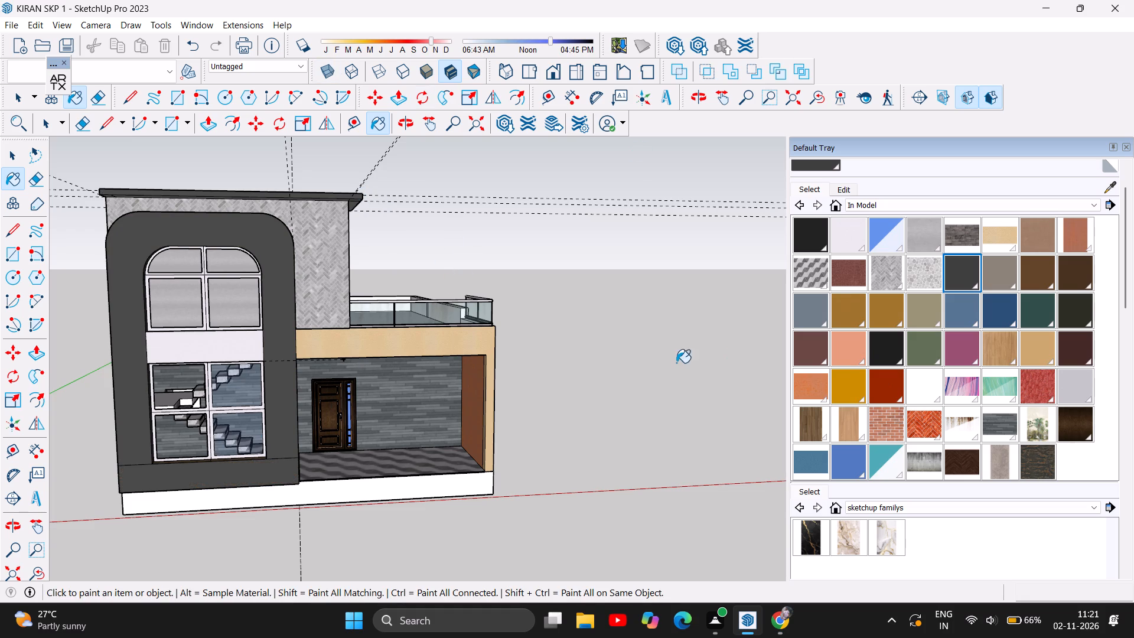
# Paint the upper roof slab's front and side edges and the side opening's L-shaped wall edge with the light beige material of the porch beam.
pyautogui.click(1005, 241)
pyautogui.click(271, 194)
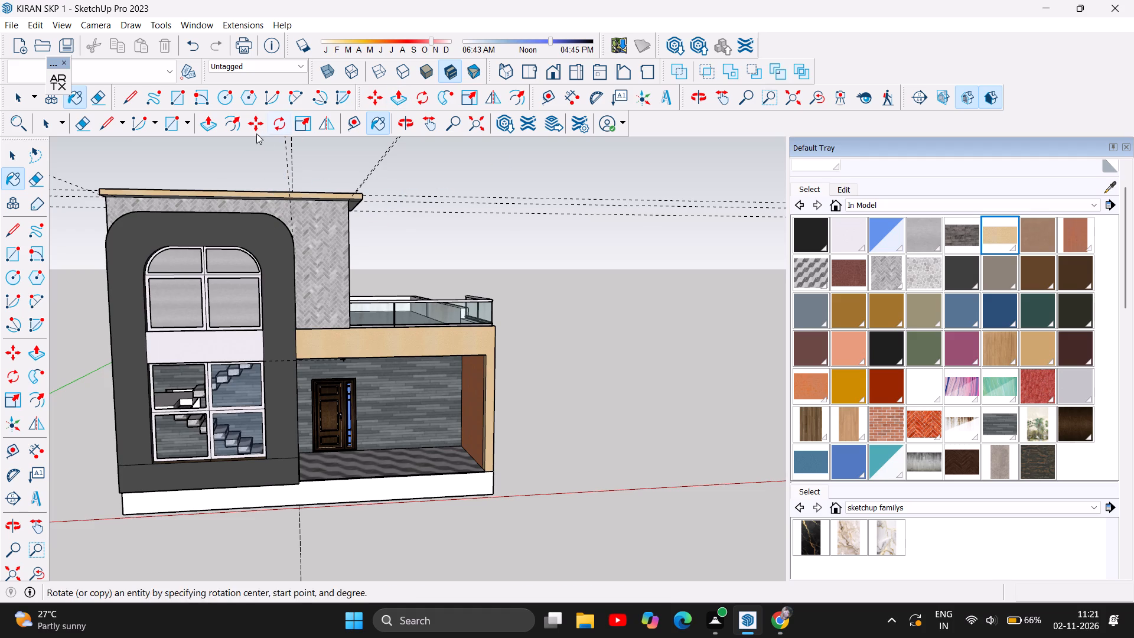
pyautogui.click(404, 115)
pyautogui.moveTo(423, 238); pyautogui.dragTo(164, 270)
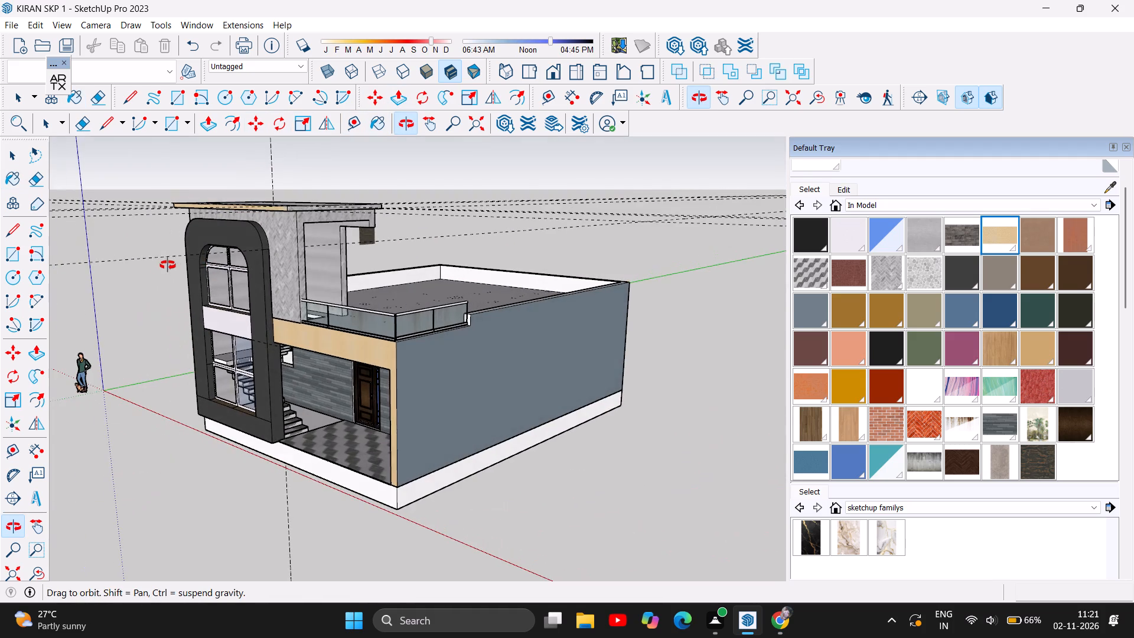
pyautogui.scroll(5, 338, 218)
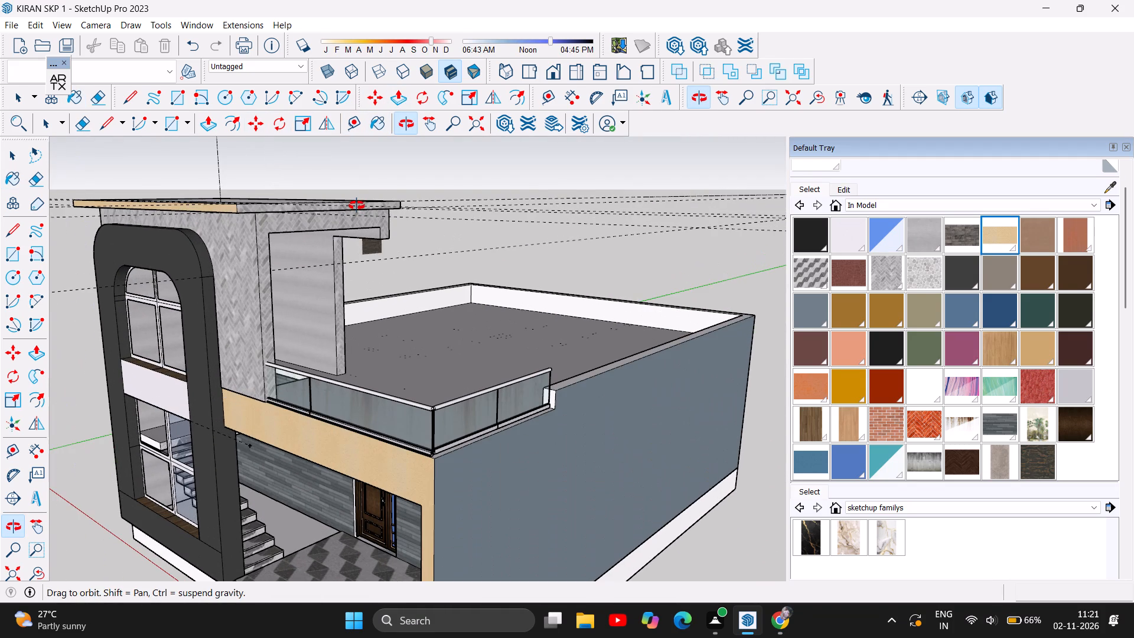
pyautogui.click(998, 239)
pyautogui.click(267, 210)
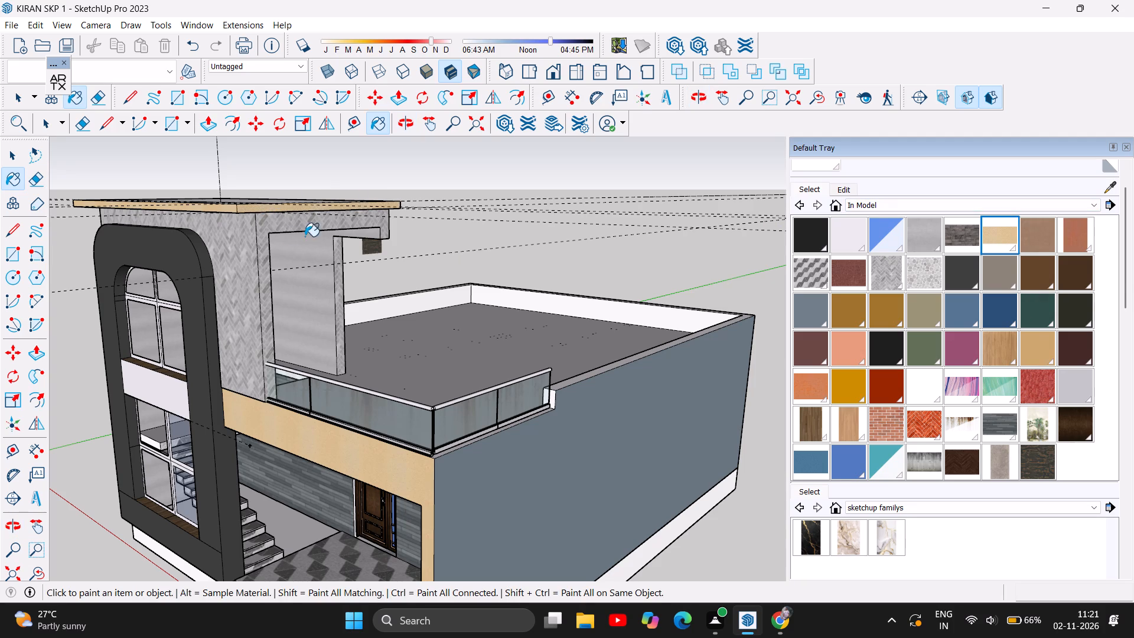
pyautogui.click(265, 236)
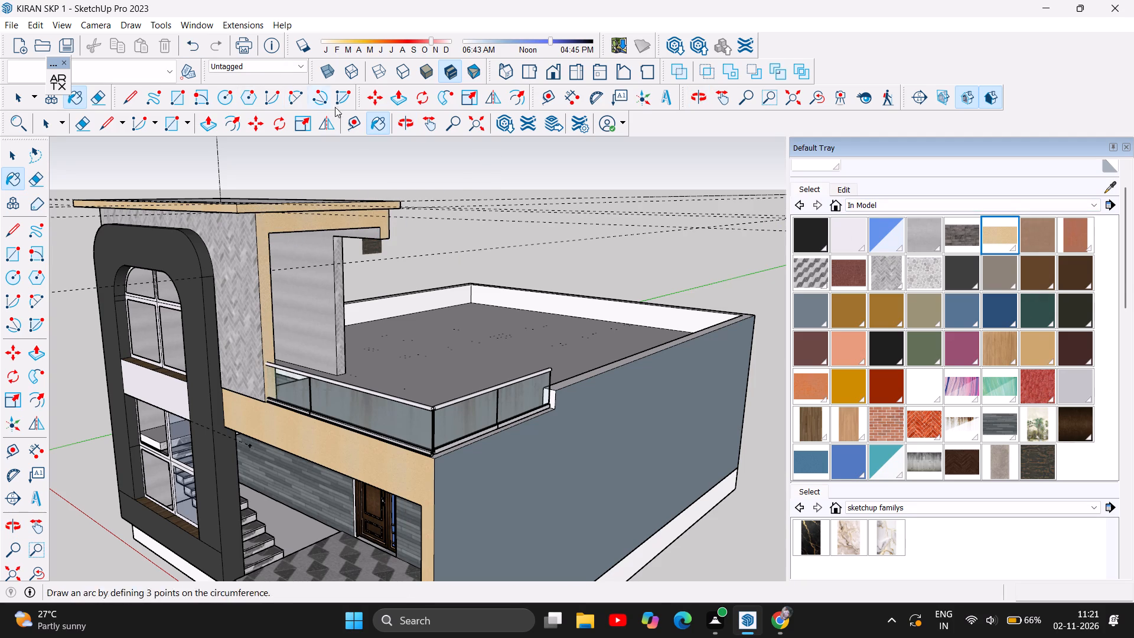
# Paint the upper-storey front wall behind the arched frame with the plain light grey brushed material, replacing the herringbone texture.
pyautogui.click(396, 120)
pyautogui.moveTo(229, 267); pyautogui.dragTo(502, 227)
pyautogui.scroll(-3, 203, 341)
pyautogui.moveTo(426, 366); pyautogui.dragTo(390, 398)
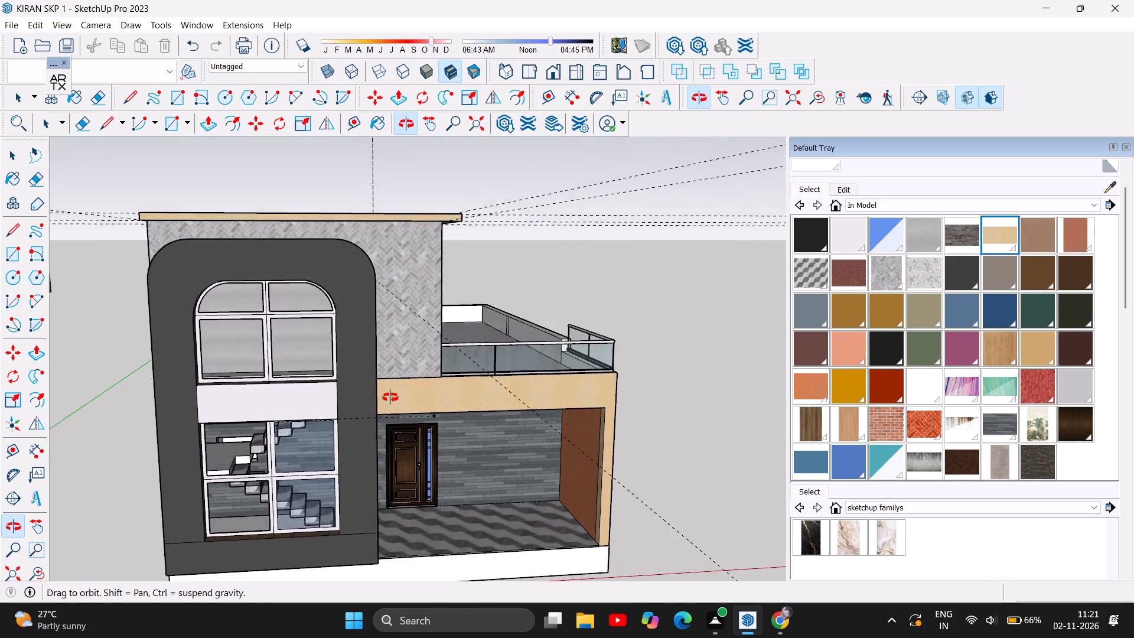
pyautogui.moveTo(390, 398); pyautogui.dragTo(394, 353)
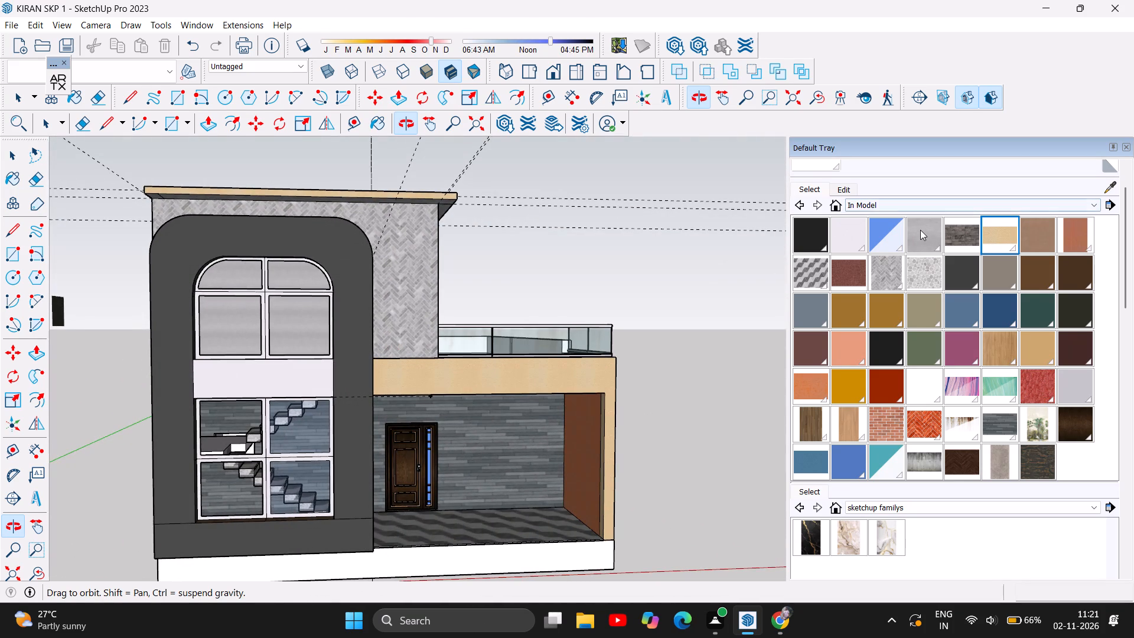
pyautogui.click(919, 231)
pyautogui.click(394, 282)
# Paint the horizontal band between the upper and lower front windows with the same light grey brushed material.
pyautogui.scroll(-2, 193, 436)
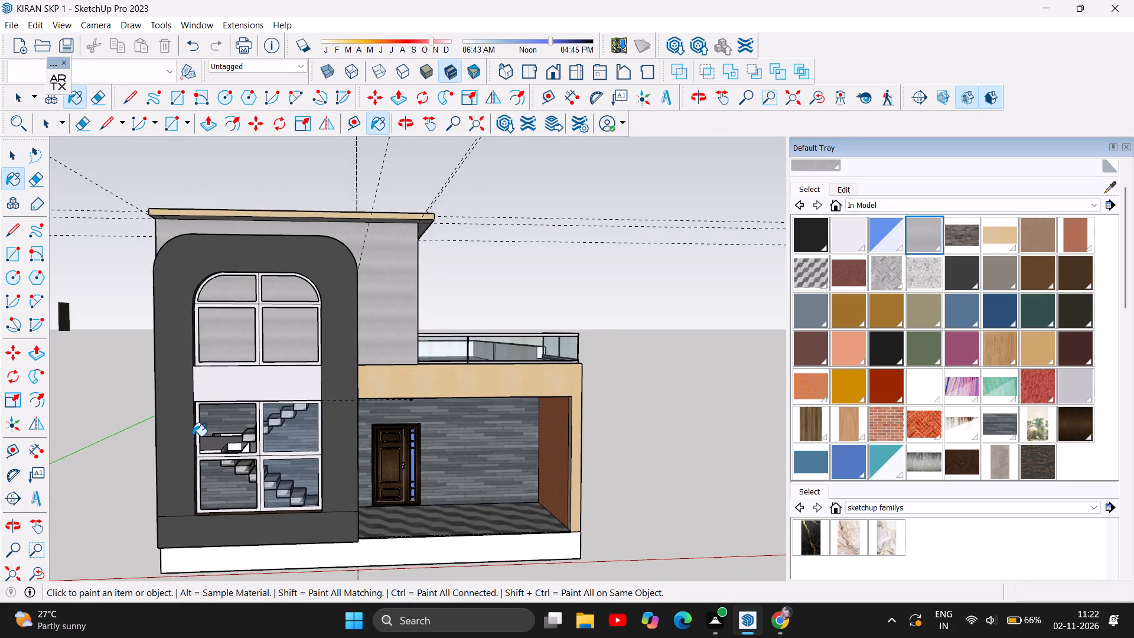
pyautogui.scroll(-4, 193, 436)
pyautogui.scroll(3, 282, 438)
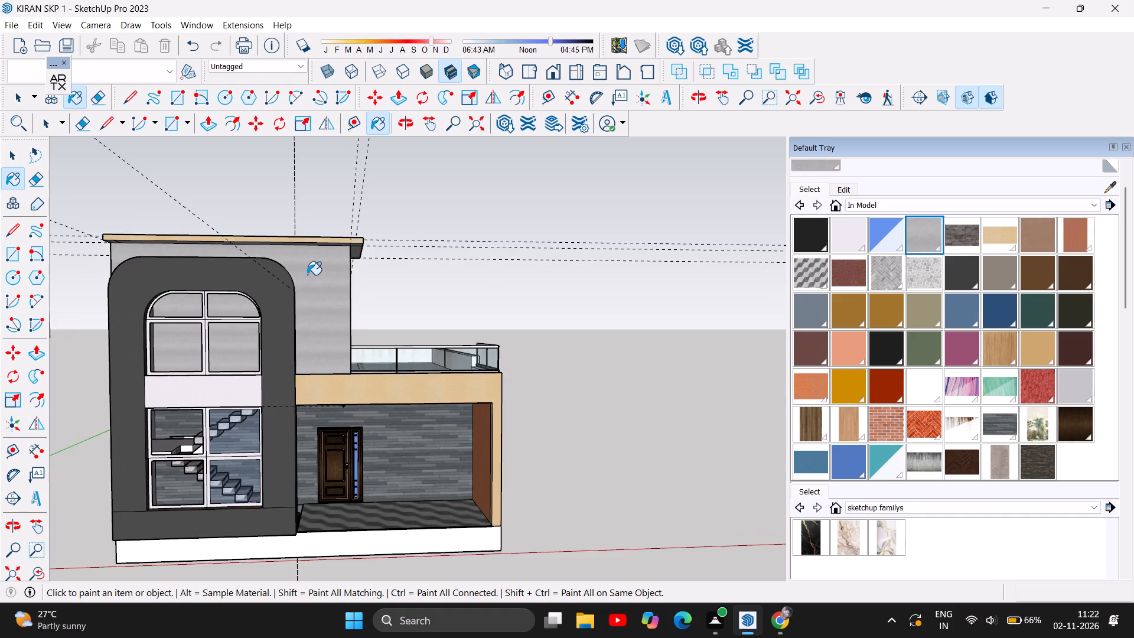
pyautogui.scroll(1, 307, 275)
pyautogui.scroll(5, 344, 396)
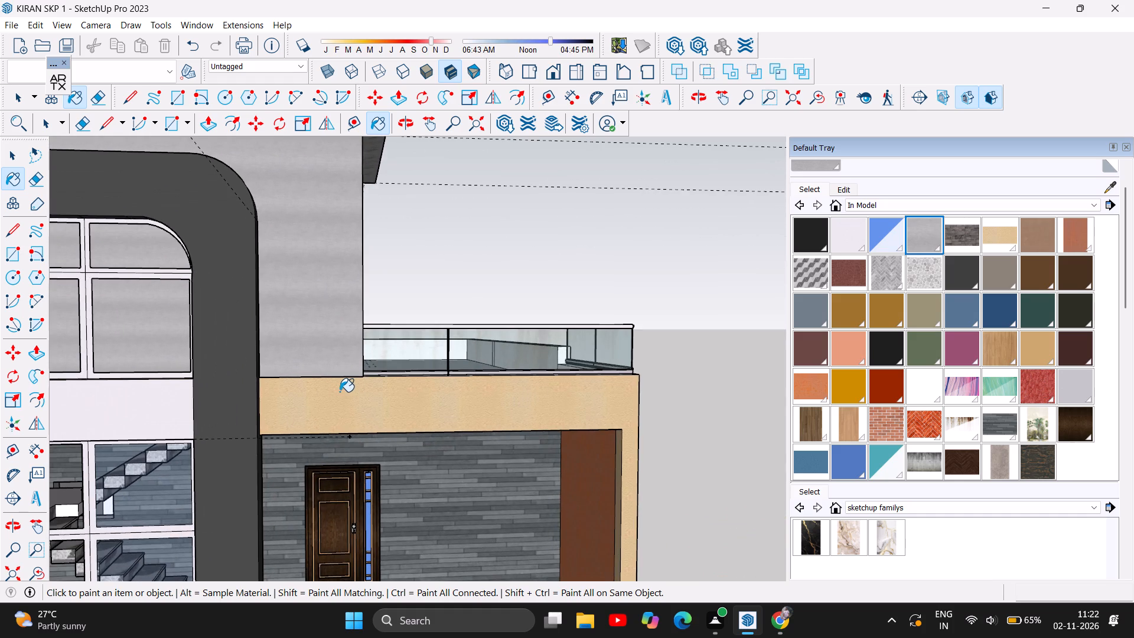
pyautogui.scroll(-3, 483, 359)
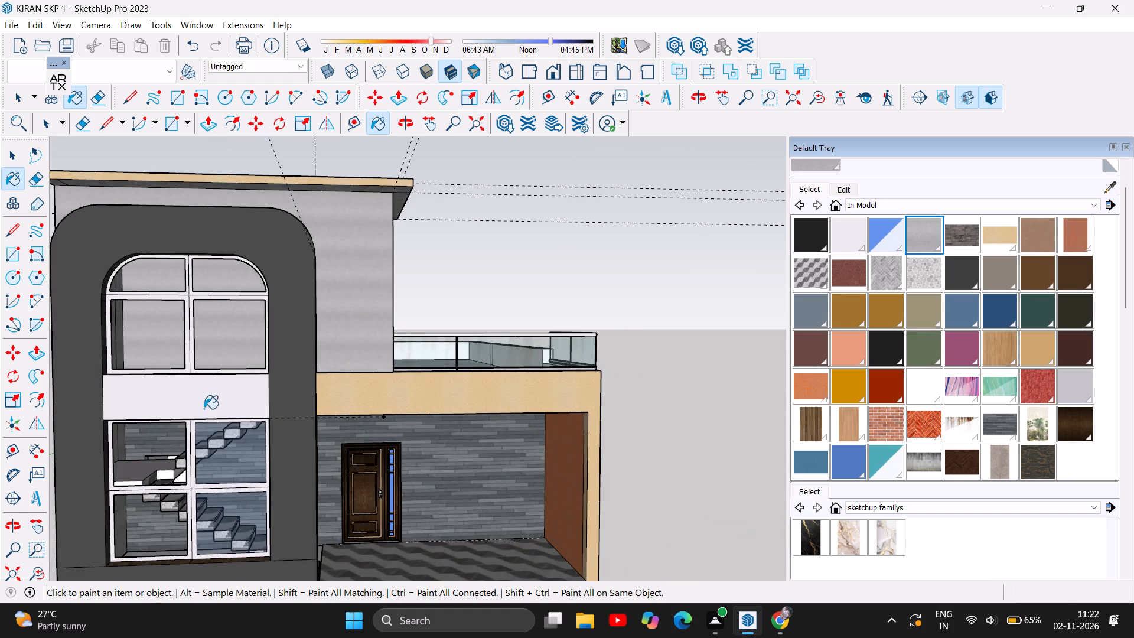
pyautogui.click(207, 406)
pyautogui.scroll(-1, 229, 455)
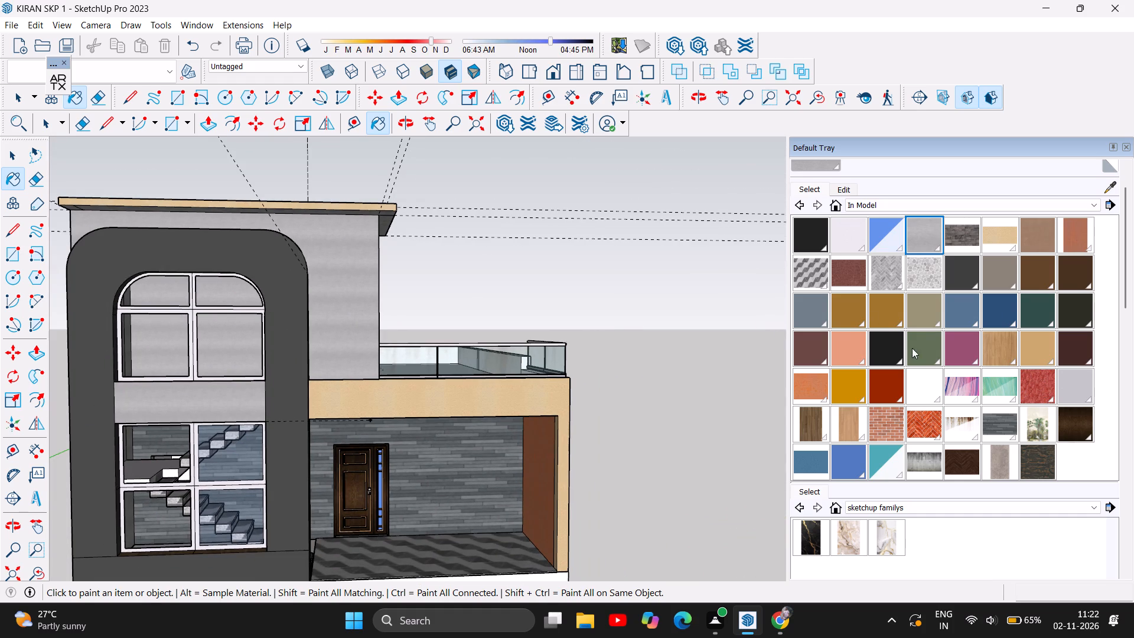
# Paint the band between the upper and lower front windows with the light beige material of the porch beam.
pyautogui.click(999, 230)
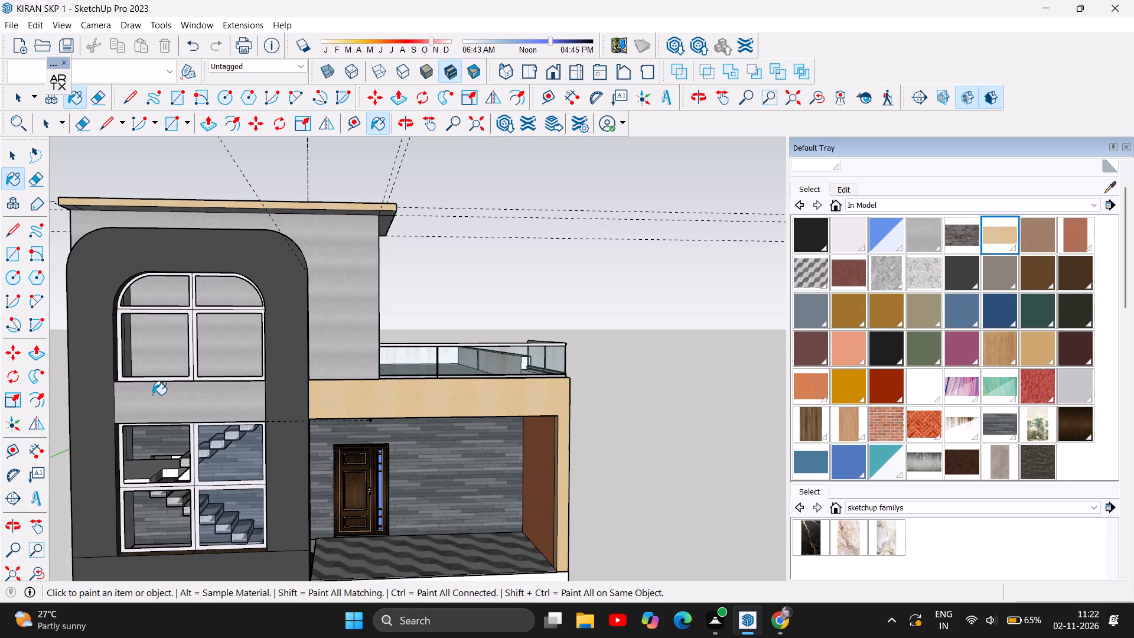
pyautogui.click(160, 396)
# Paint the front edge of the upper roof slab with the dark charcoal grey material of the arched frame.
pyautogui.scroll(-5, 143, 508)
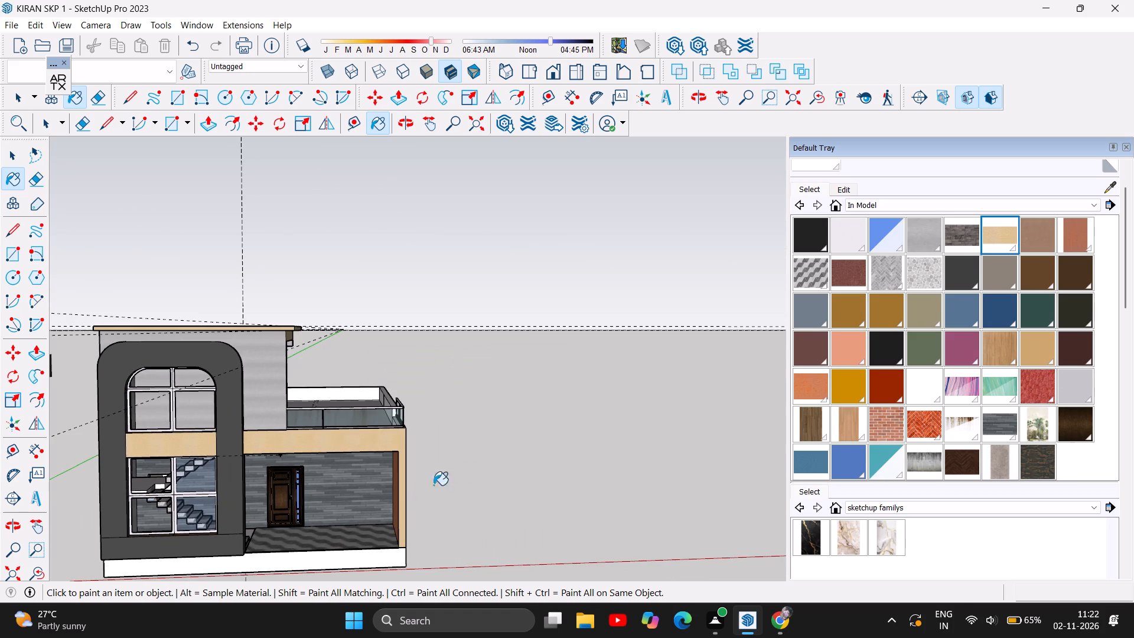
pyautogui.scroll(2, 181, 337)
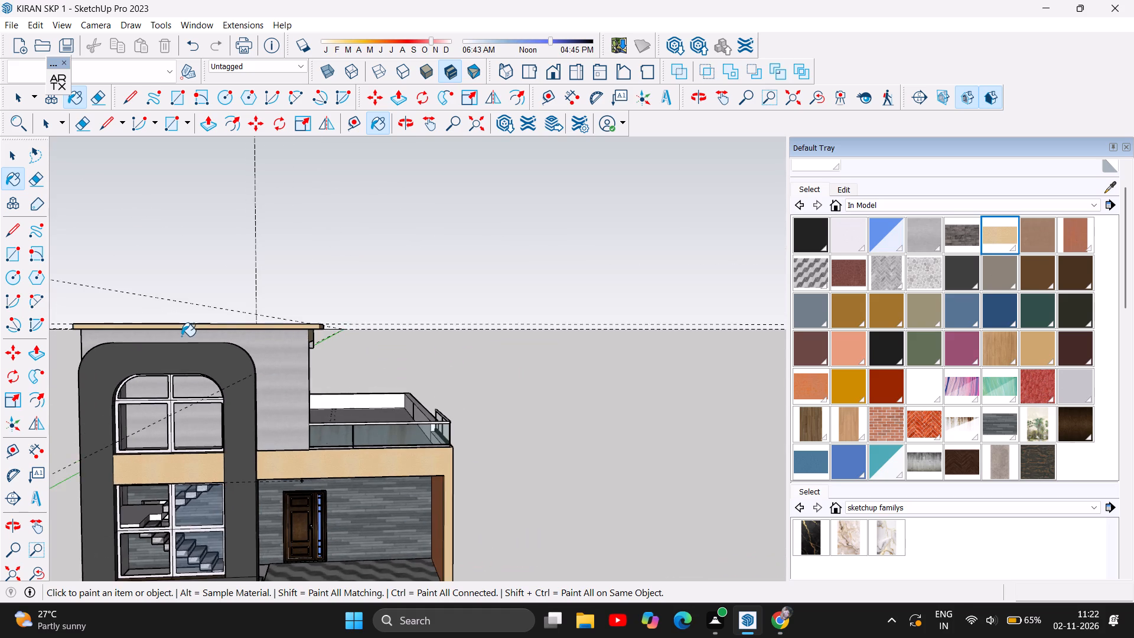
pyautogui.scroll(9, 122, 335)
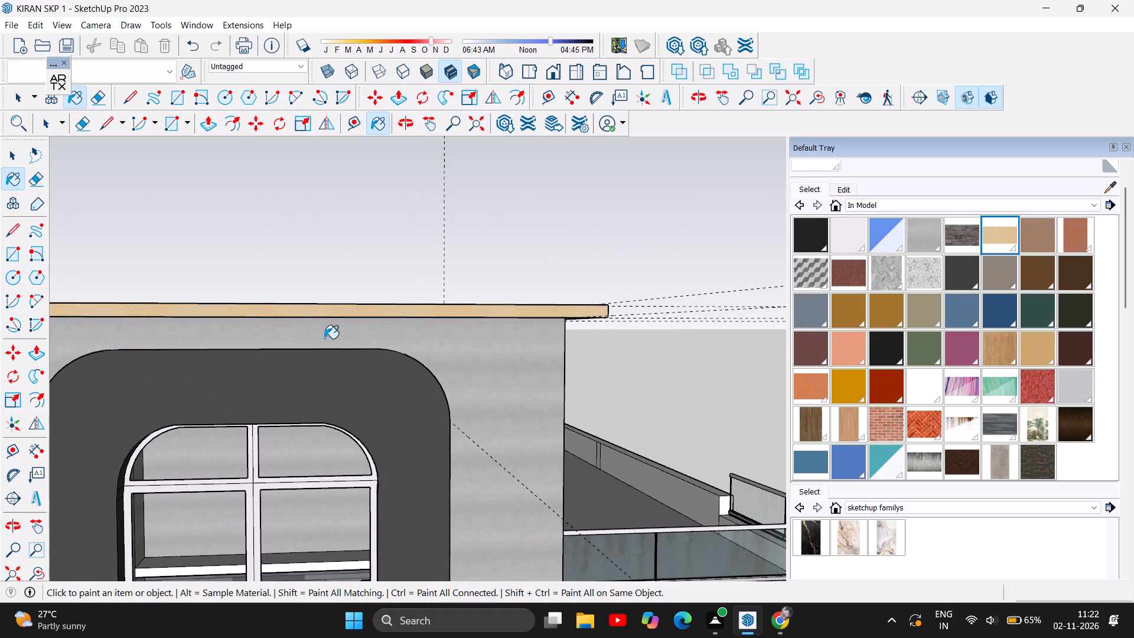
pyautogui.scroll(1, 327, 338)
pyautogui.click(965, 279)
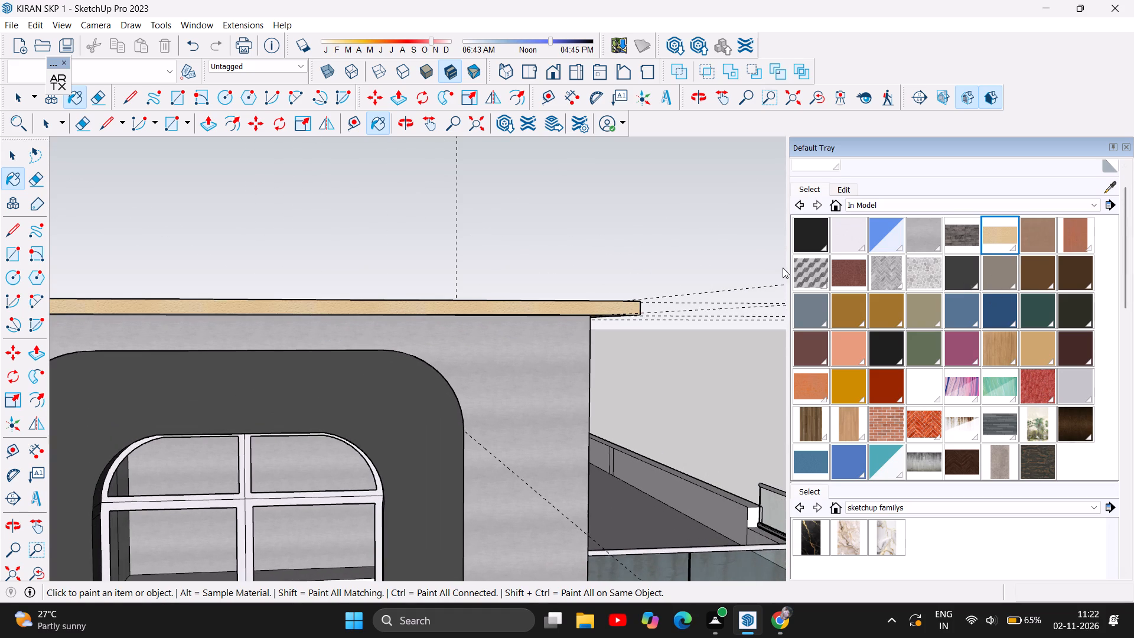
pyautogui.click(407, 305)
# Paint the roof slab's side edge, the side opening's L-shaped wall edge and the inner wall's end face with dark charcoal grey.
pyautogui.scroll(-2, 266, 372)
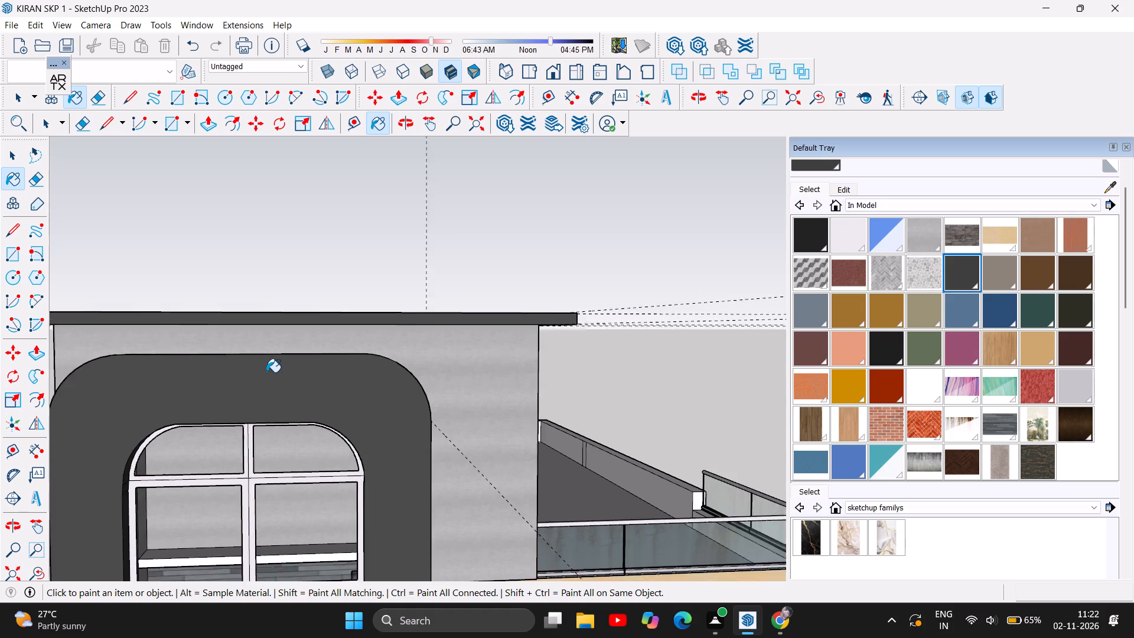
pyautogui.scroll(-4, 266, 372)
pyautogui.scroll(-3, 413, 342)
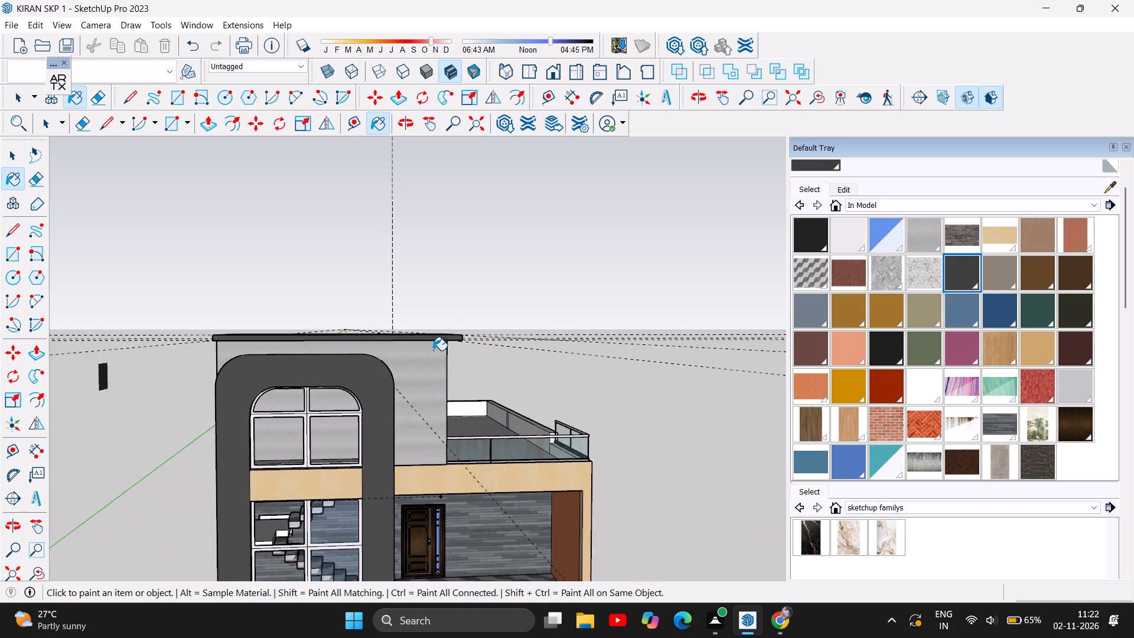
pyautogui.scroll(-2, 433, 350)
pyautogui.scroll(-5, 278, 386)
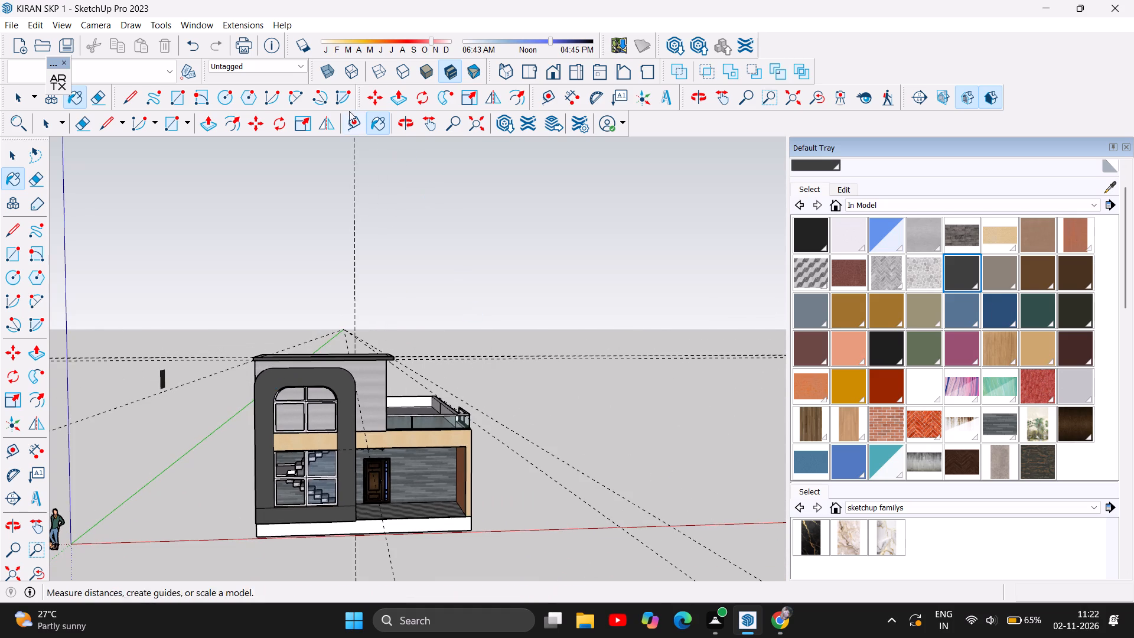
pyautogui.click(412, 124)
pyautogui.moveTo(470, 341); pyautogui.dragTo(216, 372)
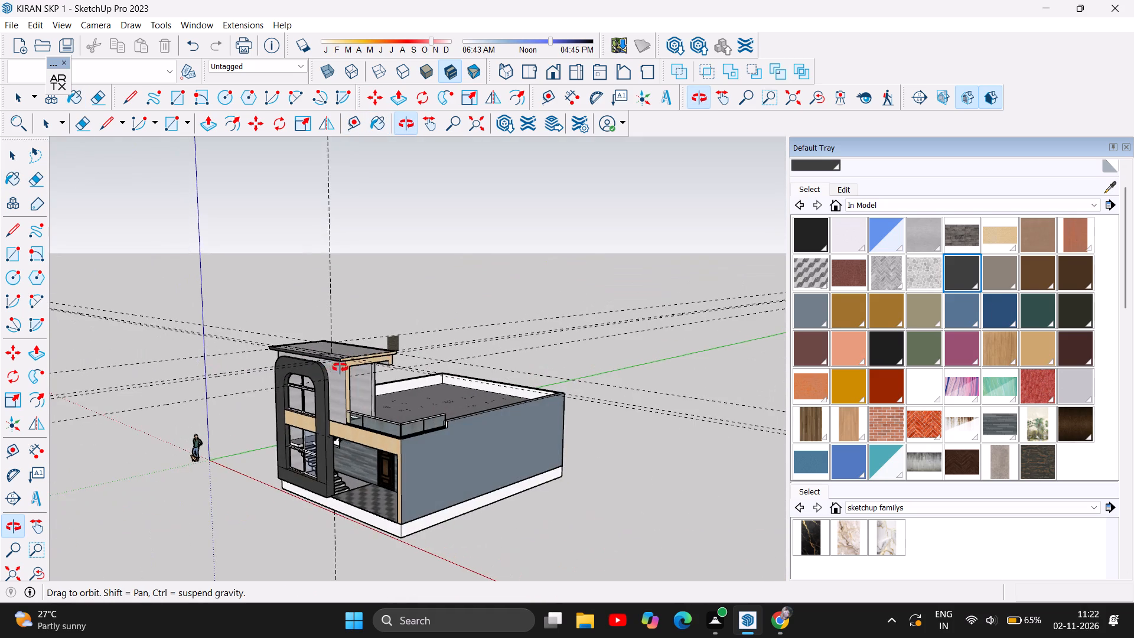
pyautogui.scroll(5, 359, 366)
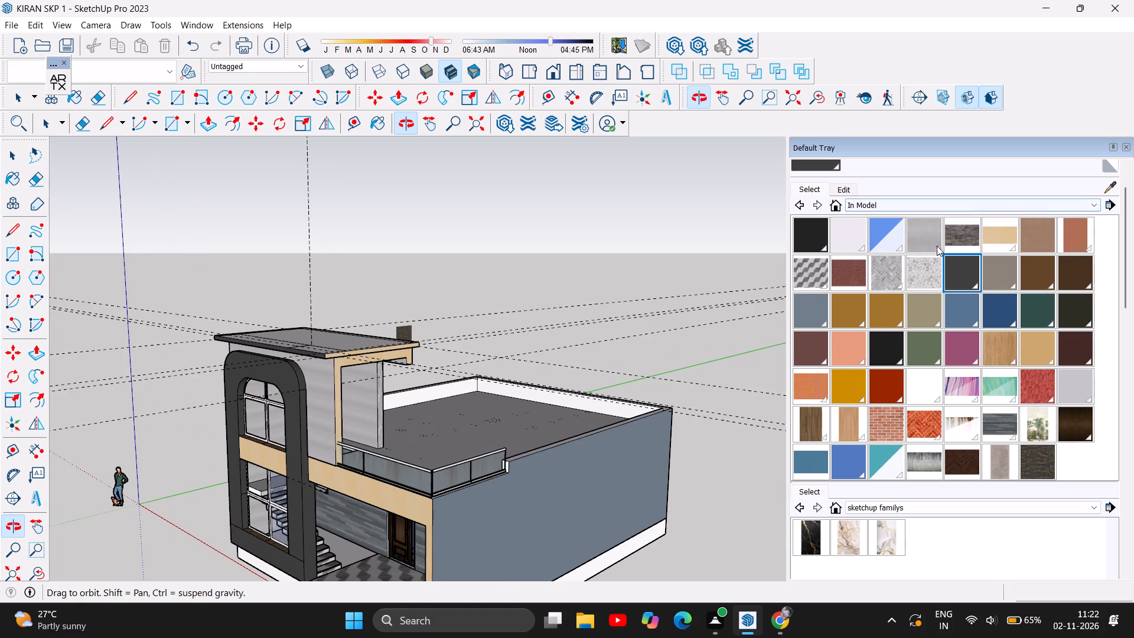
pyautogui.click(966, 275)
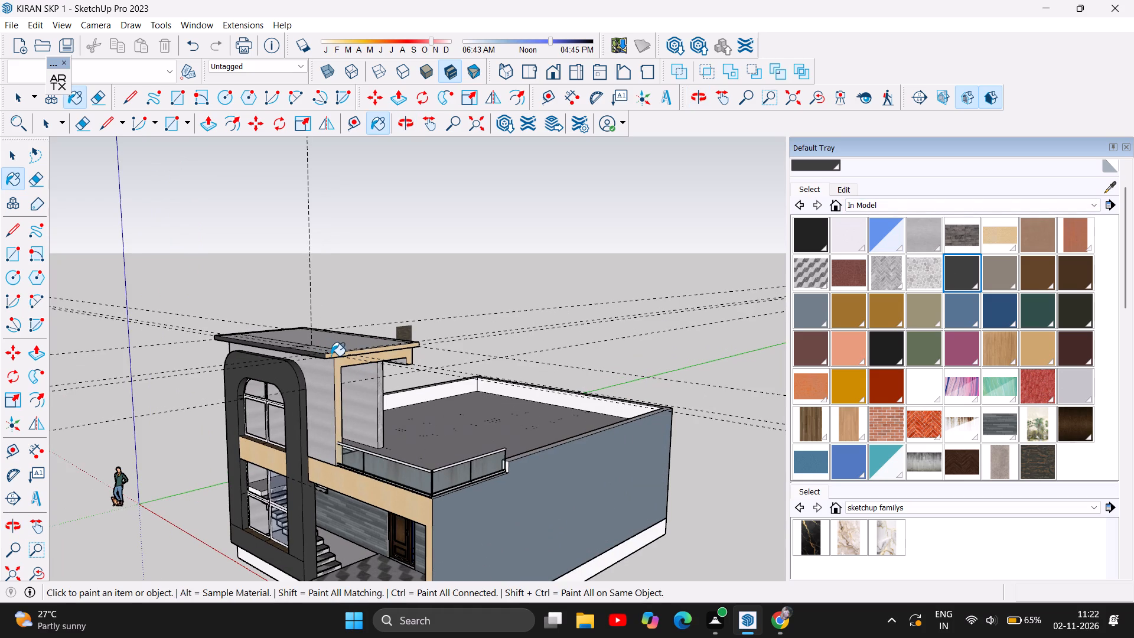
pyautogui.click(331, 356)
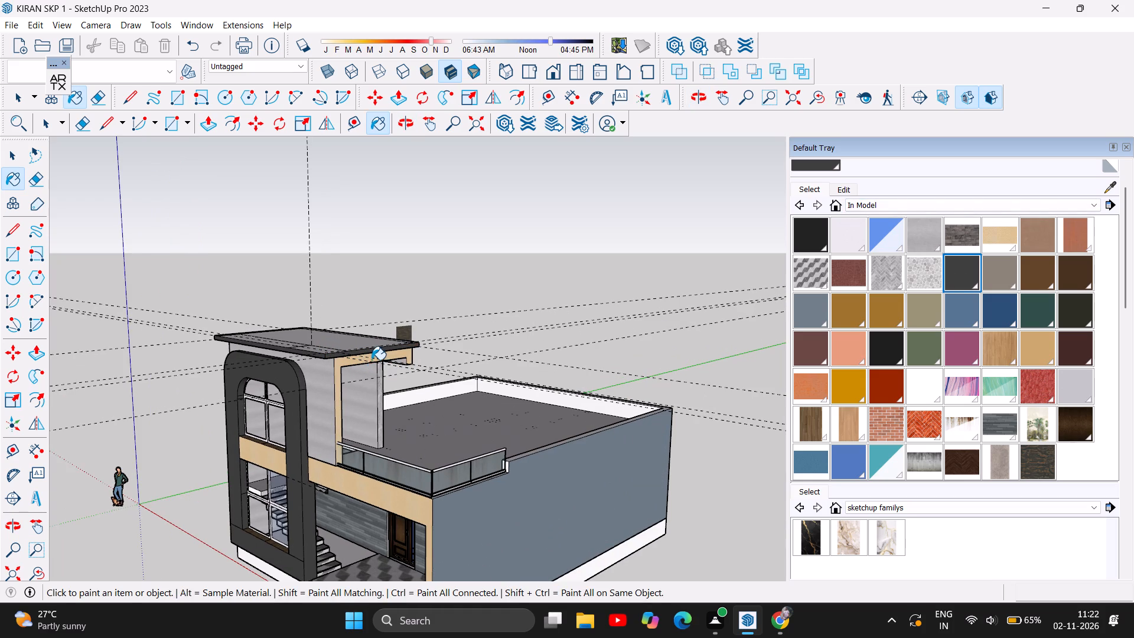
pyautogui.click(368, 360)
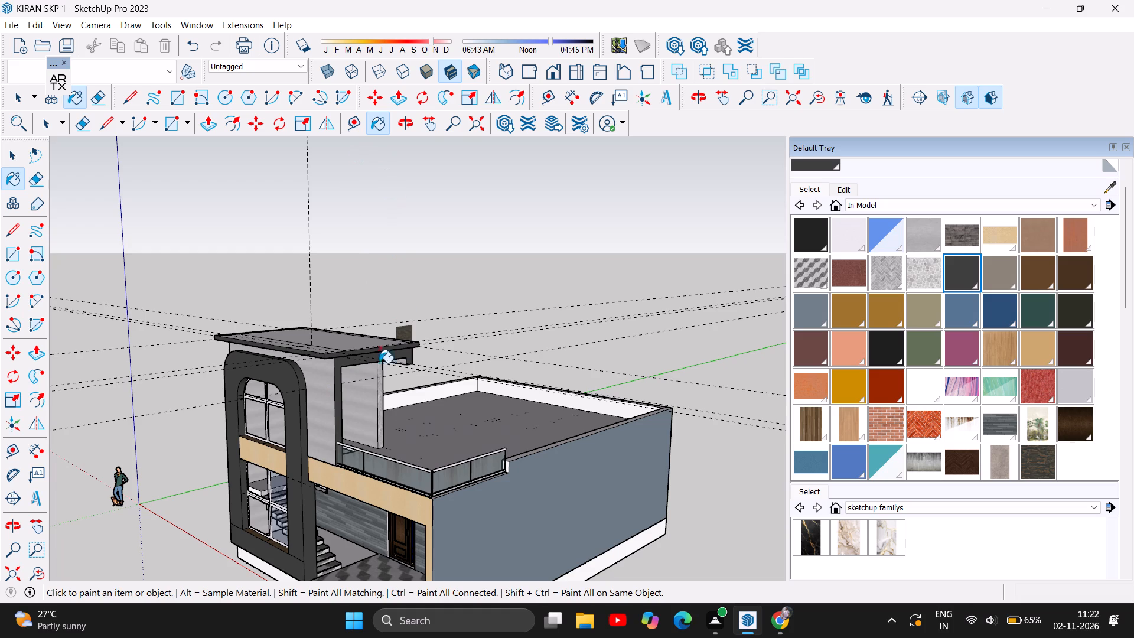
pyautogui.click(379, 386)
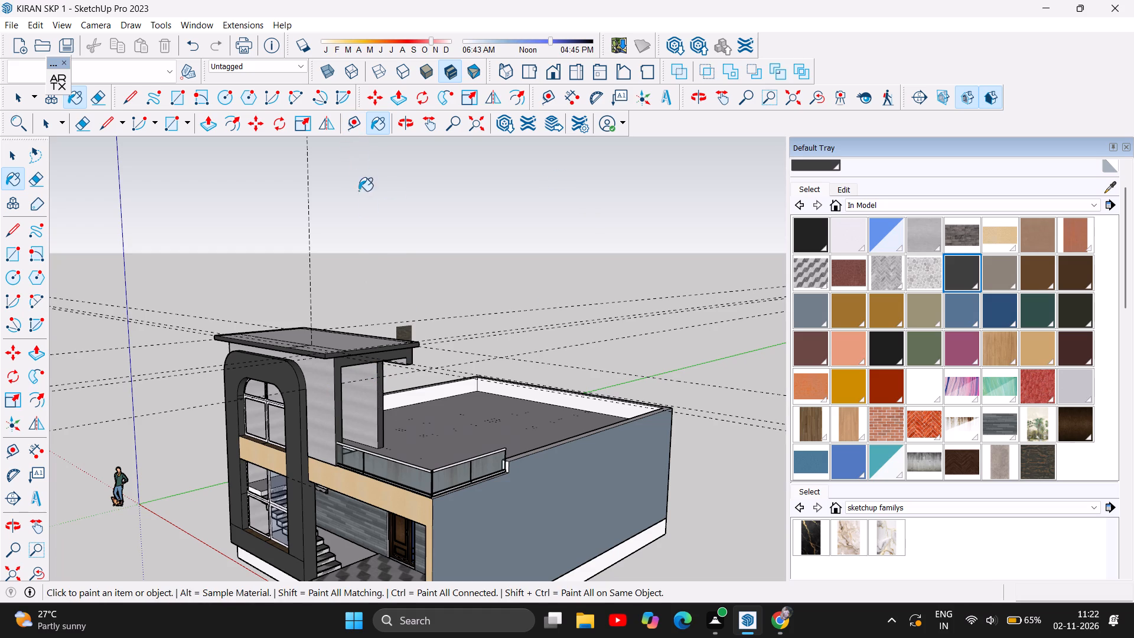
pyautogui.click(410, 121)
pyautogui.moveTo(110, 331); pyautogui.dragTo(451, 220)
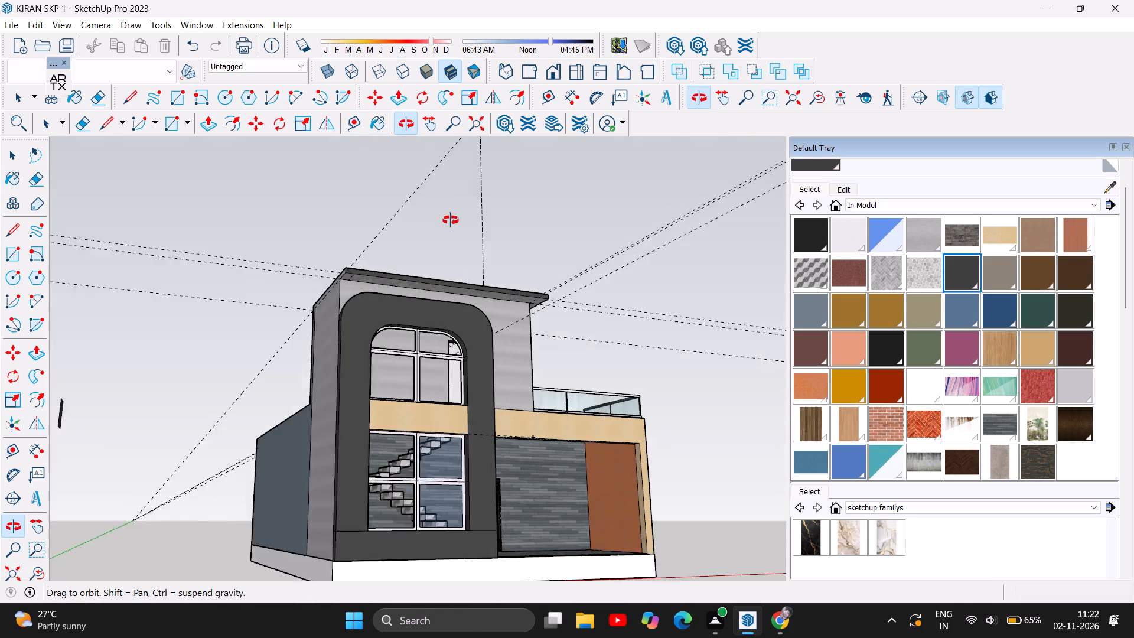
# Paint the underside of the upper roof slab's front and side overhangs with the dark charcoal grey material of the arched frame.
pyautogui.moveTo(451, 220); pyautogui.dragTo(461, 216)
pyautogui.moveTo(534, 383); pyautogui.dragTo(262, 252)
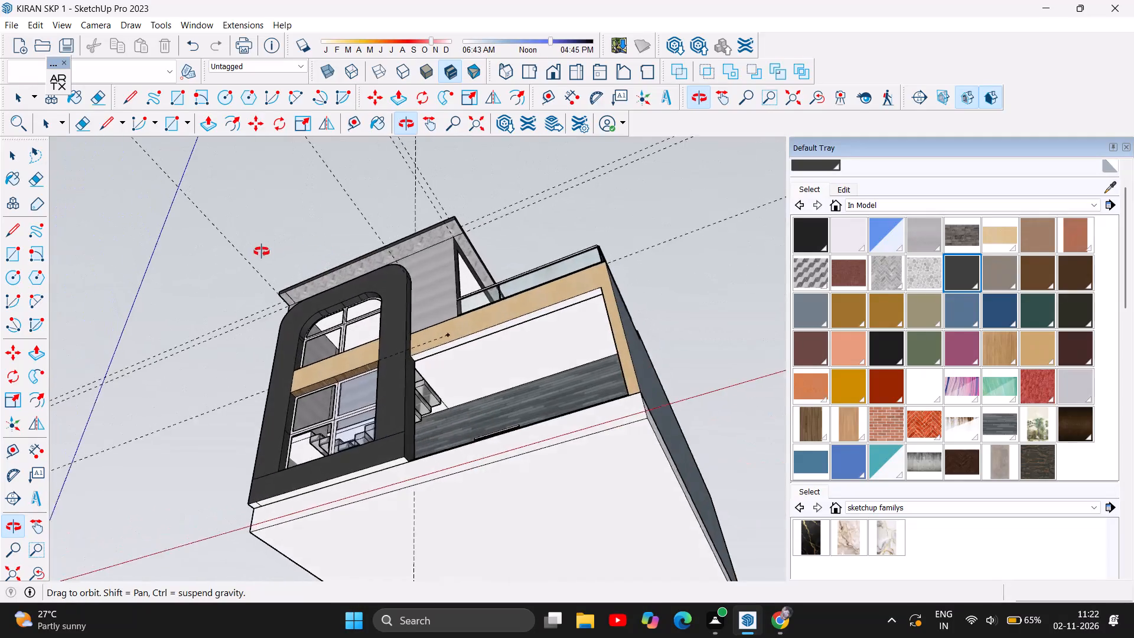
pyautogui.moveTo(262, 252); pyautogui.dragTo(120, 468)
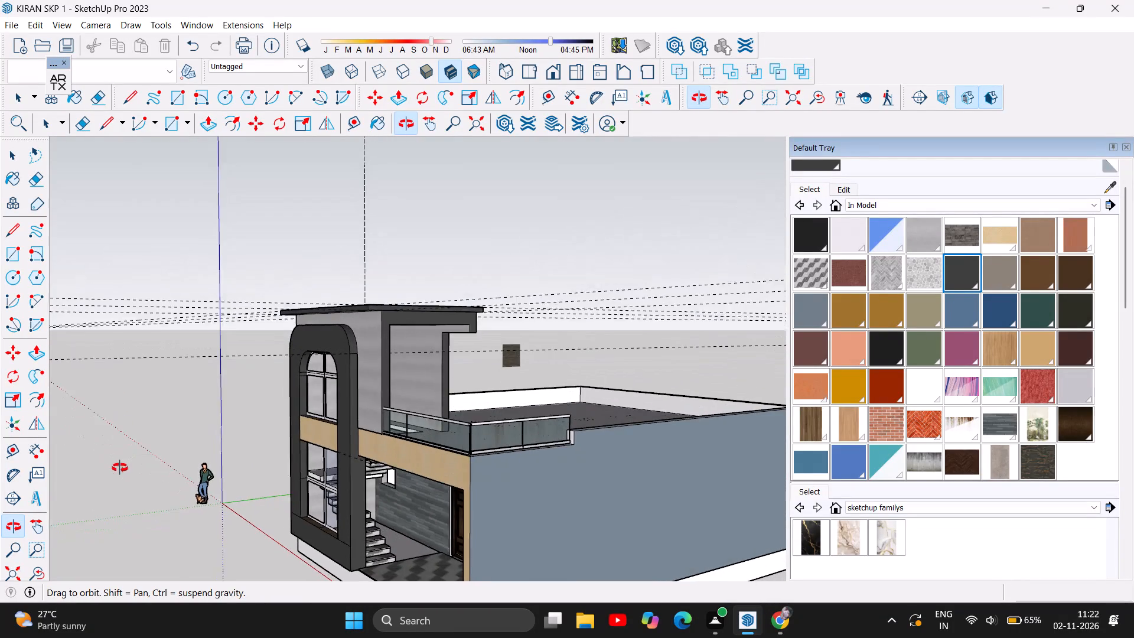
pyautogui.moveTo(120, 468); pyautogui.dragTo(119, 469)
pyautogui.scroll(5, 390, 358)
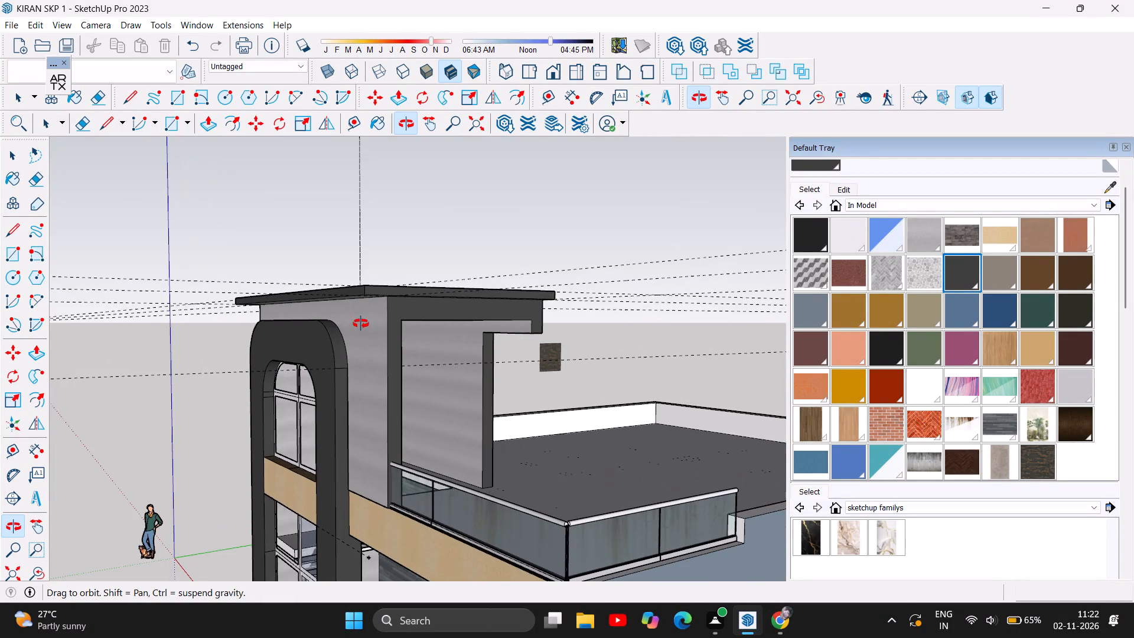
pyautogui.scroll(3, 357, 324)
pyautogui.moveTo(347, 332); pyautogui.dragTo(542, 327)
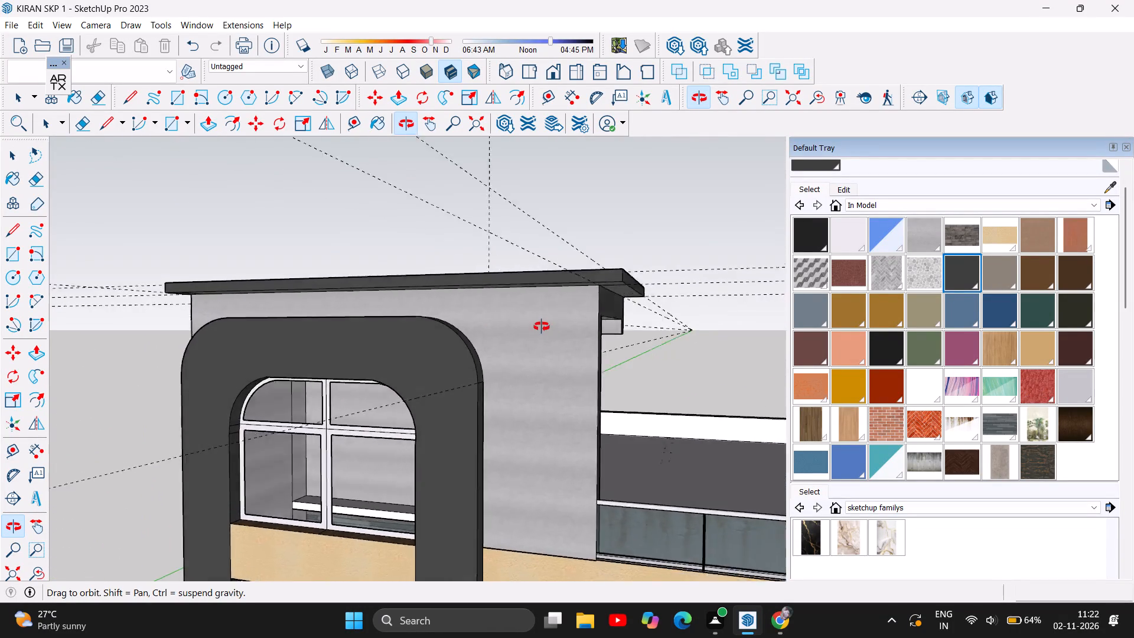
pyautogui.moveTo(542, 327); pyautogui.dragTo(630, 233)
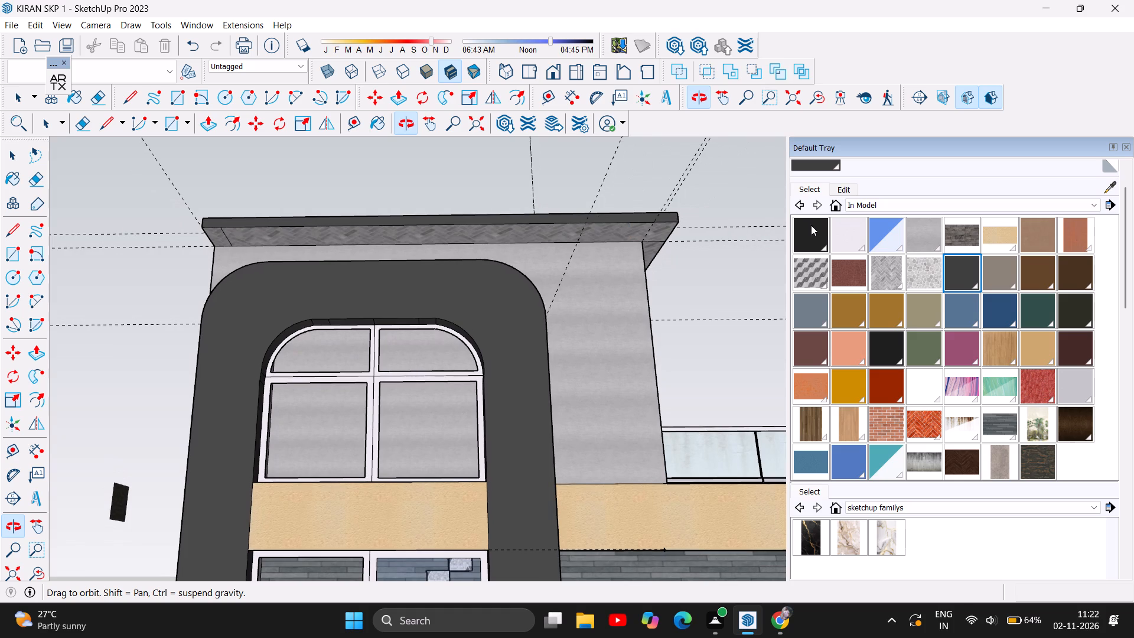
pyautogui.click(959, 264)
pyautogui.click(520, 230)
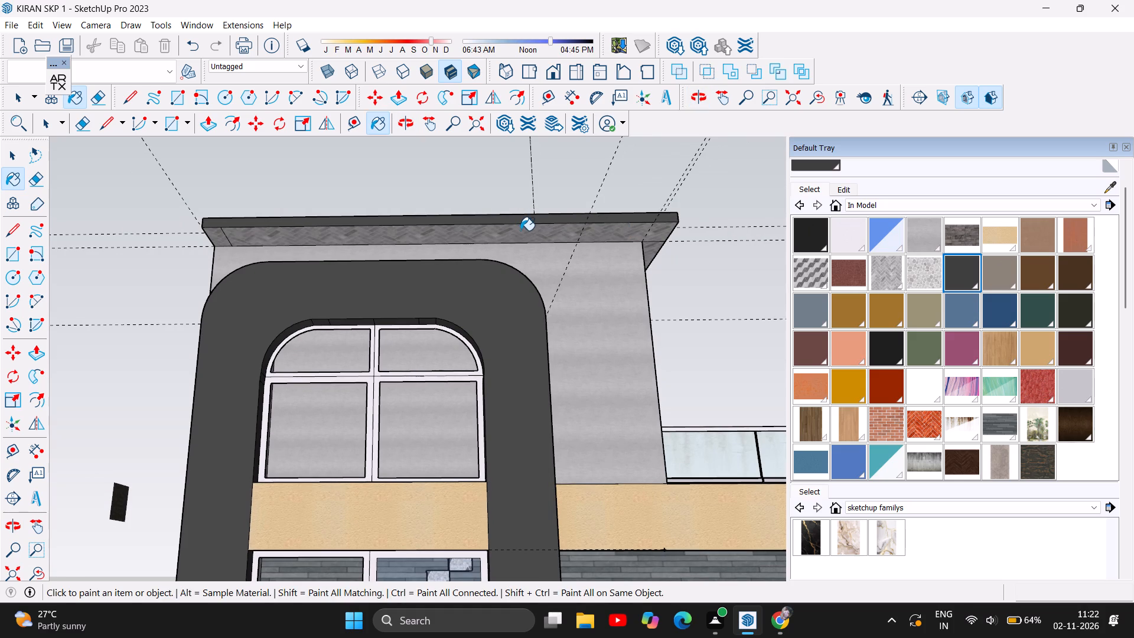
pyautogui.click(213, 236)
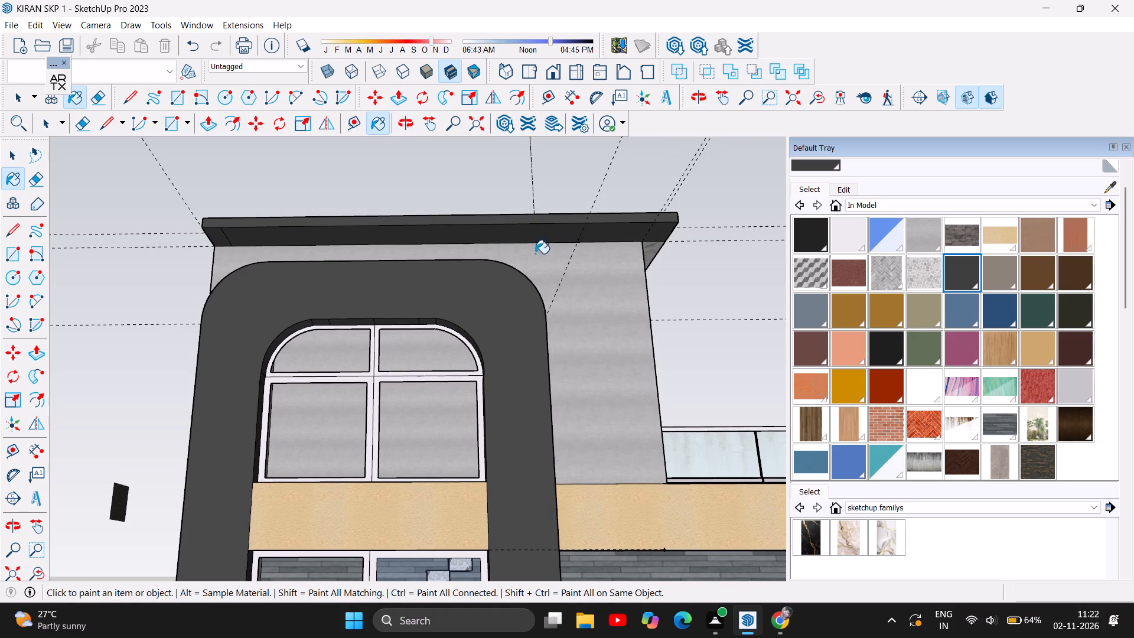
pyautogui.click(653, 253)
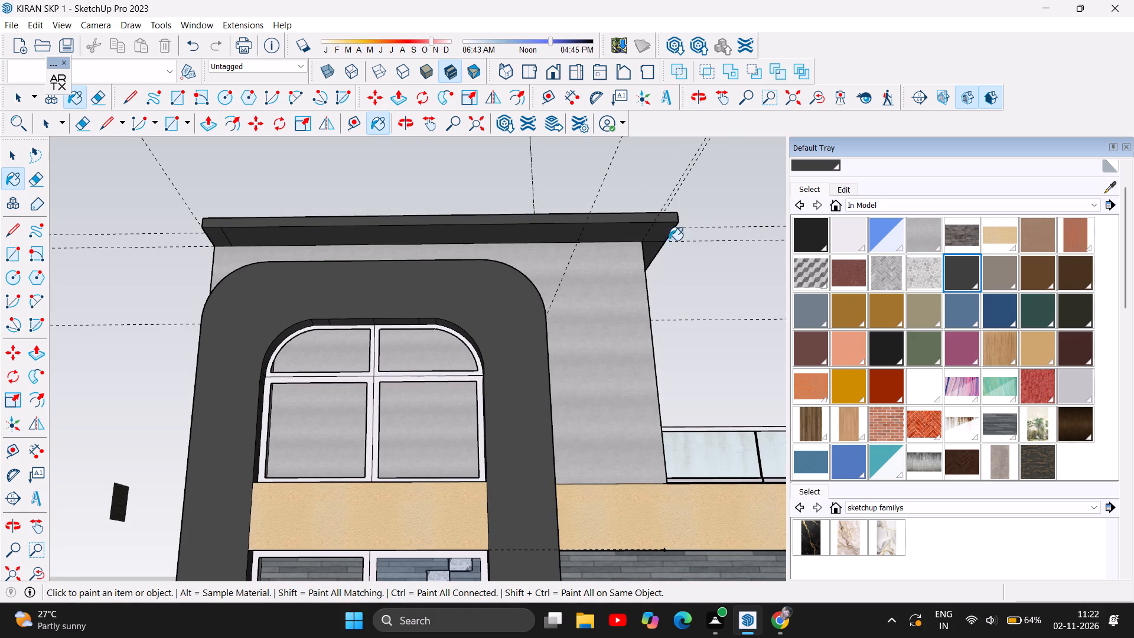
# Examine the painted roof overhang and the whole front facade from several angles.
pyautogui.click(408, 121)
pyautogui.moveTo(434, 219); pyautogui.dragTo(413, 292)
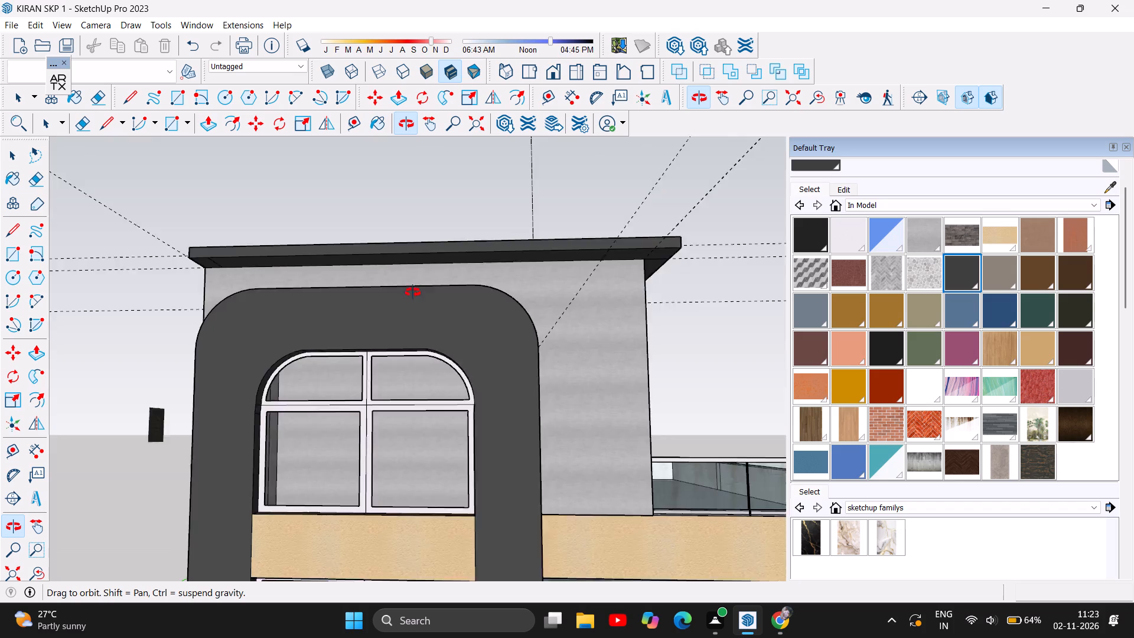
pyautogui.moveTo(413, 292); pyautogui.dragTo(379, 342)
pyautogui.scroll(-4, 392, 265)
pyautogui.moveTo(522, 355); pyautogui.dragTo(493, 351)
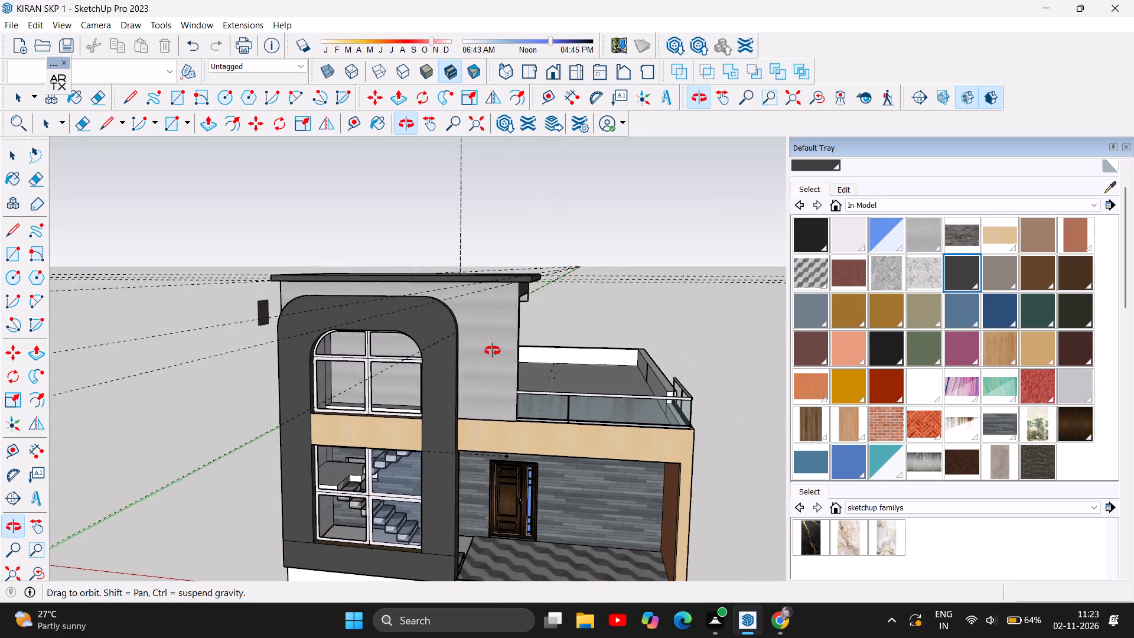
pyautogui.moveTo(493, 351); pyautogui.dragTo(488, 366)
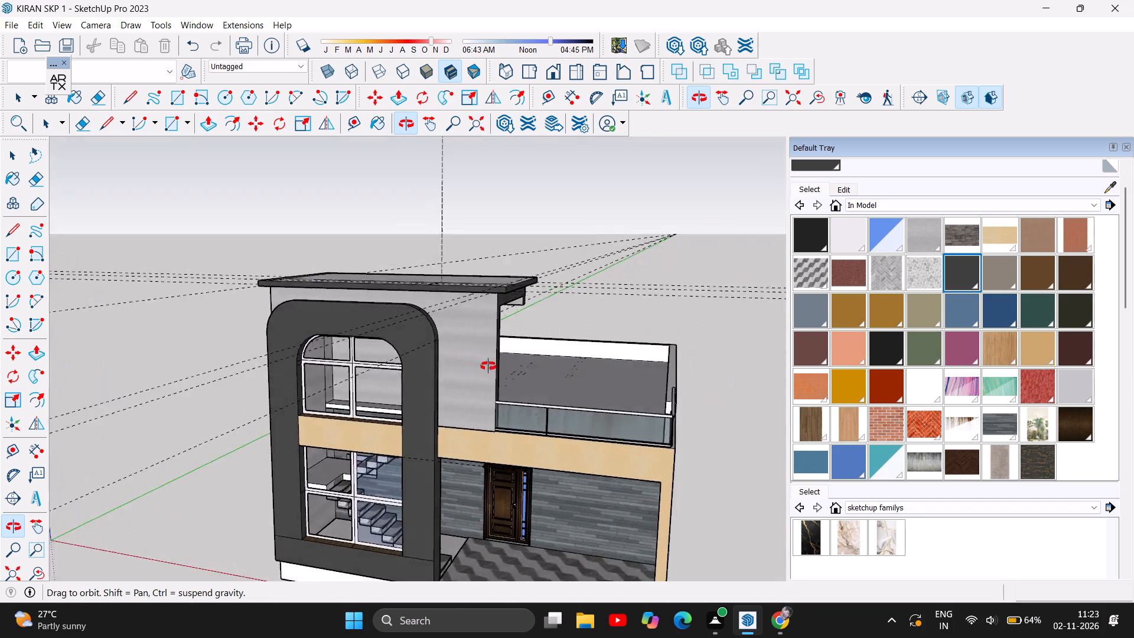
pyautogui.moveTo(488, 366); pyautogui.dragTo(557, 329)
pyautogui.moveTo(553, 337); pyautogui.dragTo(547, 354)
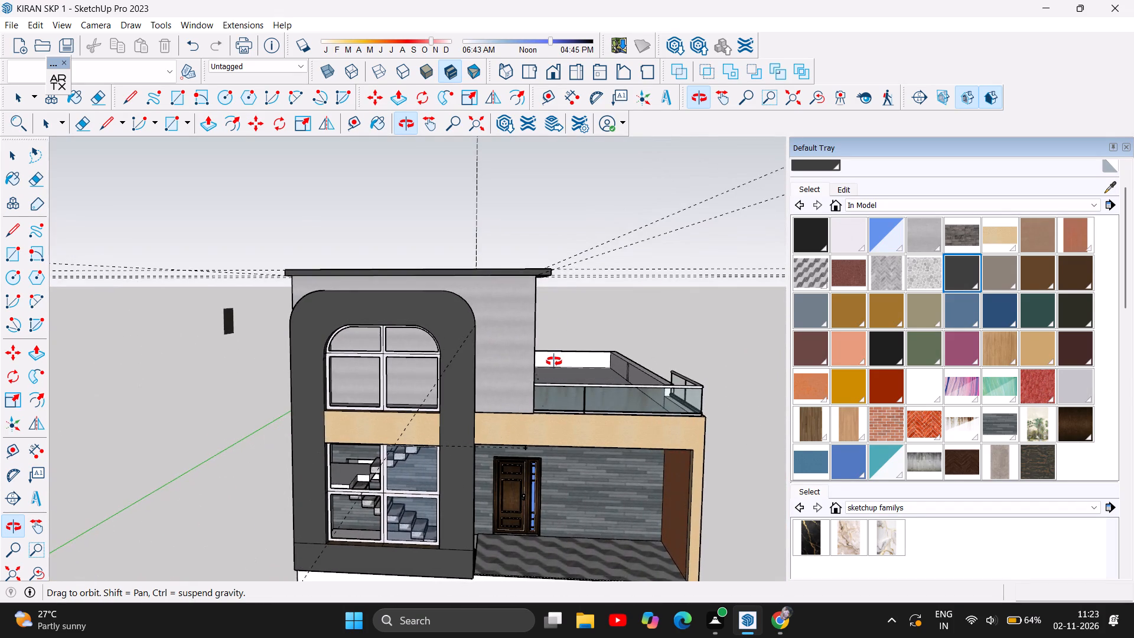
pyautogui.scroll(-2, 554, 362)
pyautogui.moveTo(665, 465); pyautogui.dragTo(661, 439)
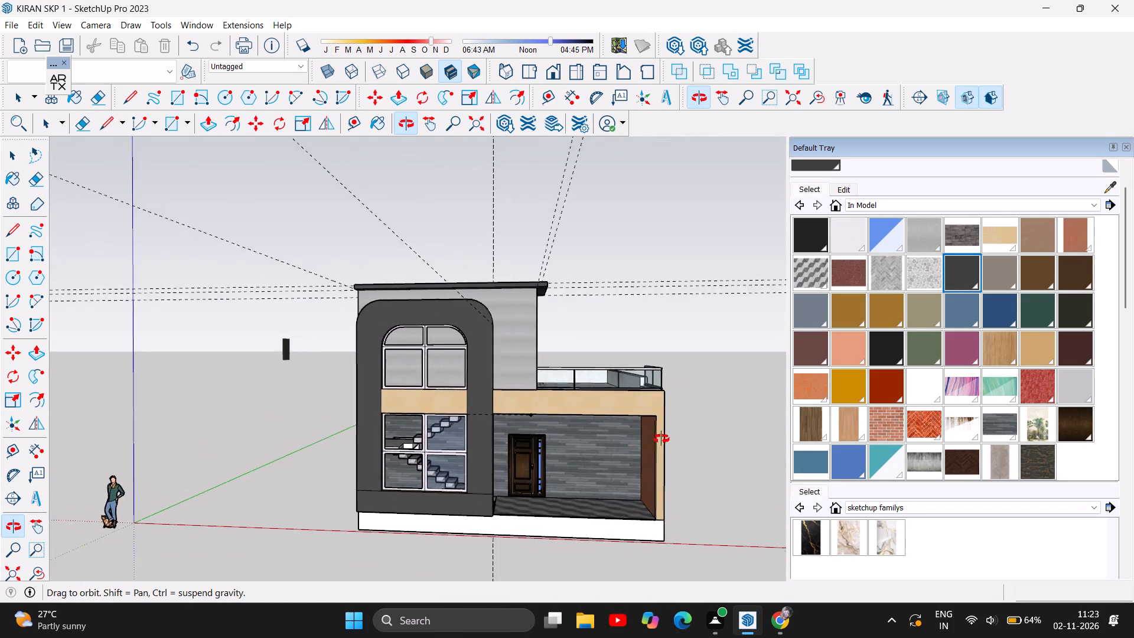
pyautogui.moveTo(661, 439); pyautogui.dragTo(680, 432)
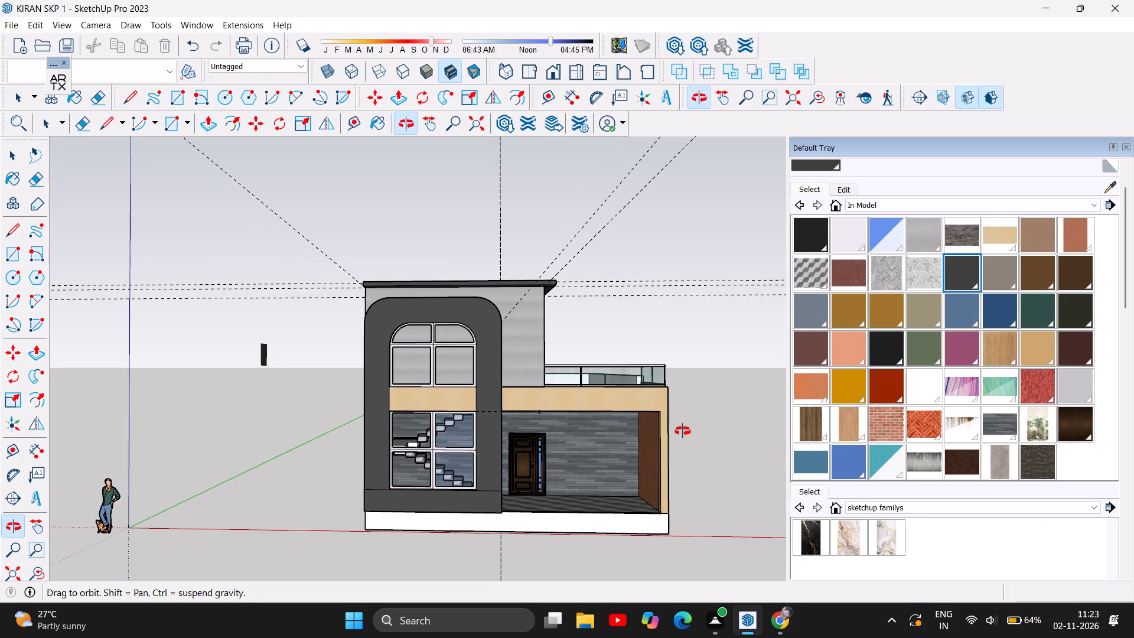
# Paint the frames of the upper arched front window, including its curved top sections, with the laminate-oak wood material.
pyautogui.scroll(2, 627, 463)
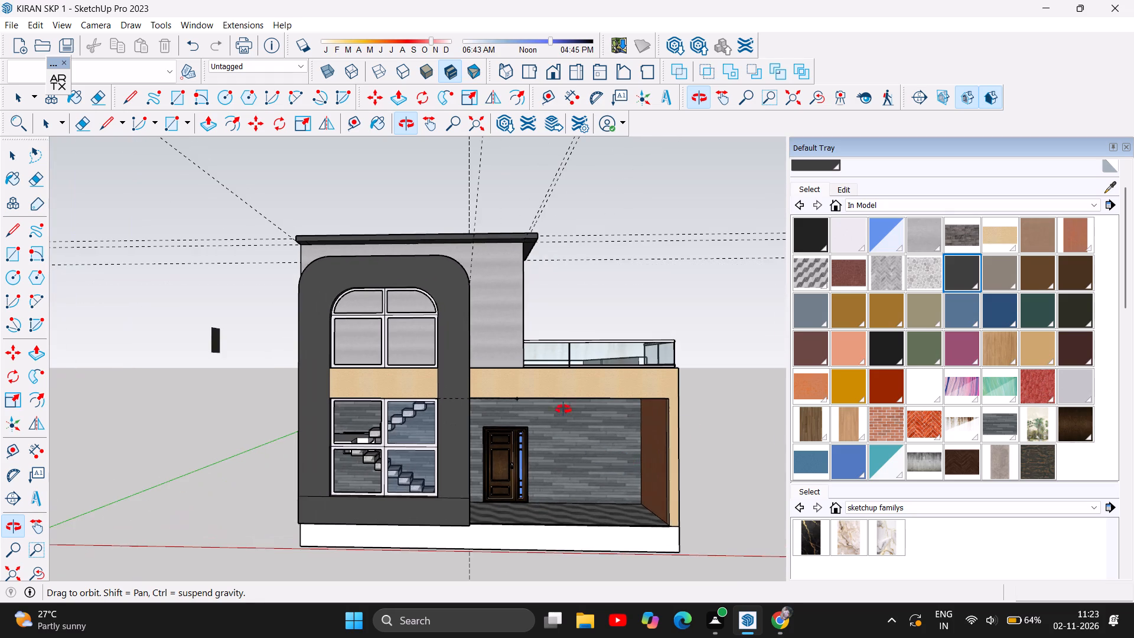
pyautogui.scroll(5, 531, 372)
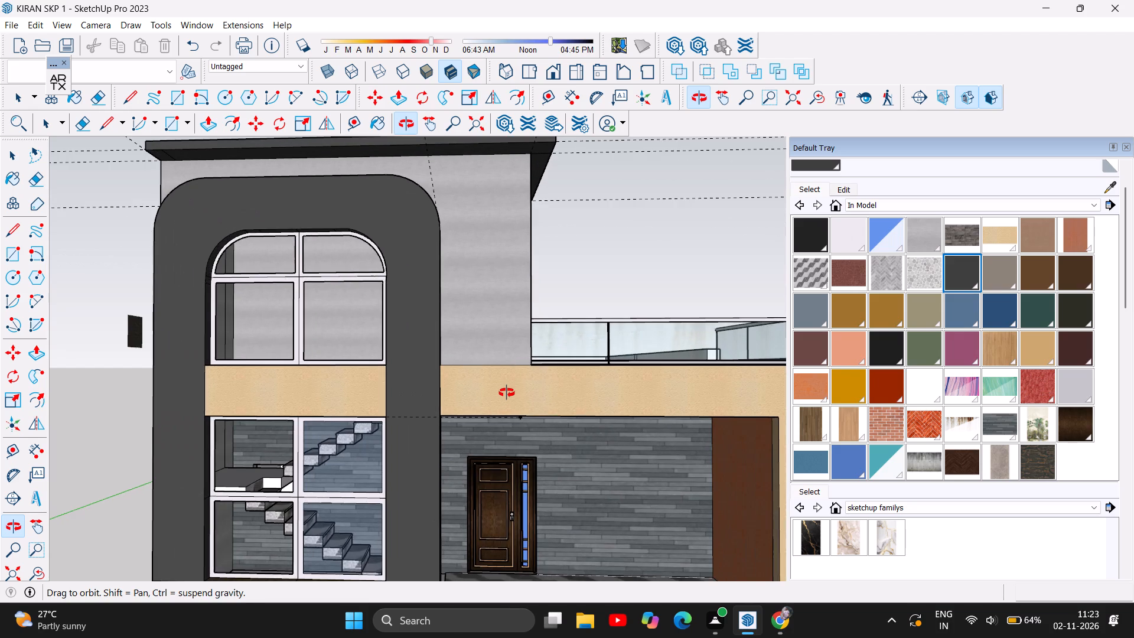
pyautogui.scroll(4, 507, 393)
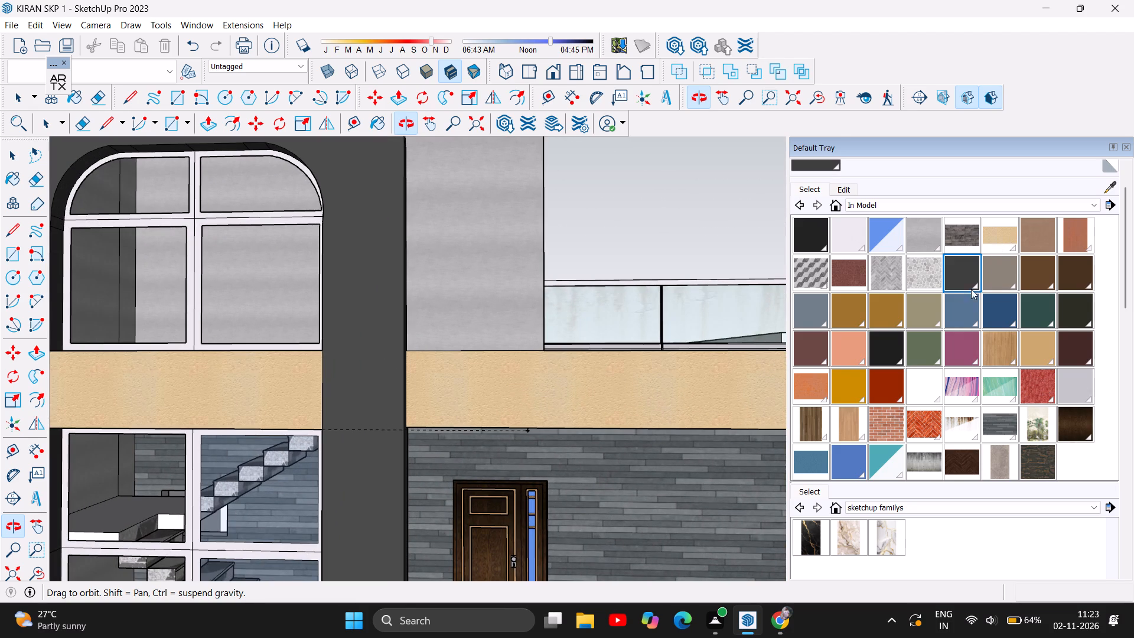
pyautogui.click(1001, 353)
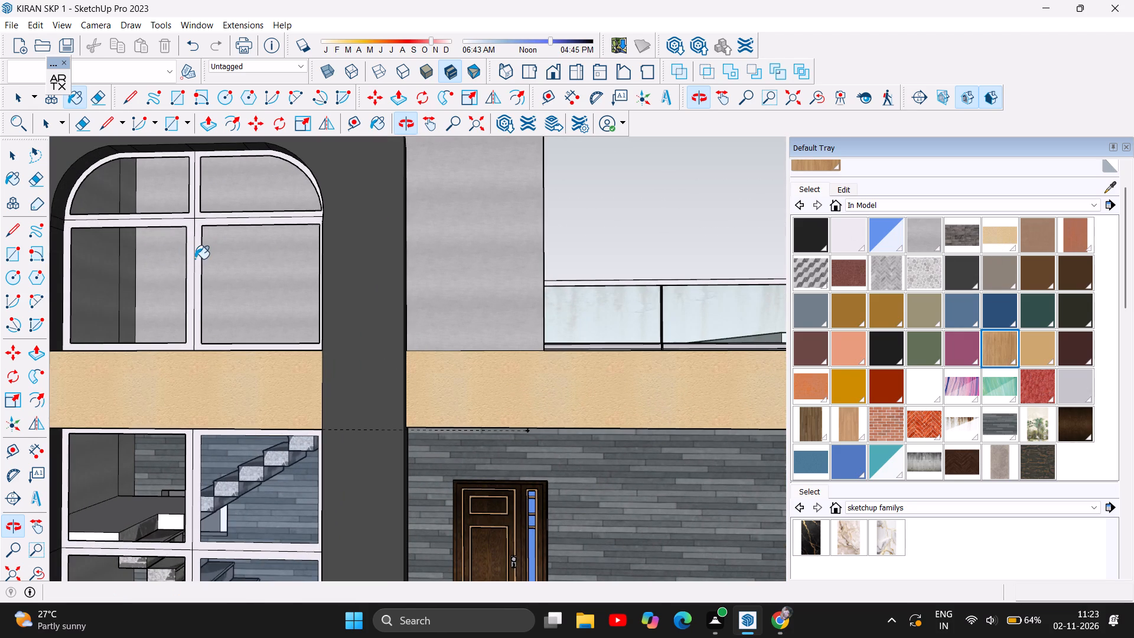
pyautogui.click(192, 258)
pyautogui.click(197, 253)
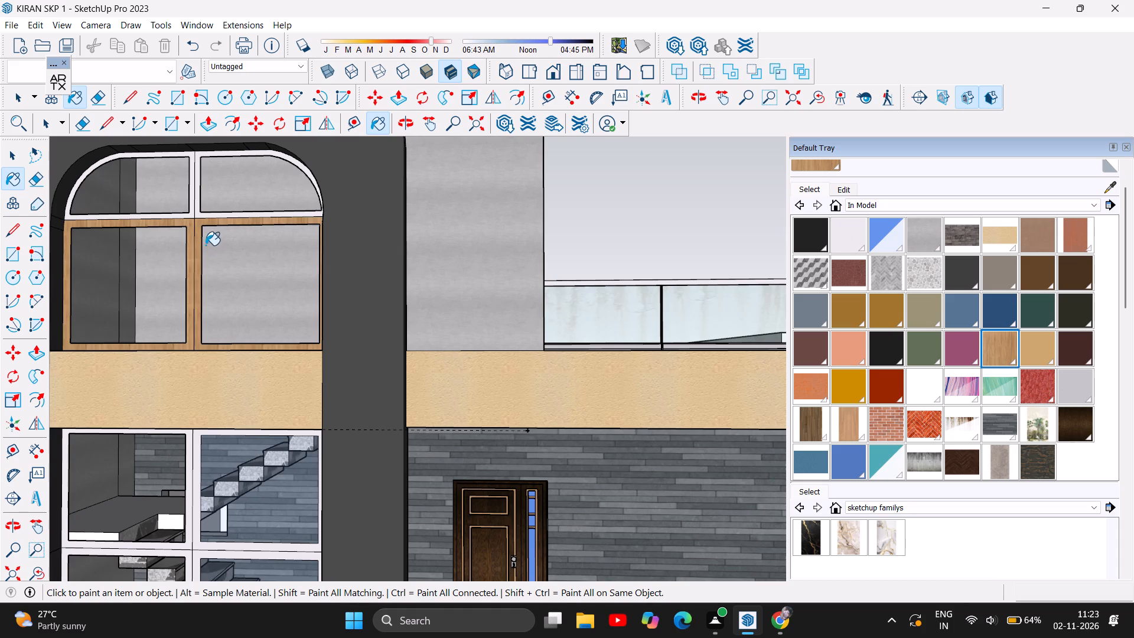
pyautogui.click(195, 201)
pyautogui.click(189, 206)
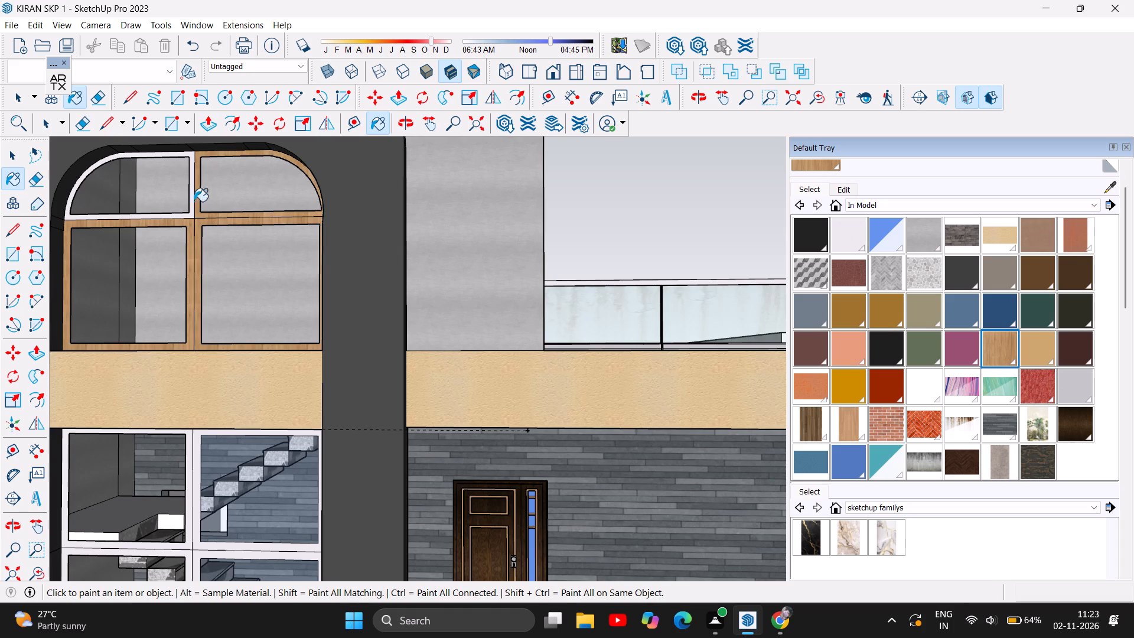
pyautogui.click(190, 209)
pyautogui.click(187, 213)
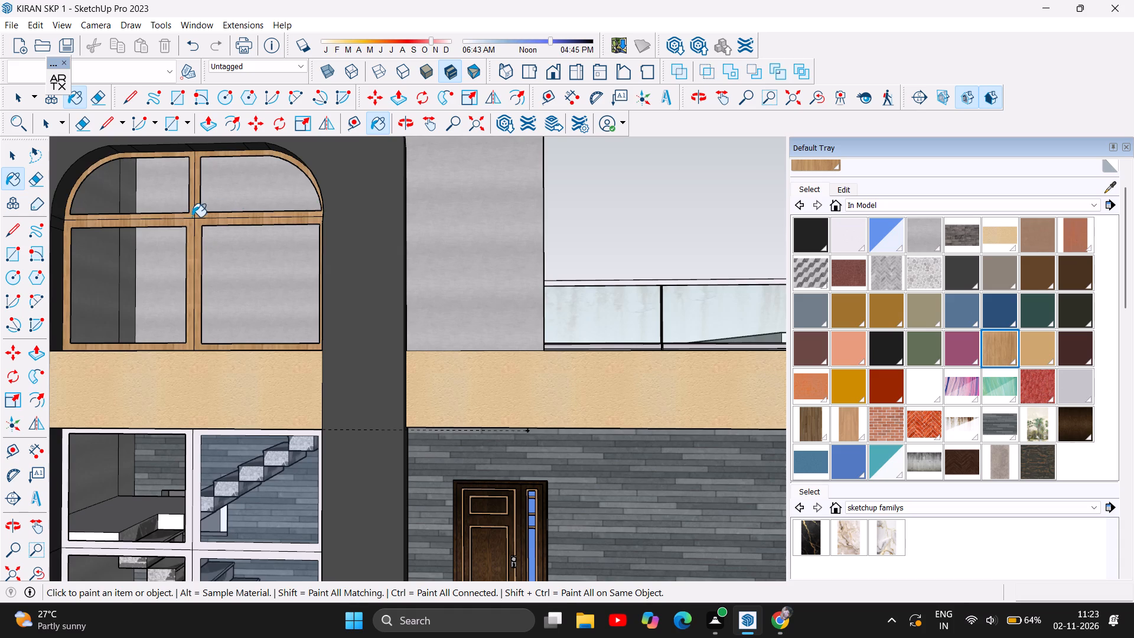
# Paint the upper and lower frame sections of the ground-floor staircase window with the same laminate-oak wood material.
pyautogui.scroll(-4, 263, 197)
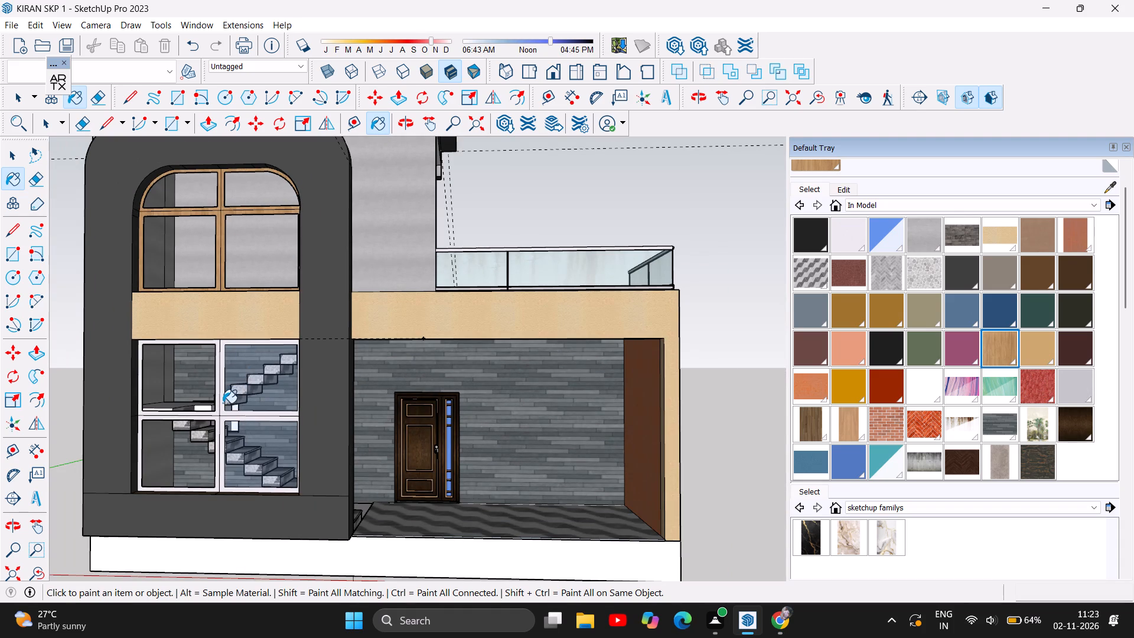
pyautogui.click(219, 407)
pyautogui.click(224, 416)
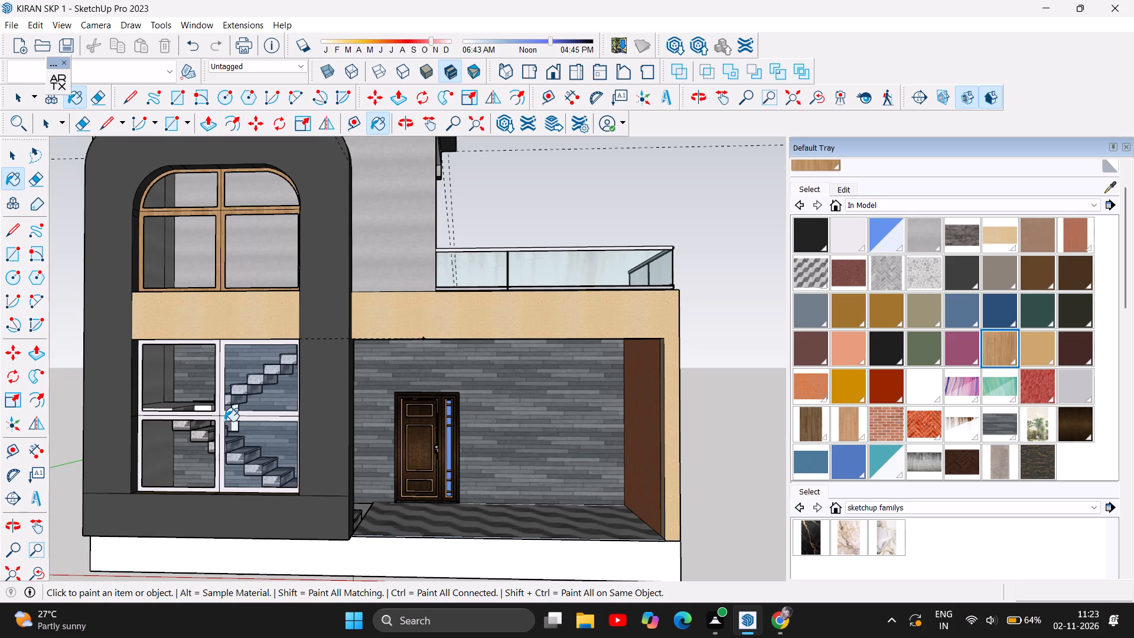
pyautogui.click(224, 424)
pyautogui.scroll(4, 219, 442)
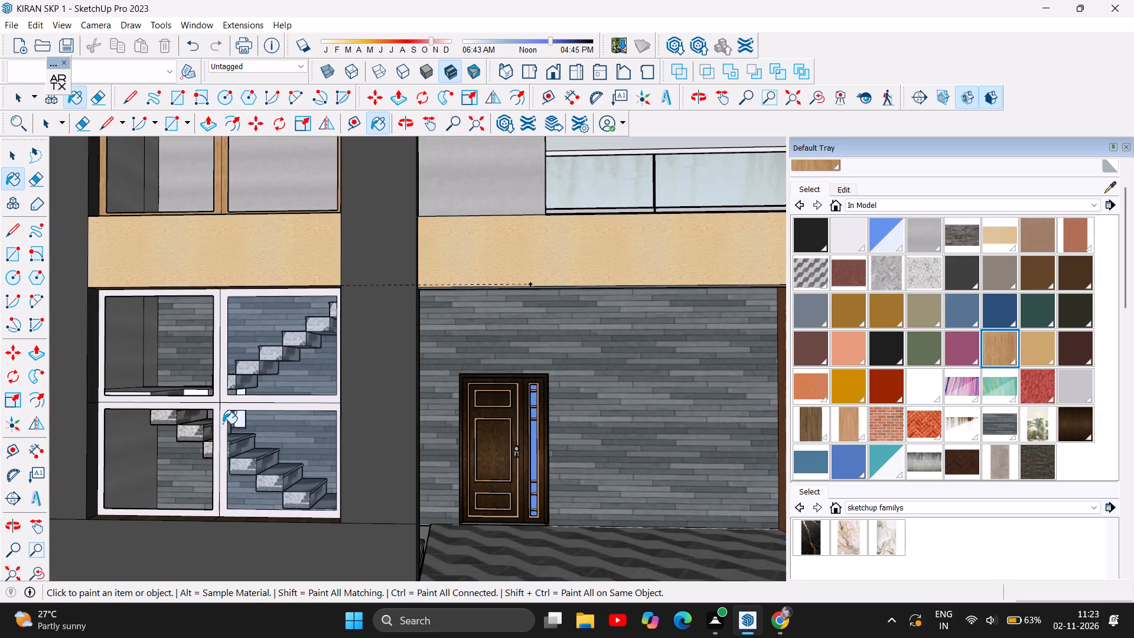
pyautogui.click(223, 424)
pyautogui.click(218, 423)
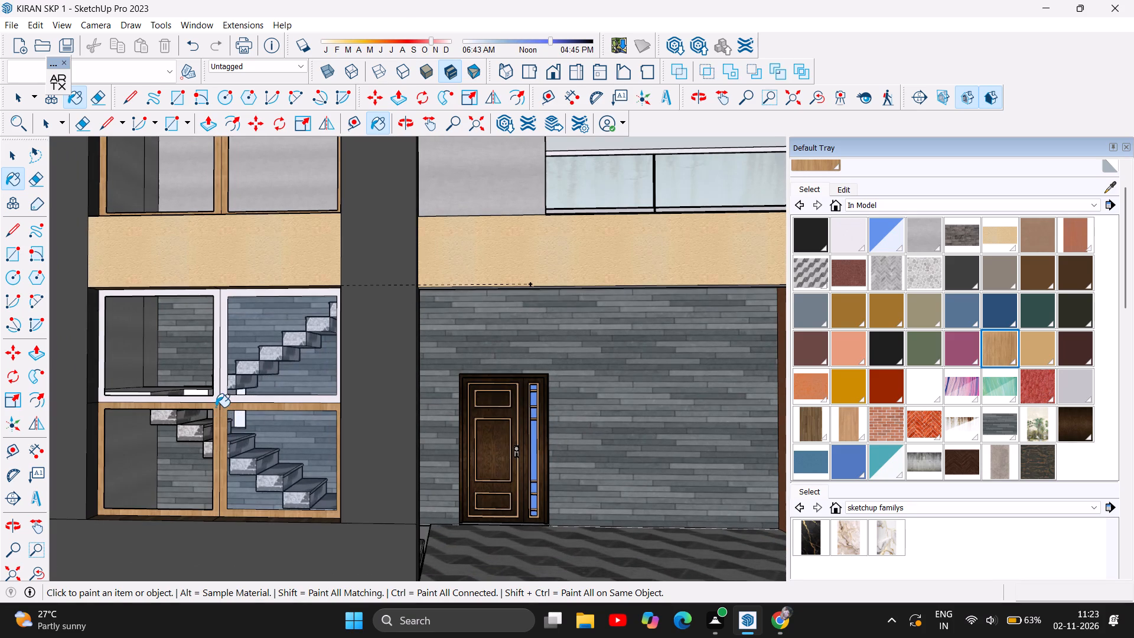
pyautogui.click(218, 403)
pyautogui.click(228, 394)
pyautogui.click(220, 397)
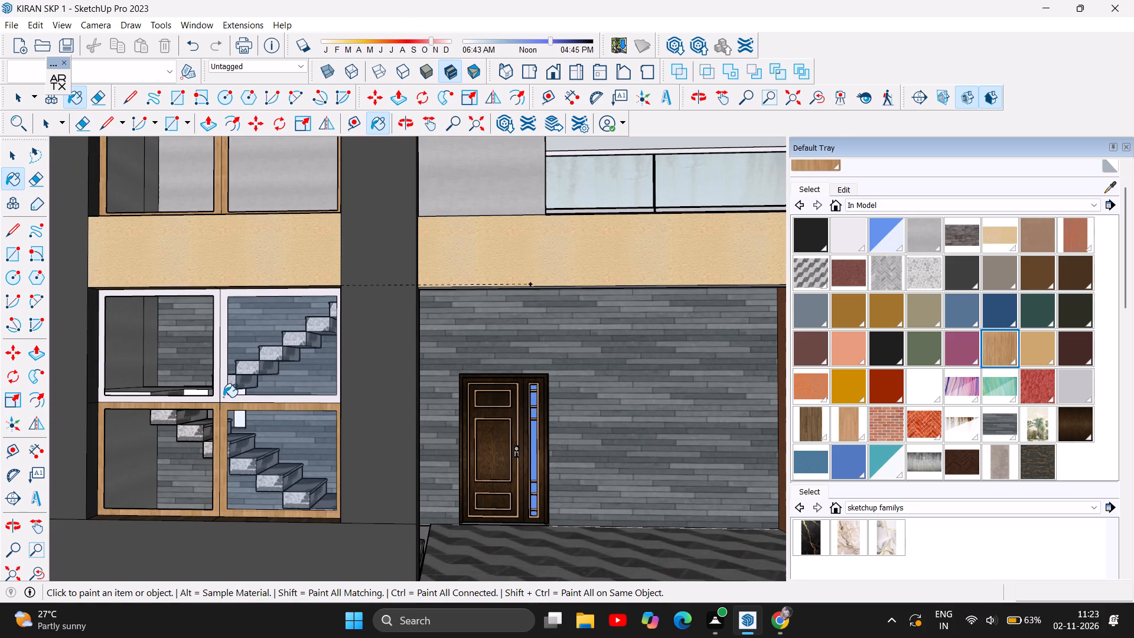
pyautogui.click(223, 396)
pyautogui.click(214, 399)
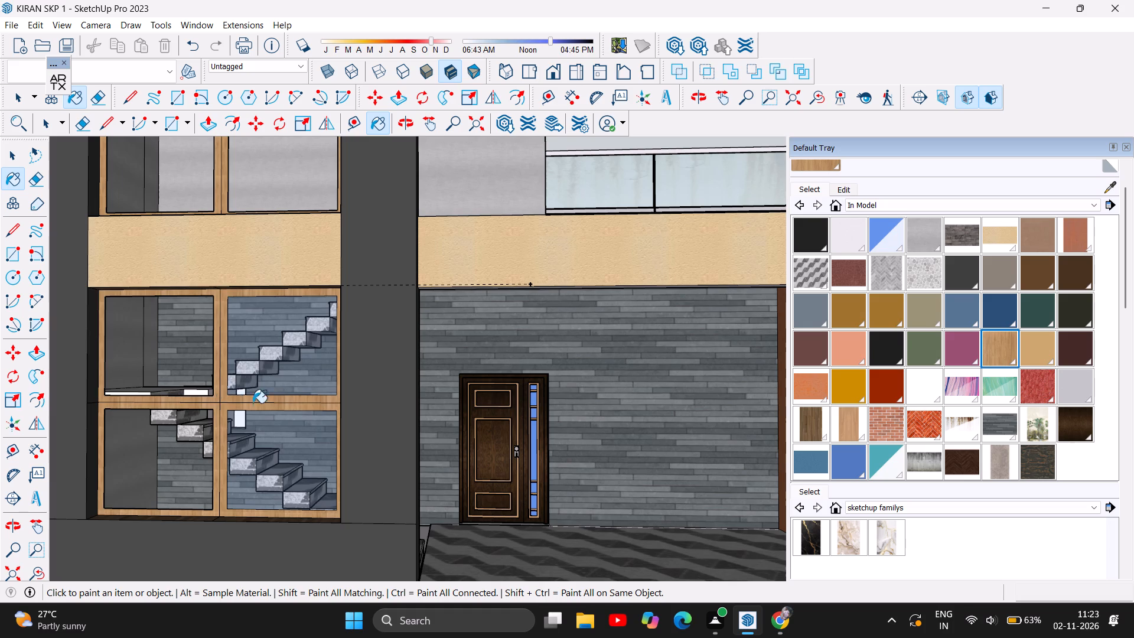
# Review the front facade down to the white plinth and look through the materials used in the model.
pyautogui.scroll(-3, 290, 409)
pyautogui.scroll(-3, 479, 562)
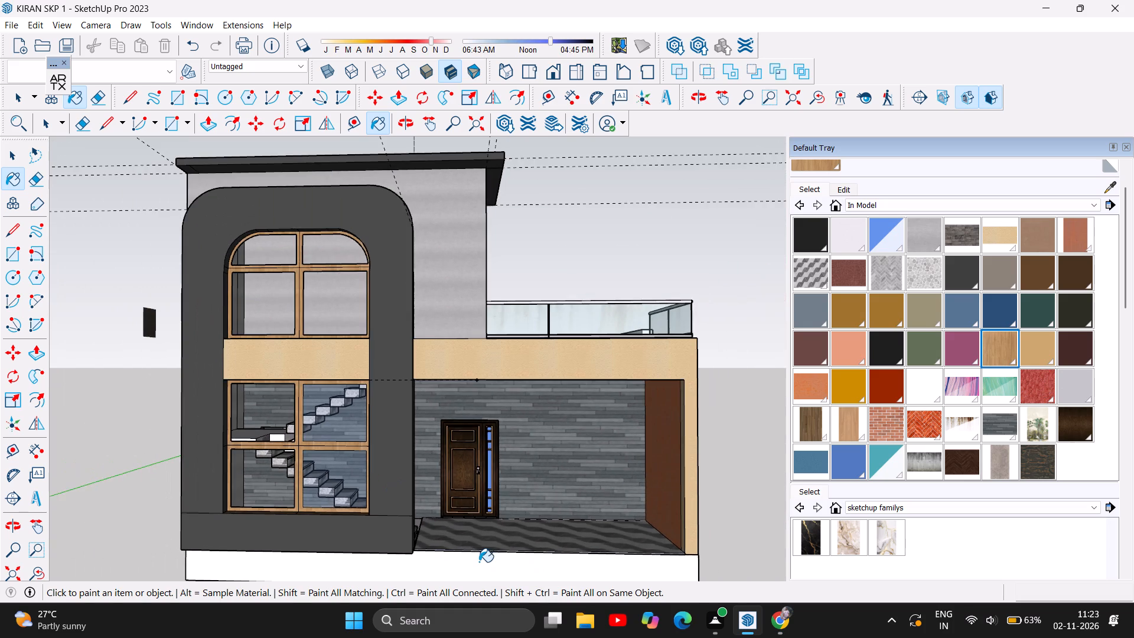
pyautogui.scroll(-4, 479, 562)
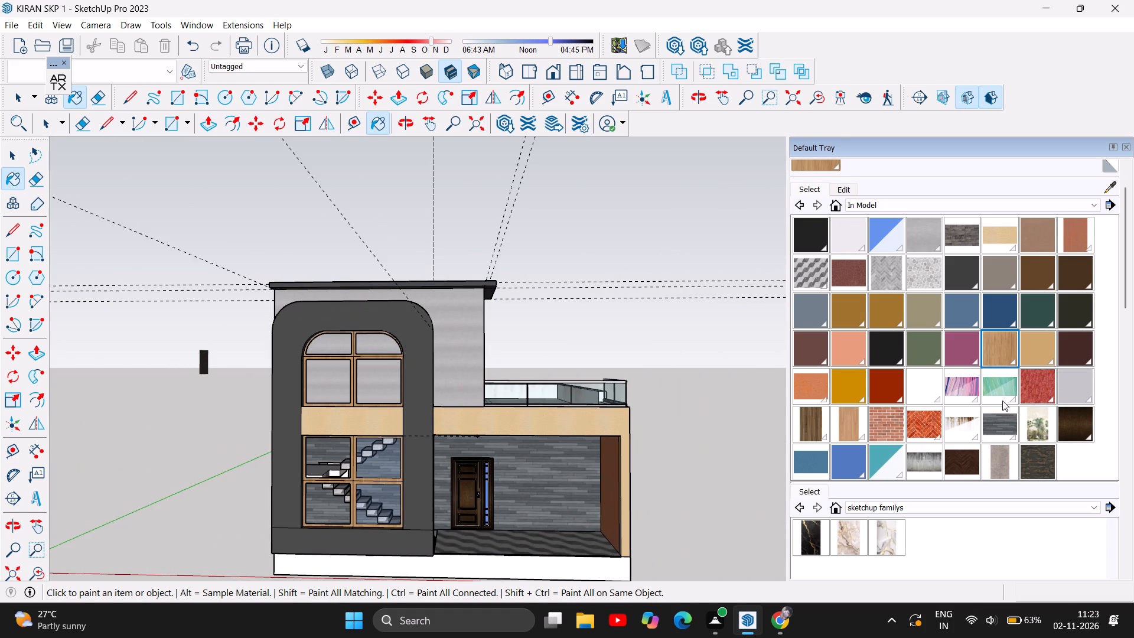
pyautogui.scroll(1, 1012, 354)
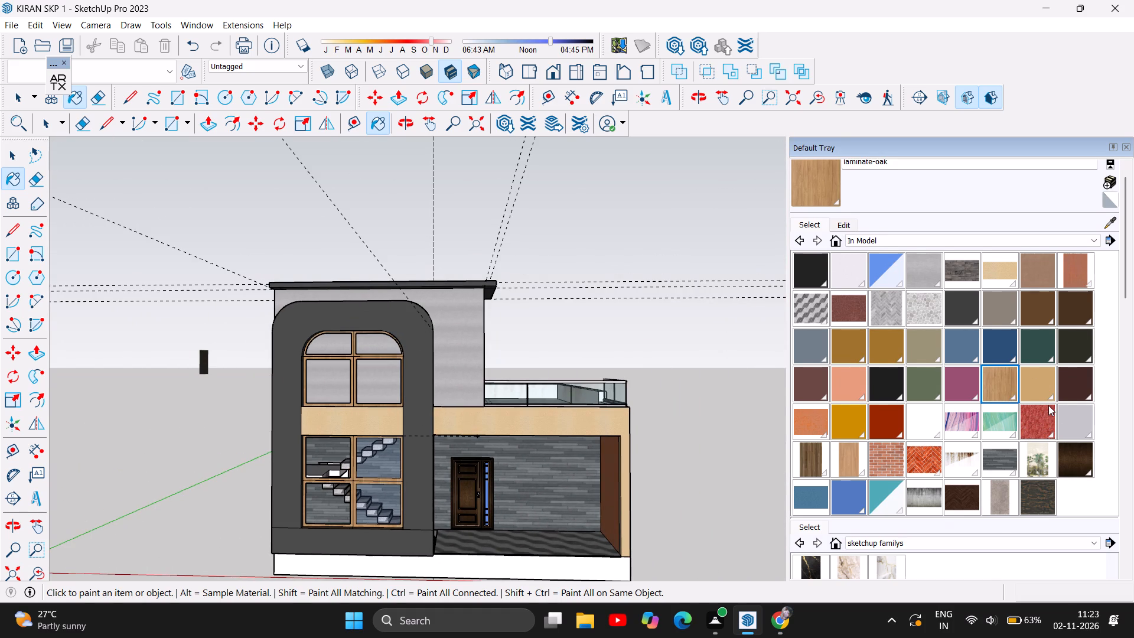
pyautogui.scroll(-1, 1051, 437)
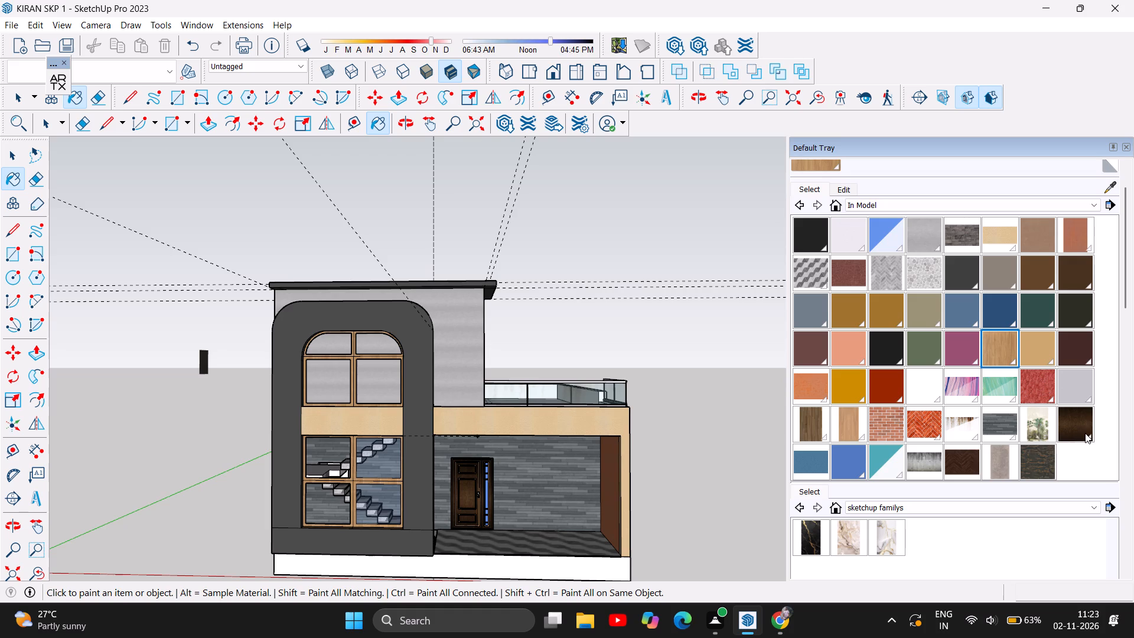
pyautogui.scroll(-1, 1075, 439)
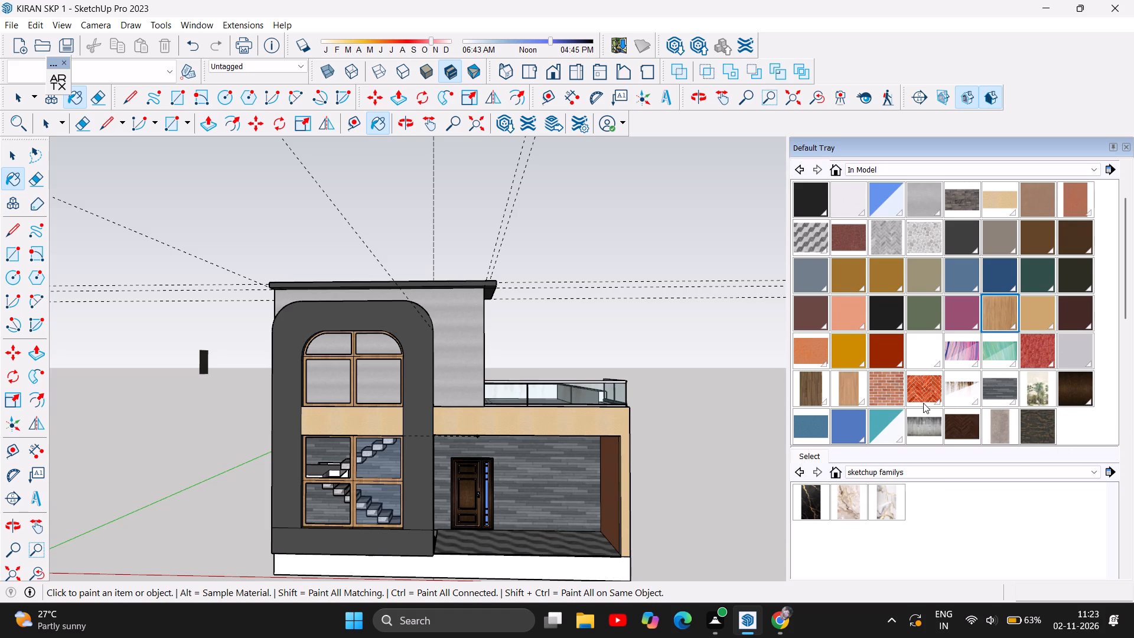
pyautogui.scroll(-1, 345, 460)
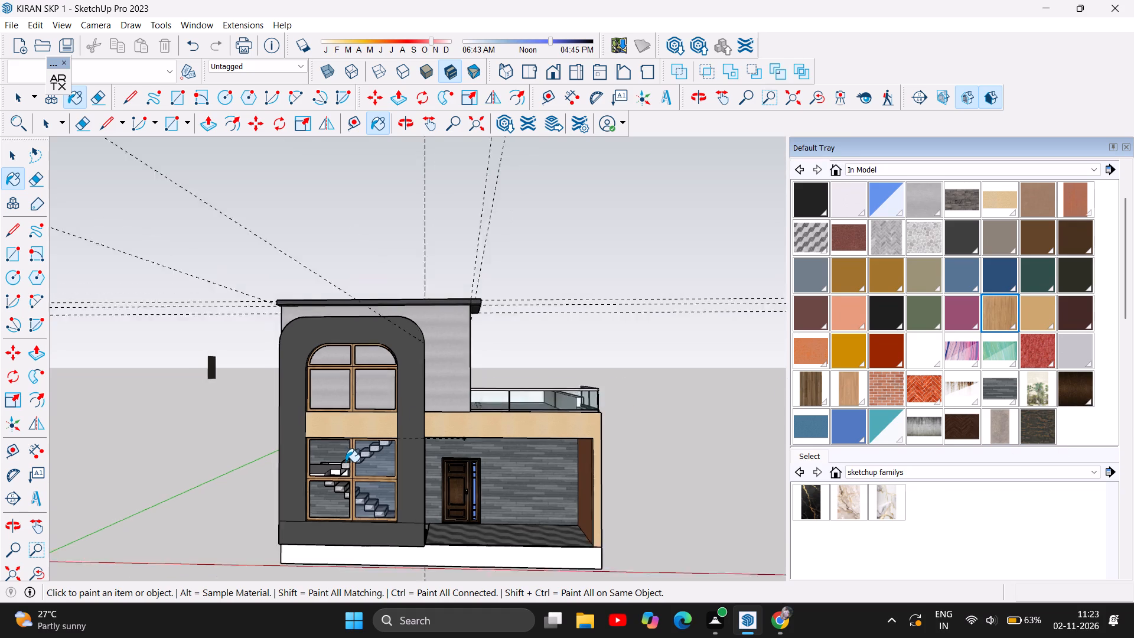
pyautogui.scroll(-3, 346, 462)
pyautogui.scroll(4, 428, 540)
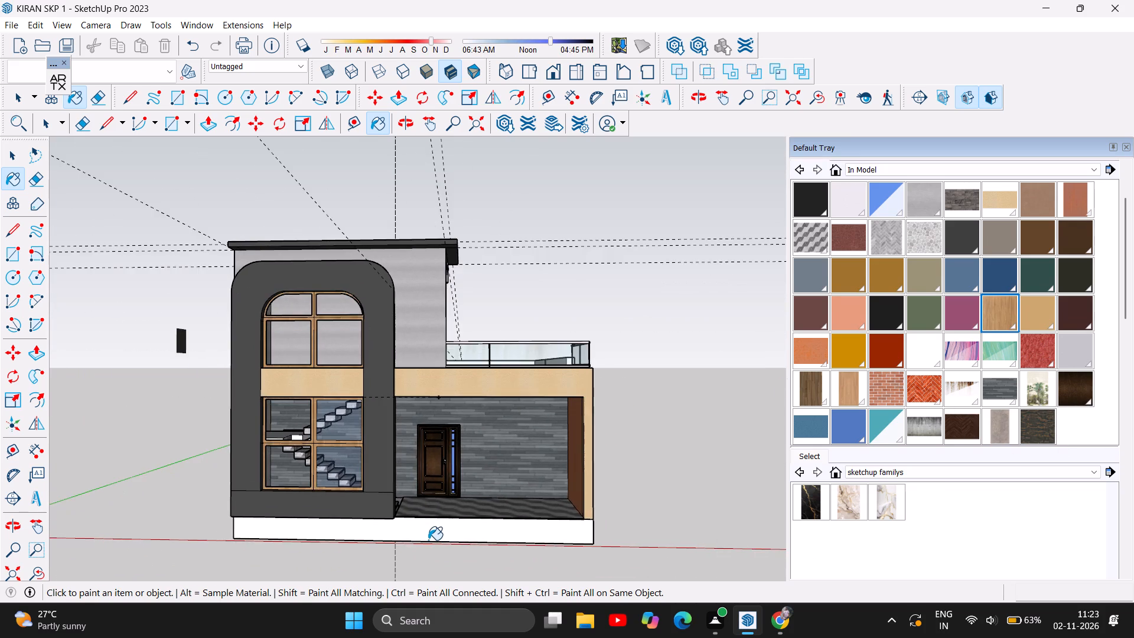
pyautogui.scroll(1, 428, 540)
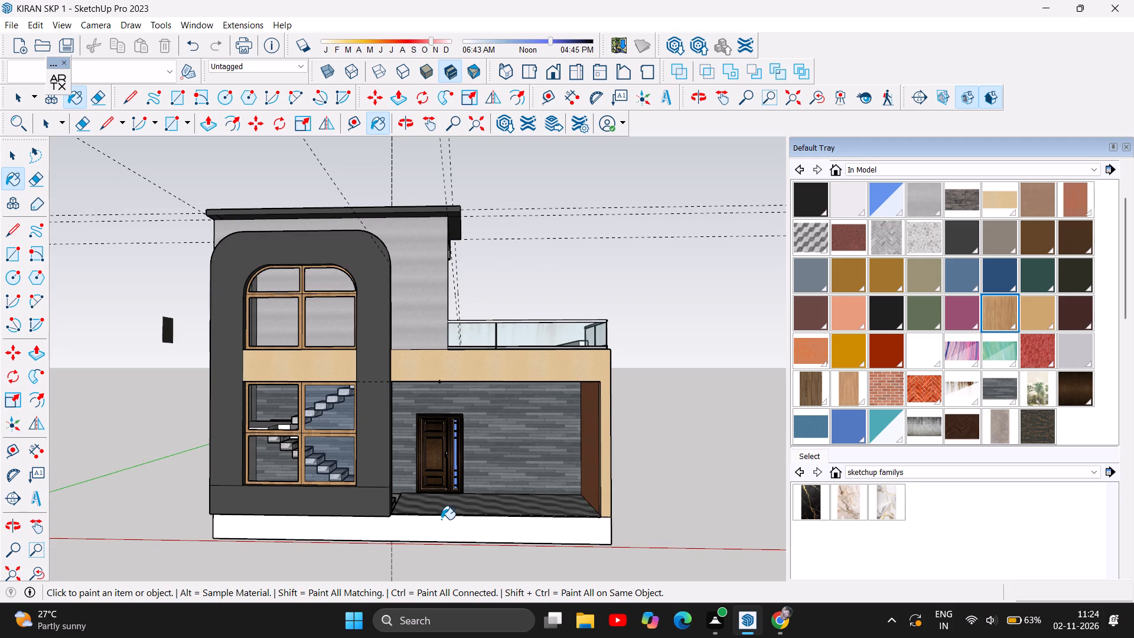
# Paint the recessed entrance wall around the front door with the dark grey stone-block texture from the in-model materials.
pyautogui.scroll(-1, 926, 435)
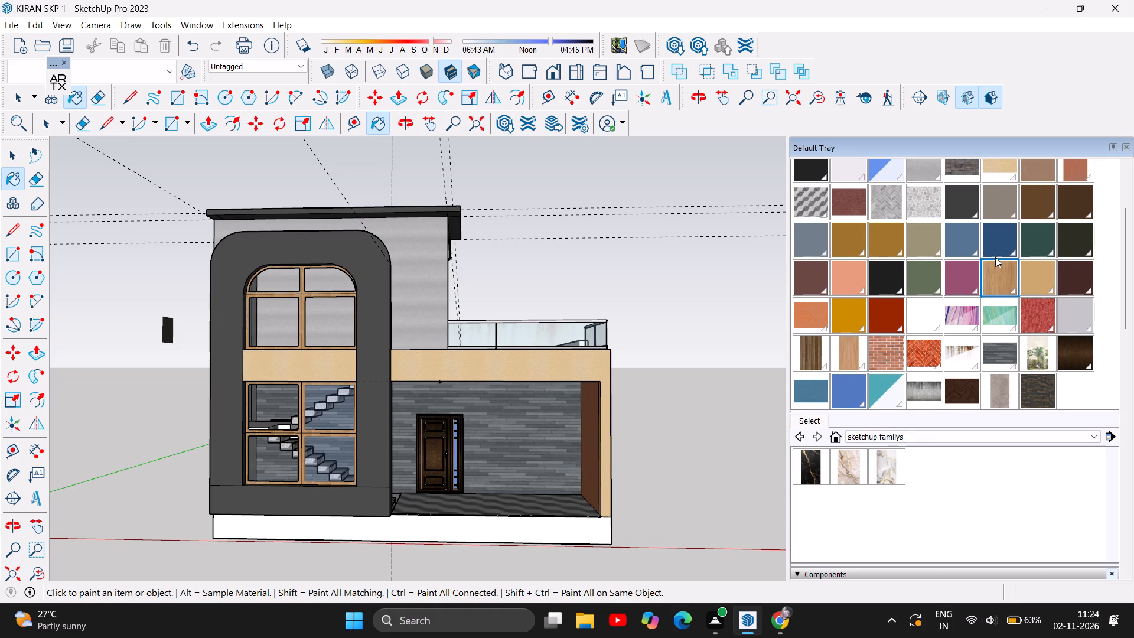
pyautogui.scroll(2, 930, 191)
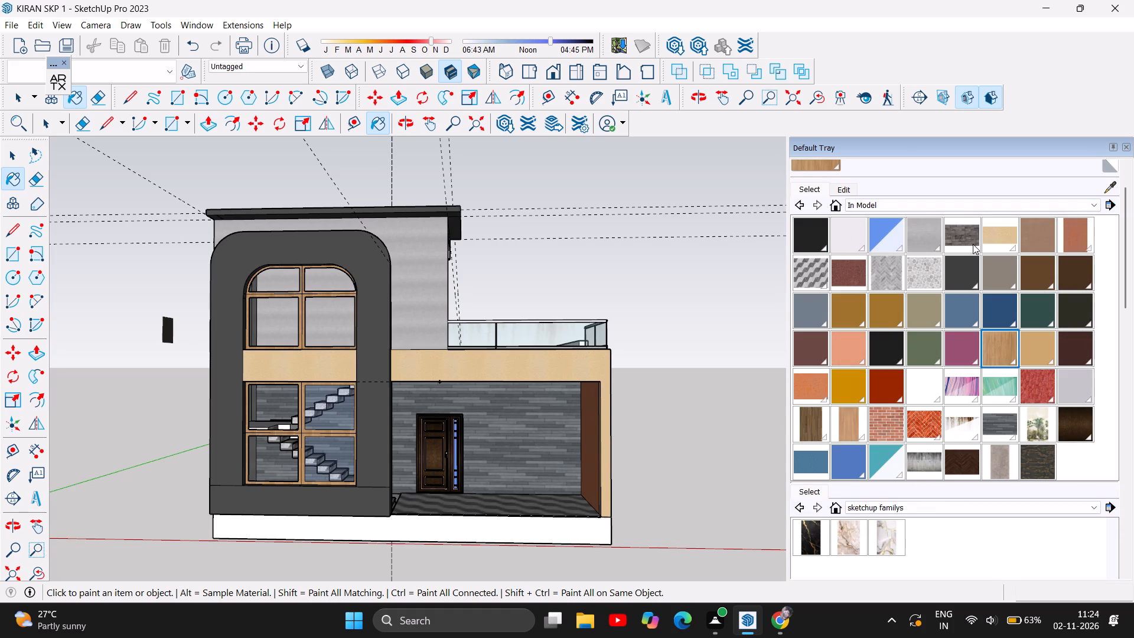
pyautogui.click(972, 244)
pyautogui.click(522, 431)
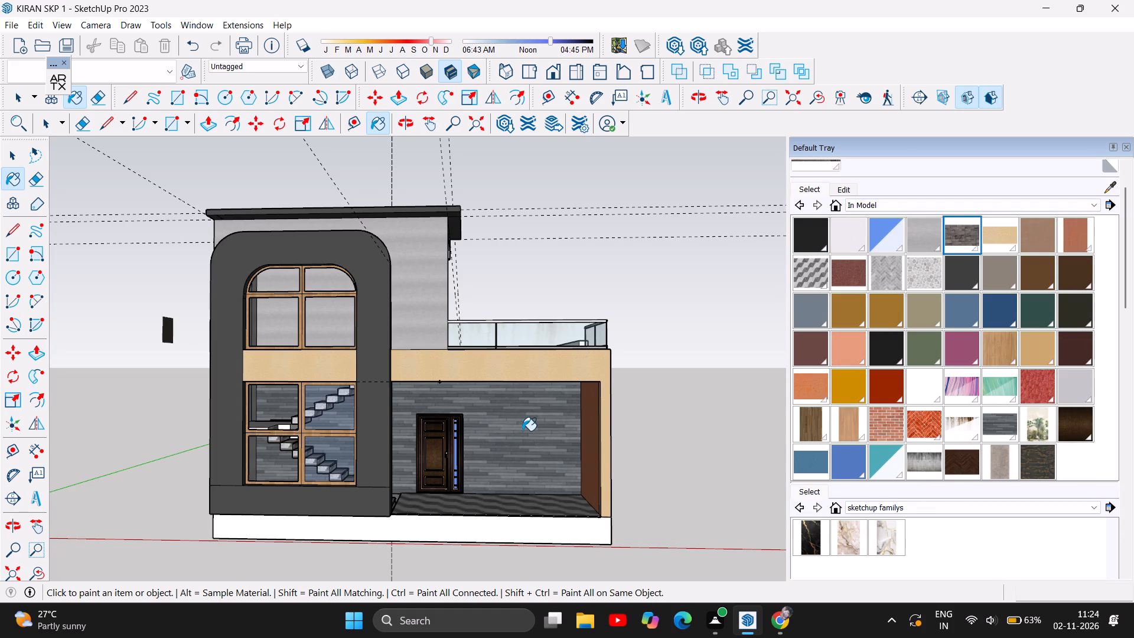
# Examine the stone texture on the entrance wall up close and against the whole front facade.
pyautogui.scroll(1, 507, 481)
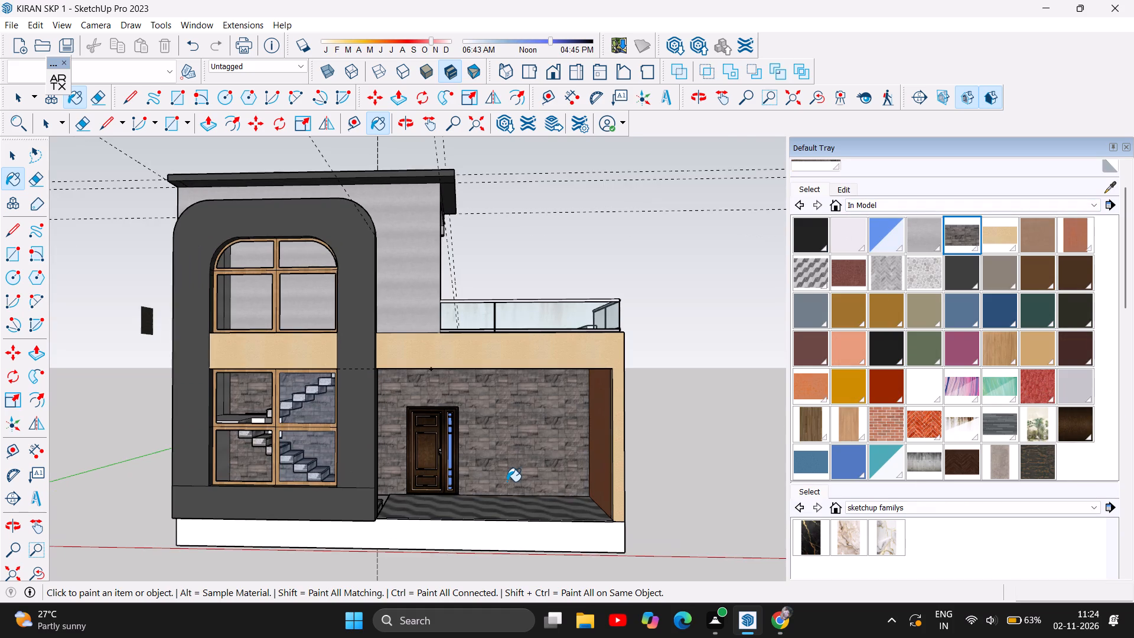
pyautogui.scroll(3, 510, 474)
pyautogui.scroll(4, 544, 371)
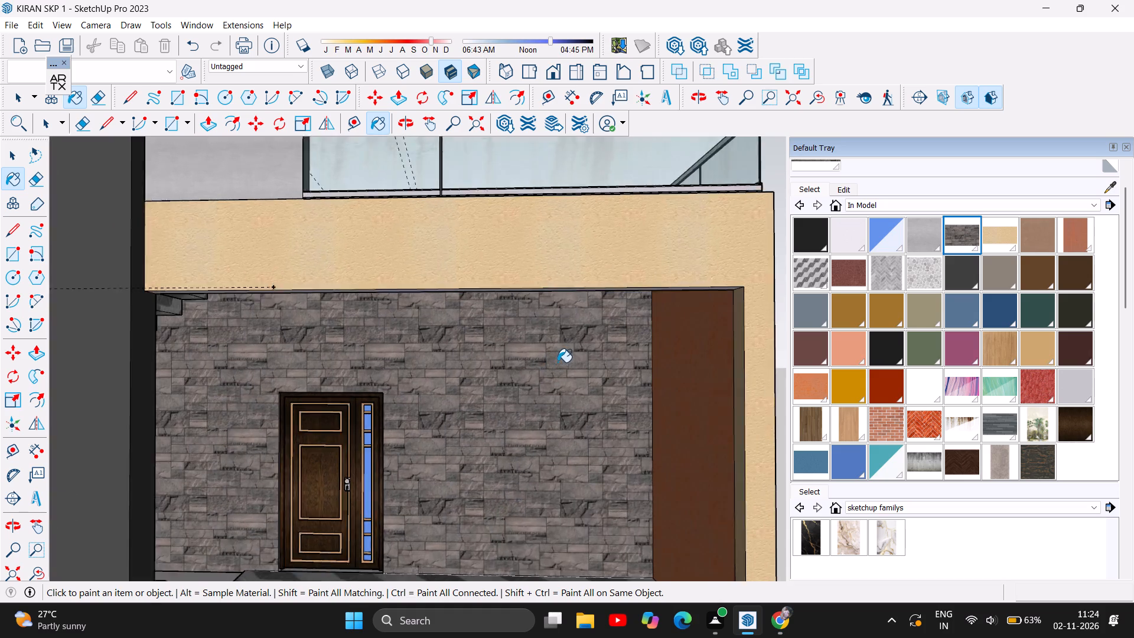
pyautogui.scroll(7, 558, 362)
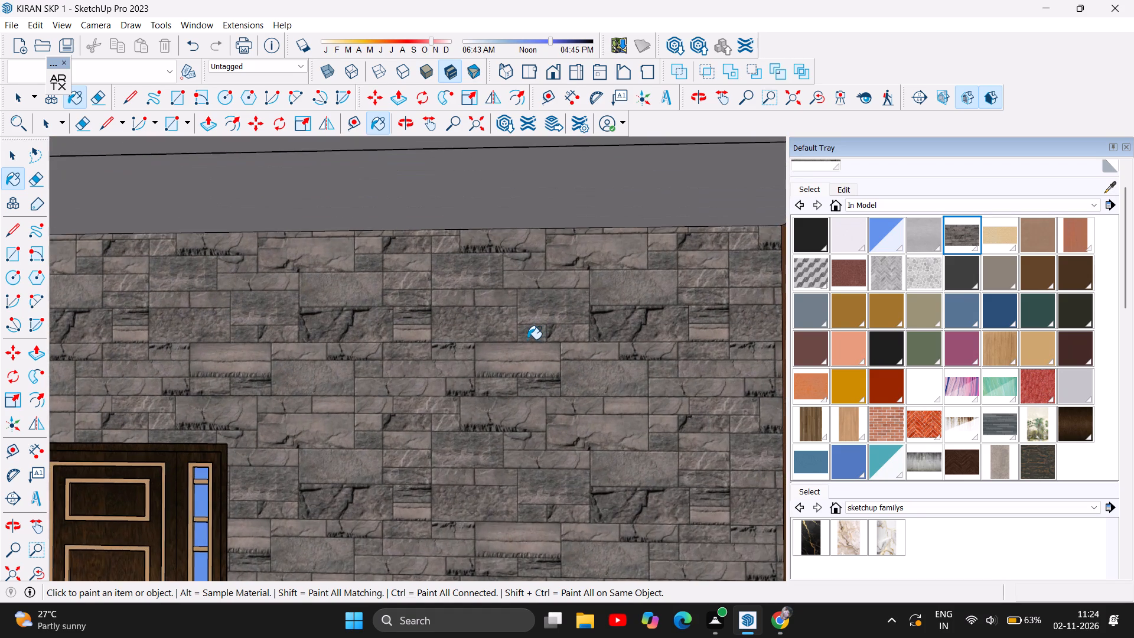
pyautogui.scroll(2, 527, 339)
pyautogui.scroll(-7, 527, 339)
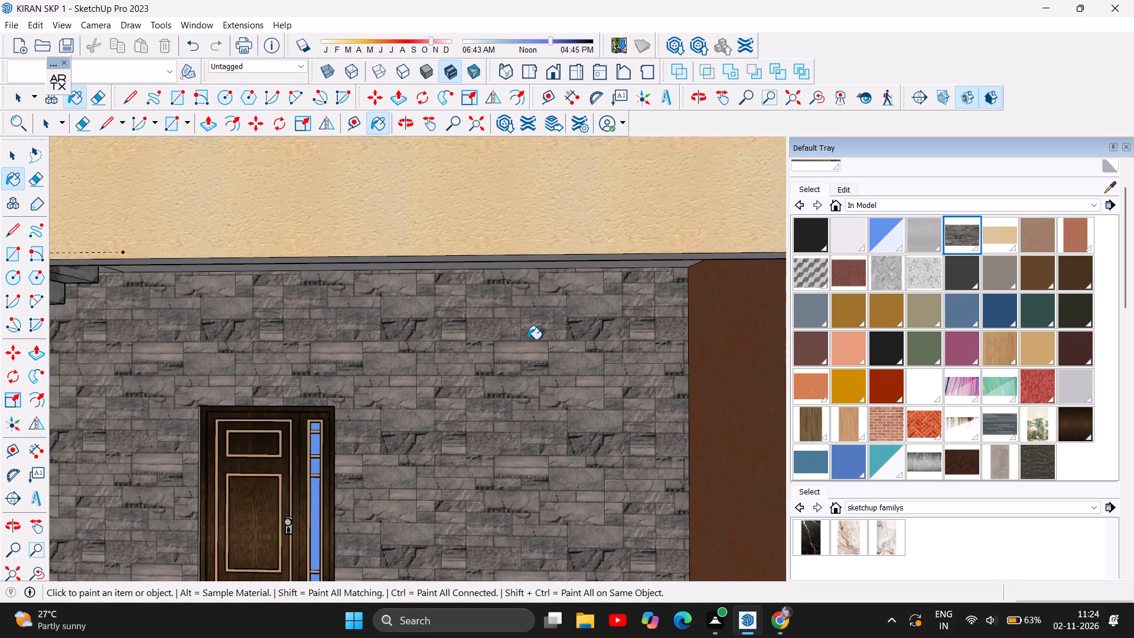
pyautogui.scroll(-8, 527, 339)
pyautogui.scroll(-2, 573, 401)
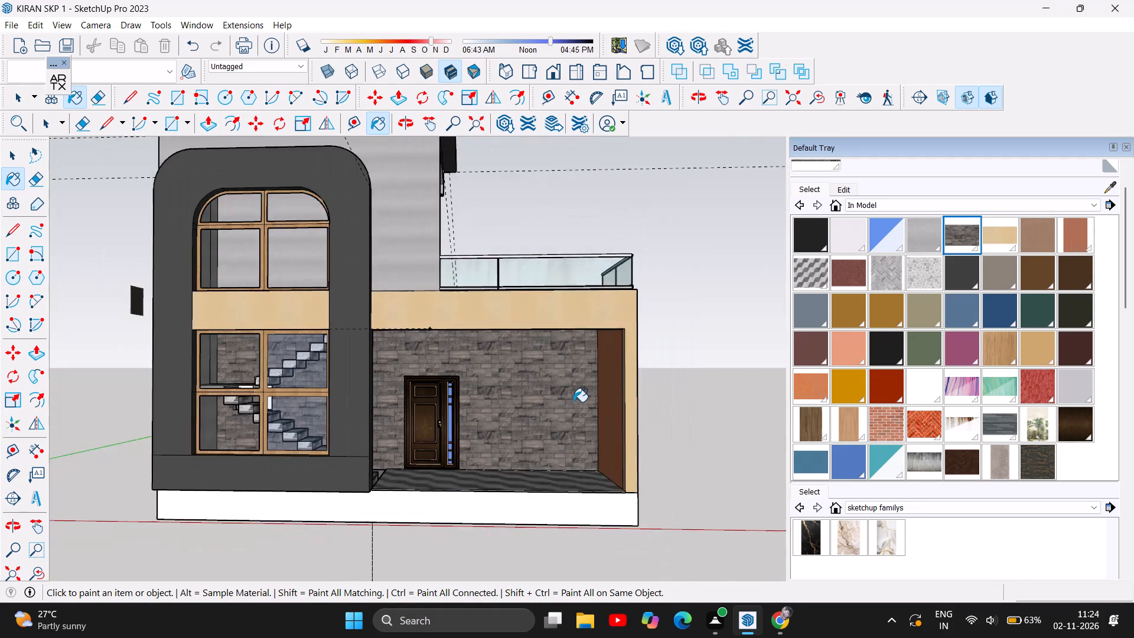
pyautogui.scroll(-2, 573, 402)
pyautogui.scroll(-6, 519, 441)
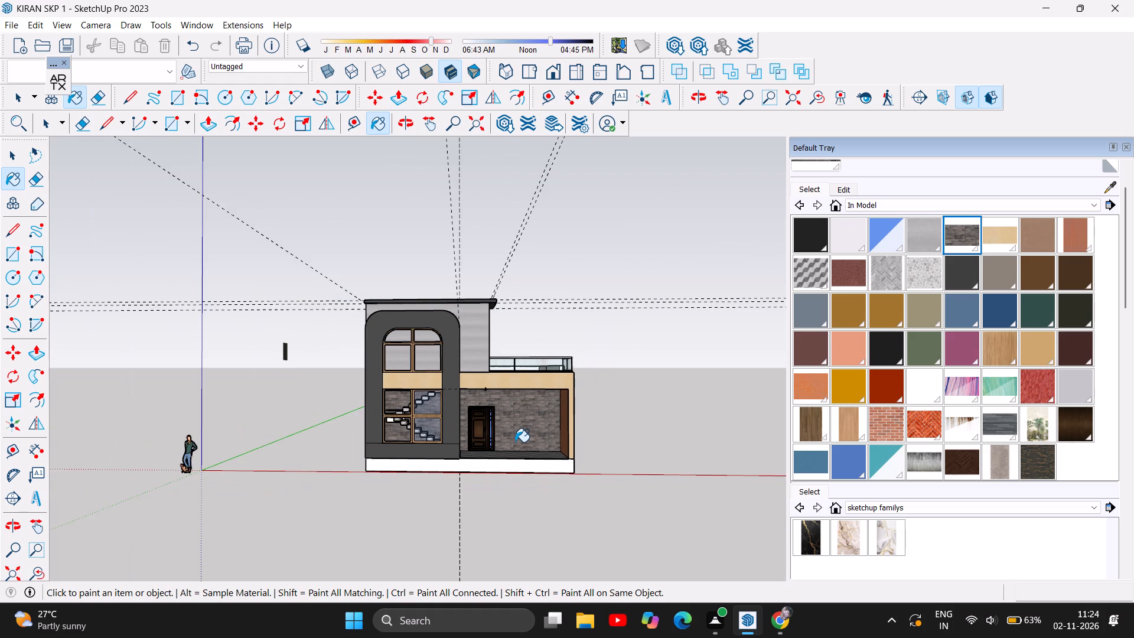
pyautogui.scroll(-3, 515, 442)
pyautogui.scroll(3, 516, 441)
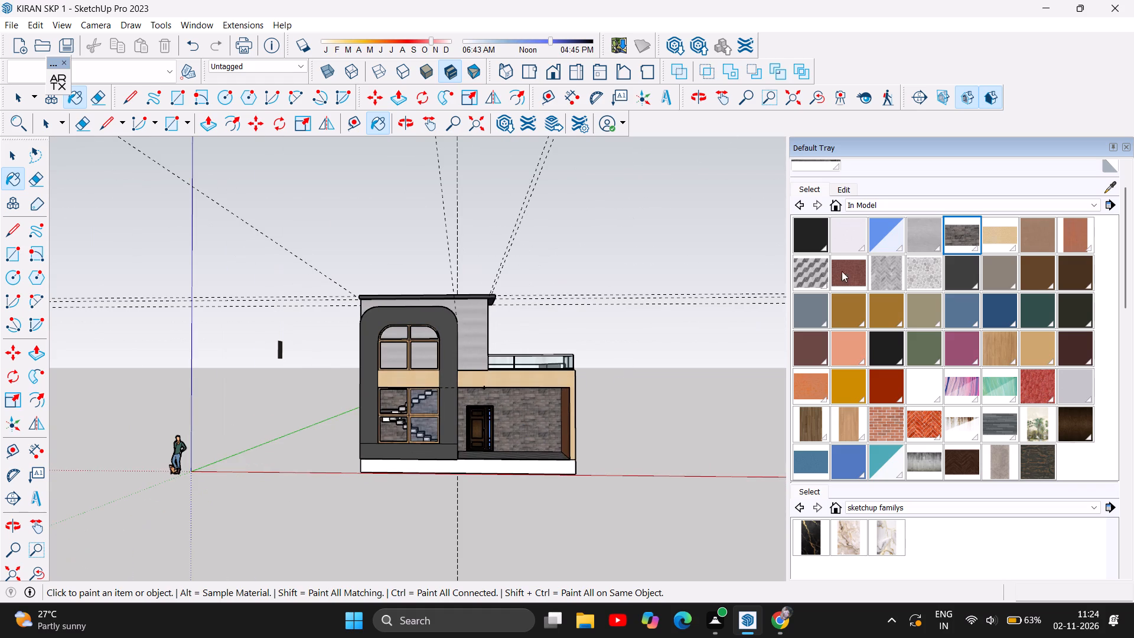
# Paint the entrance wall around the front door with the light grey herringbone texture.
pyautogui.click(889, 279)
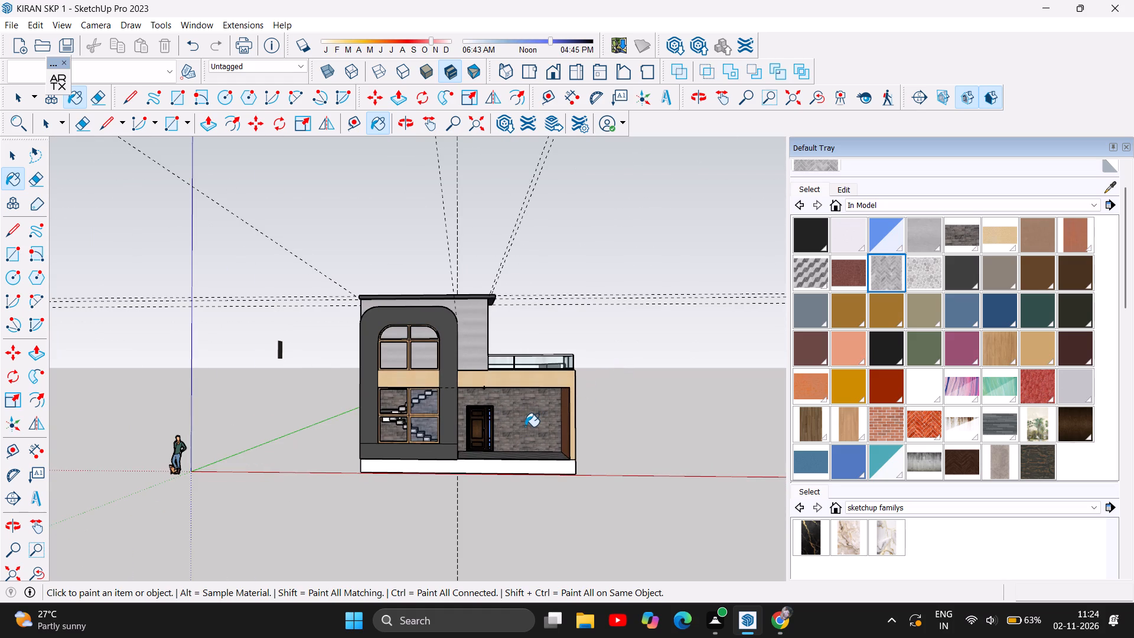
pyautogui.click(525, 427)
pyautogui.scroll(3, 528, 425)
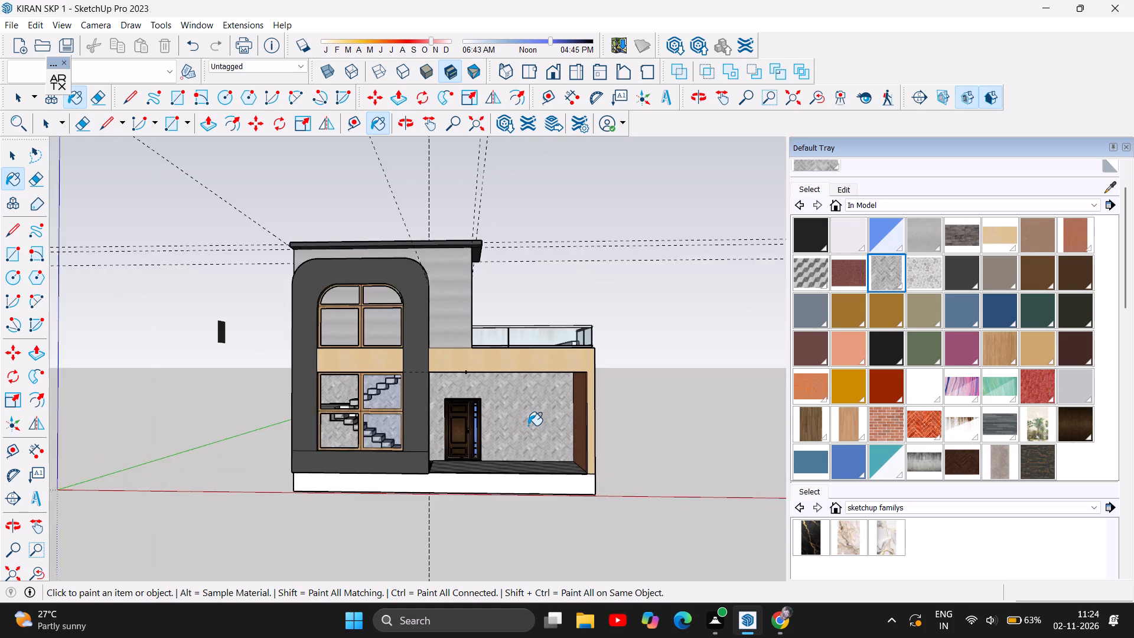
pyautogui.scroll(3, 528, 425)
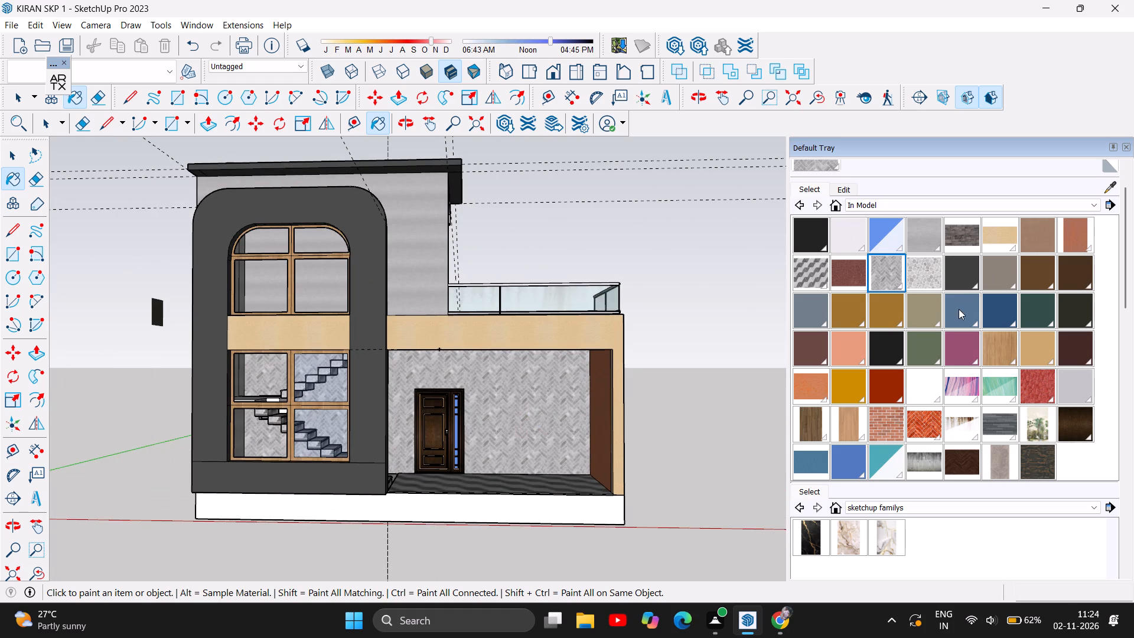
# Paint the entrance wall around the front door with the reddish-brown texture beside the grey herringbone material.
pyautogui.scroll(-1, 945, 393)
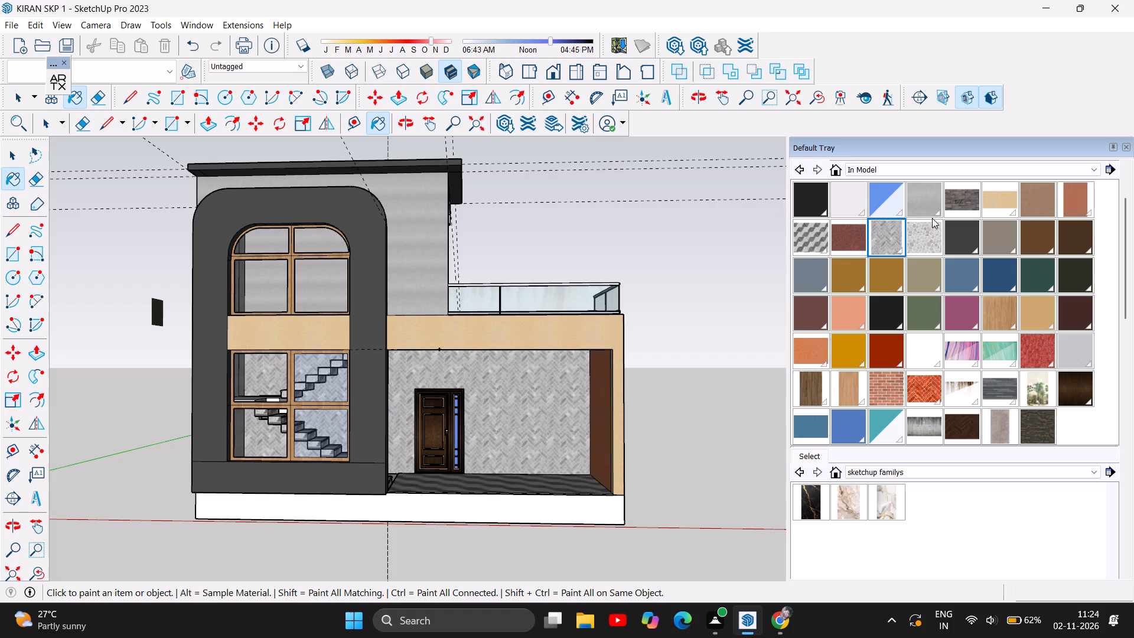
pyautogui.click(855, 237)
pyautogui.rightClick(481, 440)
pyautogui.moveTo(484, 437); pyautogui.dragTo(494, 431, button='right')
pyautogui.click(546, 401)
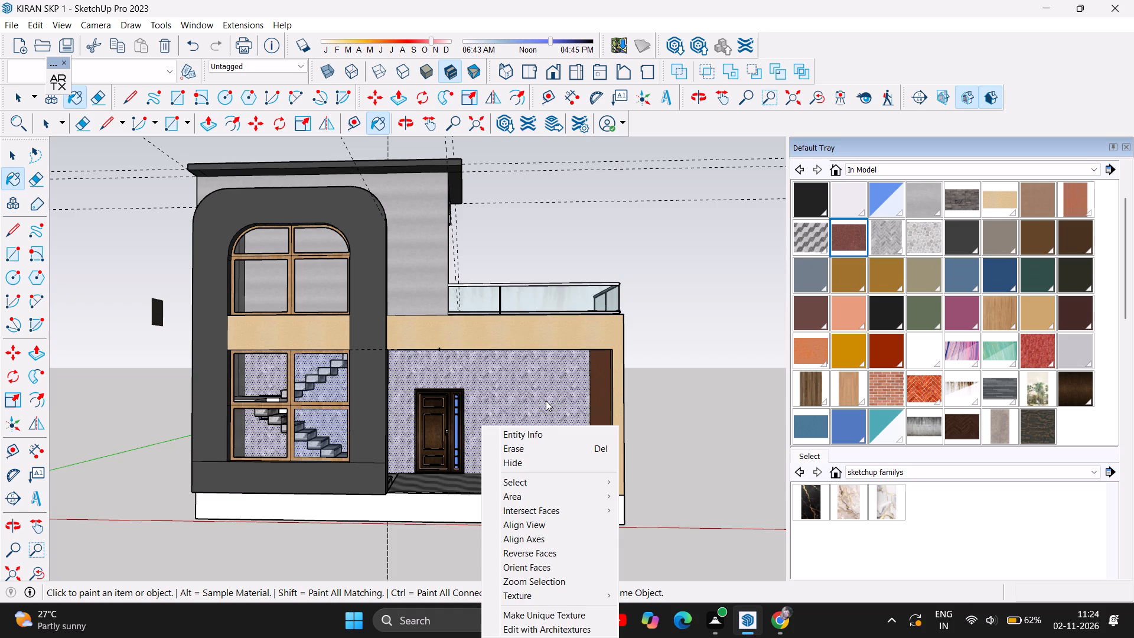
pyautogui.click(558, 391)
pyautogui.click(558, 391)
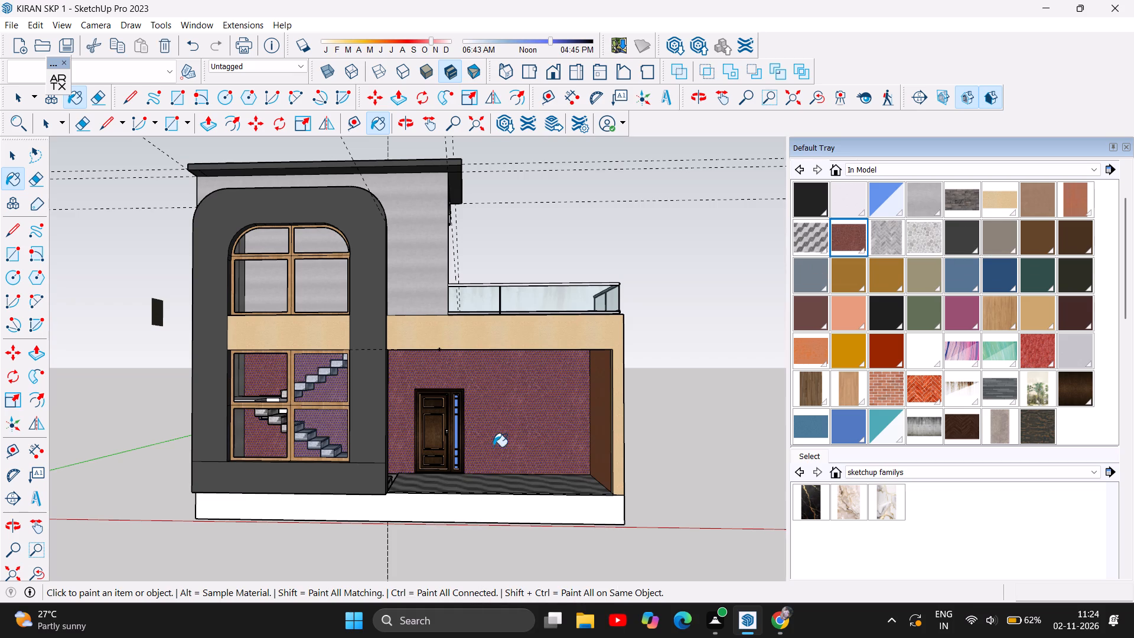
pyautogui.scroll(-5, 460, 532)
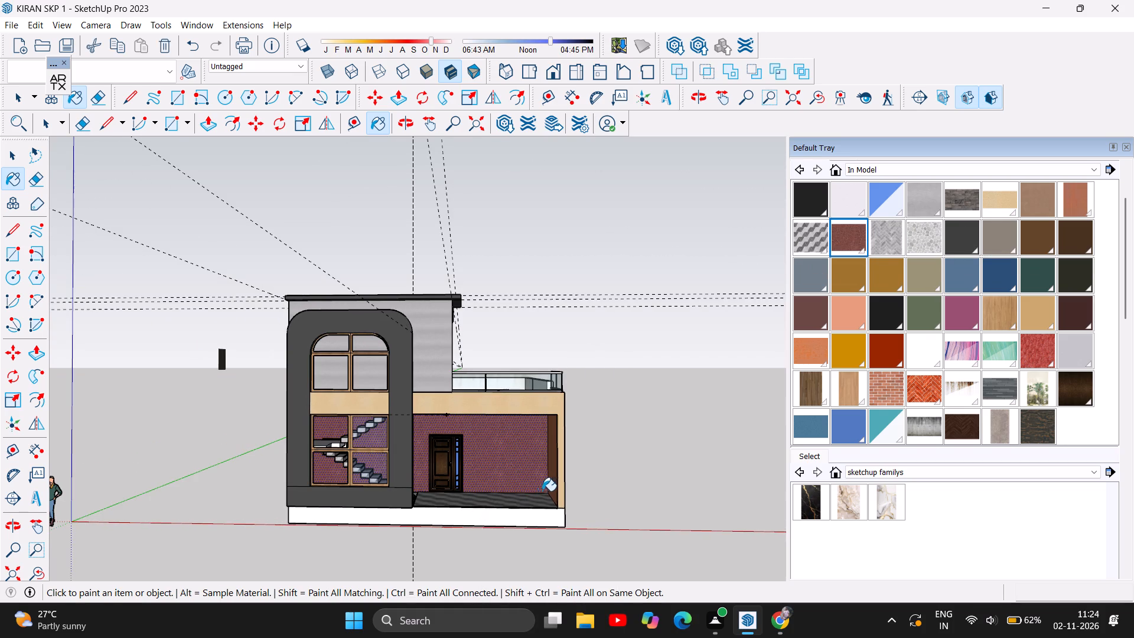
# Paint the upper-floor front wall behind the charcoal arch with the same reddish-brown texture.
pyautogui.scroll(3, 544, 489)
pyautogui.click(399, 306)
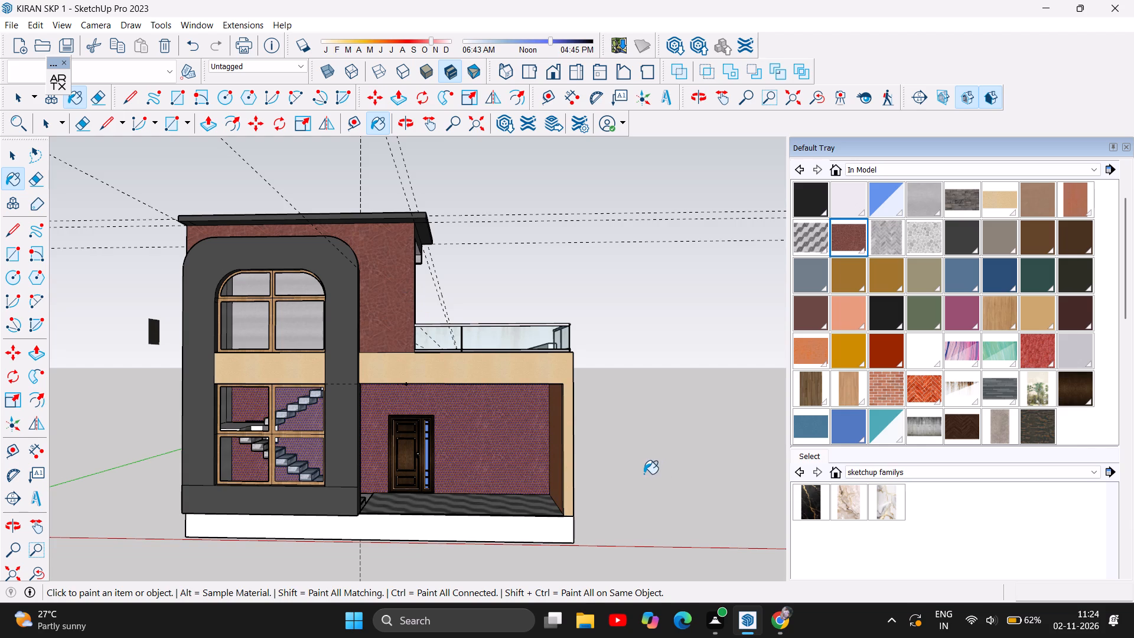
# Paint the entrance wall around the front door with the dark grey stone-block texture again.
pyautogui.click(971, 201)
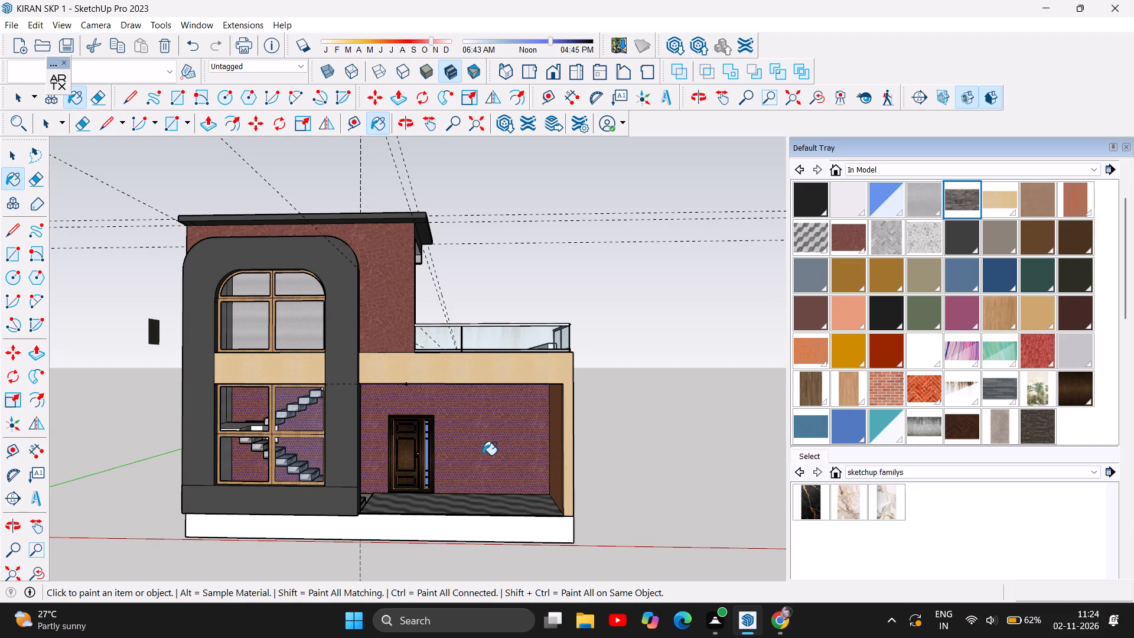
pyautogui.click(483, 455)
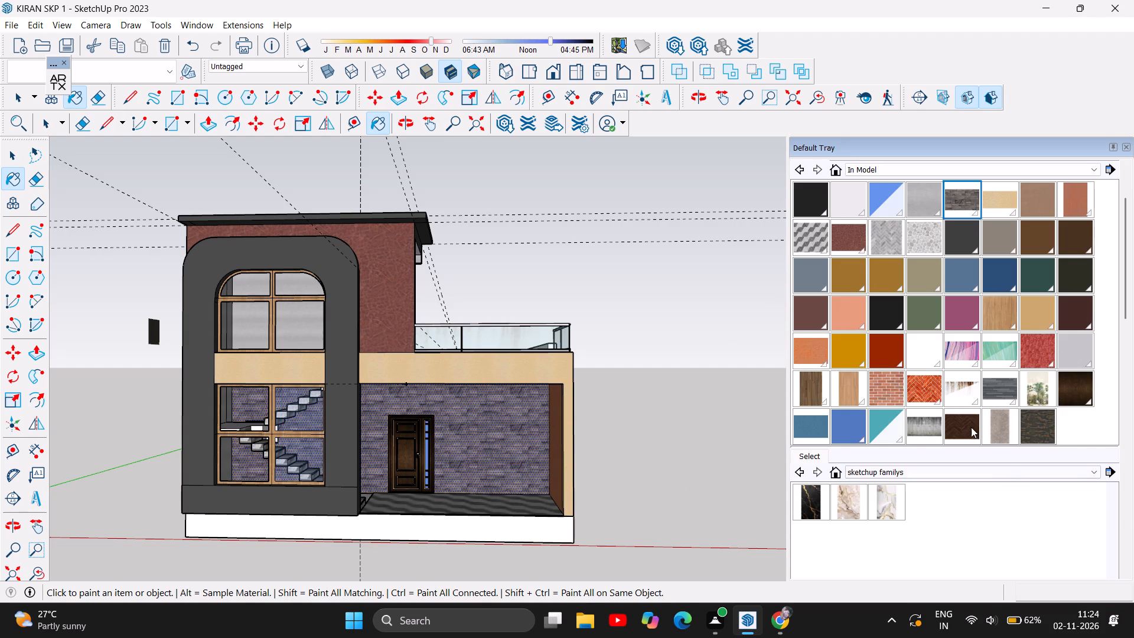
# Paint the entrance wall around the front door with the blue-grey horizontal strip texture.
pyautogui.click(1009, 385)
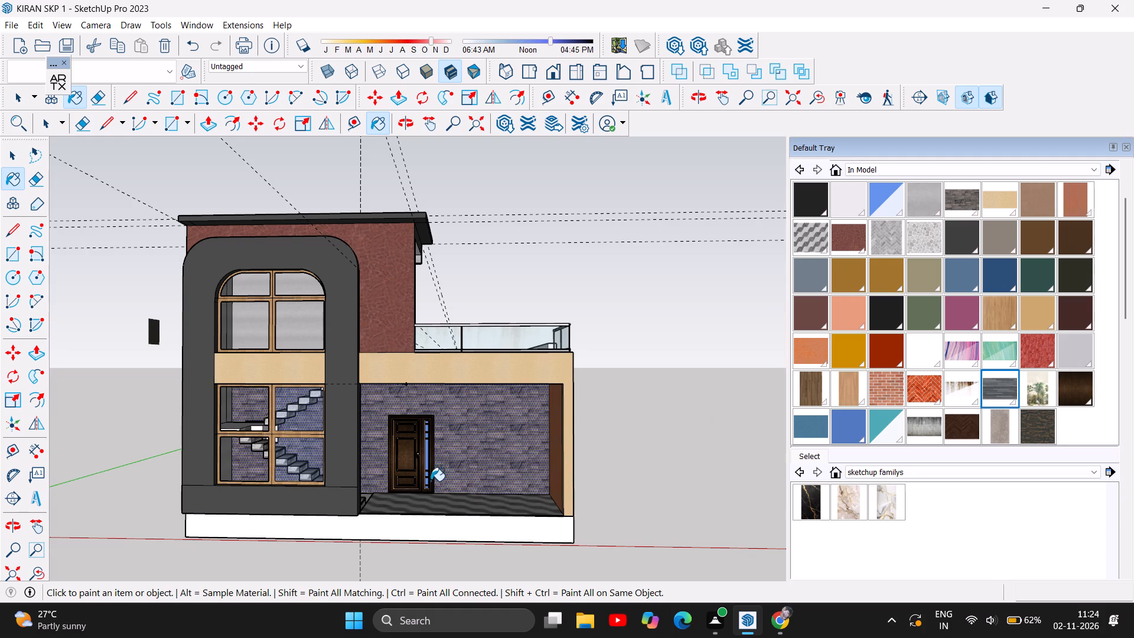
pyautogui.click(488, 442)
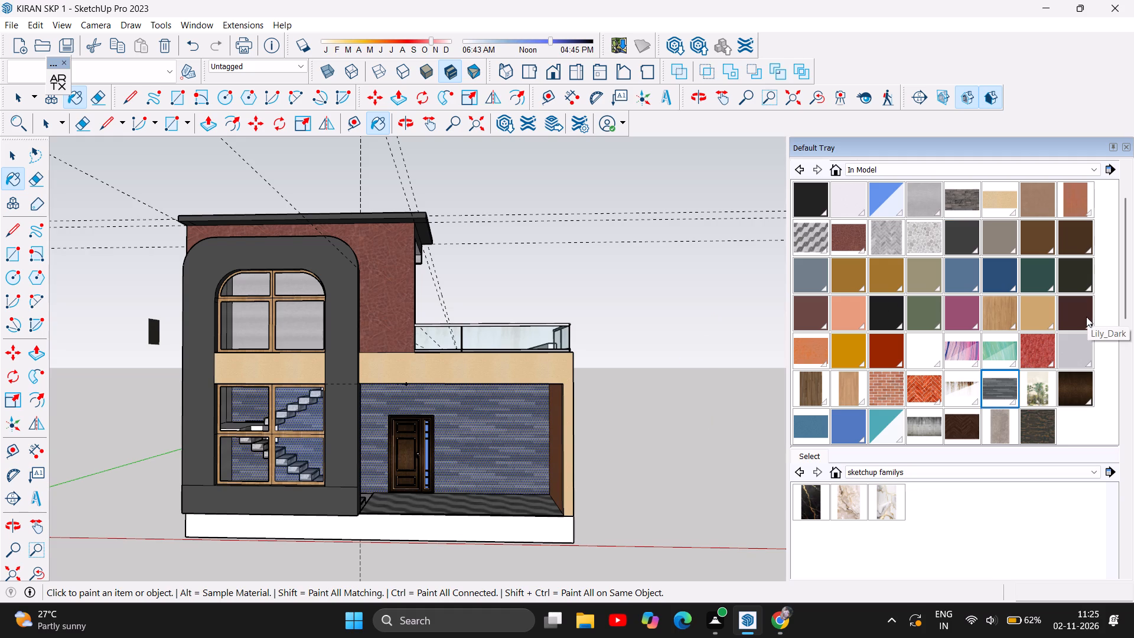
# Paint the upper-floor front wall and the beige band and column framing the entrance porch with the brown vertical wood-slat material.
pyautogui.click(810, 399)
pyautogui.click(370, 256)
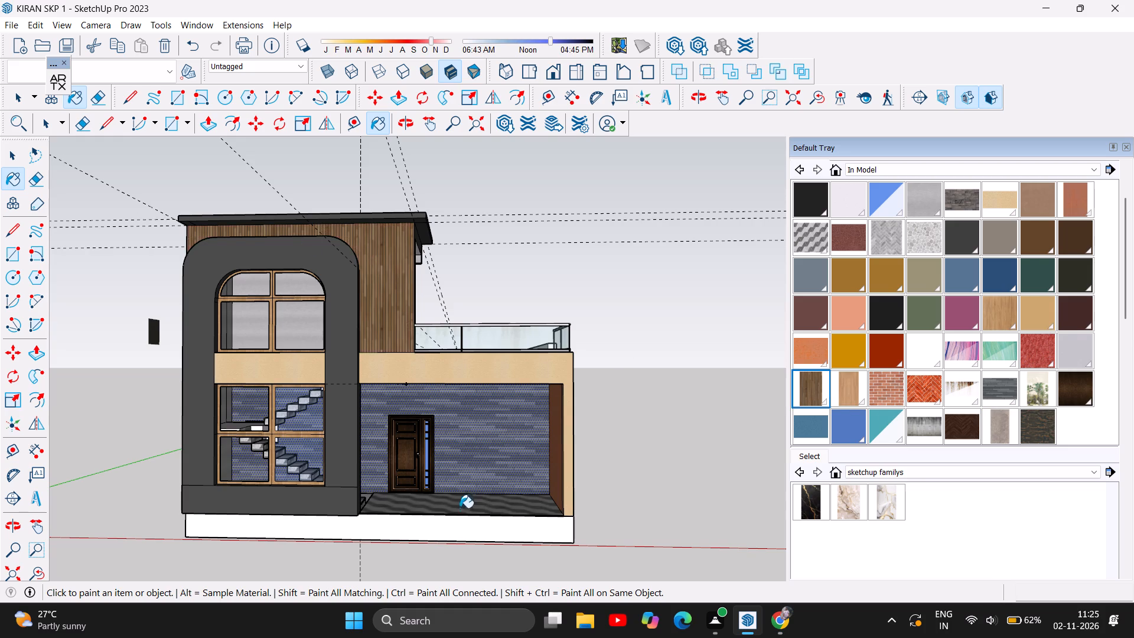
pyautogui.scroll(-6, 458, 521)
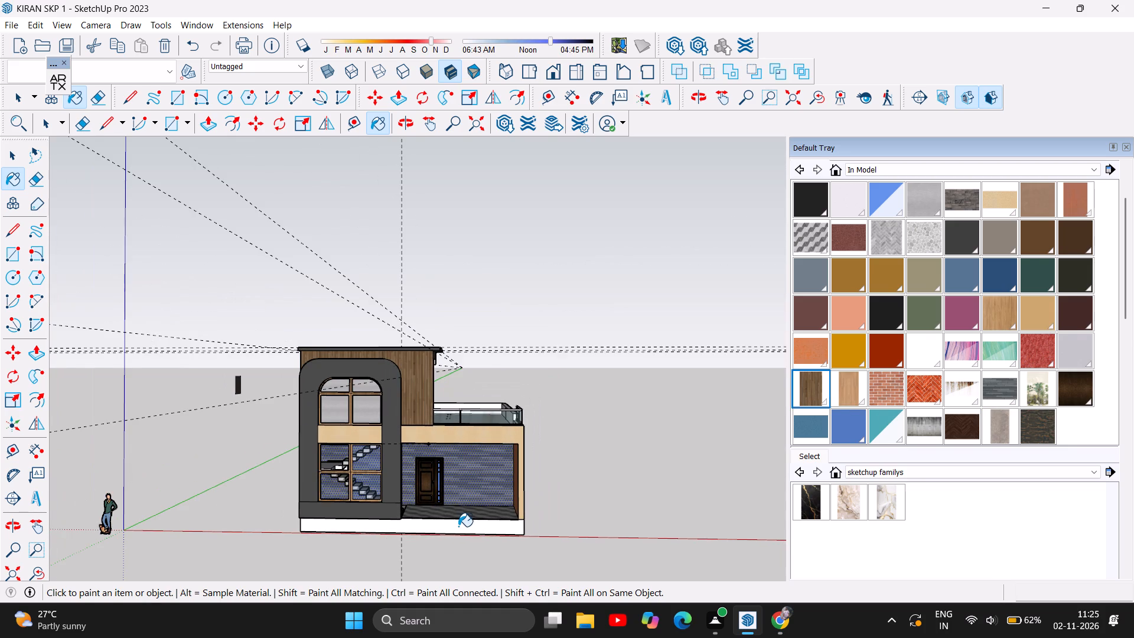
pyautogui.scroll(6, 464, 514)
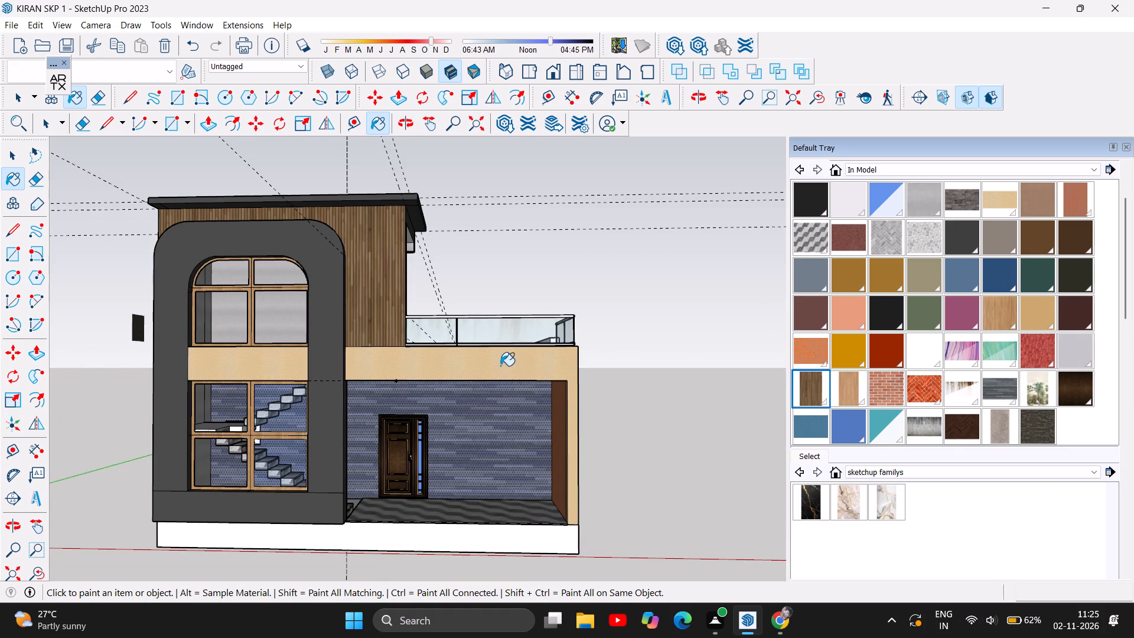
pyautogui.click(500, 366)
pyautogui.scroll(-4, 550, 533)
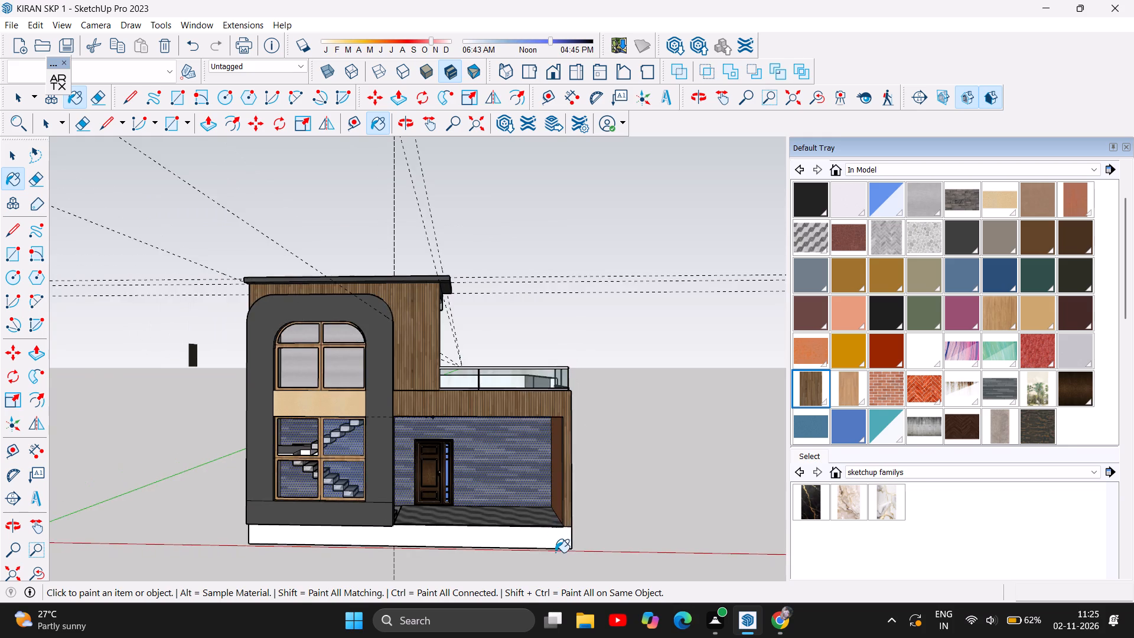
# Examine the wood-slat cladding, roof overhang, balcony and side walls of the house from several angles.
pyautogui.rightClick(555, 552)
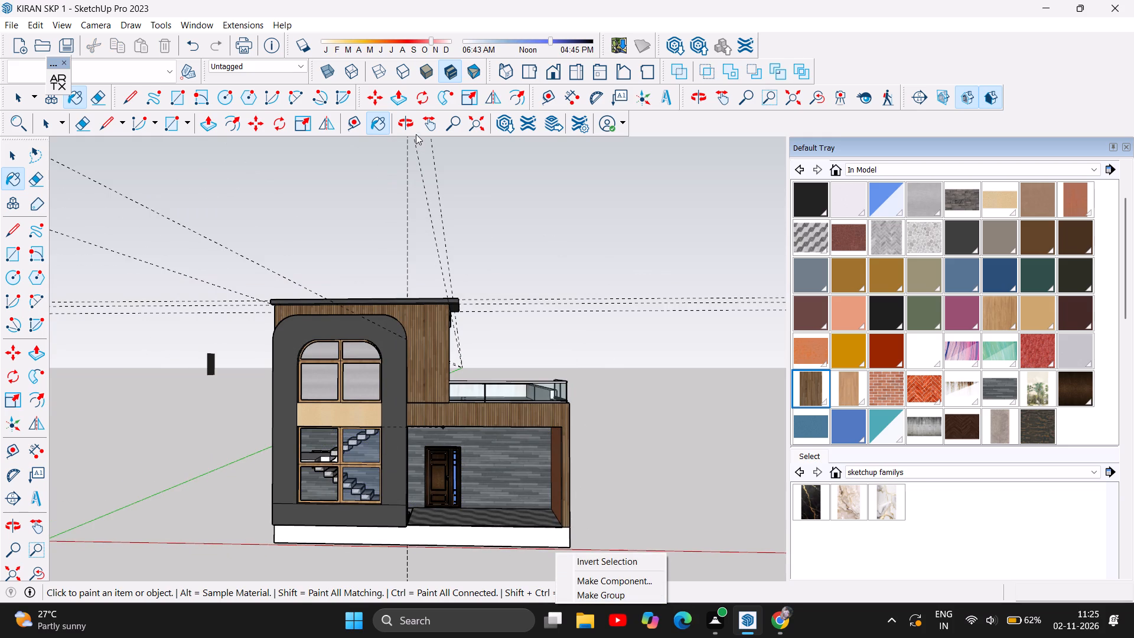
pyautogui.click(407, 113)
pyautogui.moveTo(543, 260); pyautogui.dragTo(244, 412)
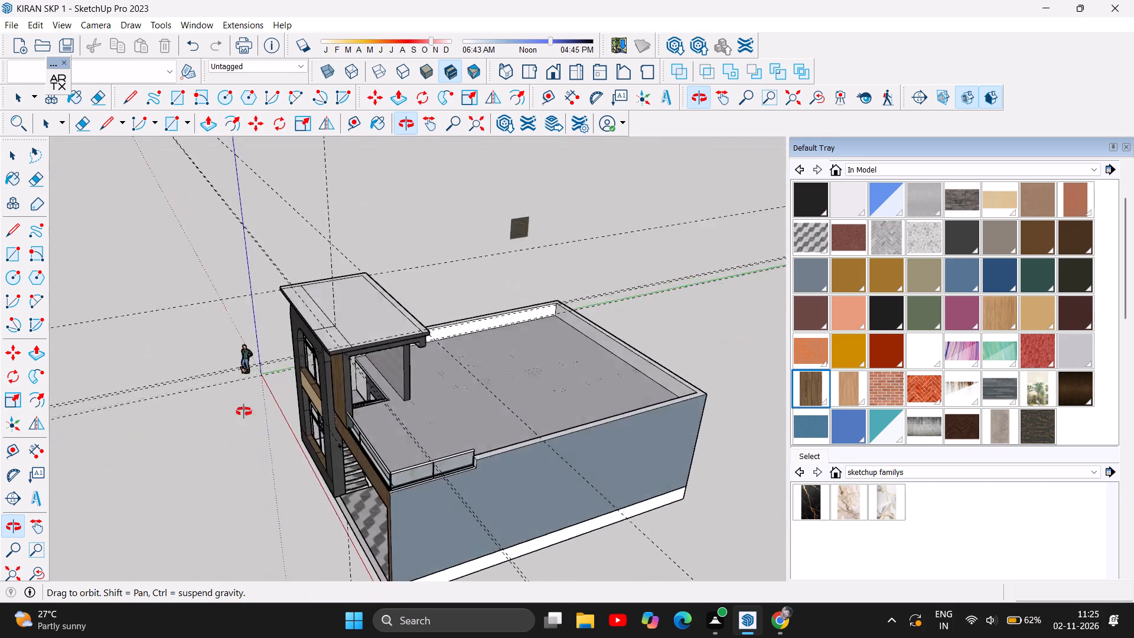
pyautogui.moveTo(244, 412); pyautogui.dragTo(273, 201)
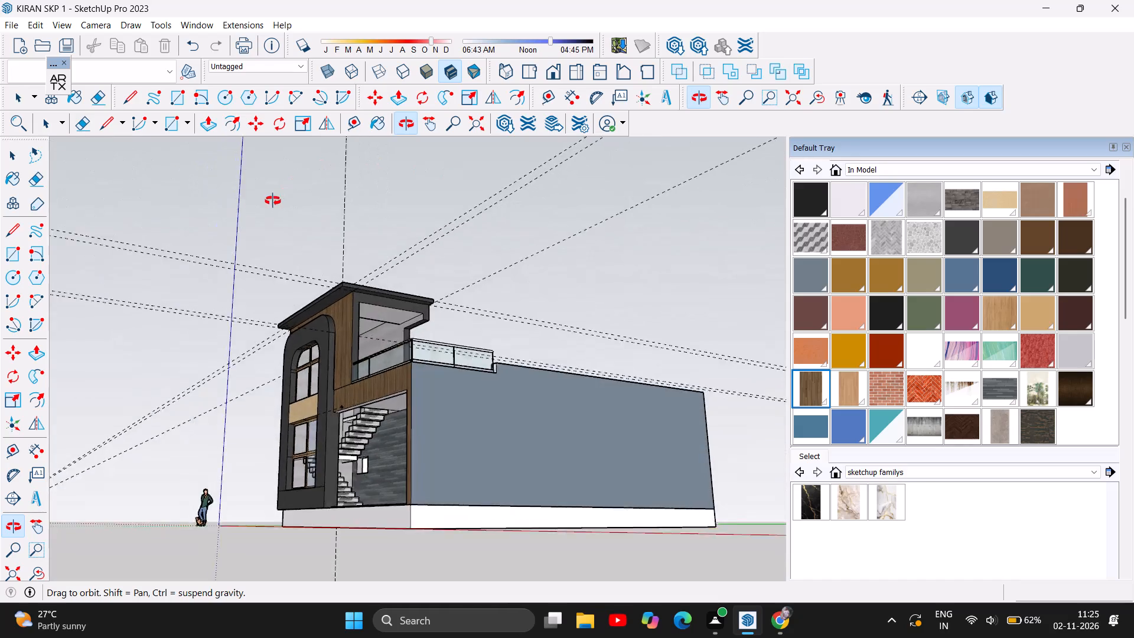
pyautogui.moveTo(273, 201); pyautogui.dragTo(673, 251)
pyautogui.moveTo(628, 377); pyautogui.dragTo(607, 453)
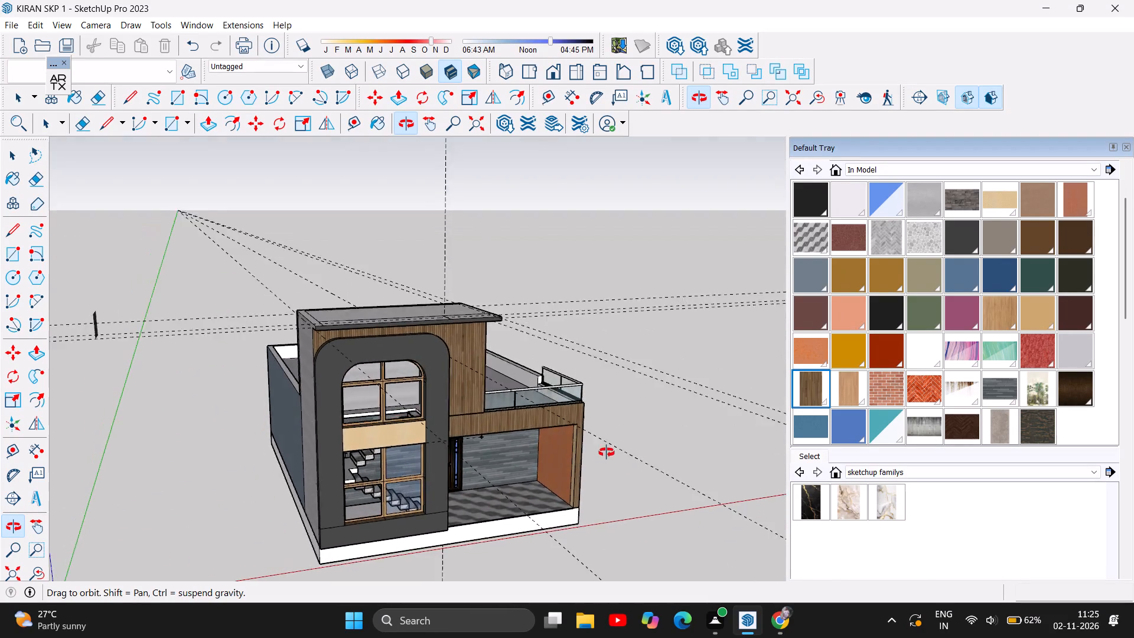
pyautogui.moveTo(607, 453); pyautogui.dragTo(524, 360)
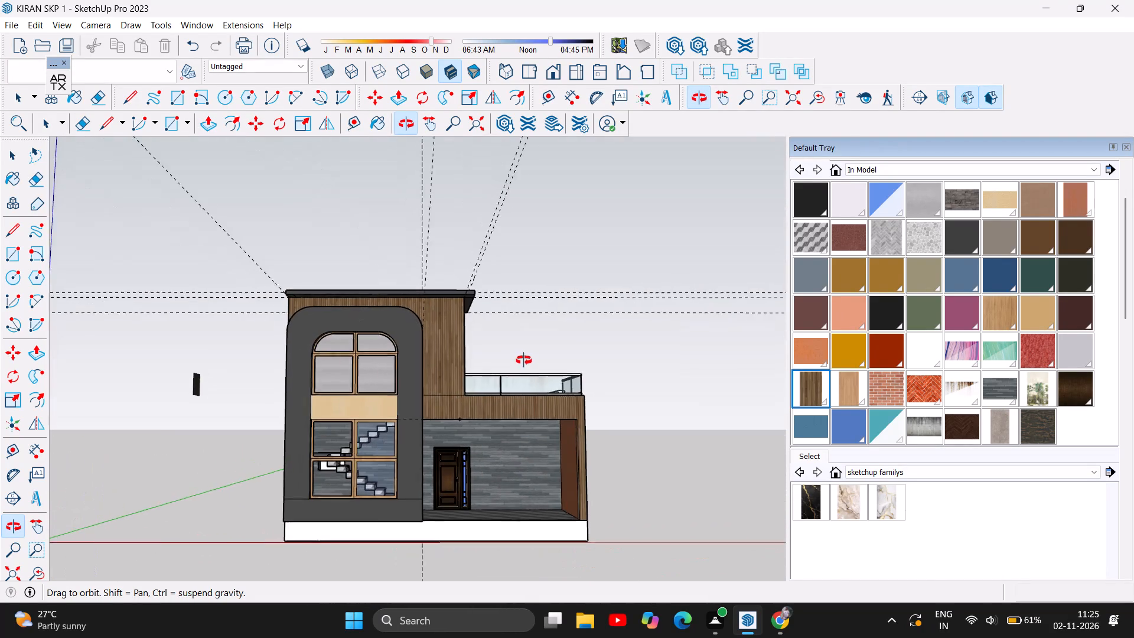
pyautogui.moveTo(524, 360); pyautogui.dragTo(526, 360)
pyautogui.scroll(4, 429, 403)
pyautogui.scroll(3, 481, 380)
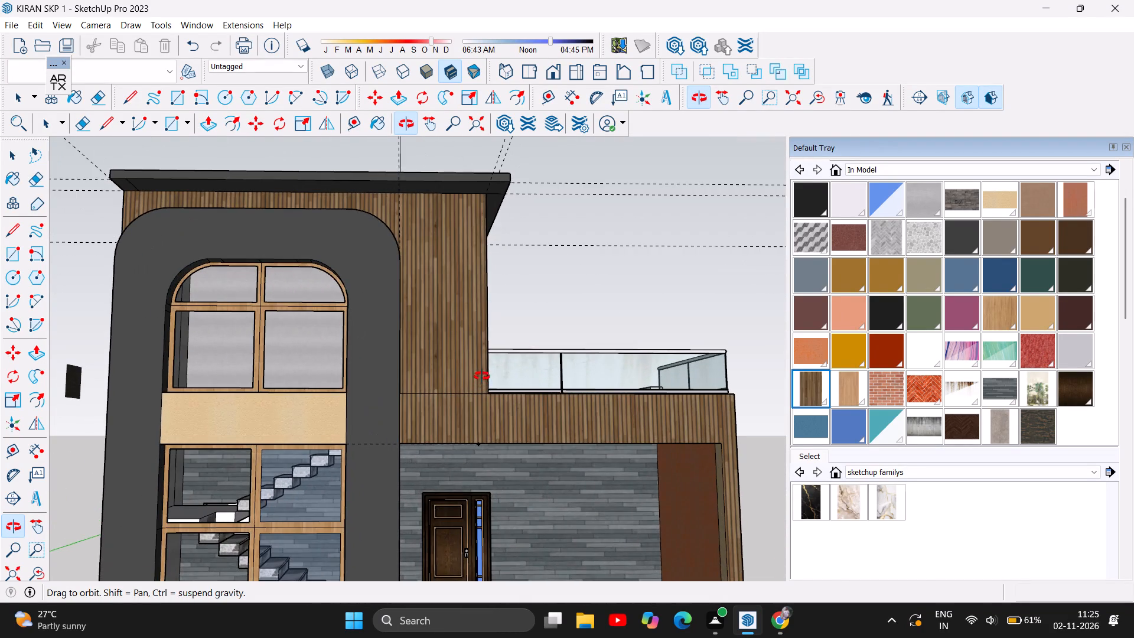
pyautogui.moveTo(480, 364); pyautogui.dragTo(439, 355)
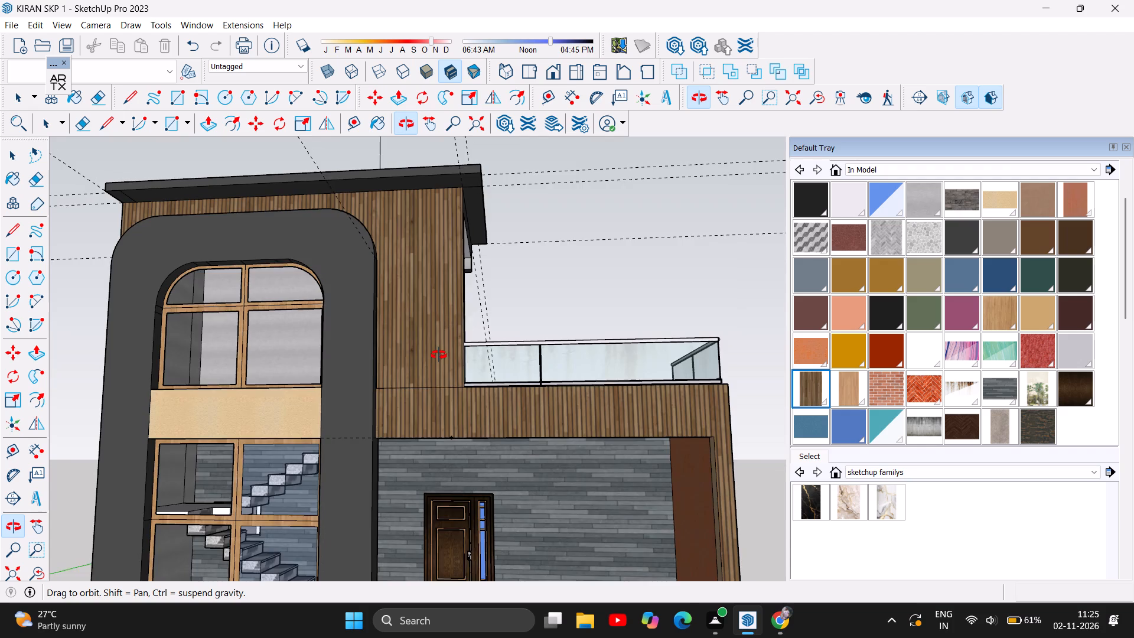
pyautogui.moveTo(439, 355); pyautogui.dragTo(259, 389)
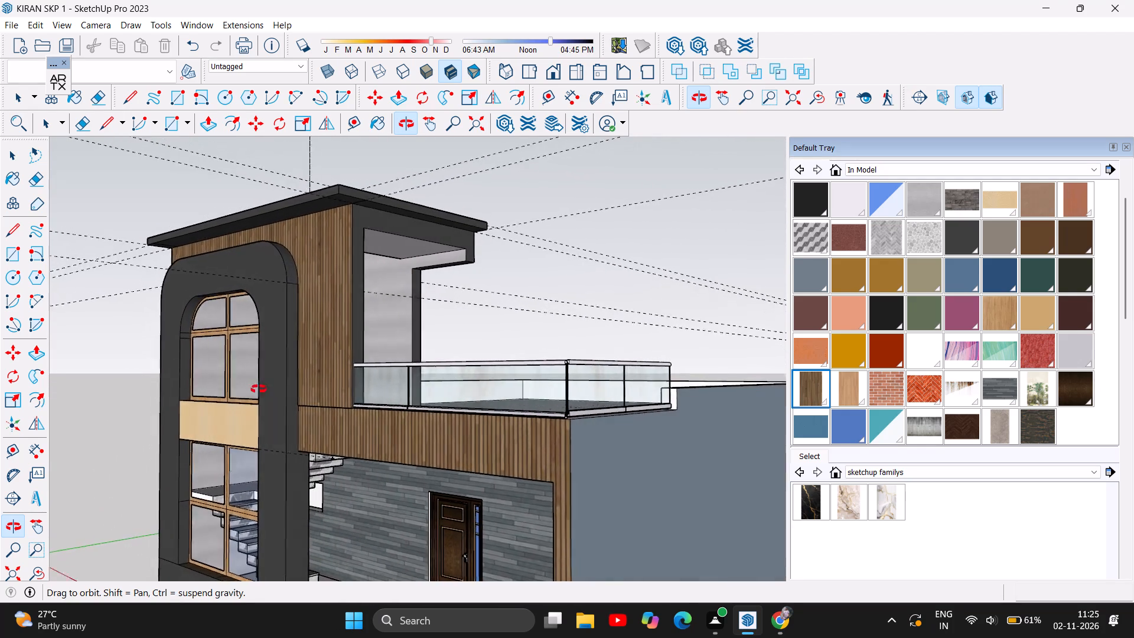
# Examine the front facade, balcony railing, porch band and entrance wall from several angles to judge the wood-slat cladding.
pyautogui.moveTo(259, 389); pyautogui.dragTo(592, 418)
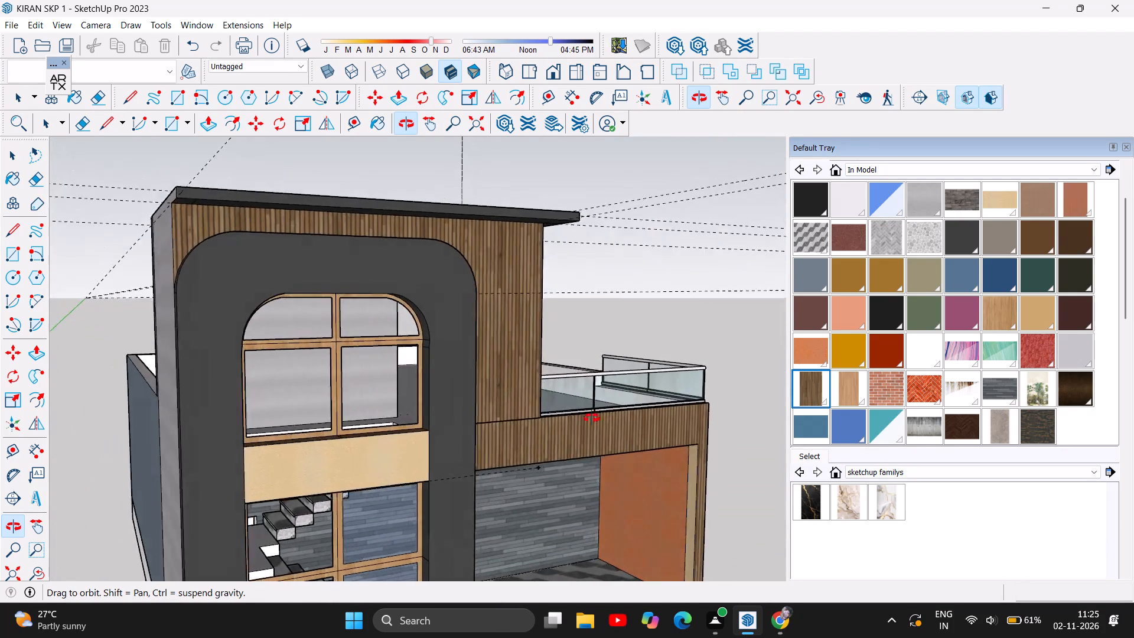
pyautogui.moveTo(592, 418); pyautogui.dragTo(503, 470)
pyautogui.scroll(2, 552, 489)
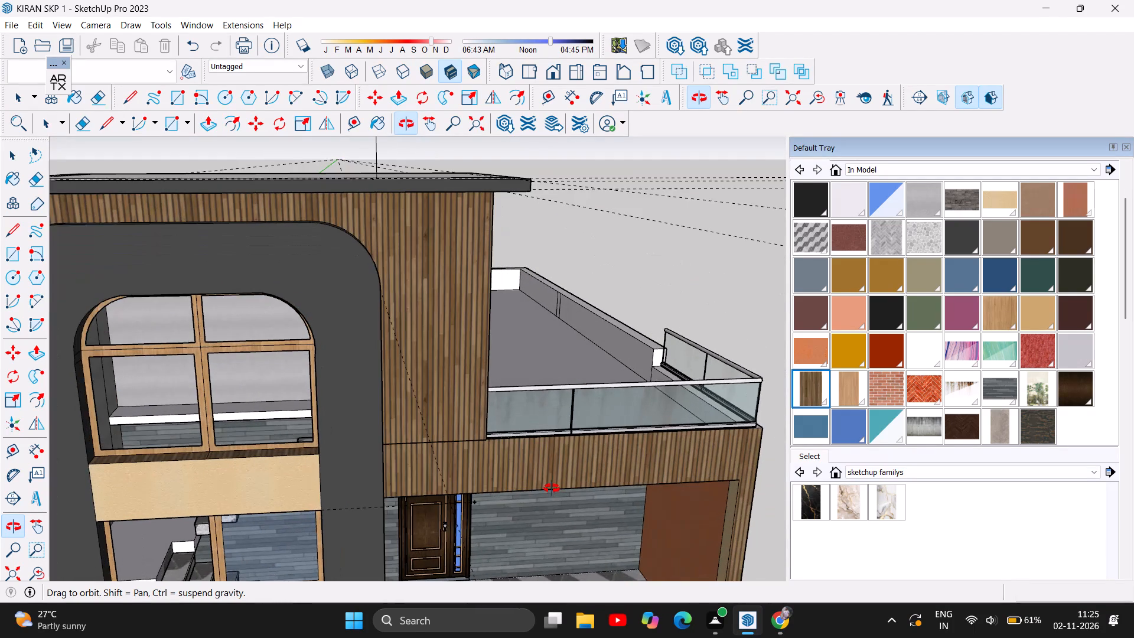
pyautogui.scroll(4, 559, 476)
pyautogui.moveTo(589, 442); pyautogui.dragTo(319, 411)
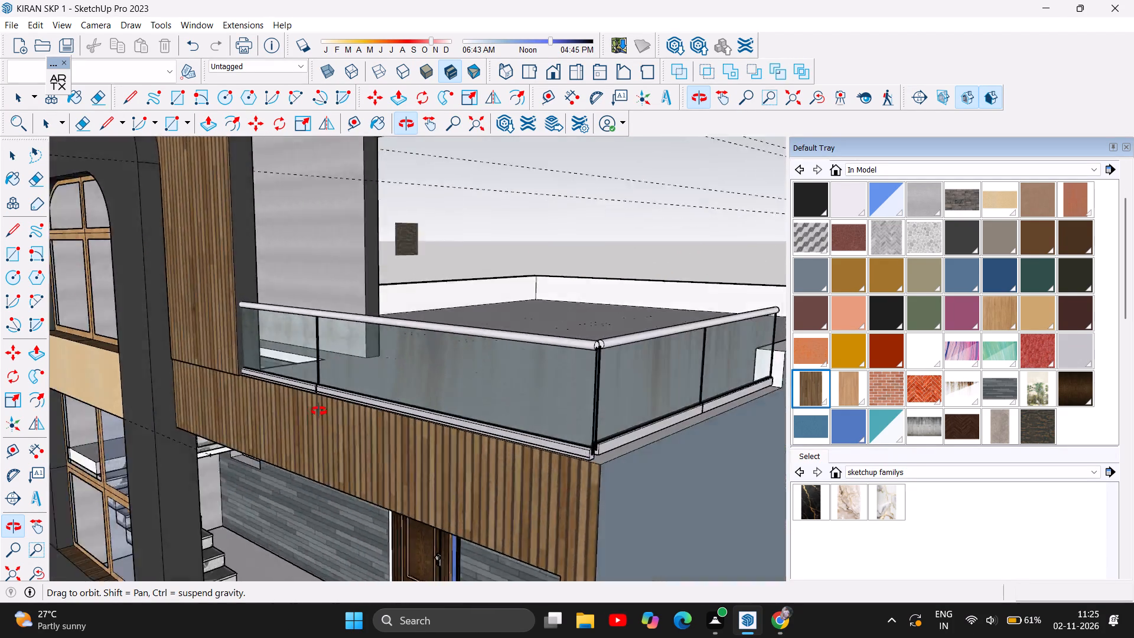
pyautogui.moveTo(319, 411); pyautogui.dragTo(539, 346)
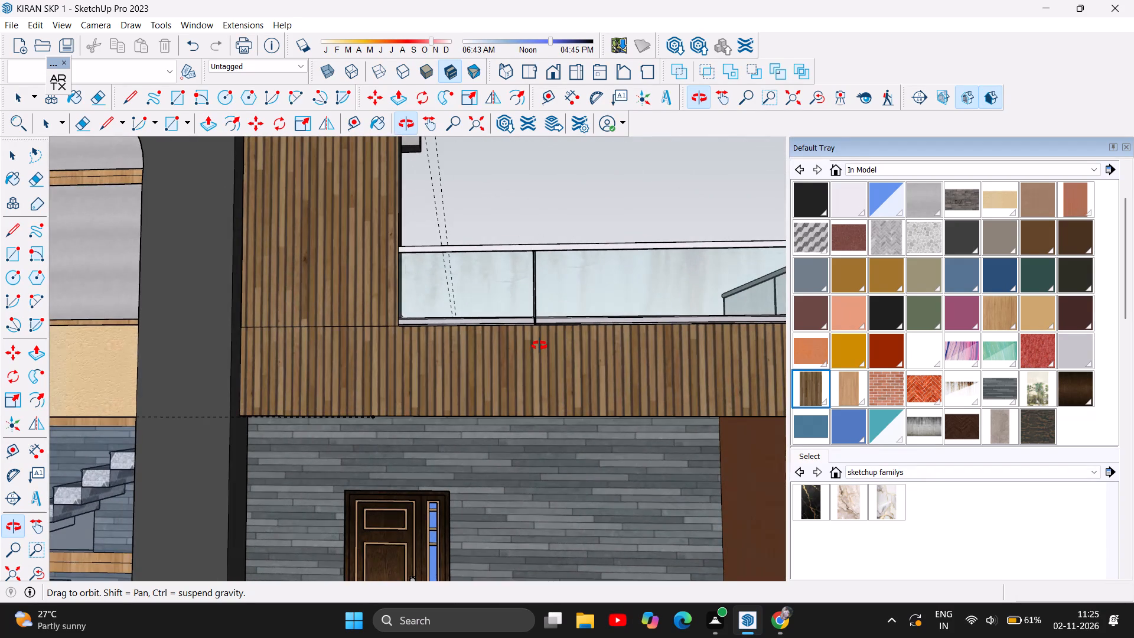
pyautogui.scroll(-2, 539, 346)
pyautogui.scroll(1, 510, 442)
pyautogui.scroll(-4, 510, 442)
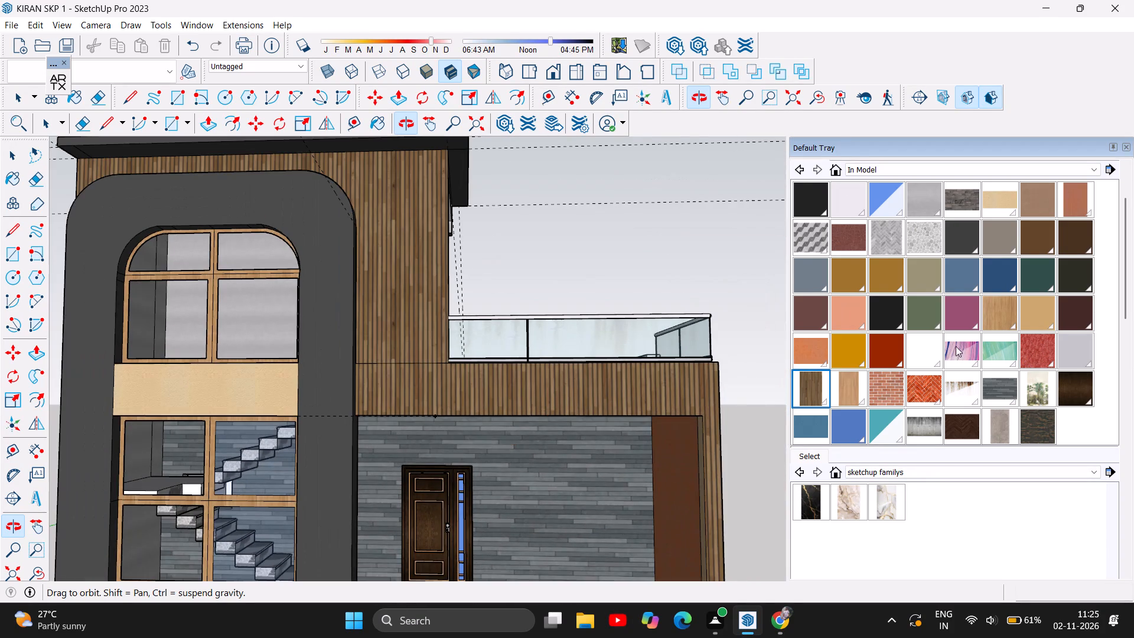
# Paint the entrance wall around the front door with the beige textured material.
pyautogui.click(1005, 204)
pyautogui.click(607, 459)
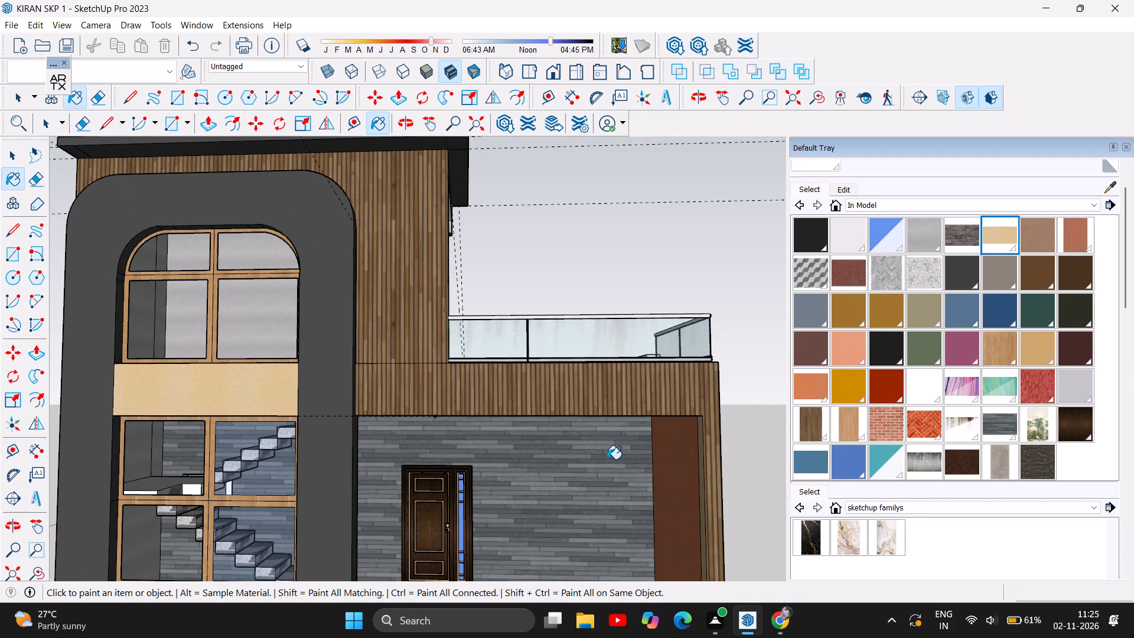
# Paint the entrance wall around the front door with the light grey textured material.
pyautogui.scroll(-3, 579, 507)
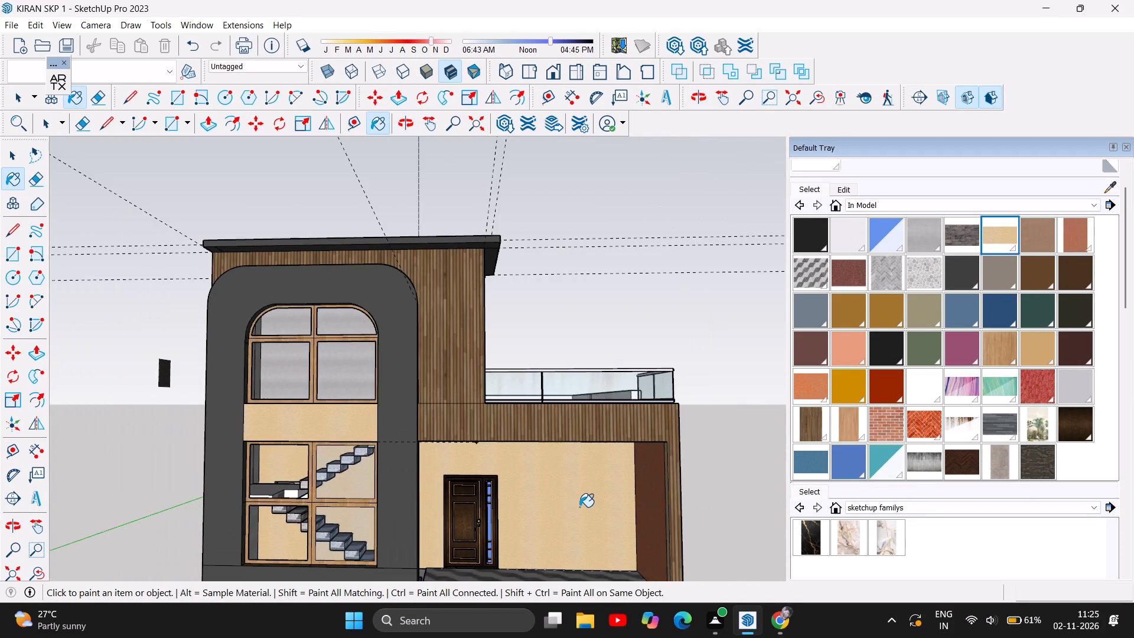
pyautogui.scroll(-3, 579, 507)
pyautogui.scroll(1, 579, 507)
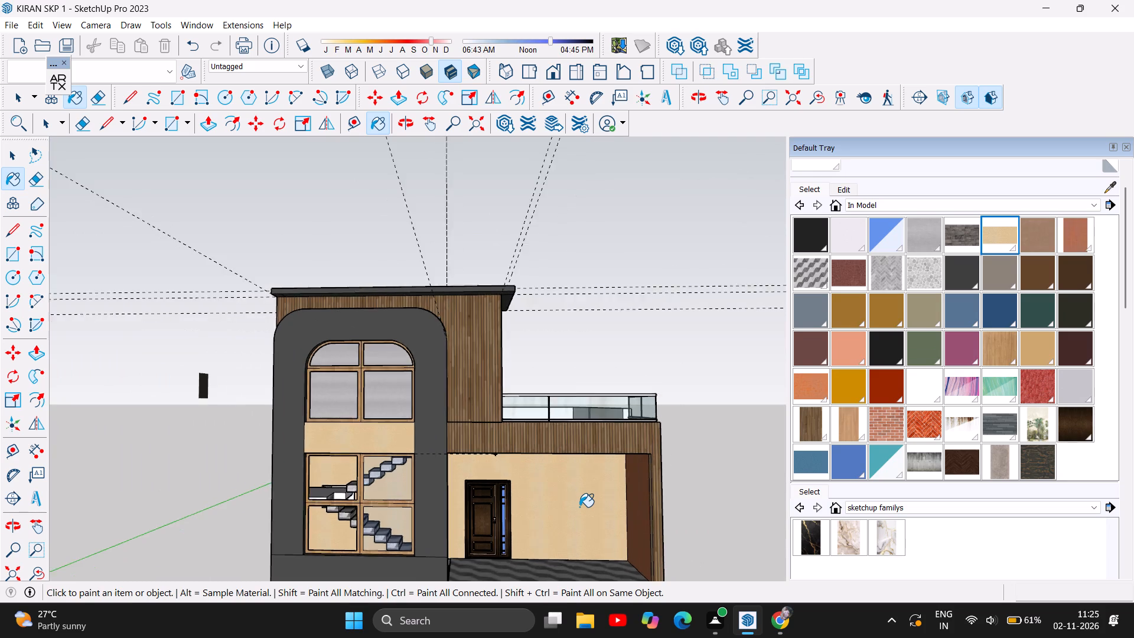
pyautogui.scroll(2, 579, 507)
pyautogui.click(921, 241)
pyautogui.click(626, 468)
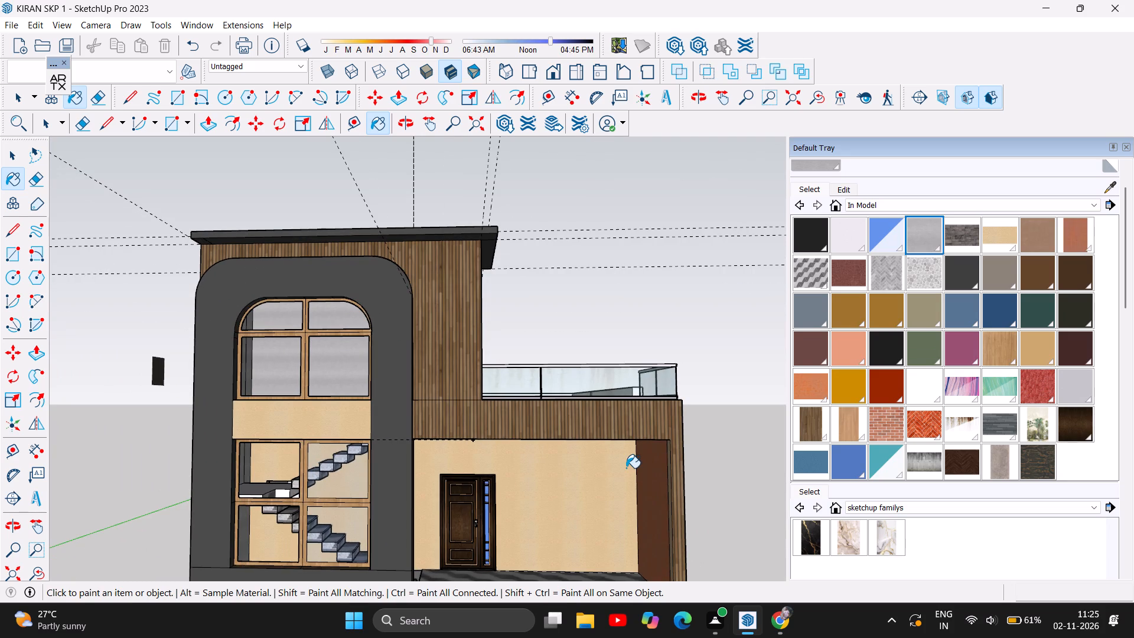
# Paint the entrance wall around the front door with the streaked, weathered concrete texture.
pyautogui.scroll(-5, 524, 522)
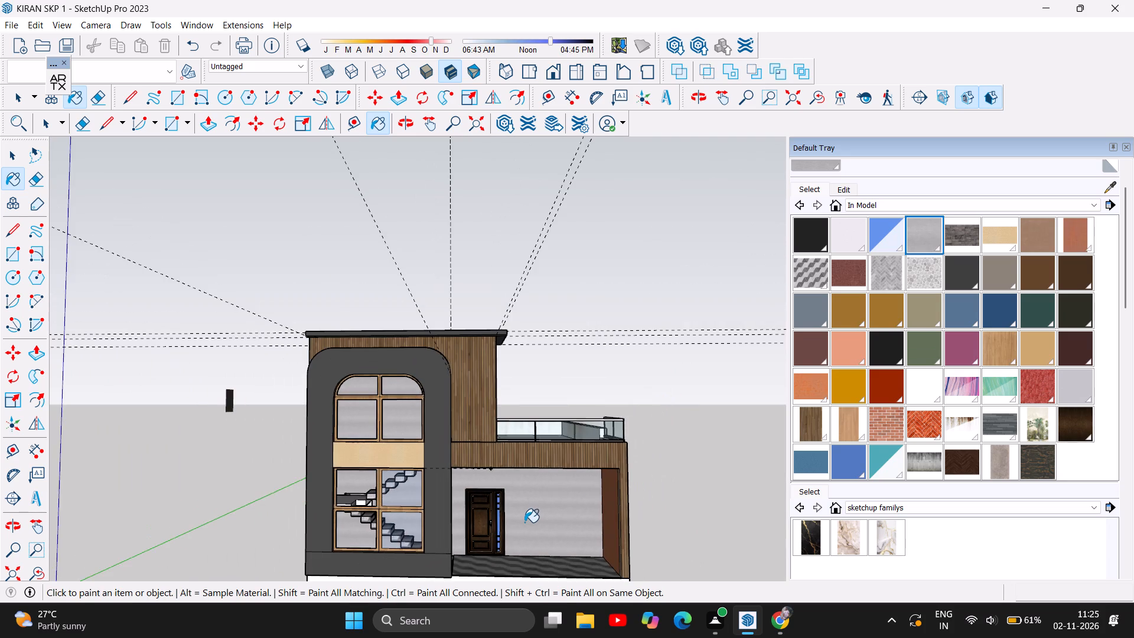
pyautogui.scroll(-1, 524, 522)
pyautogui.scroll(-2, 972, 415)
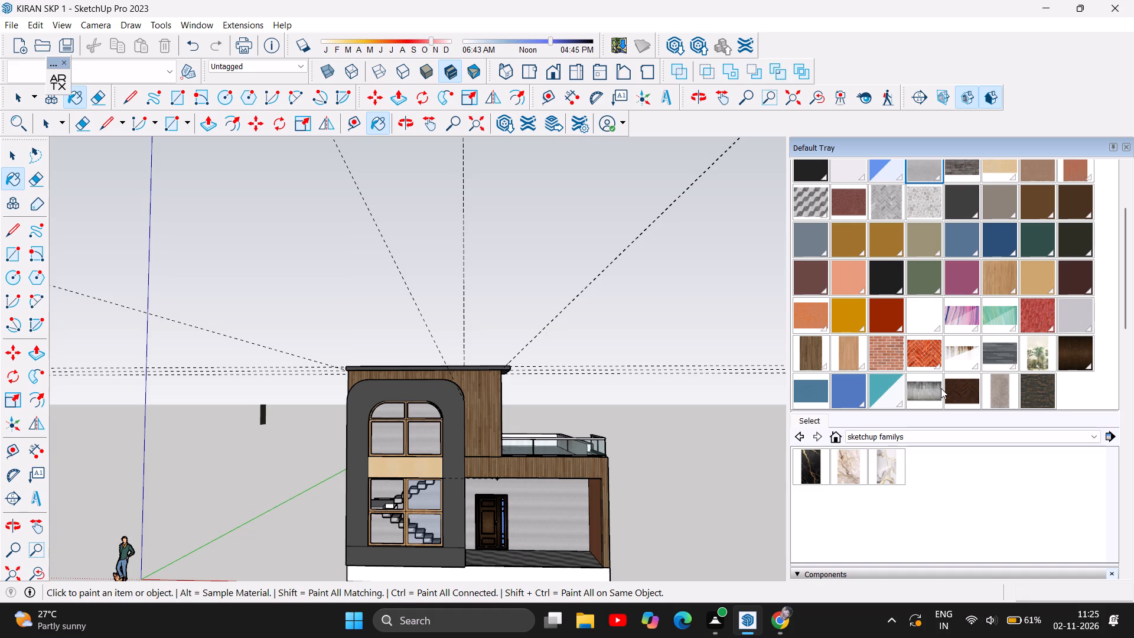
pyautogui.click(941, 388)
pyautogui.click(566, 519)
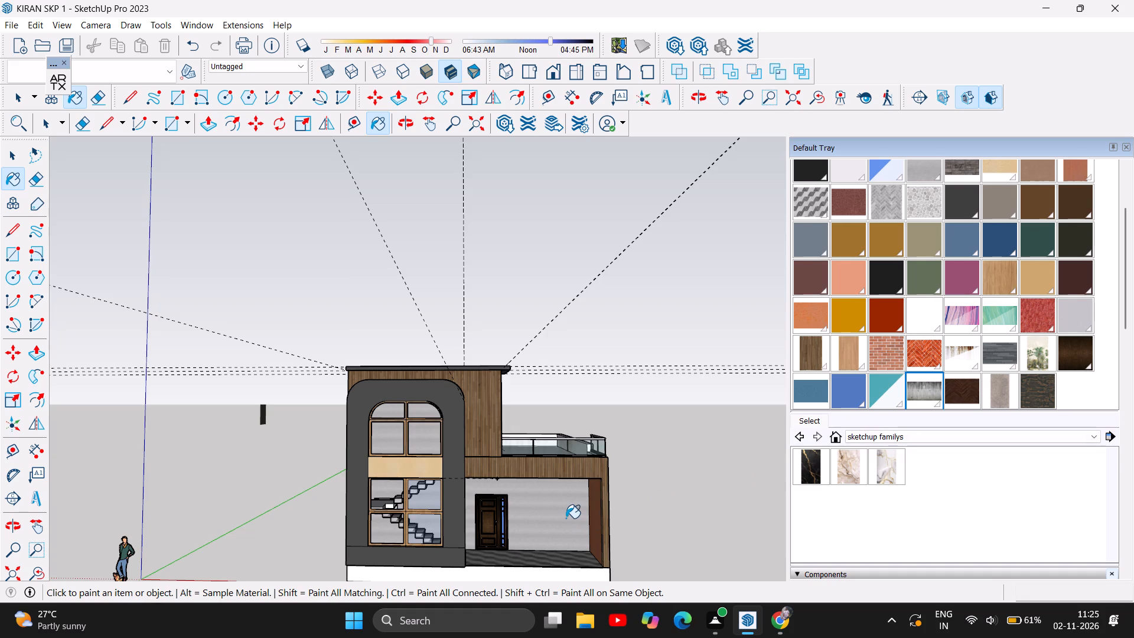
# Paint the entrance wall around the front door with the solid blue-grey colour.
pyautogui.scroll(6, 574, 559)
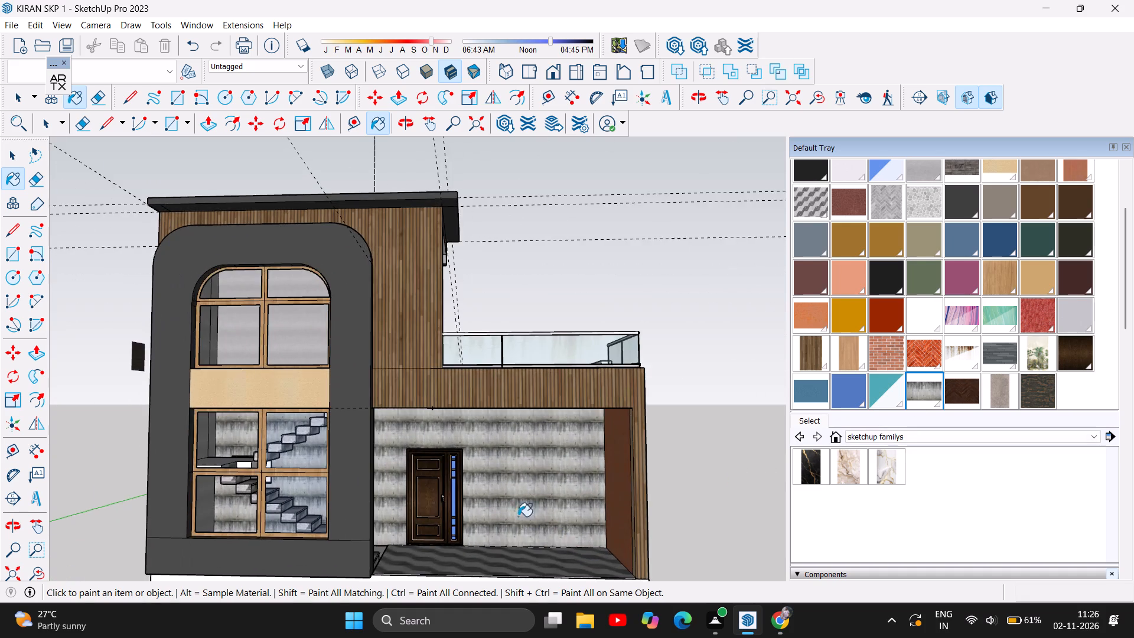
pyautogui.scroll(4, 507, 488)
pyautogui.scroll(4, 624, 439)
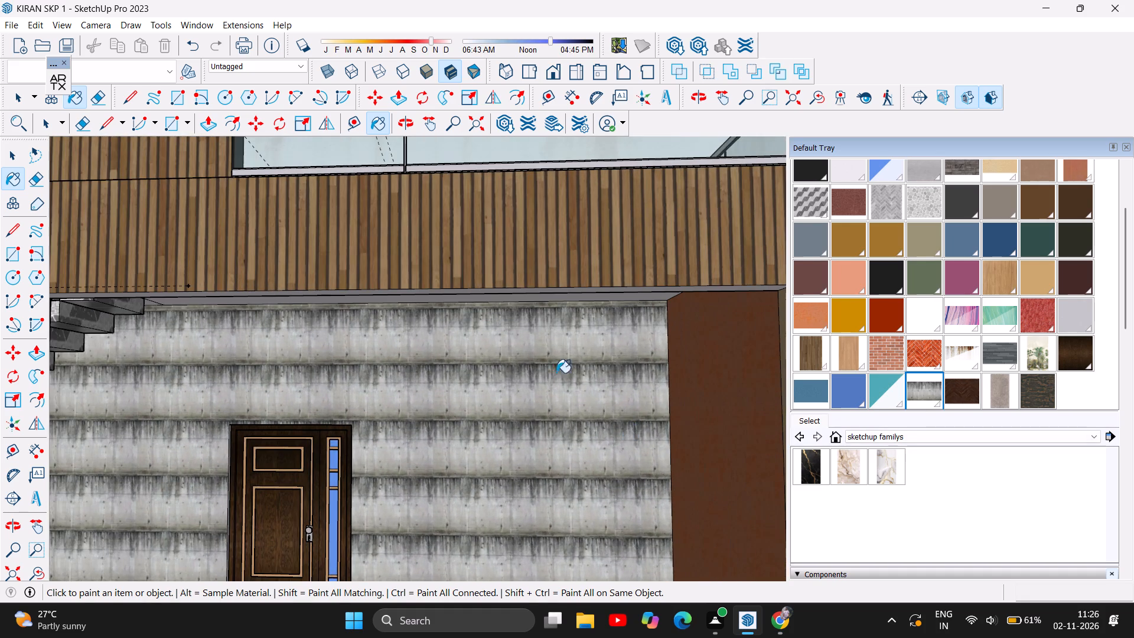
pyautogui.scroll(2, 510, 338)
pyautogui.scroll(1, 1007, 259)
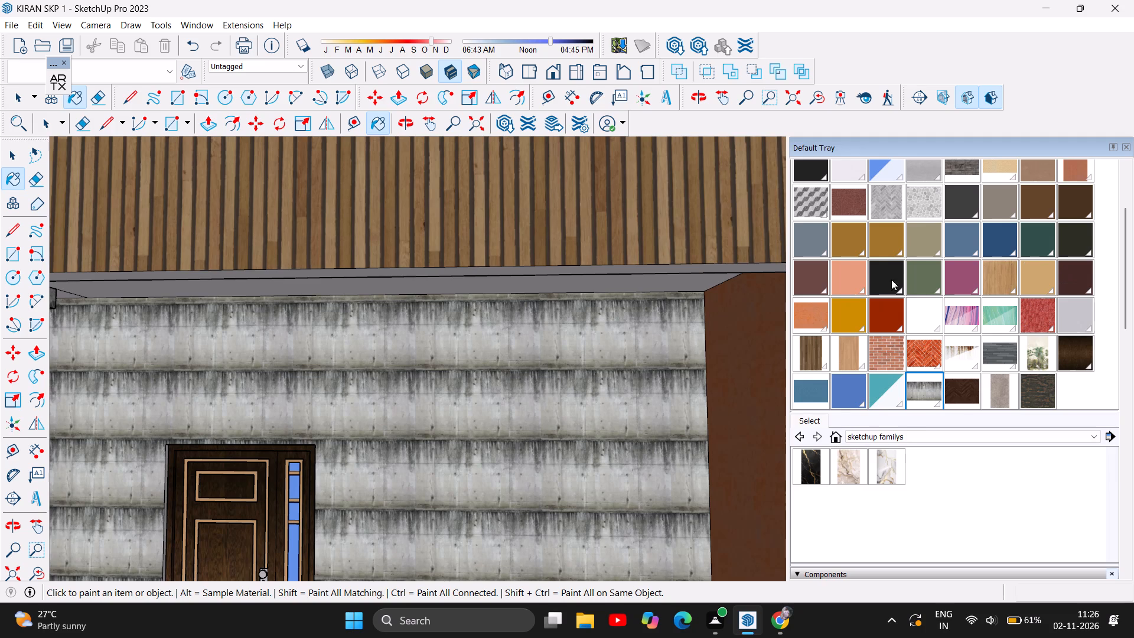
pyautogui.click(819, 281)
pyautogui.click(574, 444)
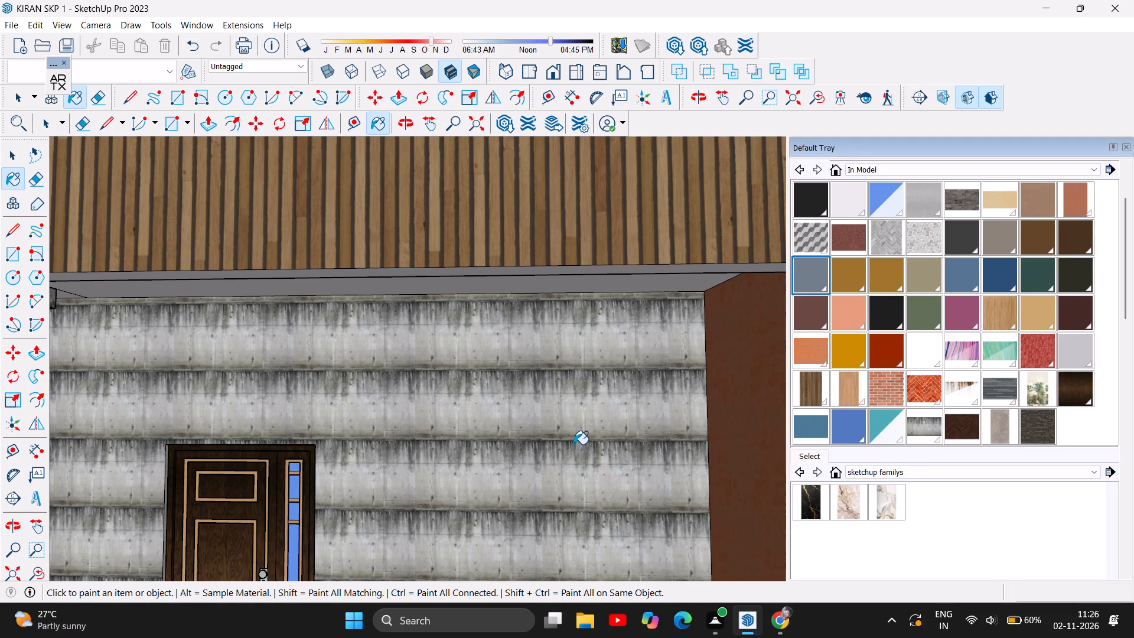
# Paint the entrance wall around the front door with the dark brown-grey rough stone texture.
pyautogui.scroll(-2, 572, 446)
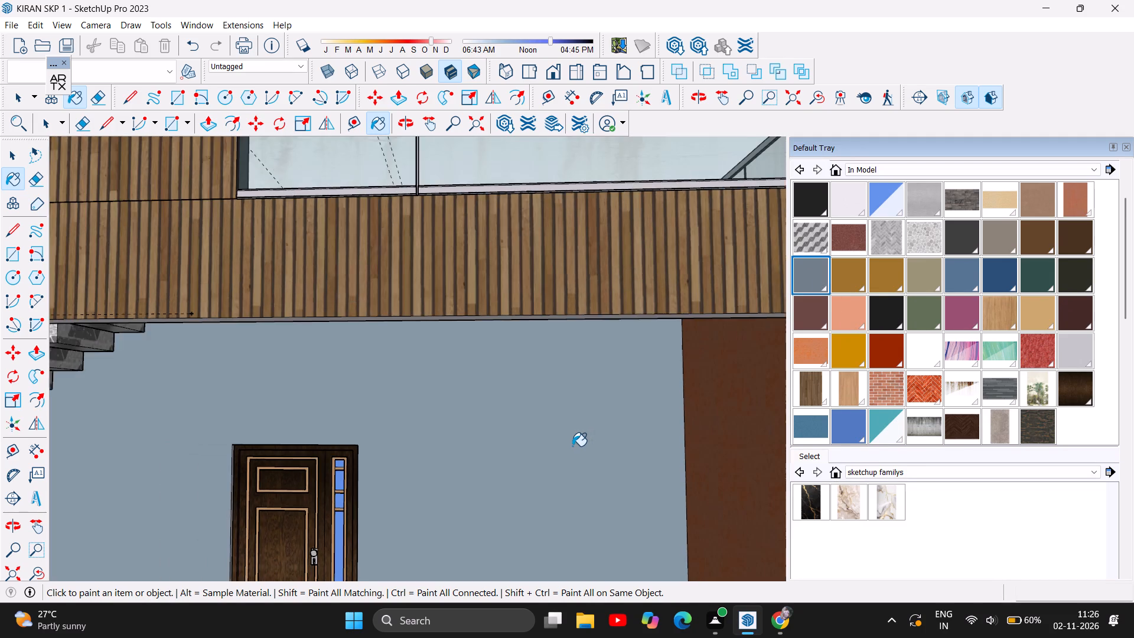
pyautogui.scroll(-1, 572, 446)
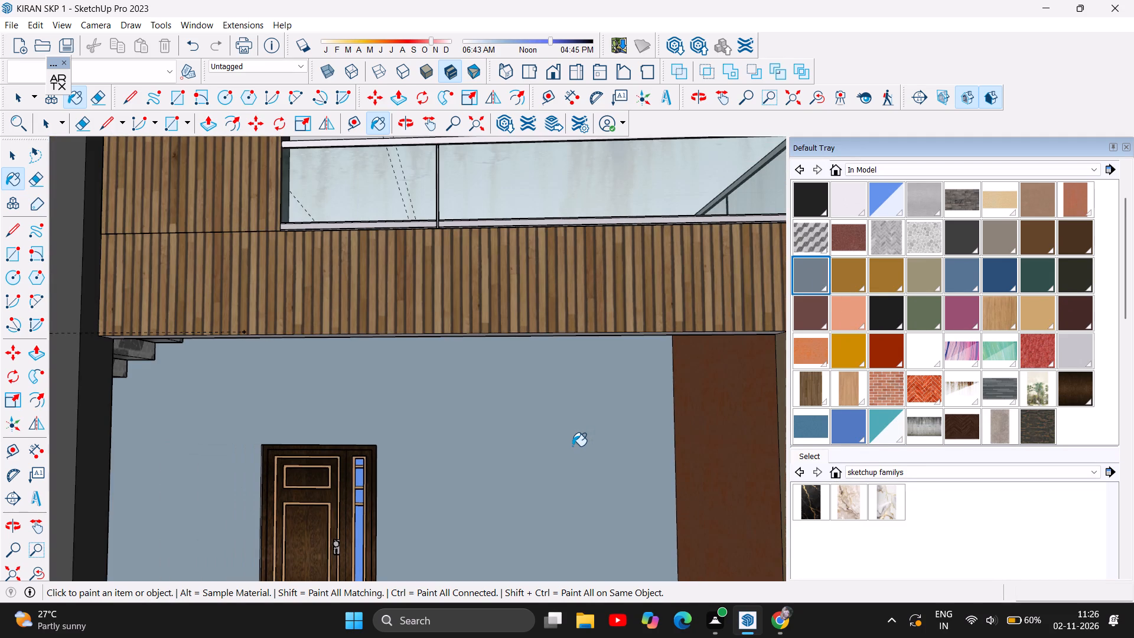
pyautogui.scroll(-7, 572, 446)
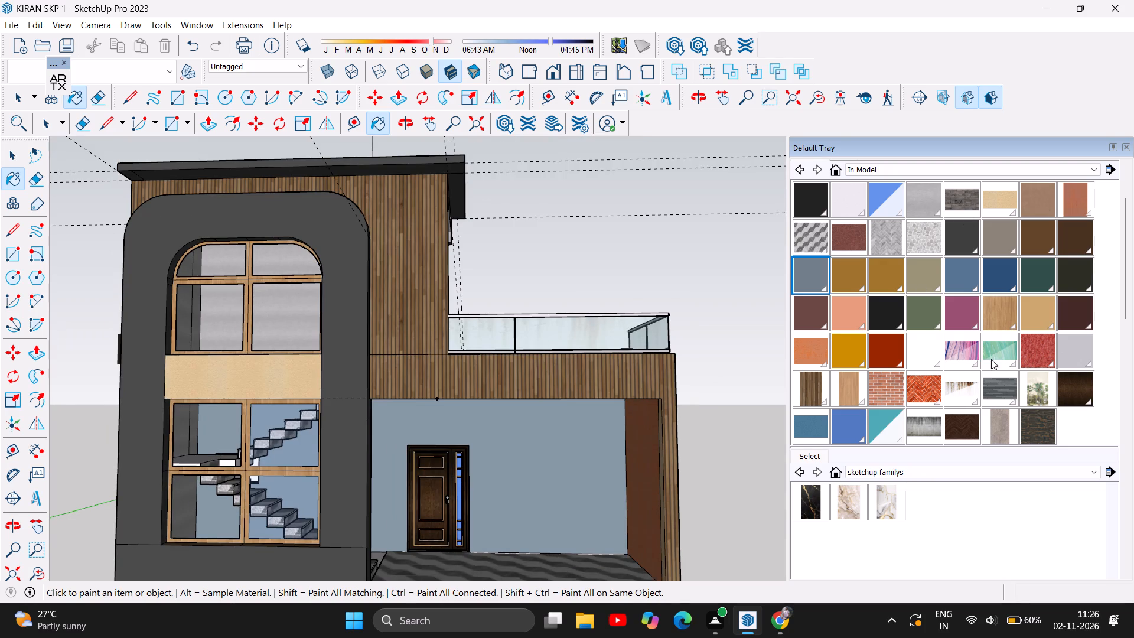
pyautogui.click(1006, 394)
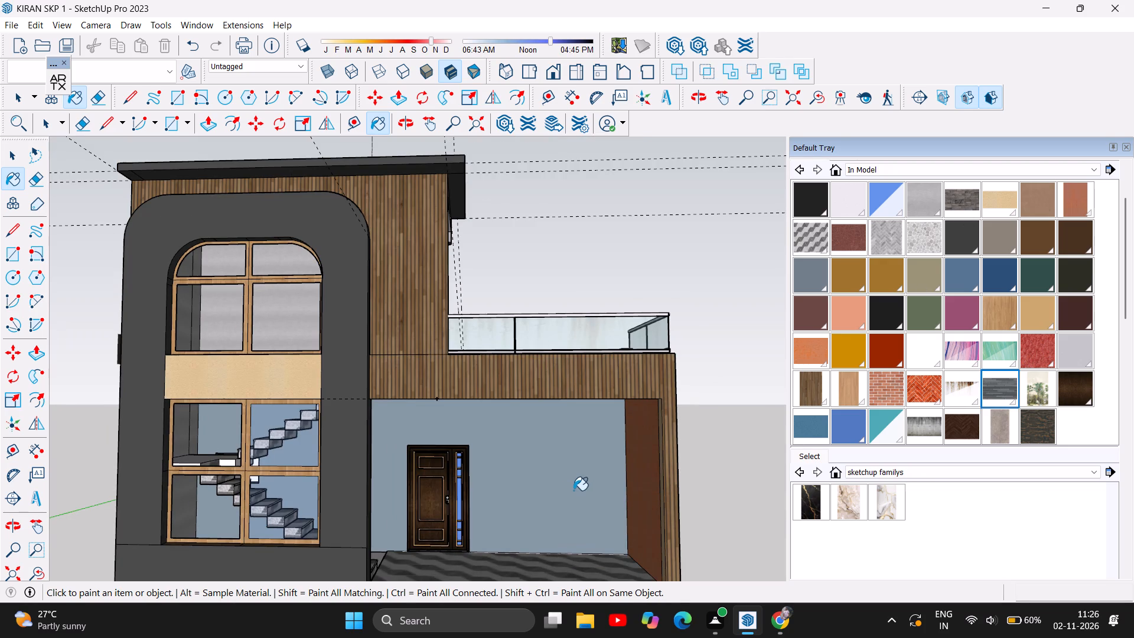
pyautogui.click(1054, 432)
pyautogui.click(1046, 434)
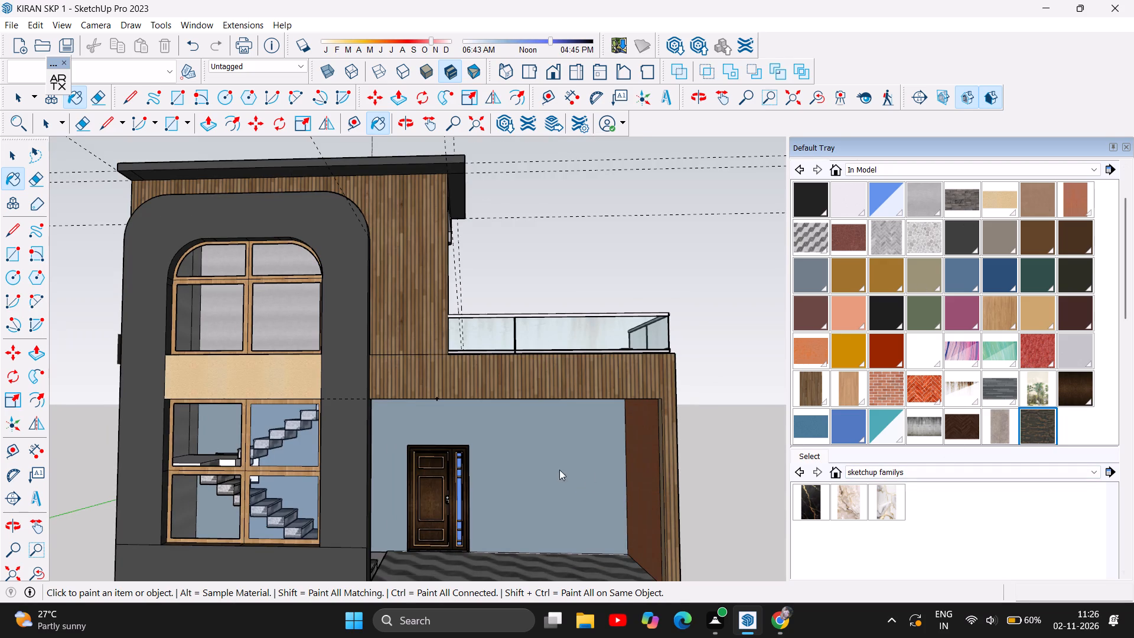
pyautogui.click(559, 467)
# Paint the entrance wall around the front door with the blue-grey horizontal strip texture again.
pyautogui.scroll(-2, 546, 509)
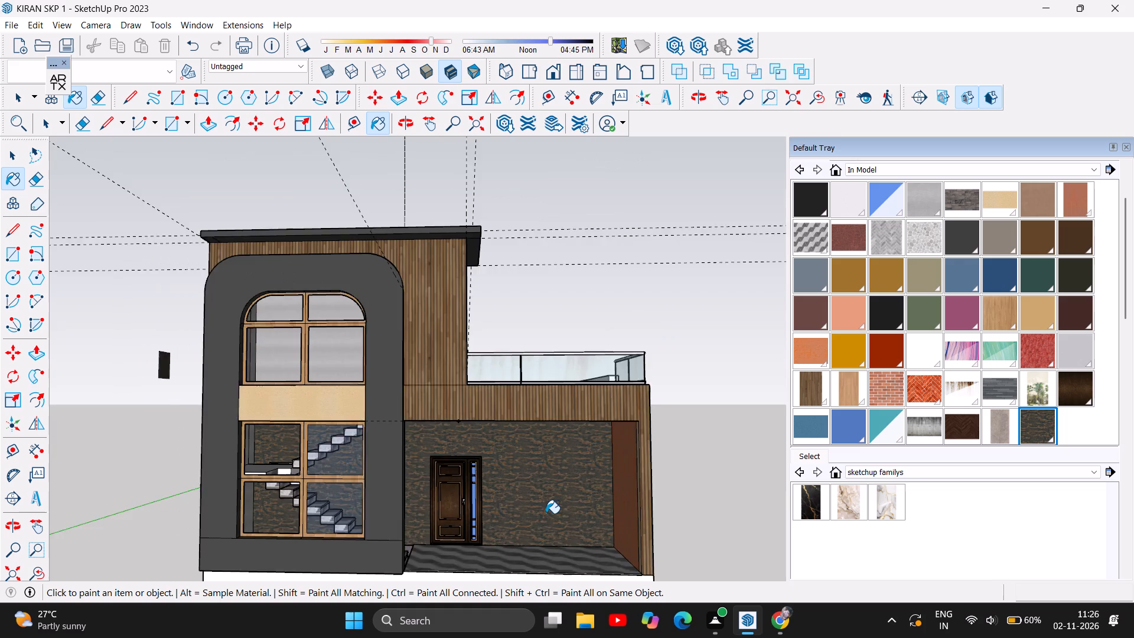
pyautogui.scroll(-3, 546, 513)
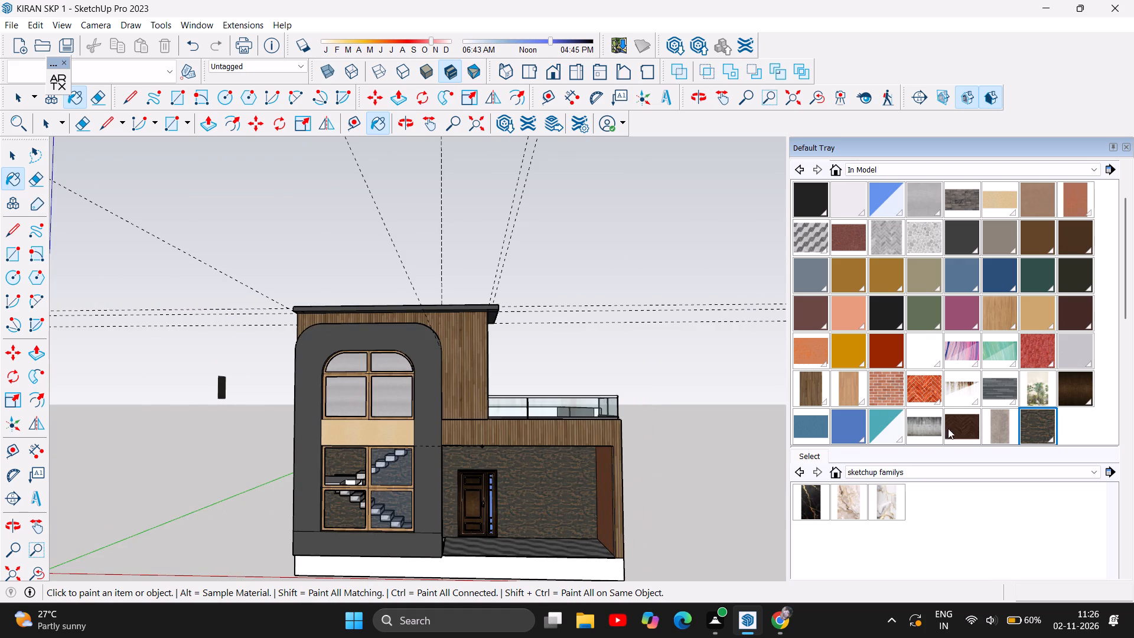
pyautogui.click(996, 397)
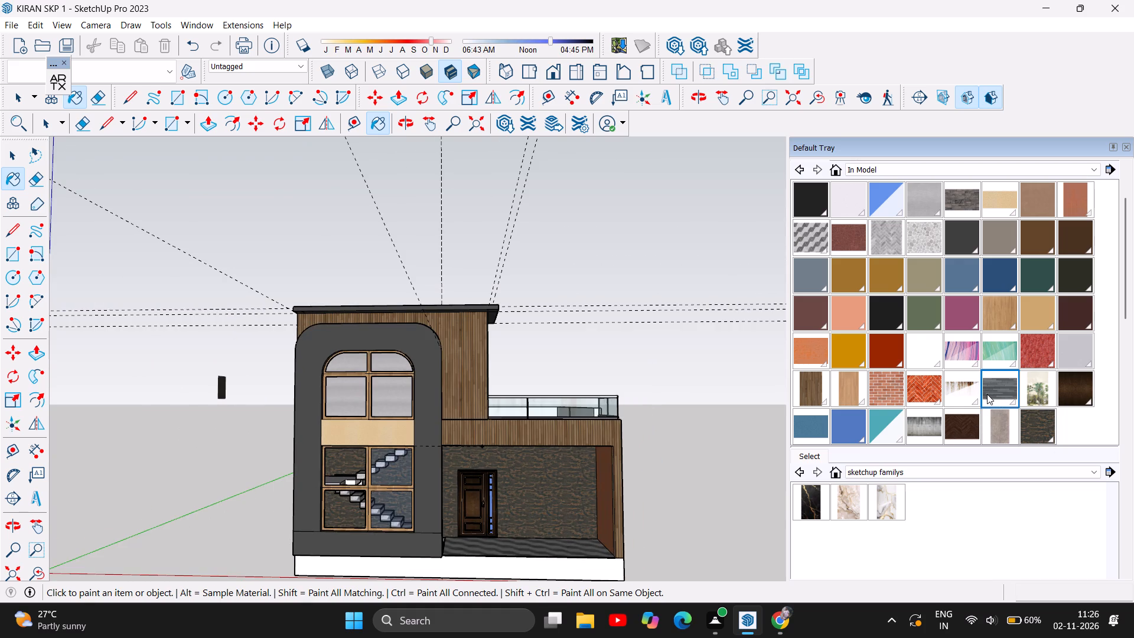
pyautogui.click(597, 486)
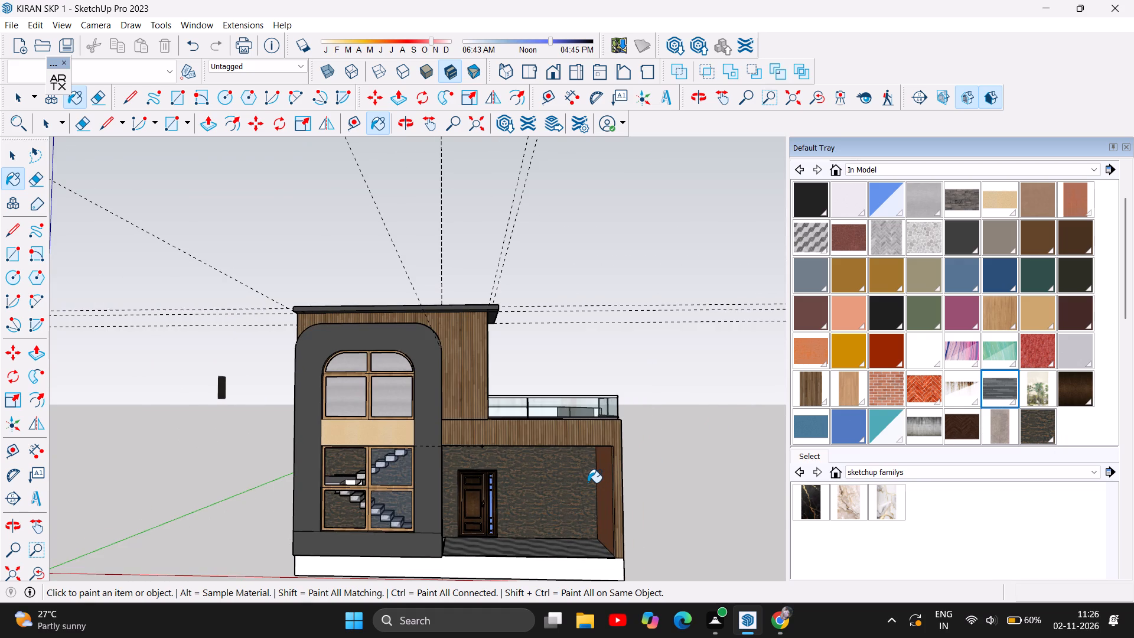
pyautogui.click(587, 480)
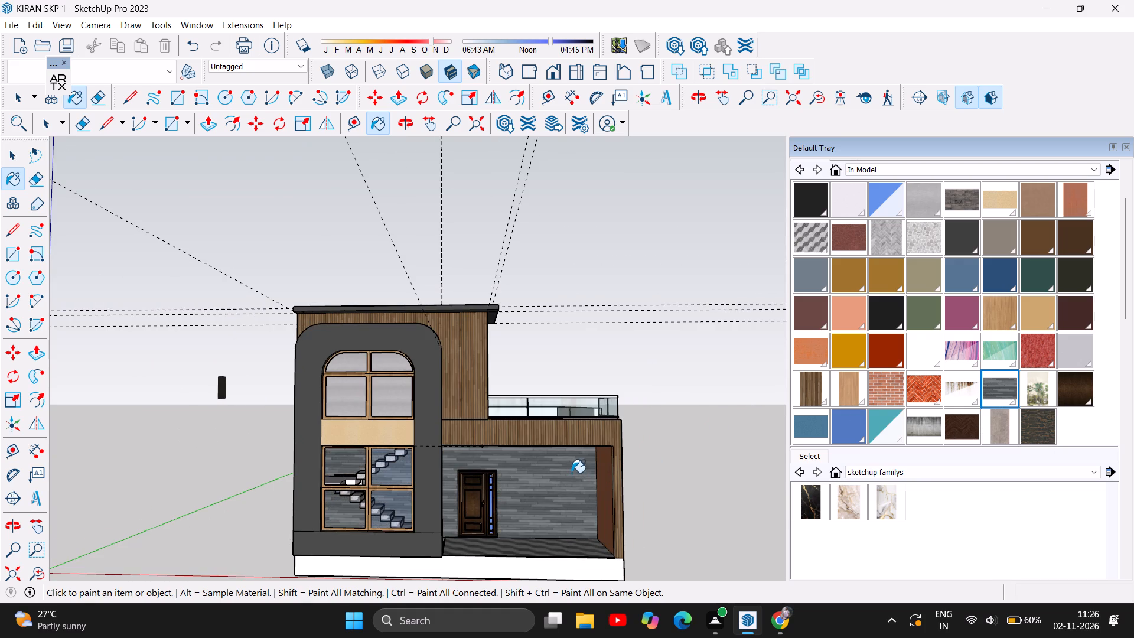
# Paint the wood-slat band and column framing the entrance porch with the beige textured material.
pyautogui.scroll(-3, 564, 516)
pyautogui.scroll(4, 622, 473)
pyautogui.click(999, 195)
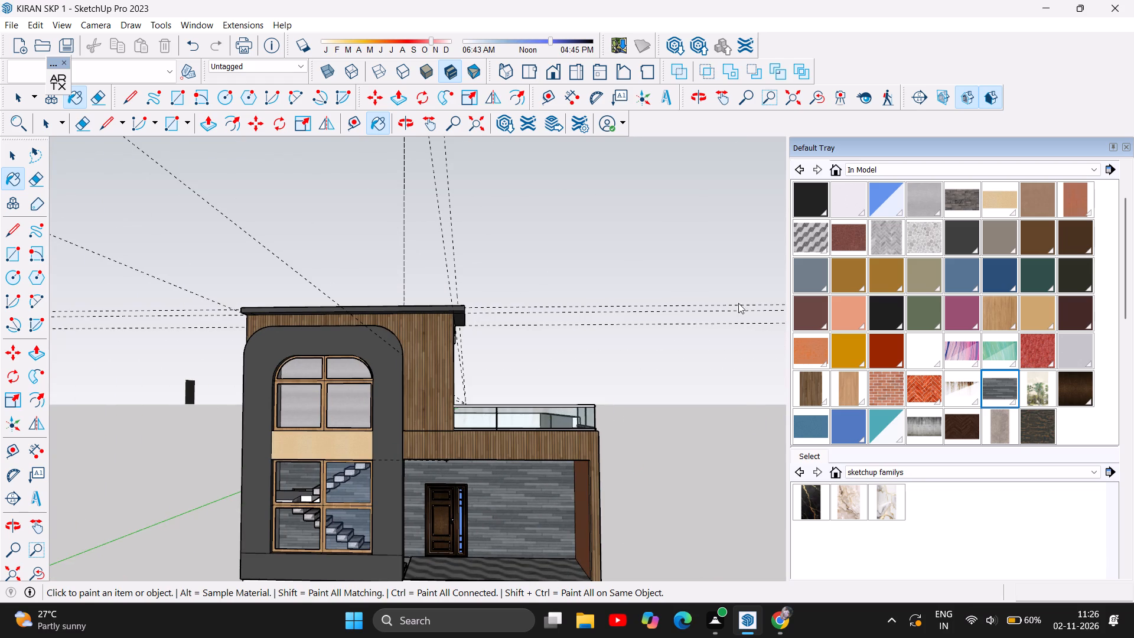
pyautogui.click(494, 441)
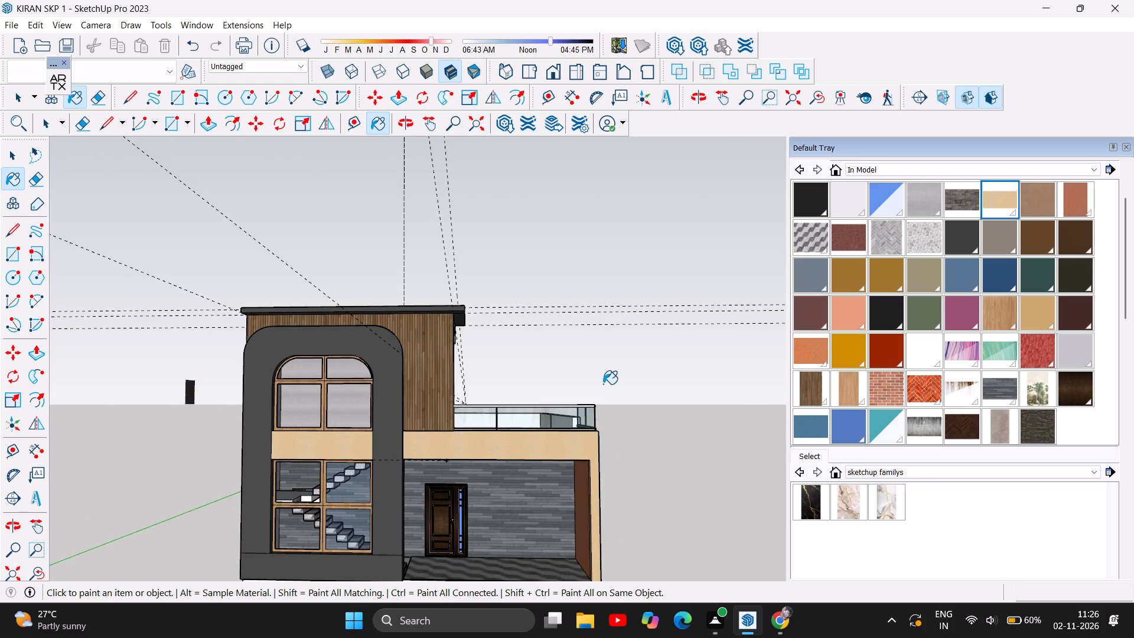
# Paint the upper-floor front wall and the band and column framing the entrance porch with the light brown smooth wood material.
pyautogui.scroll(-3, 600, 385)
pyautogui.scroll(4, 467, 354)
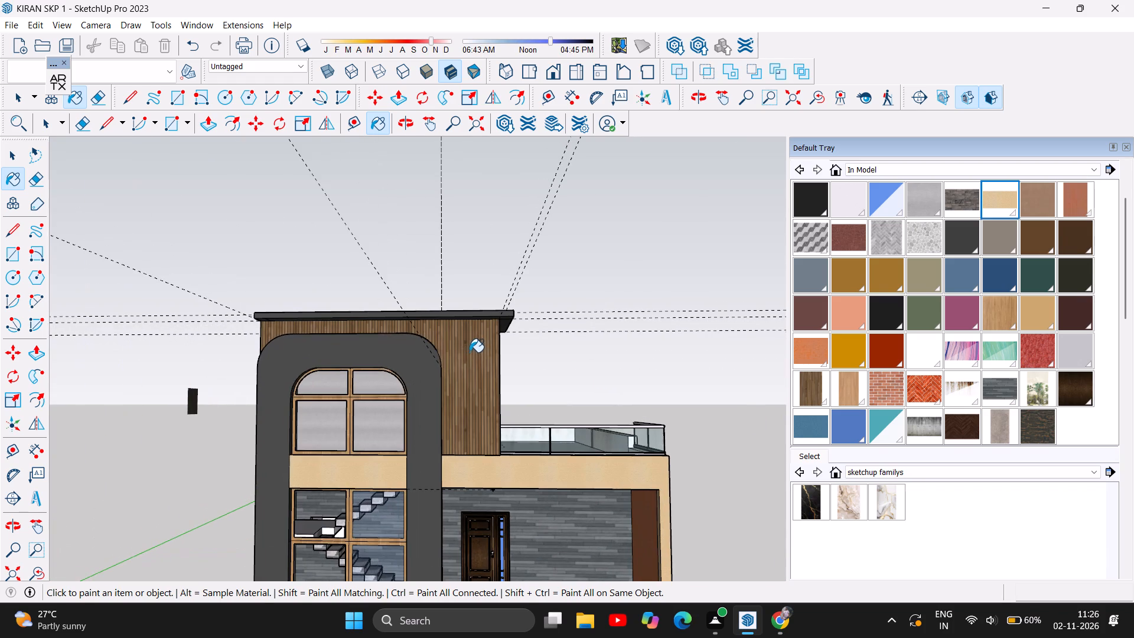
pyautogui.scroll(5, 511, 426)
pyautogui.scroll(3, 525, 344)
pyautogui.scroll(-5, 526, 344)
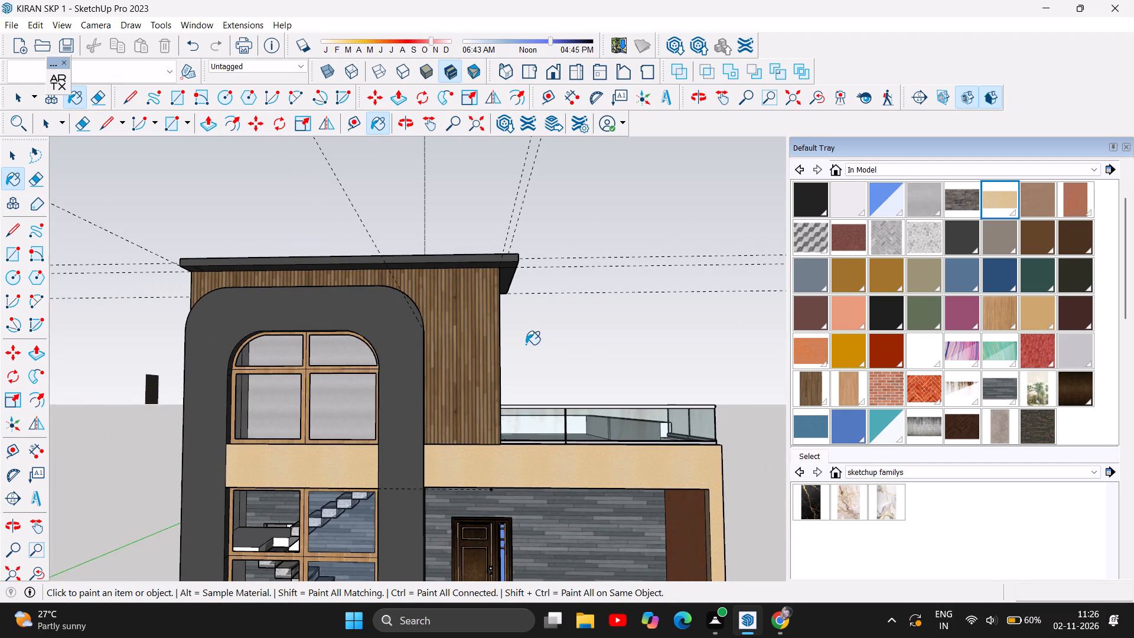
pyautogui.scroll(-1, 951, 405)
pyautogui.click(850, 349)
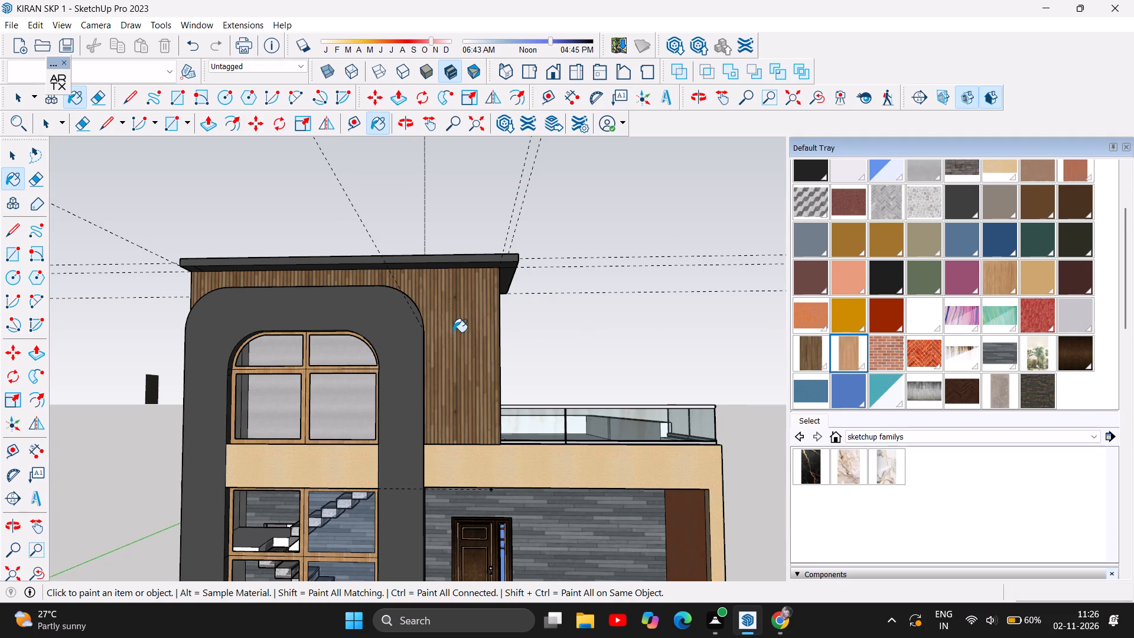
pyautogui.click(473, 326)
pyautogui.scroll(-6, 481, 424)
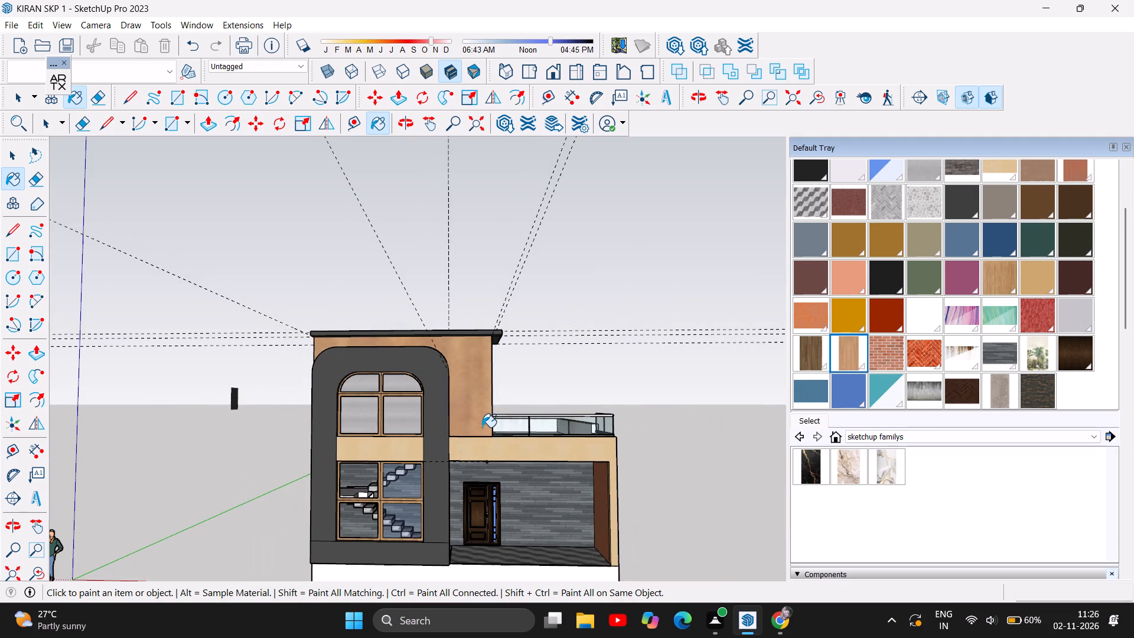
pyautogui.click(555, 455)
pyautogui.scroll(3, 591, 542)
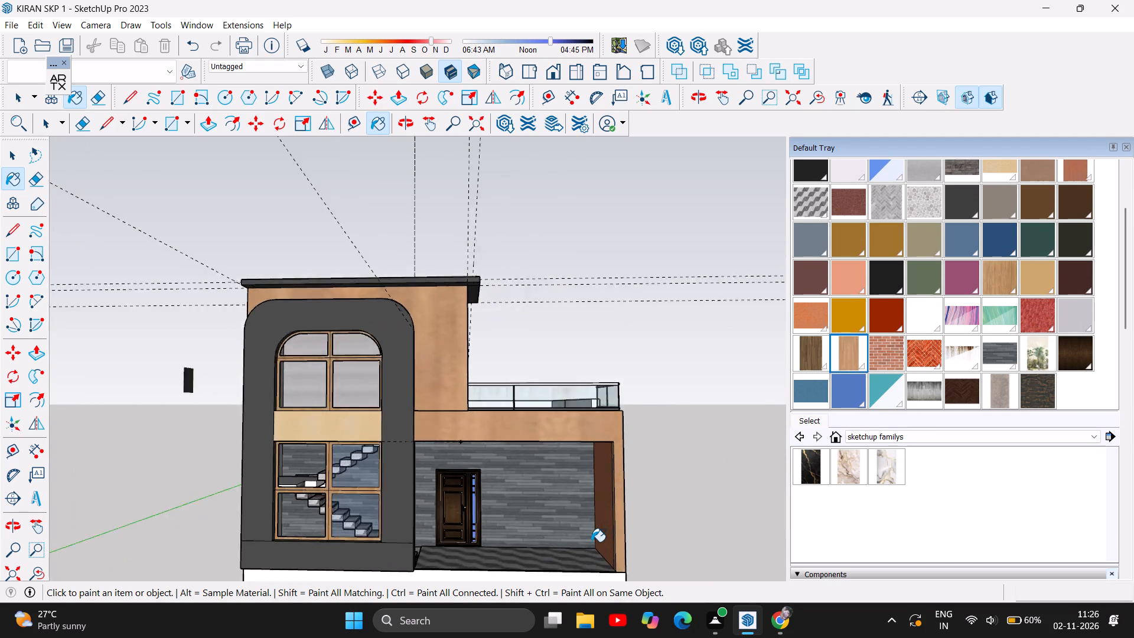
pyautogui.scroll(3, 591, 542)
pyautogui.scroll(2, 538, 293)
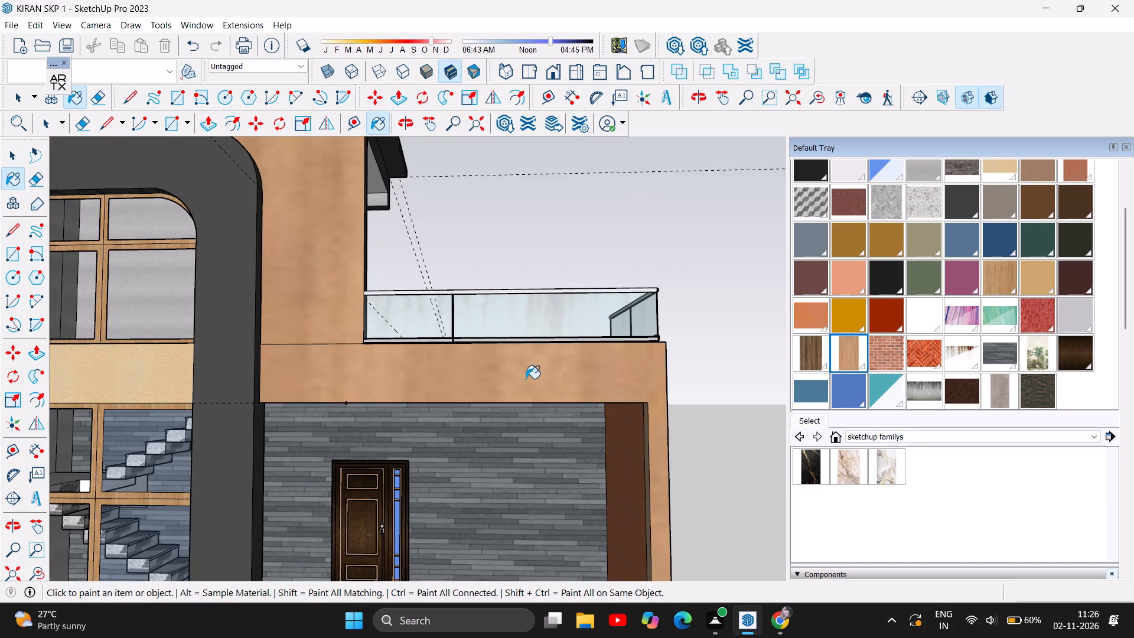
pyautogui.scroll(3, 526, 379)
pyautogui.scroll(-3, 621, 376)
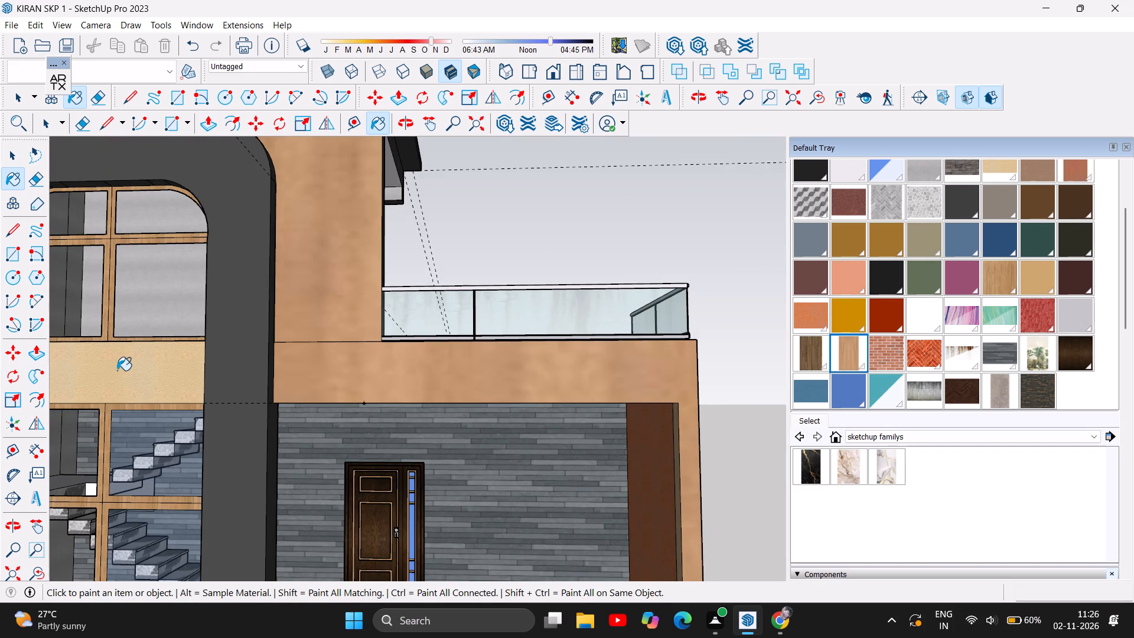
# Paint the horizontal band between the upper and lower arch windows with the light brown smooth wood material.
pyautogui.click(117, 370)
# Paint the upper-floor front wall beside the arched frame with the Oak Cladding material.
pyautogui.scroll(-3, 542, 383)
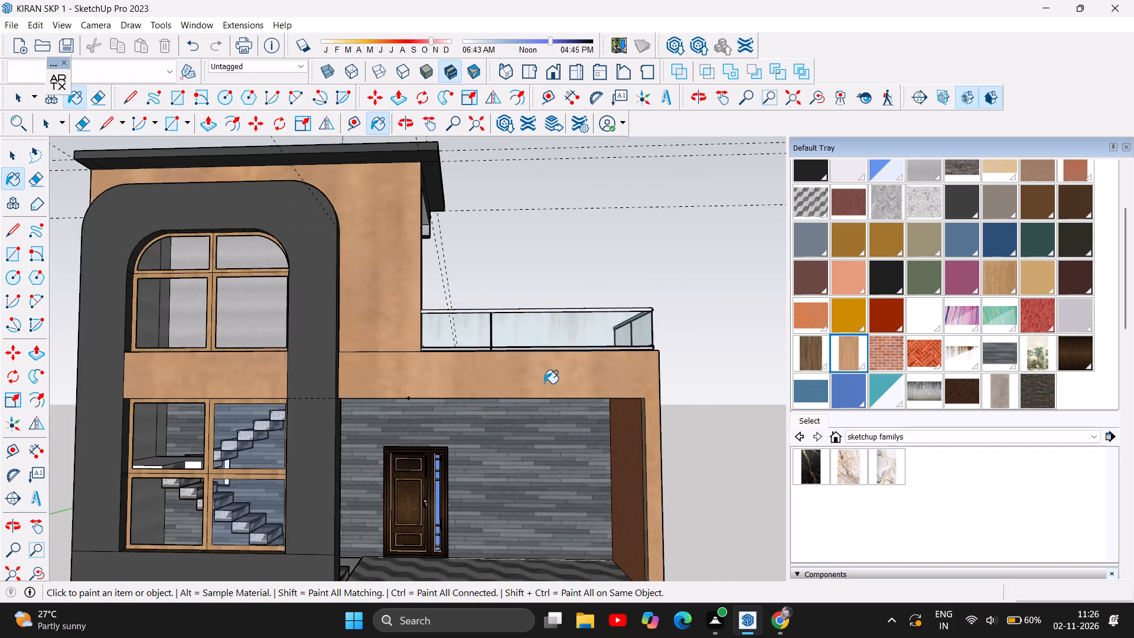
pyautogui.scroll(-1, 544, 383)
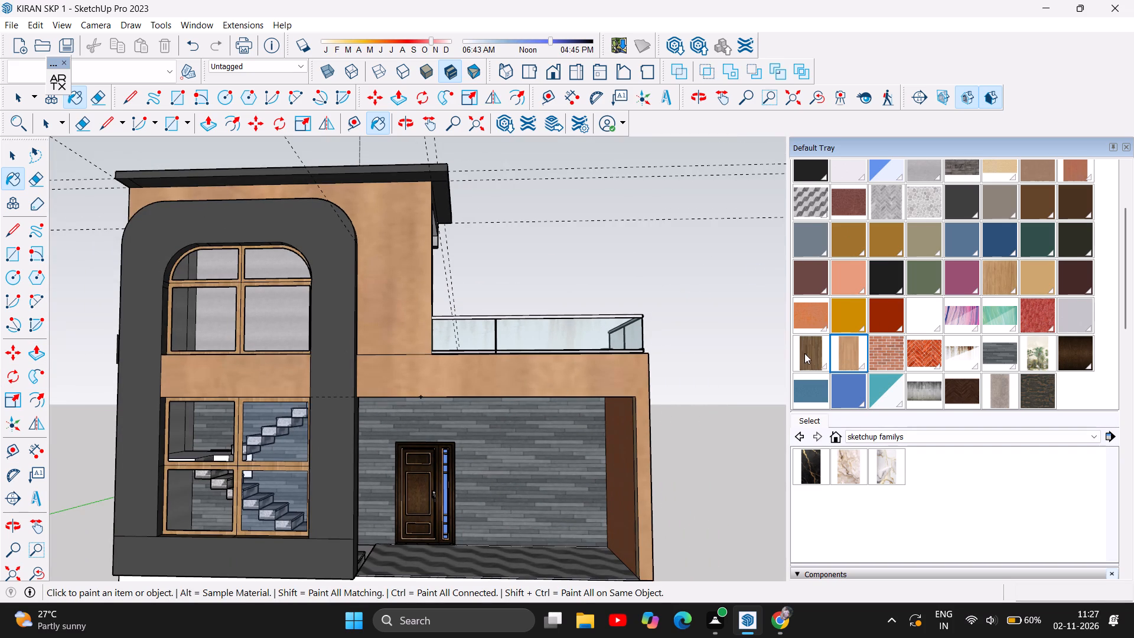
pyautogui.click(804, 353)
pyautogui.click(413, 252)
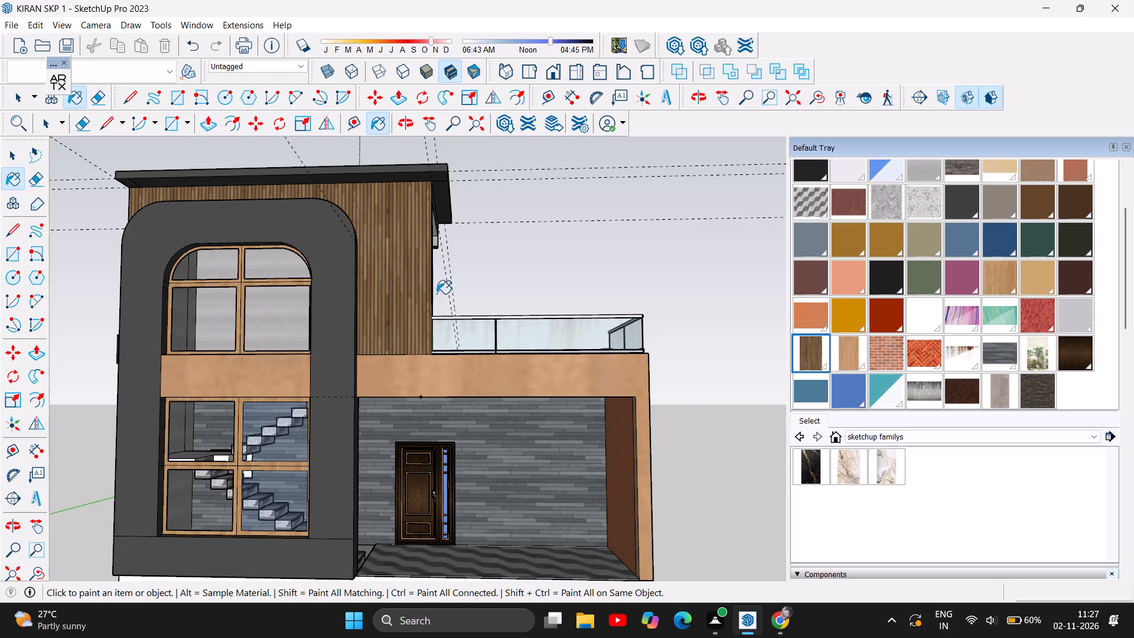
# Paint the upper-floor front wall with the Granite, Rounded Rubble material.
pyautogui.scroll(-5, 510, 392)
pyautogui.scroll(1, 564, 530)
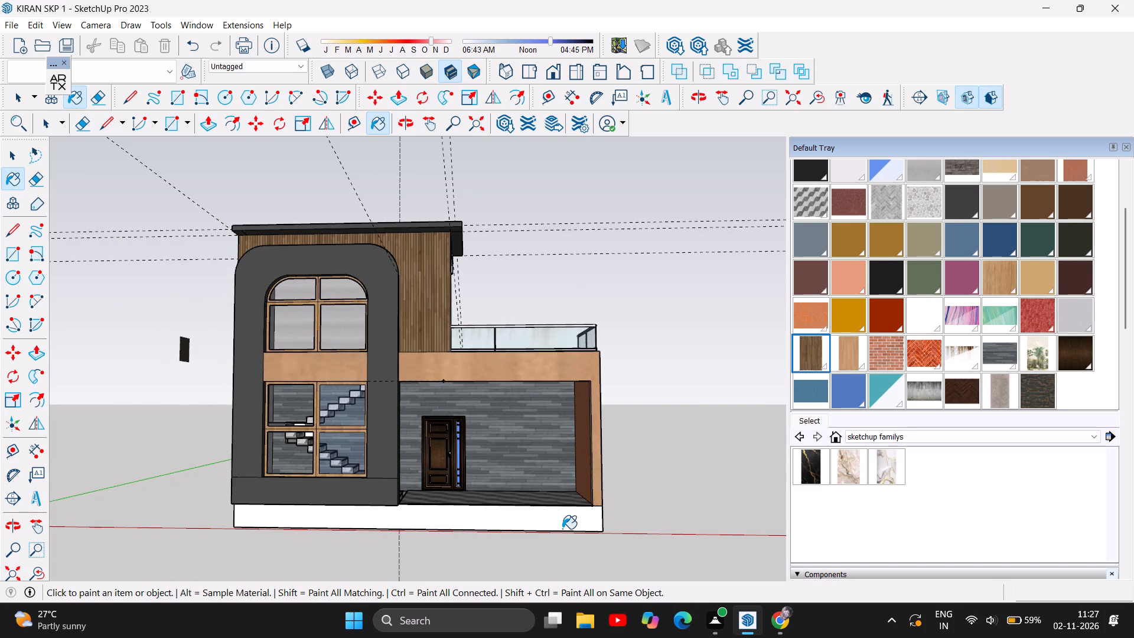
pyautogui.scroll(1, 1034, 337)
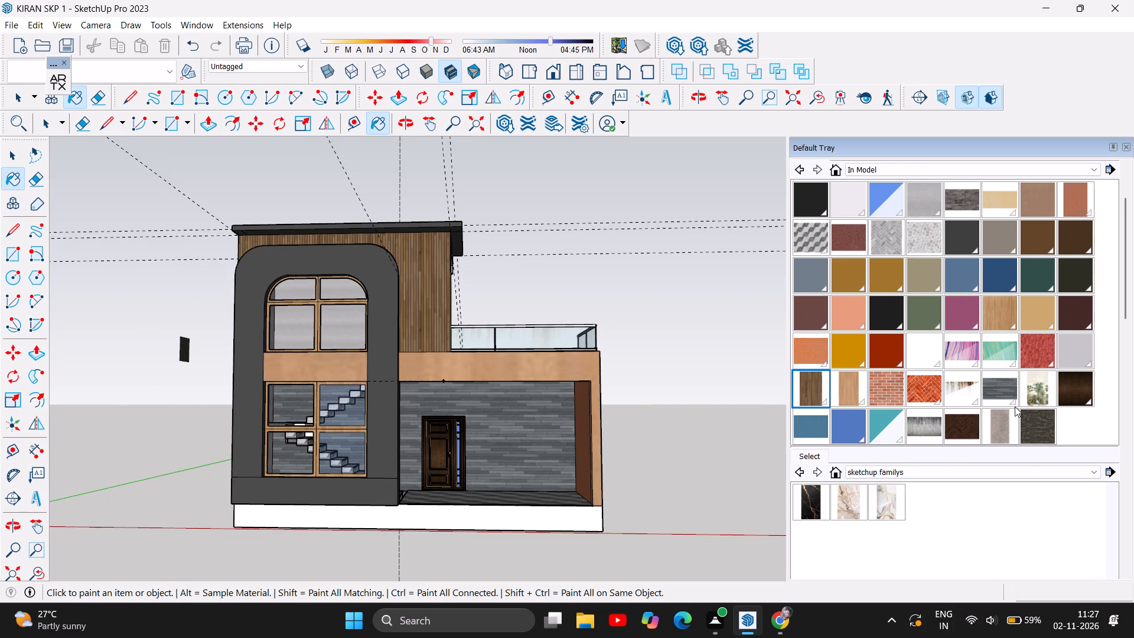
pyautogui.scroll(3, 1015, 406)
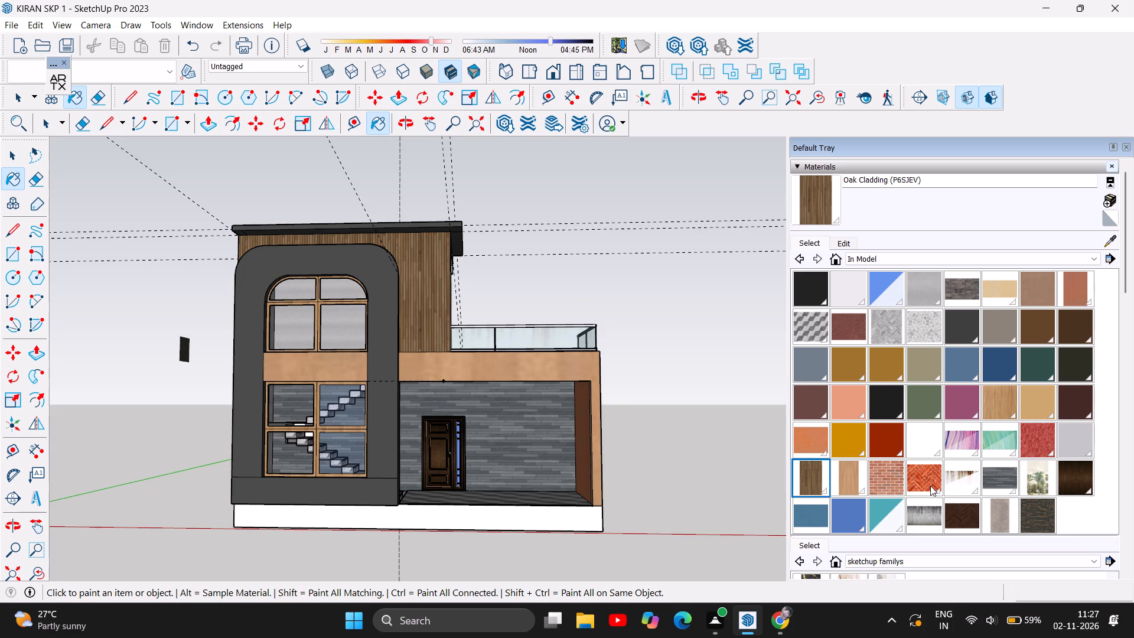
pyautogui.click(930, 334)
pyautogui.click(438, 300)
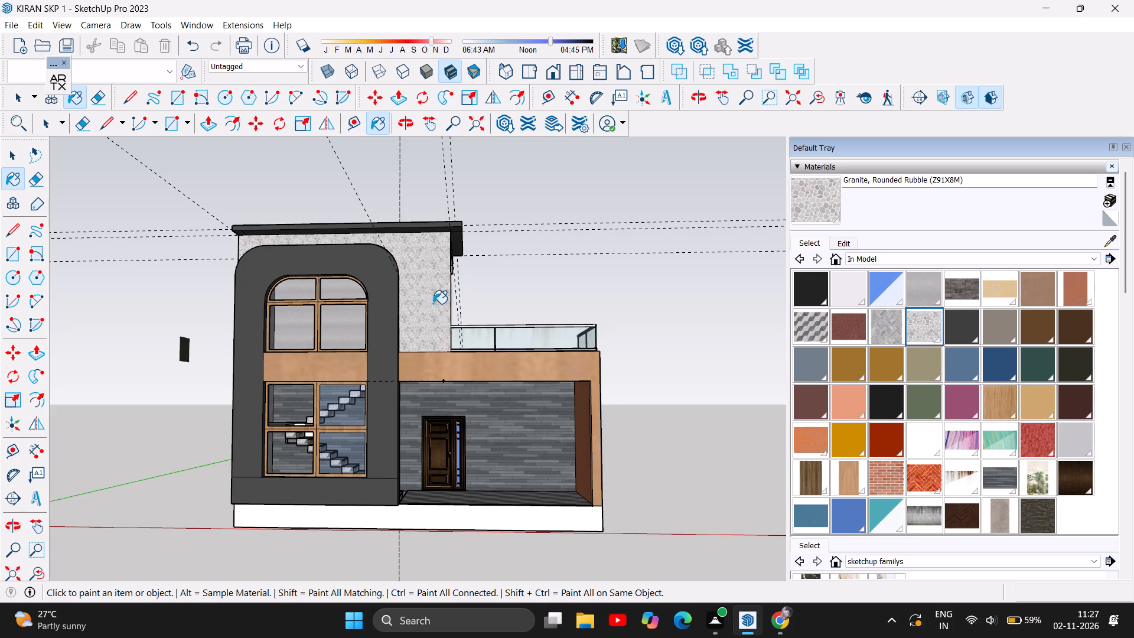
# Examine the facade's material combination up close, from a distance, from above and from both sides of the house.
pyautogui.scroll(-4, 472, 472)
pyautogui.scroll(2, 480, 484)
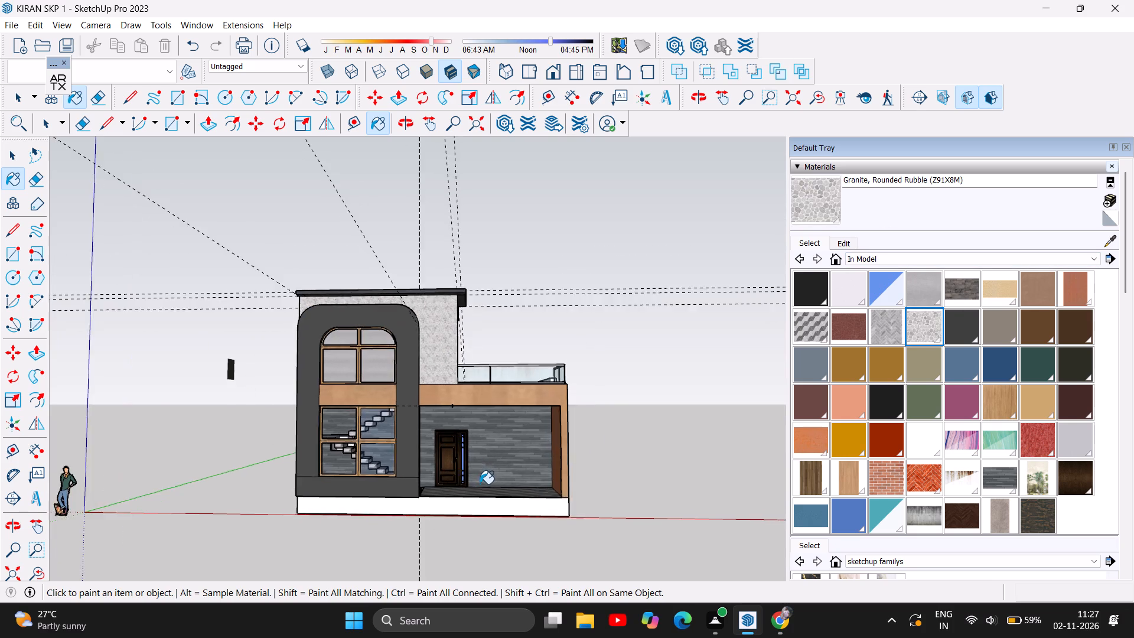
pyautogui.scroll(3, 480, 484)
pyautogui.scroll(4, 435, 240)
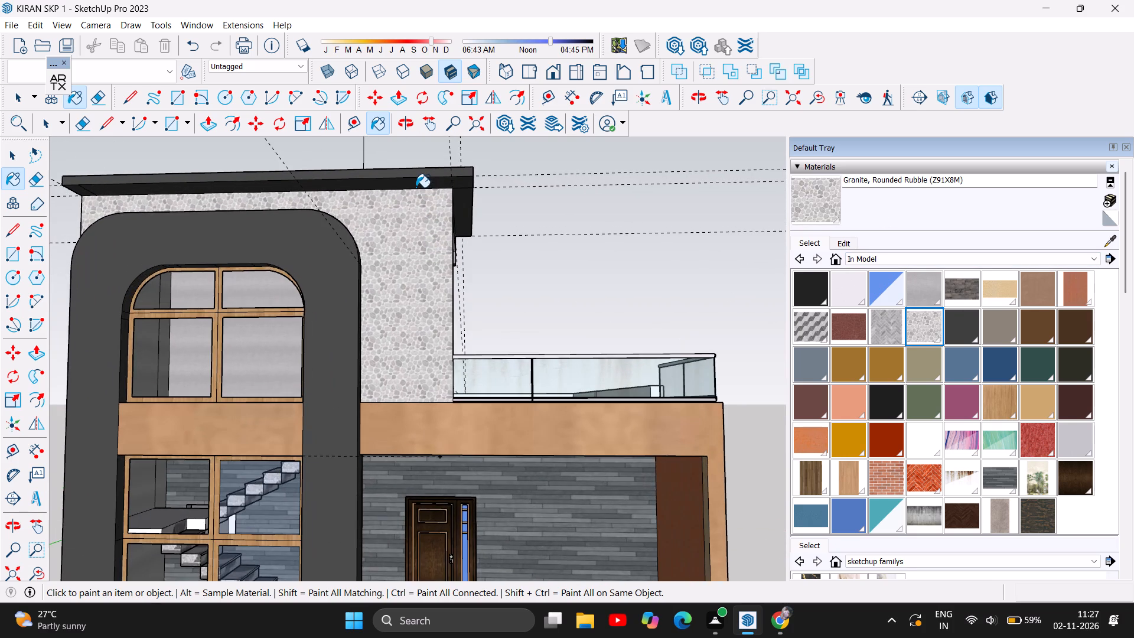
pyautogui.scroll(1, 416, 187)
pyautogui.scroll(5, 392, 230)
pyautogui.scroll(-1, 393, 229)
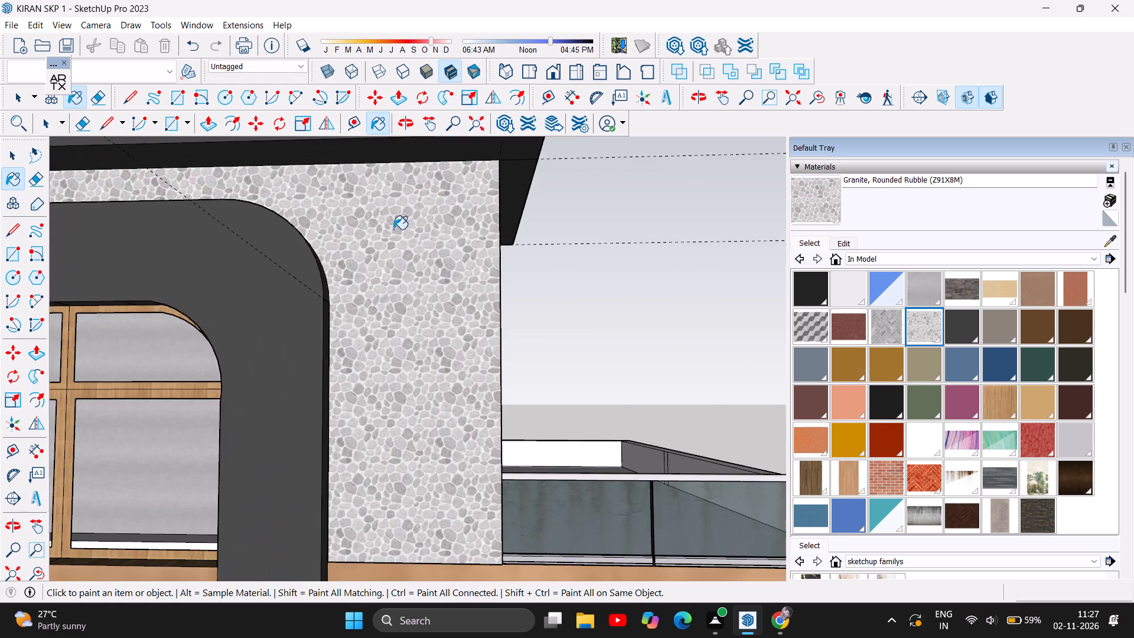
pyautogui.scroll(-10, 393, 229)
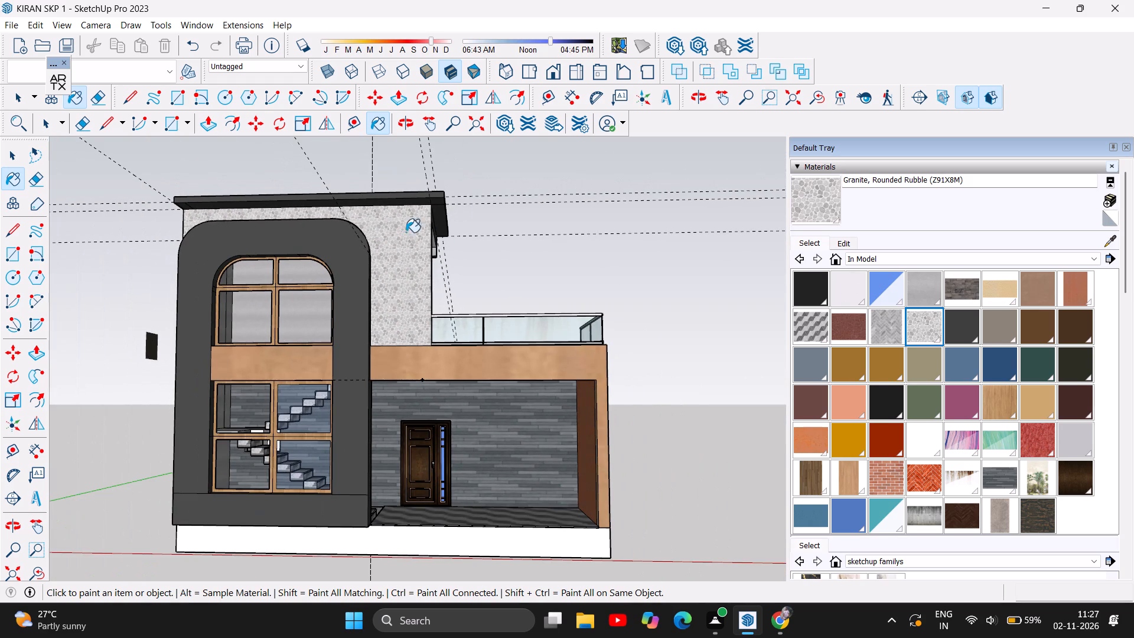
pyautogui.click(409, 119)
pyautogui.moveTo(481, 220); pyautogui.dragTo(496, 320)
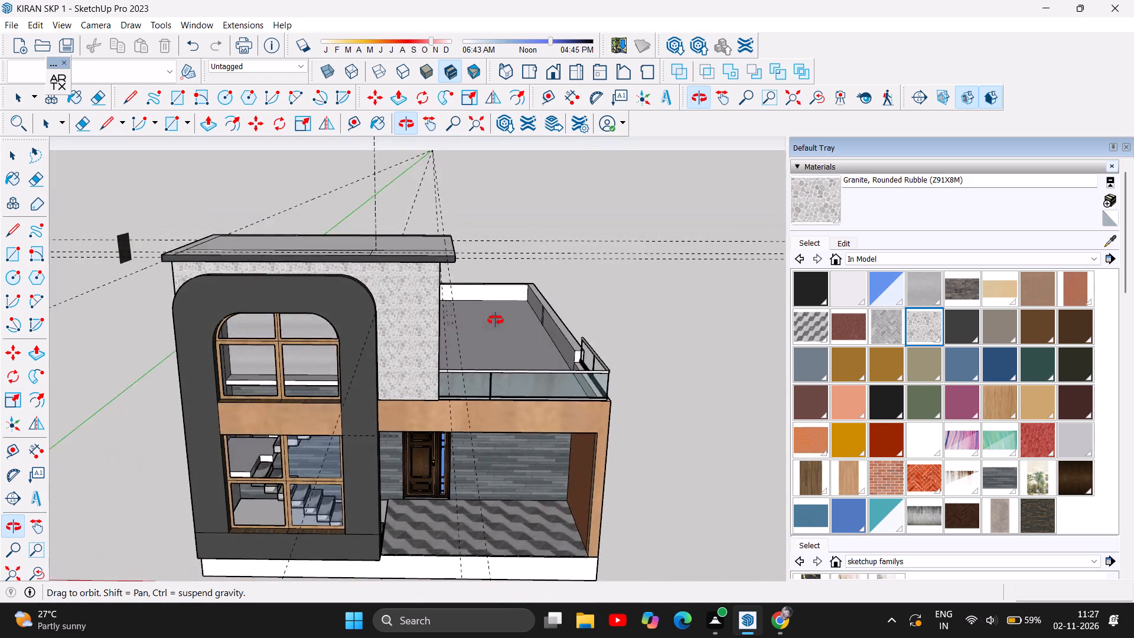
pyautogui.moveTo(496, 320); pyautogui.dragTo(601, 241)
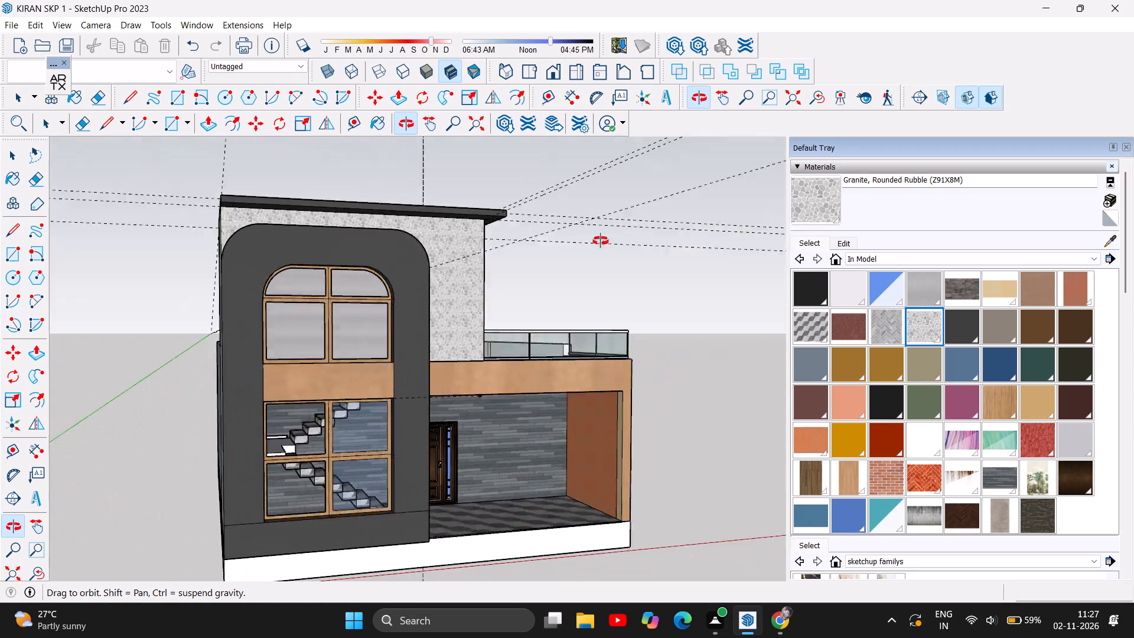
pyautogui.moveTo(601, 241); pyautogui.dragTo(793, 257)
pyautogui.moveTo(793, 257); pyautogui.dragTo(762, 295)
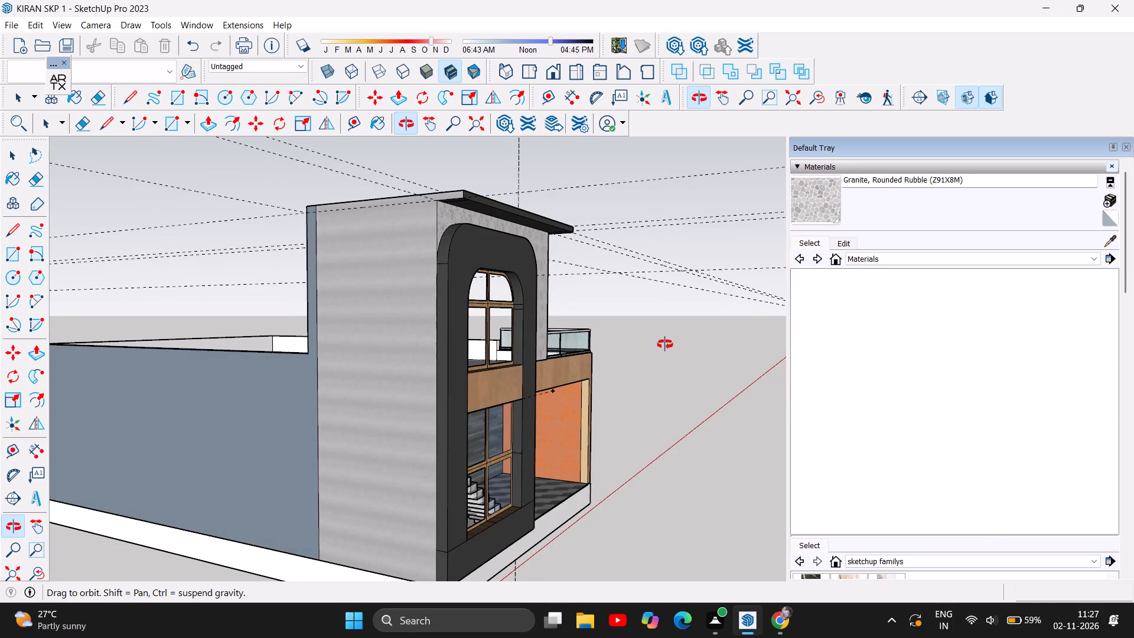
pyautogui.moveTo(665, 344); pyautogui.dragTo(225, 346)
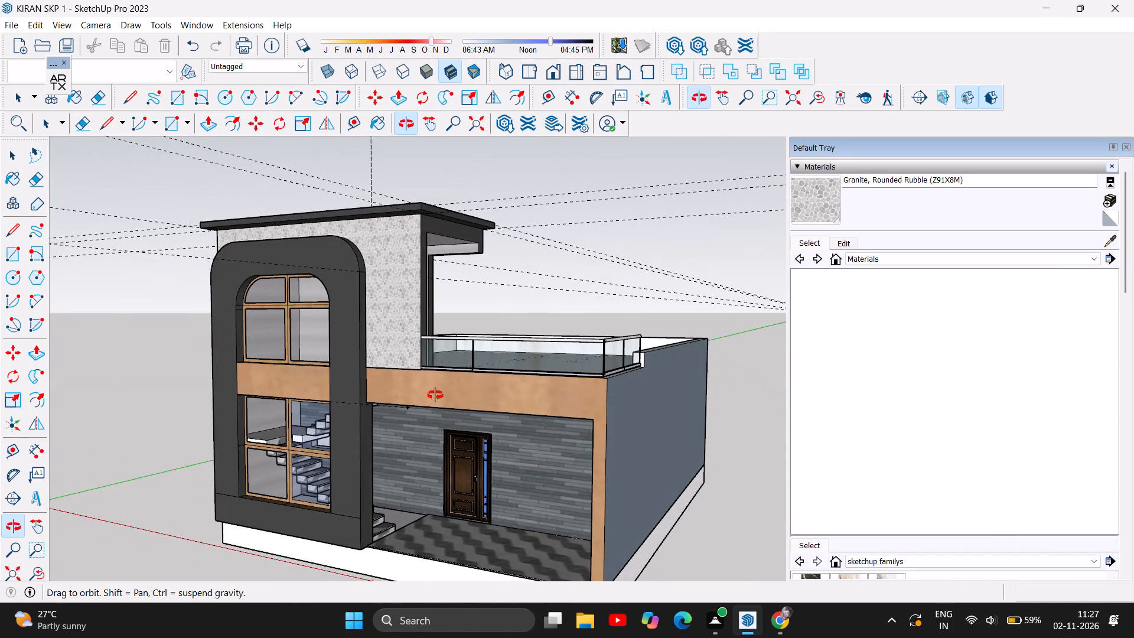
pyautogui.scroll(-2, 503, 334)
pyautogui.moveTo(481, 442); pyautogui.dragTo(461, 408)
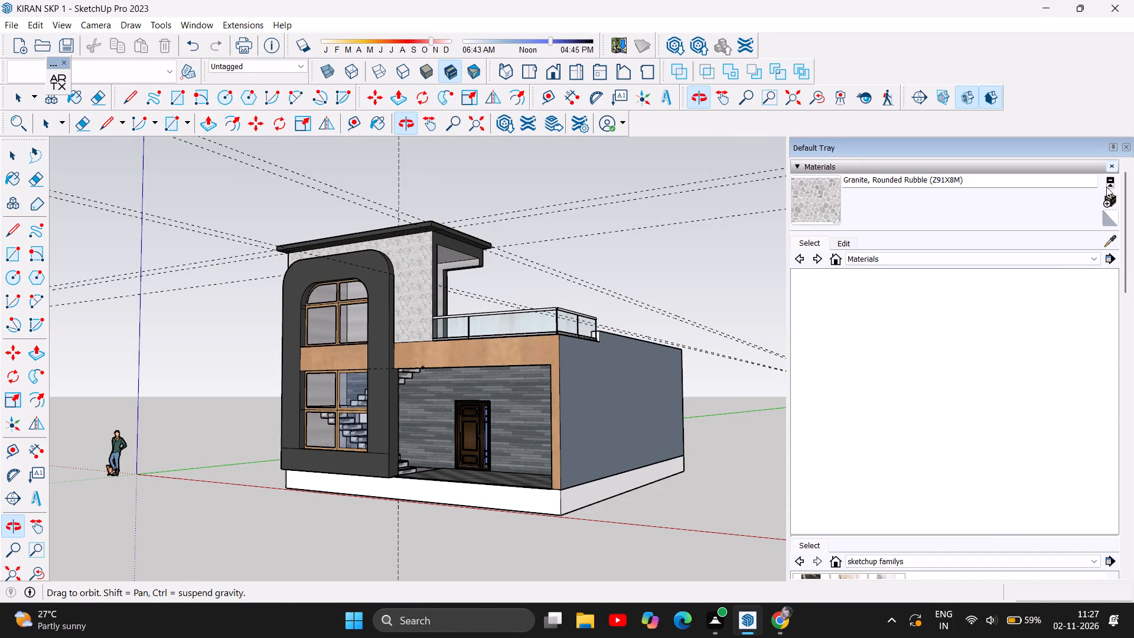
# Close the material browser and look through the components used in the model.
pyautogui.click(1113, 165)
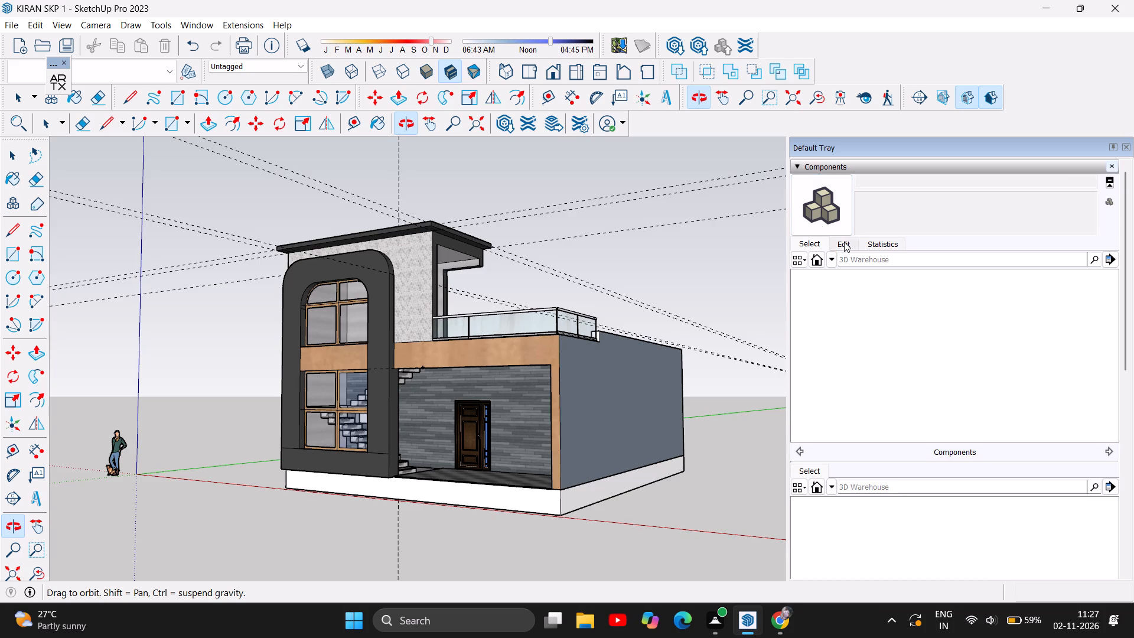
pyautogui.click(818, 242)
pyautogui.scroll(2, 1064, 263)
pyautogui.moveTo(1128, 237); pyautogui.dragTo(1133, 466)
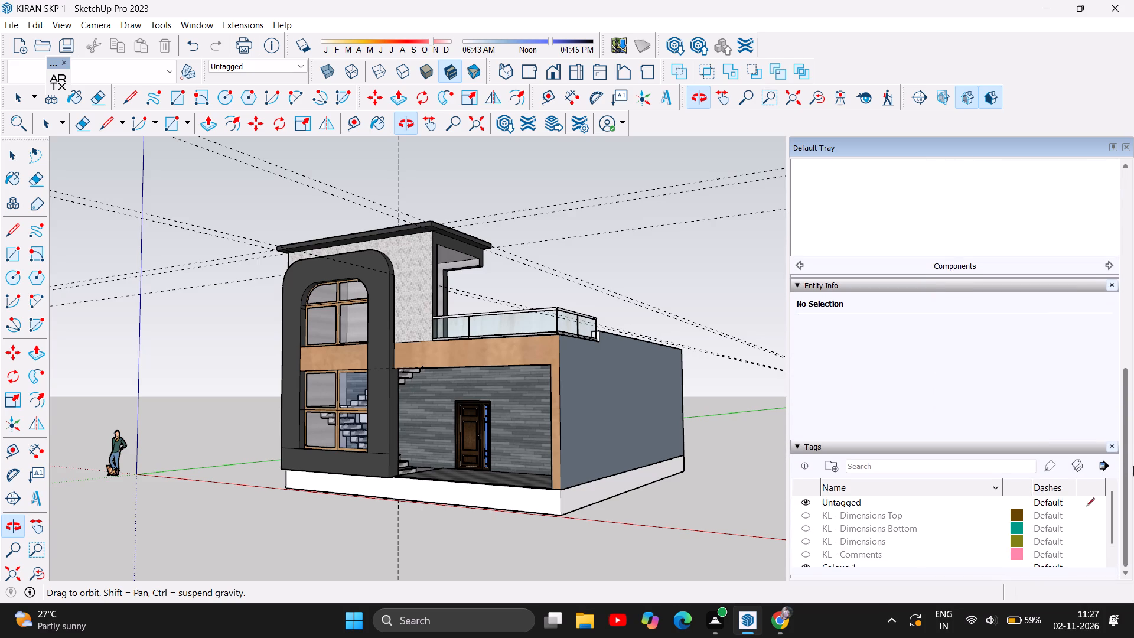
pyautogui.moveTo(1133, 466); pyautogui.dragTo(1121, 533)
pyautogui.scroll(-4, 1033, 549)
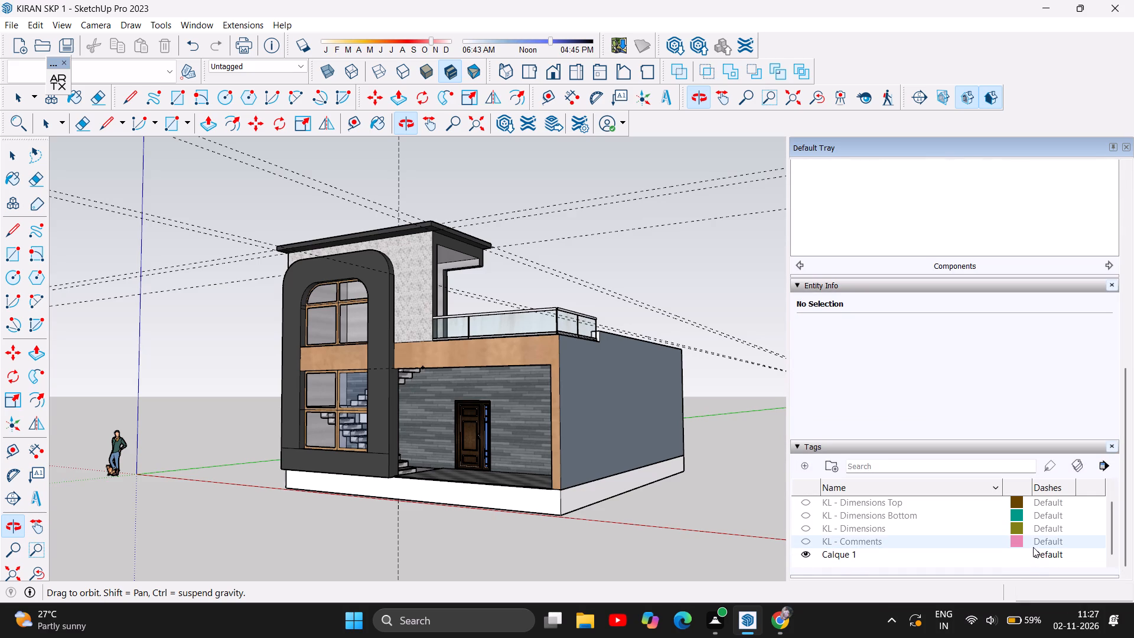
pyautogui.scroll(-1, 1033, 542)
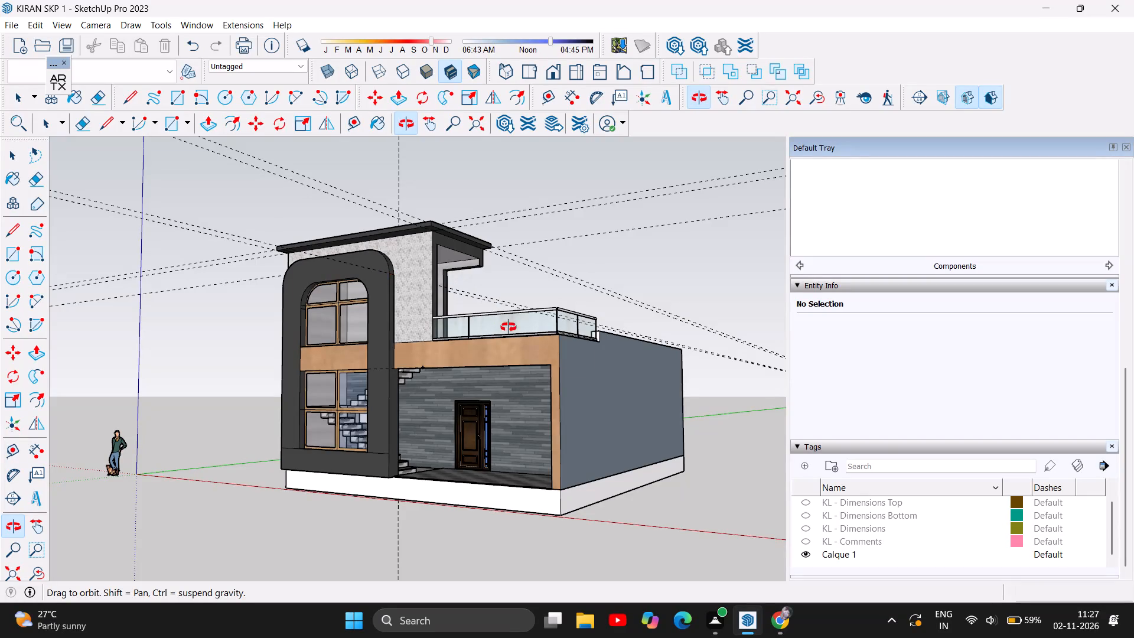
pyautogui.scroll(5, 1054, 549)
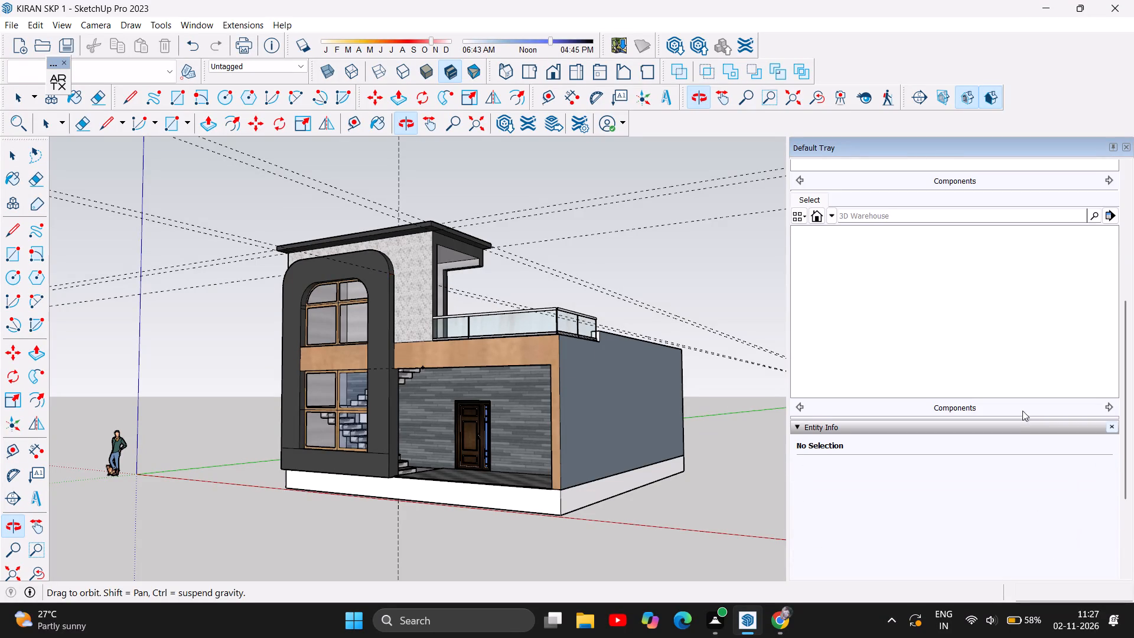
pyautogui.click(801, 180)
pyautogui.click(801, 180)
pyautogui.moveTo(938, 192); pyautogui.dragTo(954, 325)
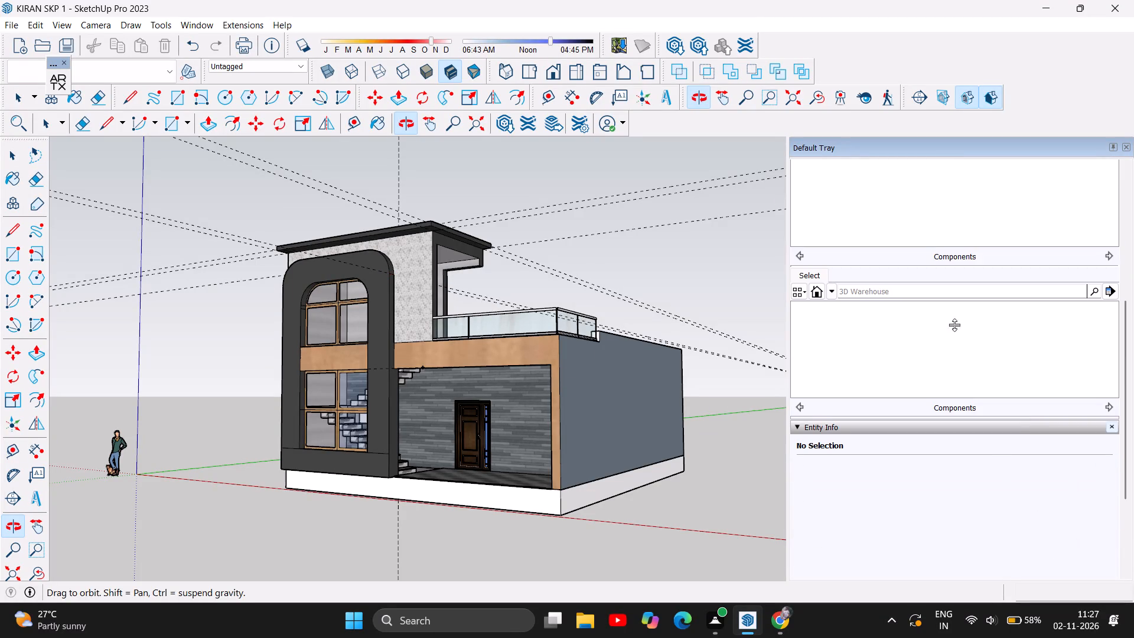
pyautogui.moveTo(954, 325); pyautogui.dragTo(994, 465)
pyautogui.moveTo(1009, 184); pyautogui.dragTo(1011, 304)
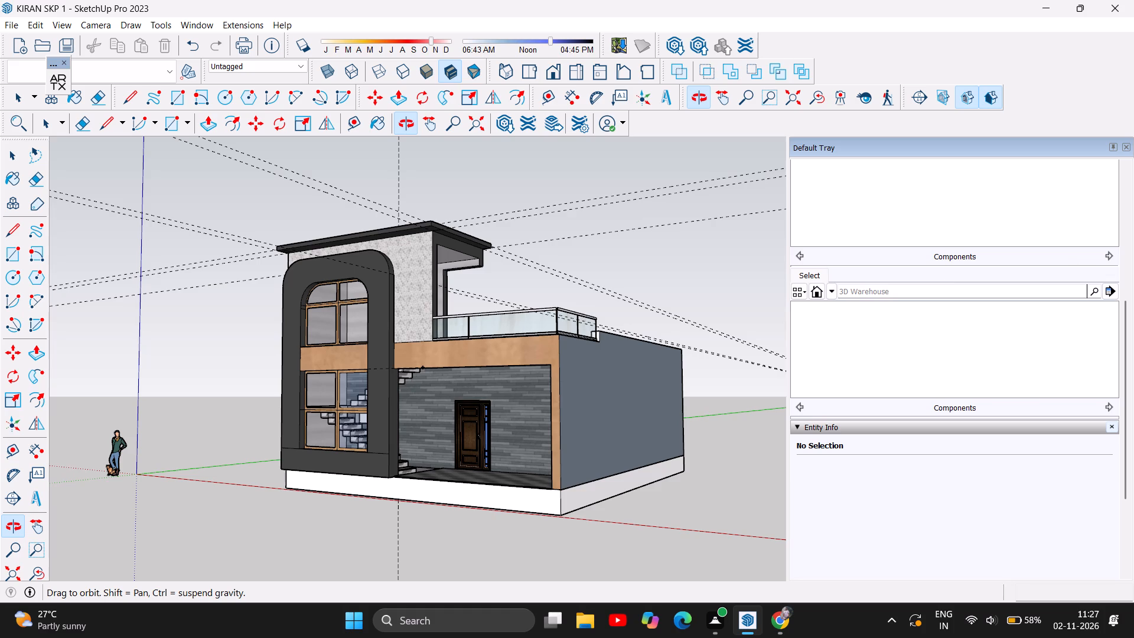
pyautogui.click(820, 285)
pyautogui.scroll(-2, 1041, 363)
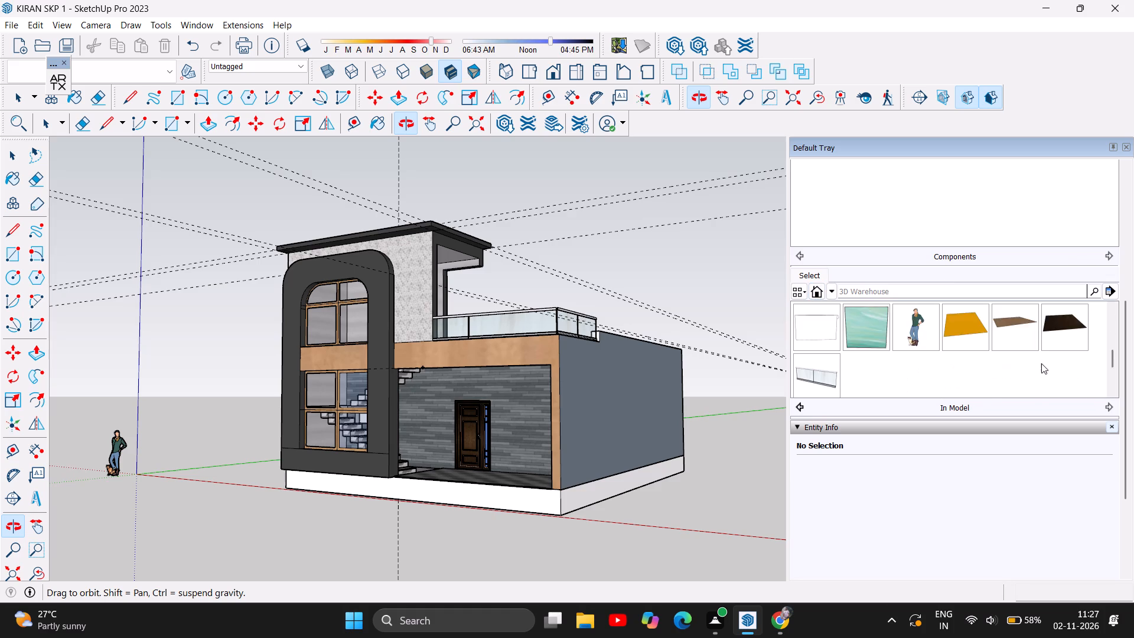
pyautogui.scroll(-3, 1041, 363)
pyautogui.scroll(4, 1041, 363)
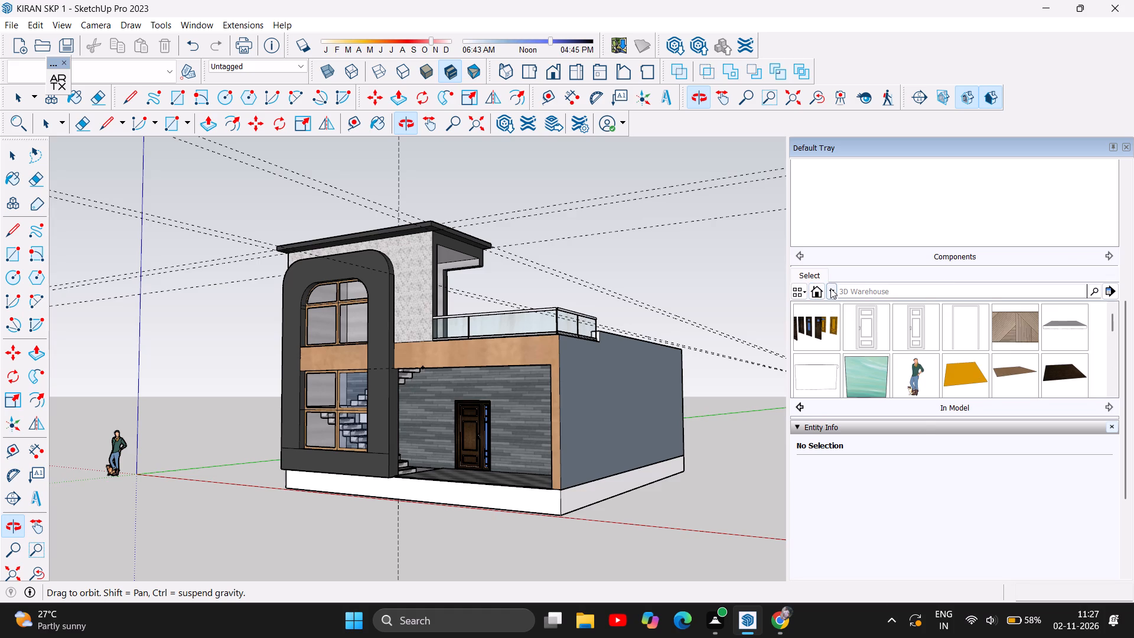
pyautogui.click(831, 288)
pyautogui.click(846, 308)
pyautogui.scroll(1, 1021, 353)
pyautogui.scroll(-2, 1021, 356)
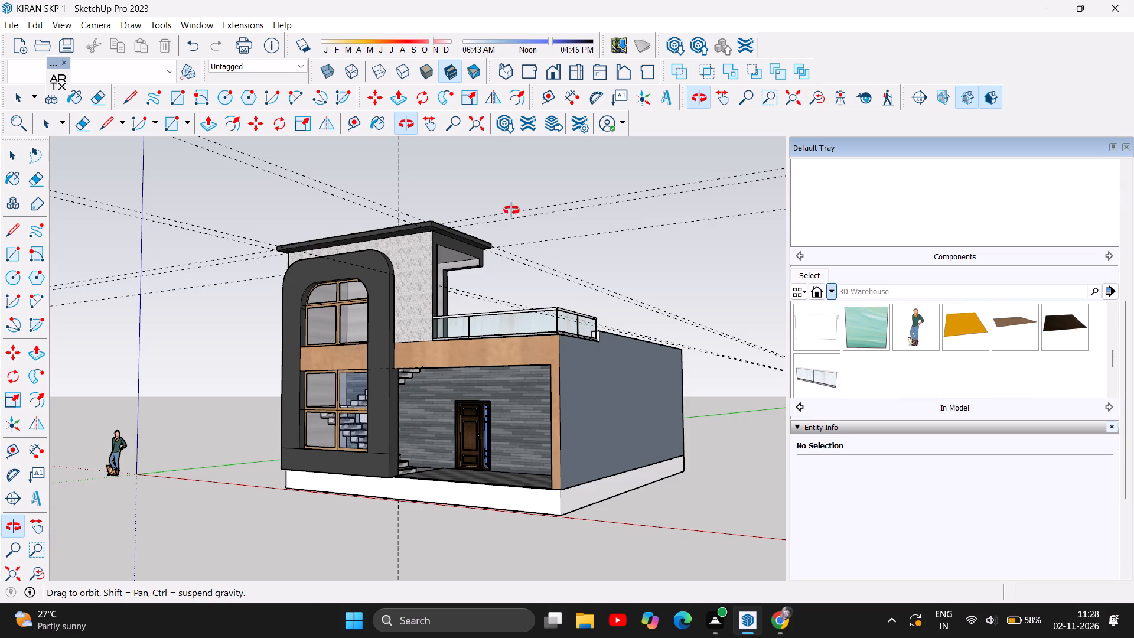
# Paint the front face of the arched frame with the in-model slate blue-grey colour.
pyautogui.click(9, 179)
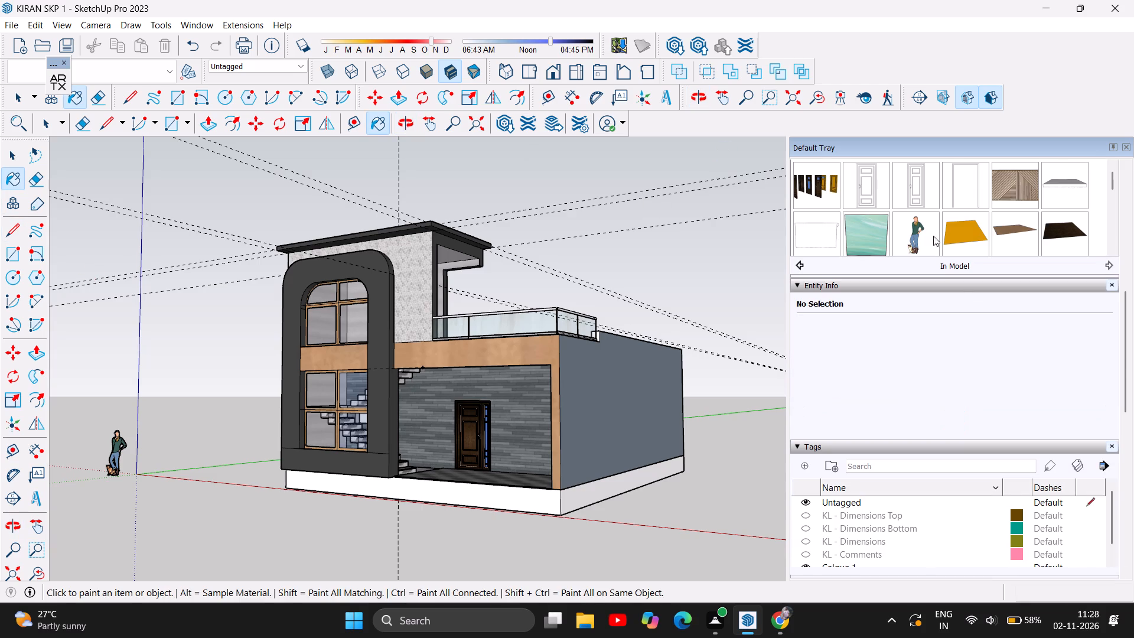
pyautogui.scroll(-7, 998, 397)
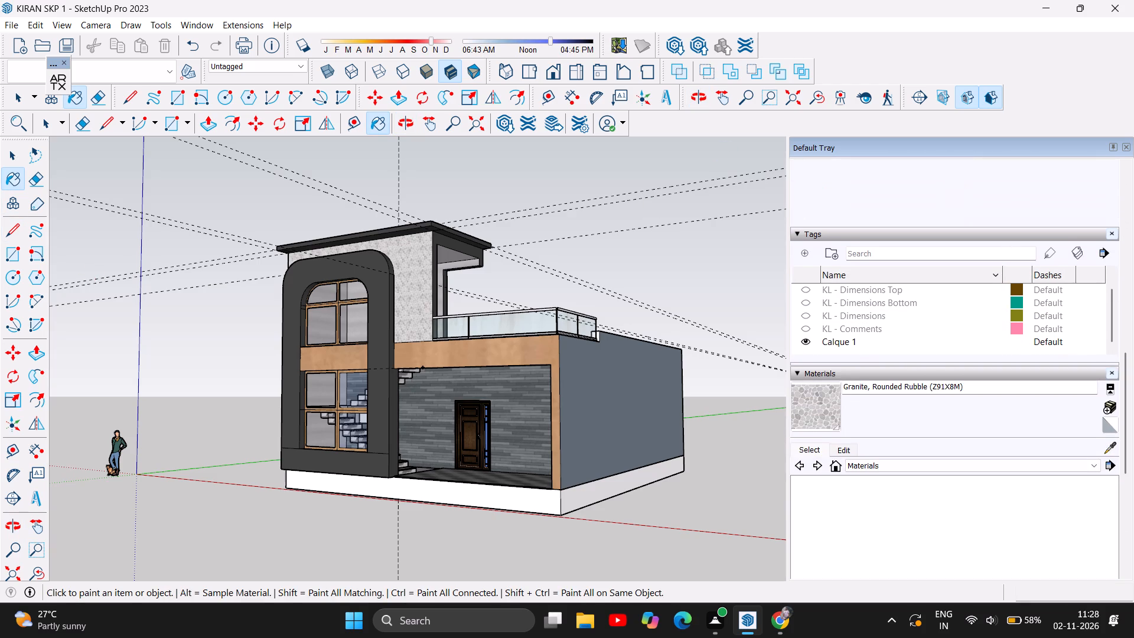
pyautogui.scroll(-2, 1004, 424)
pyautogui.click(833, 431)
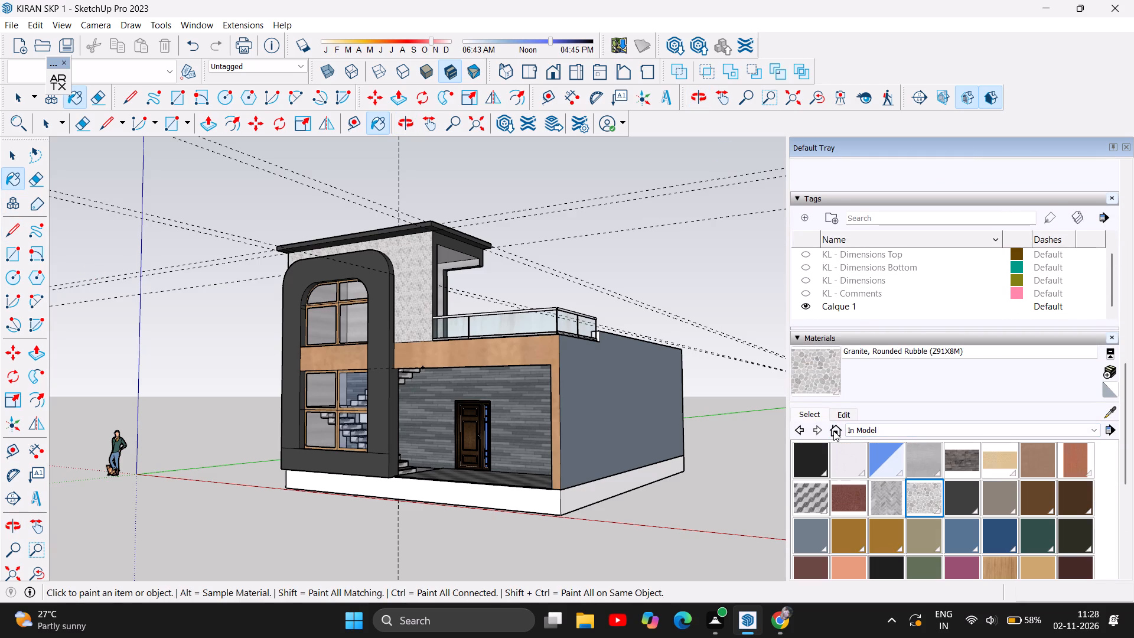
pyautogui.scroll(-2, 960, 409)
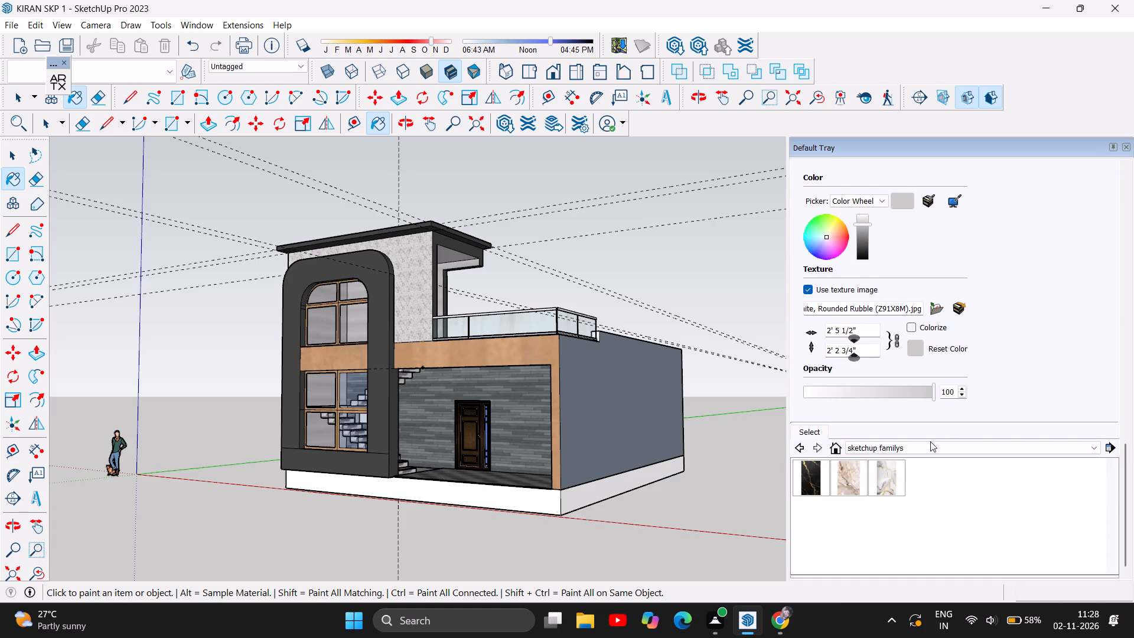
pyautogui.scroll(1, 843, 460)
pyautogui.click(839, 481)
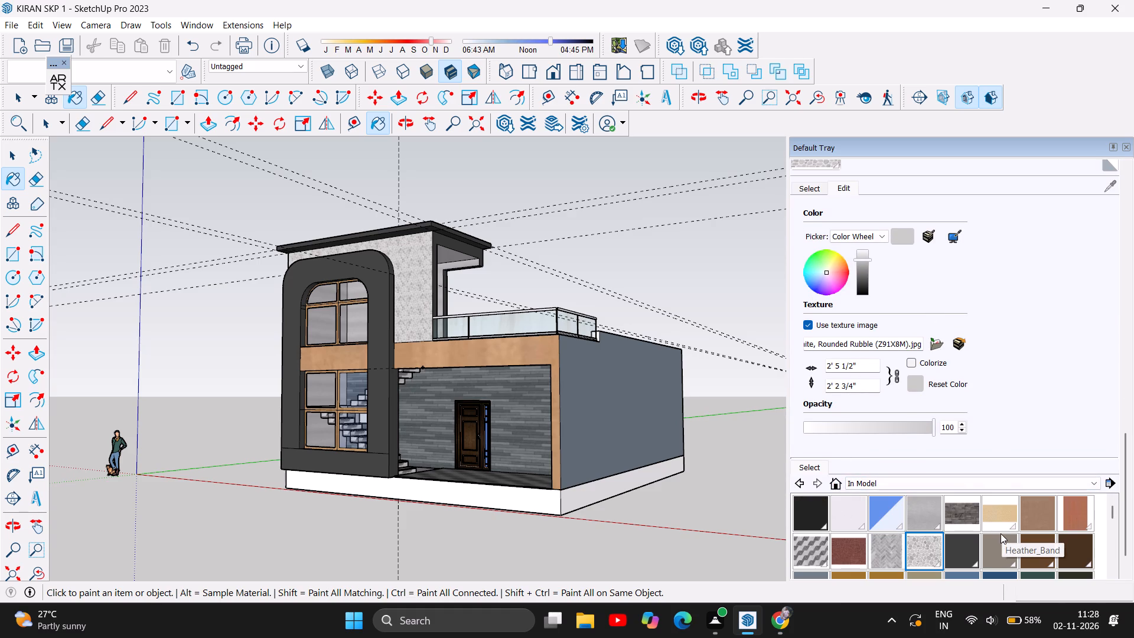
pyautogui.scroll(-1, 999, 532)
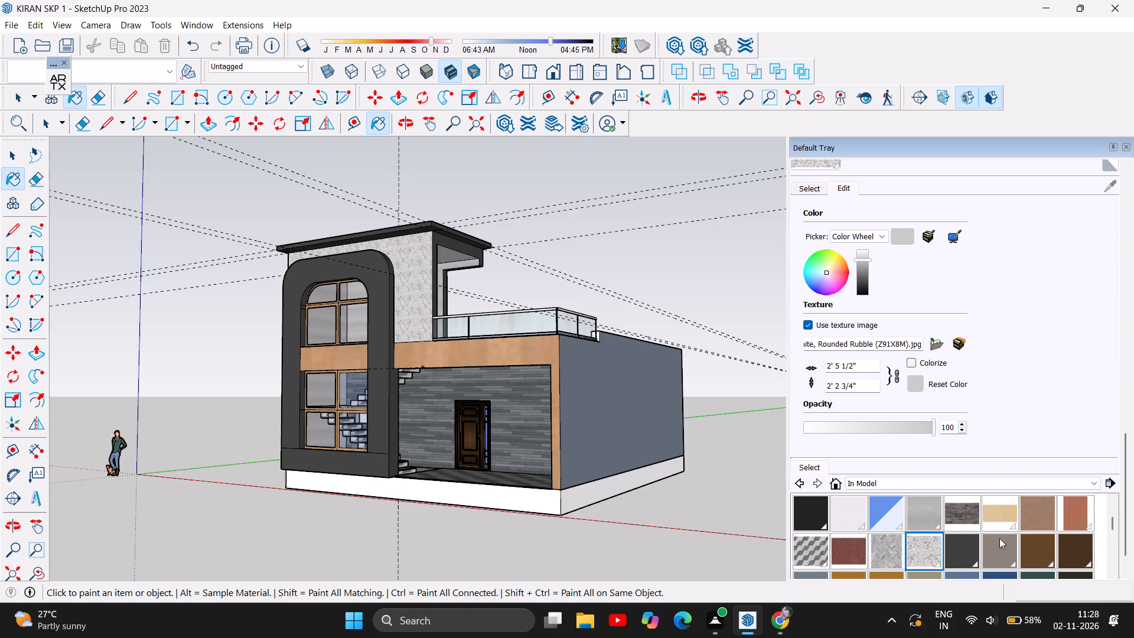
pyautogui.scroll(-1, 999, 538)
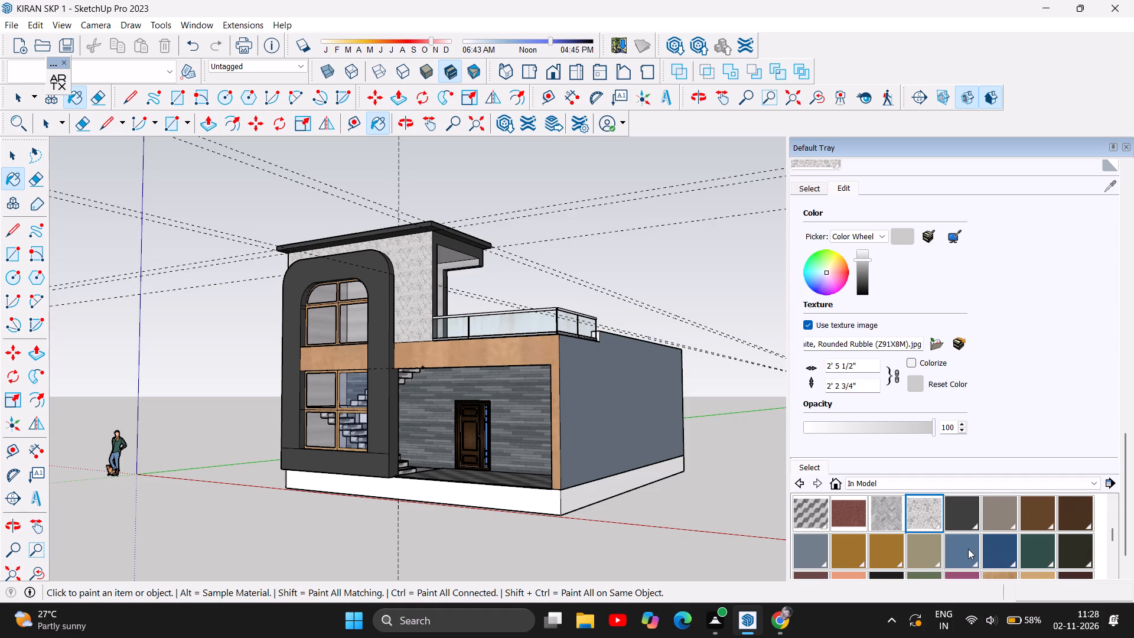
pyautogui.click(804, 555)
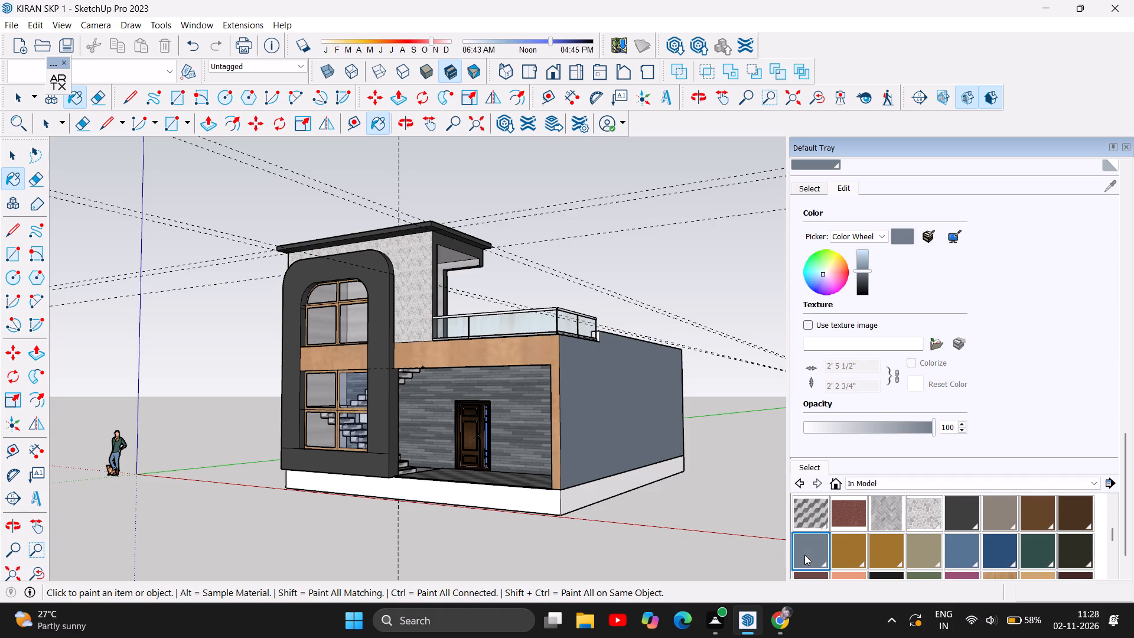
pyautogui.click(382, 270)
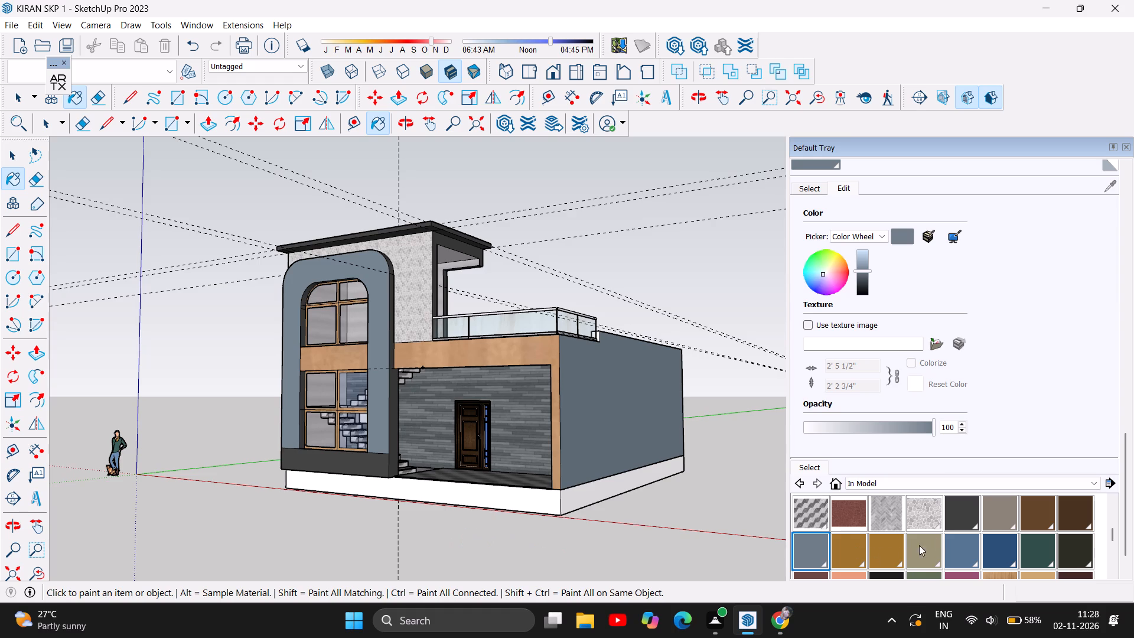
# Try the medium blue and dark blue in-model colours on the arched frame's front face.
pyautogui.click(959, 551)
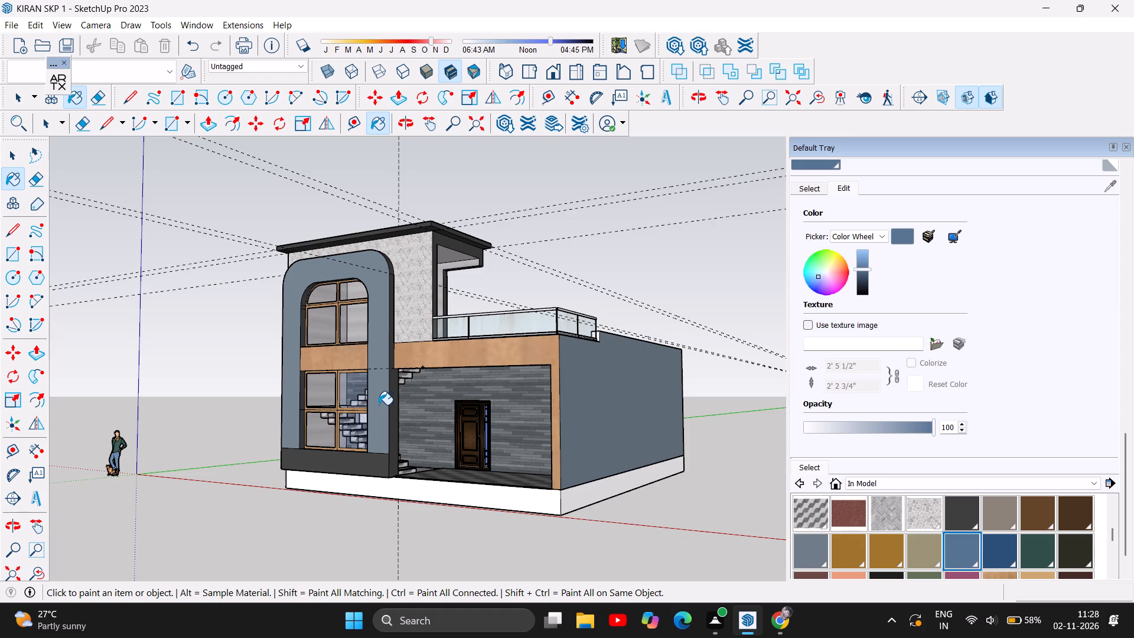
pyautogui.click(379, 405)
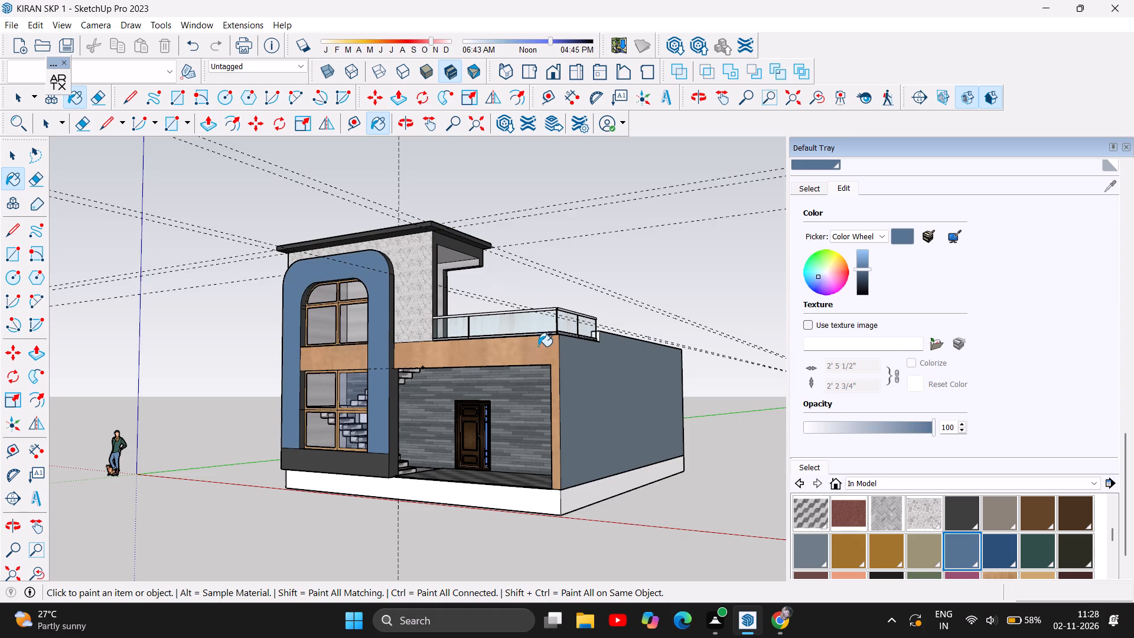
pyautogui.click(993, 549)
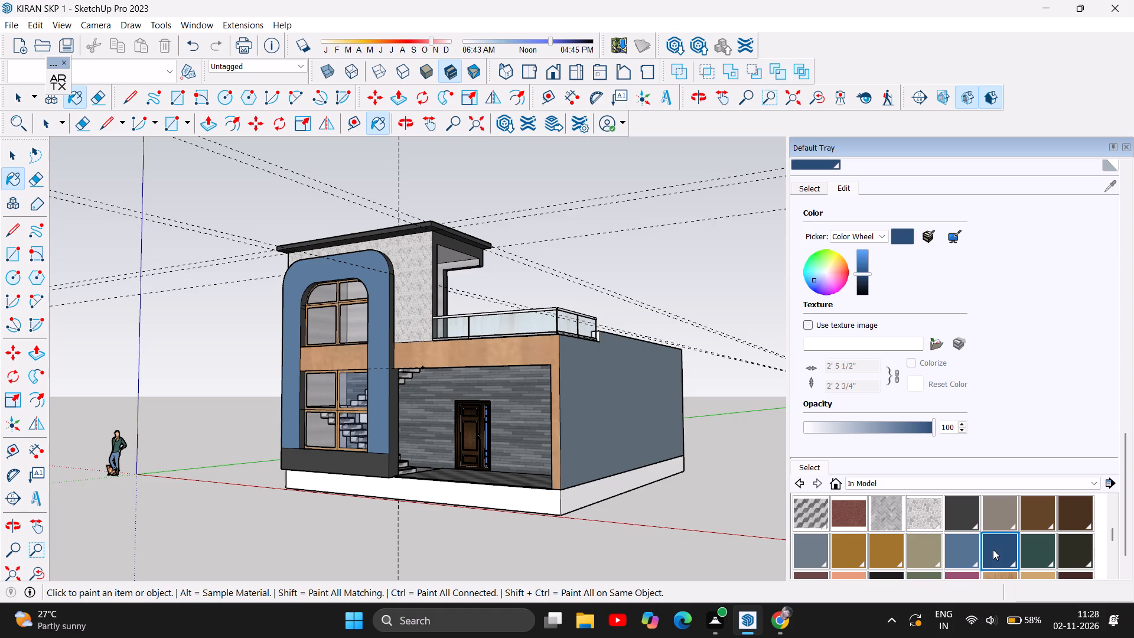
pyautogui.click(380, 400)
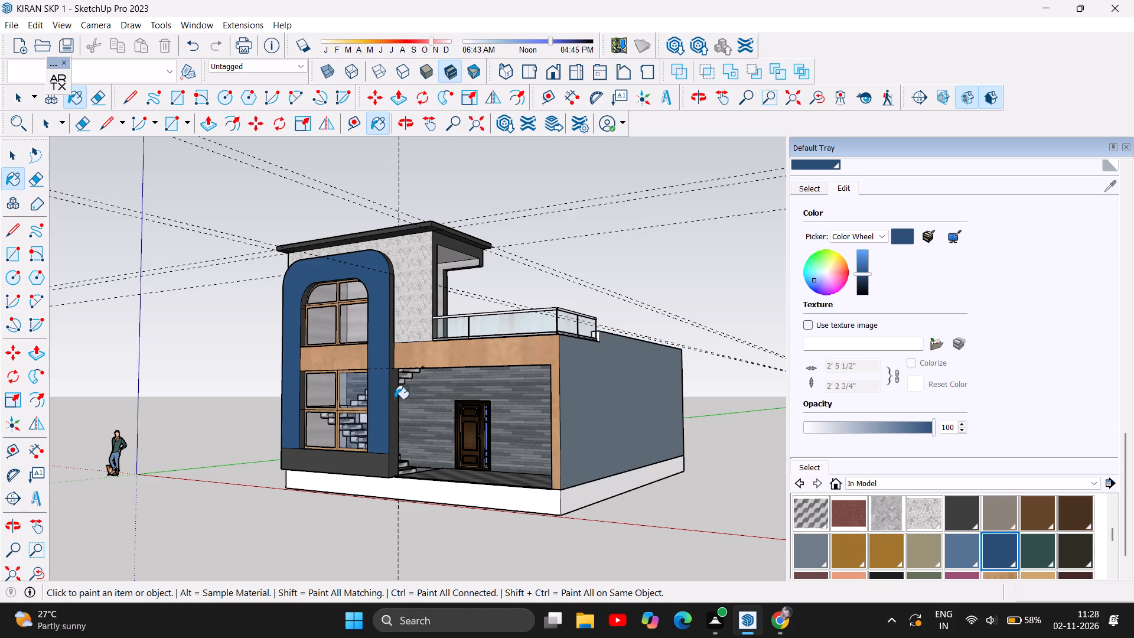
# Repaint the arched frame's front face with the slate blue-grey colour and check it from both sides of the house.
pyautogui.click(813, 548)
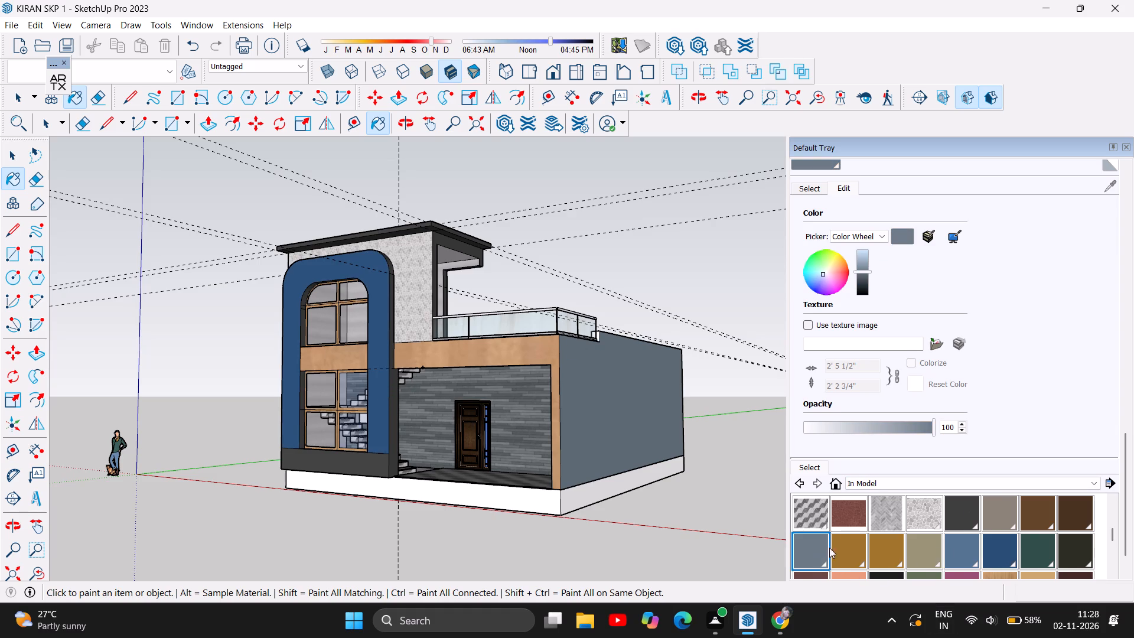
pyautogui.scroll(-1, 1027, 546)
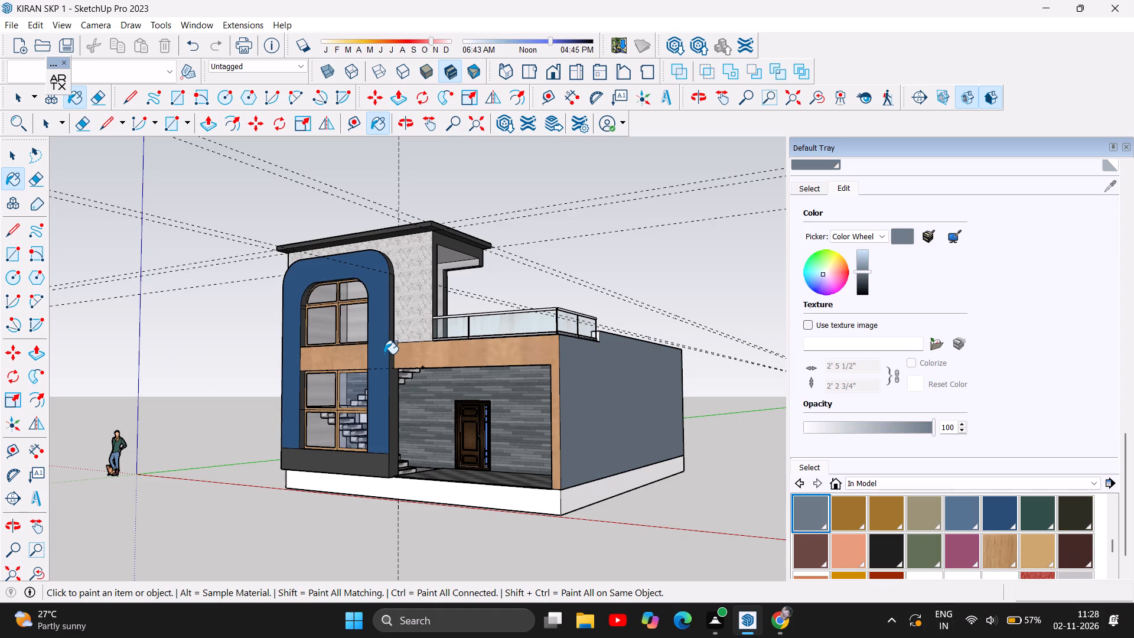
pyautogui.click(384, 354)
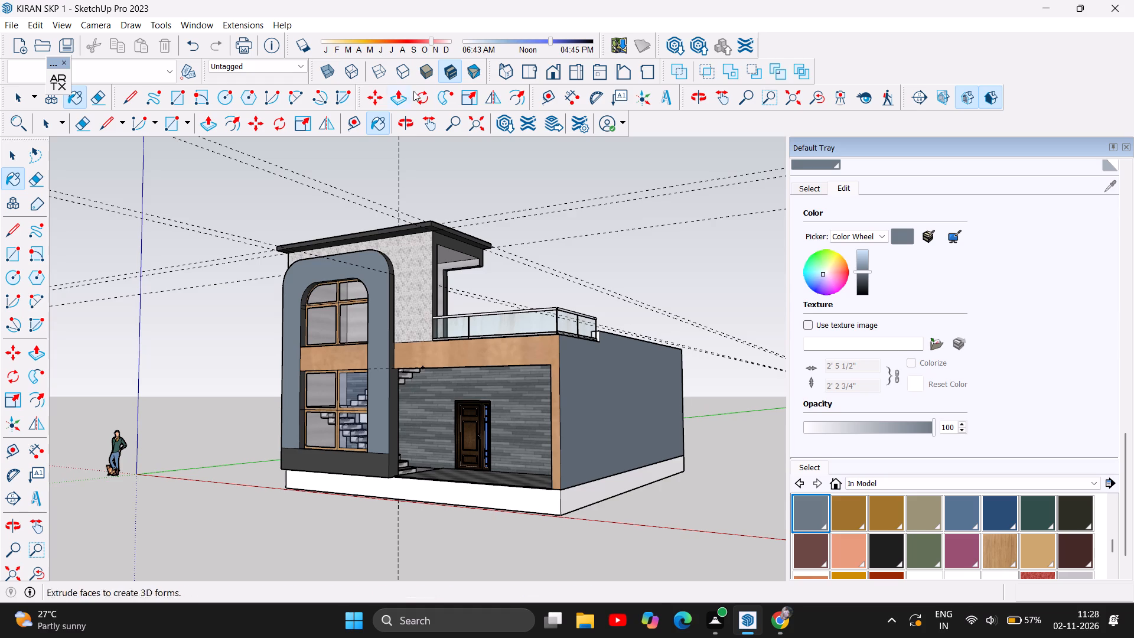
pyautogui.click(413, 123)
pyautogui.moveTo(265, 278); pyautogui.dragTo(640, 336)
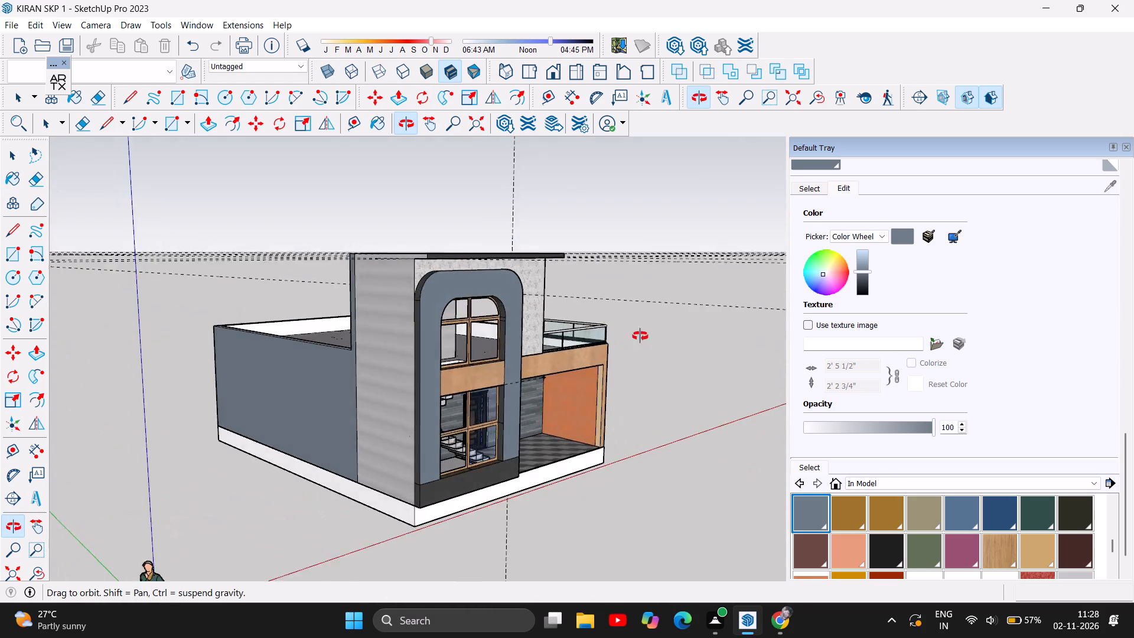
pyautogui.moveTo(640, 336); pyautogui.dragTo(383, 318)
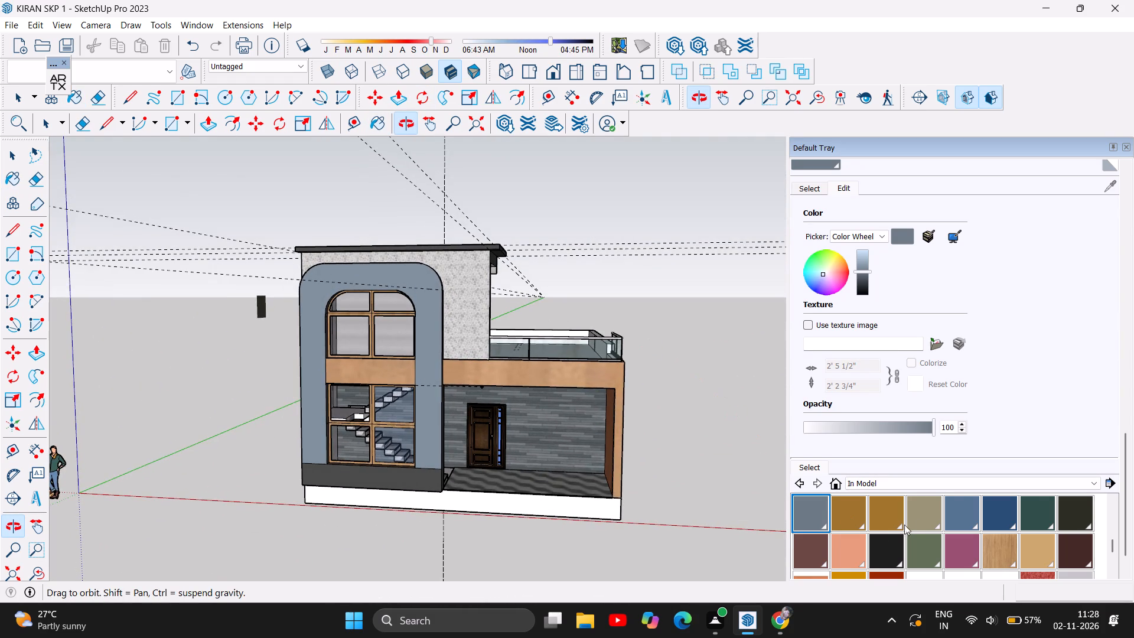
# Paint the arched frame's front face with the in-model charcoal colour Grey4.
pyautogui.scroll(-2, 949, 535)
pyautogui.scroll(-2, 998, 546)
pyautogui.scroll(6, 998, 546)
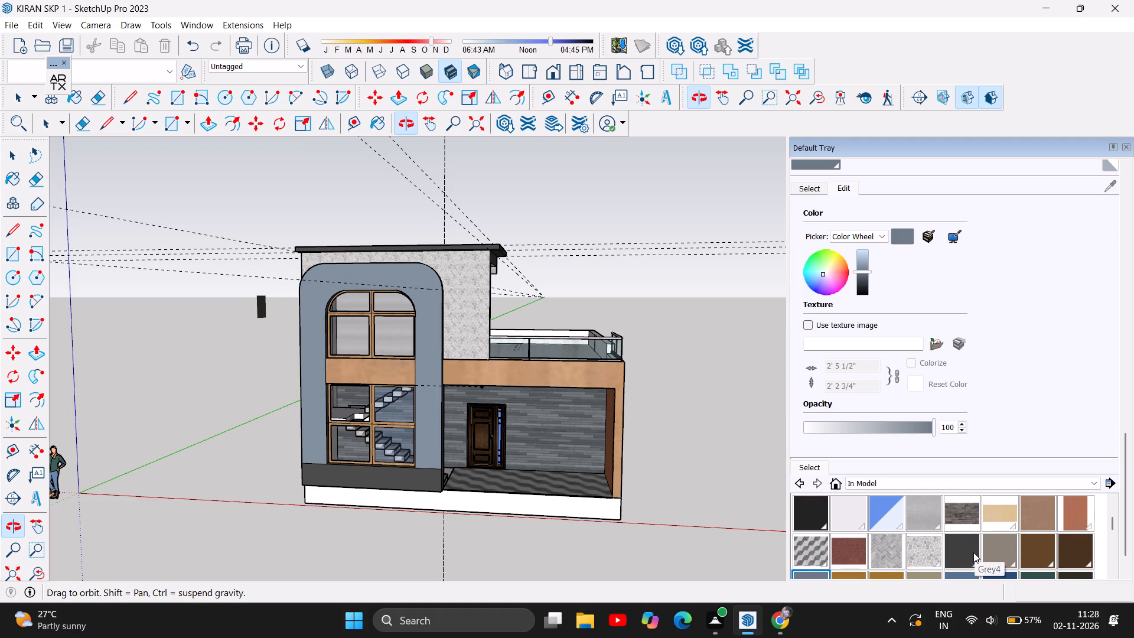
pyautogui.click(959, 551)
pyautogui.click(416, 324)
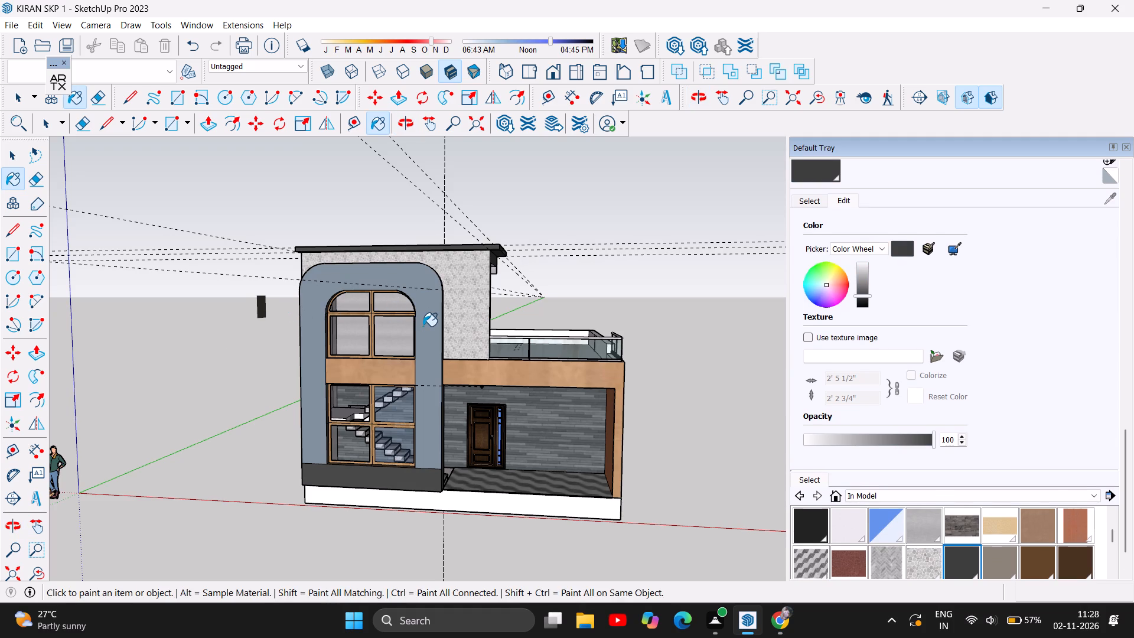
pyautogui.click(424, 313)
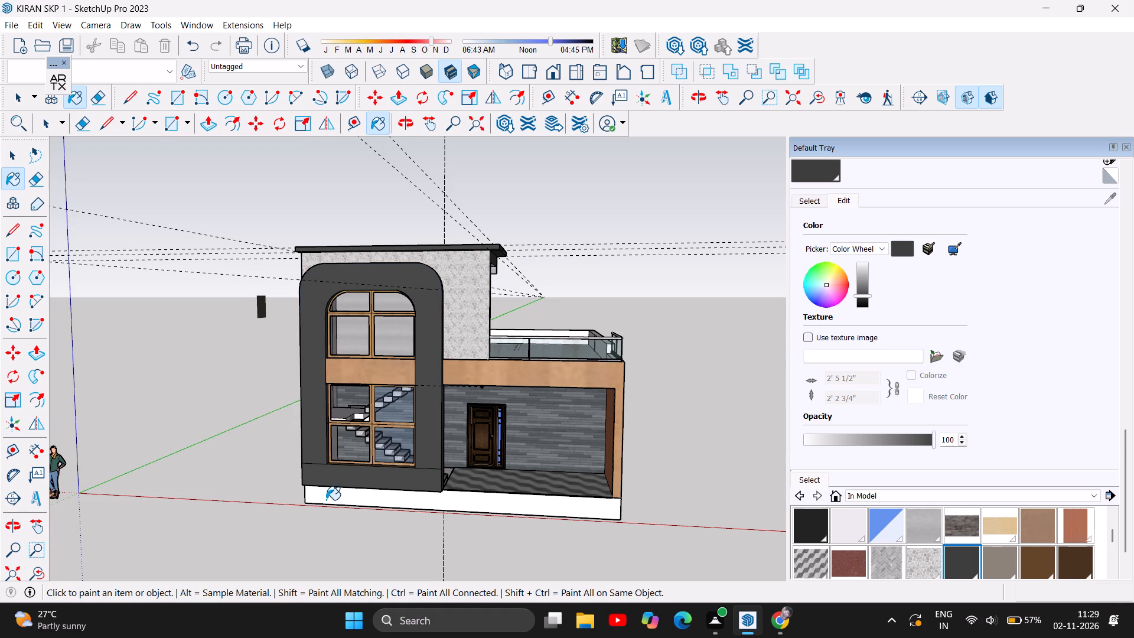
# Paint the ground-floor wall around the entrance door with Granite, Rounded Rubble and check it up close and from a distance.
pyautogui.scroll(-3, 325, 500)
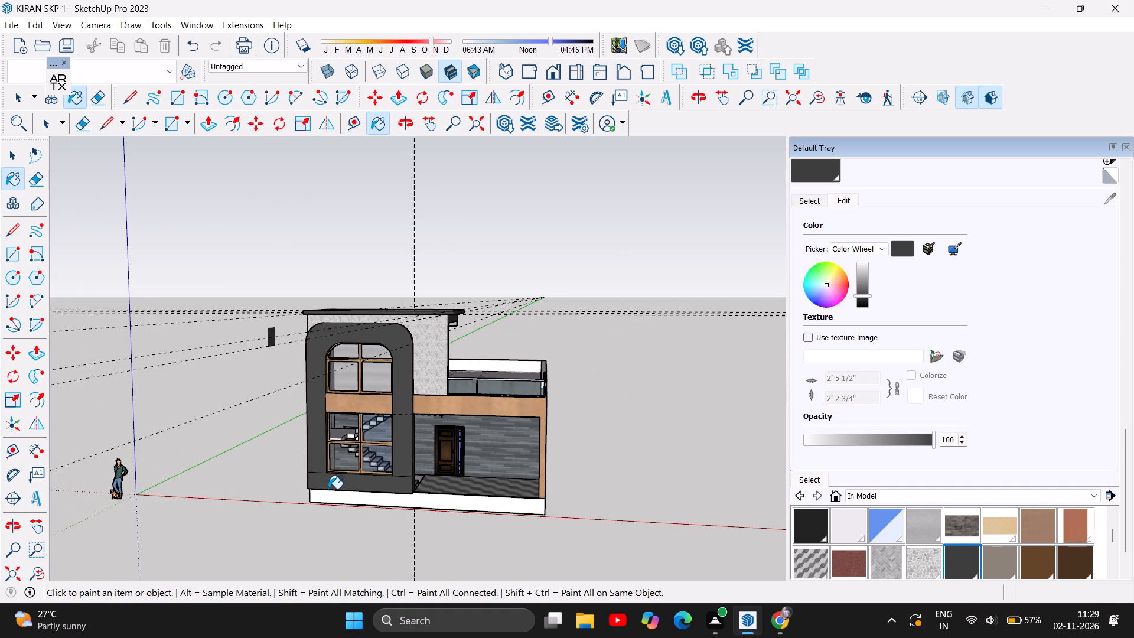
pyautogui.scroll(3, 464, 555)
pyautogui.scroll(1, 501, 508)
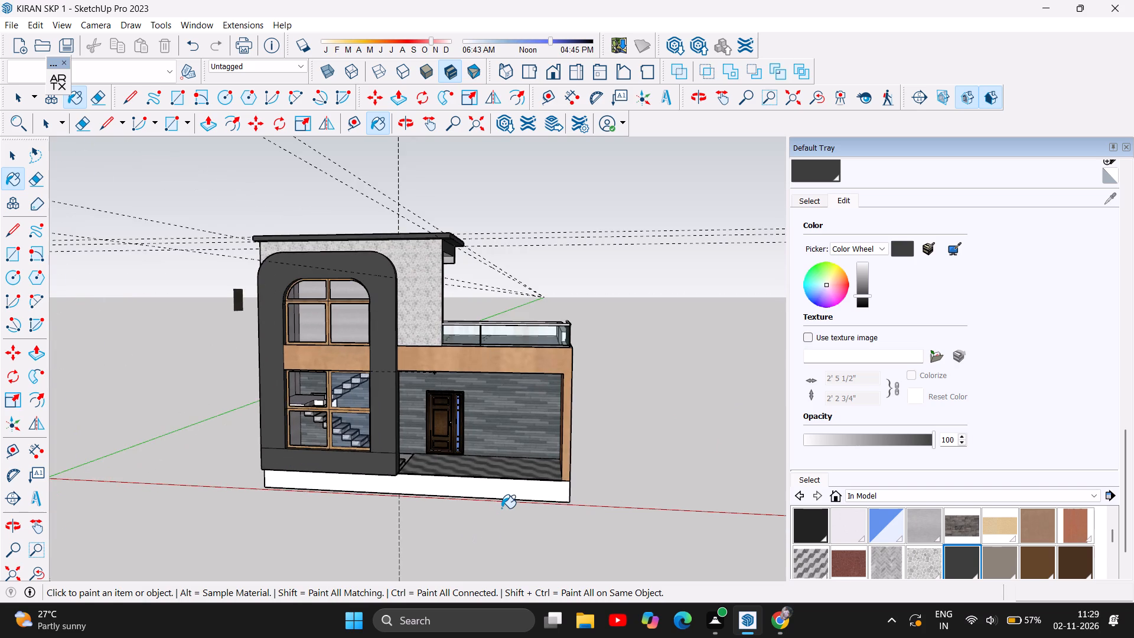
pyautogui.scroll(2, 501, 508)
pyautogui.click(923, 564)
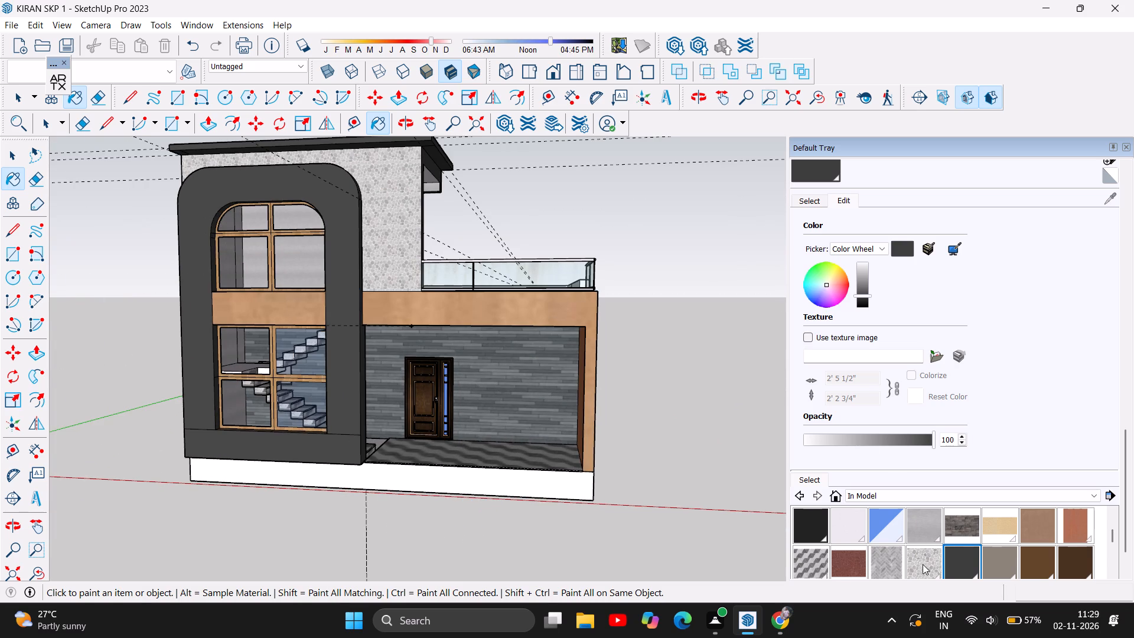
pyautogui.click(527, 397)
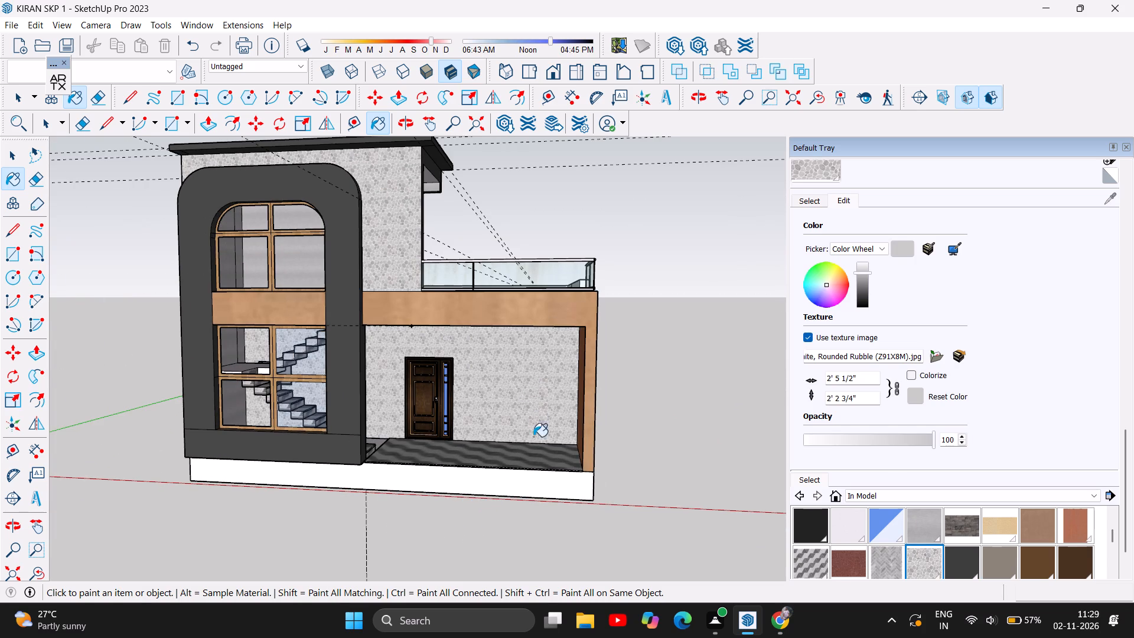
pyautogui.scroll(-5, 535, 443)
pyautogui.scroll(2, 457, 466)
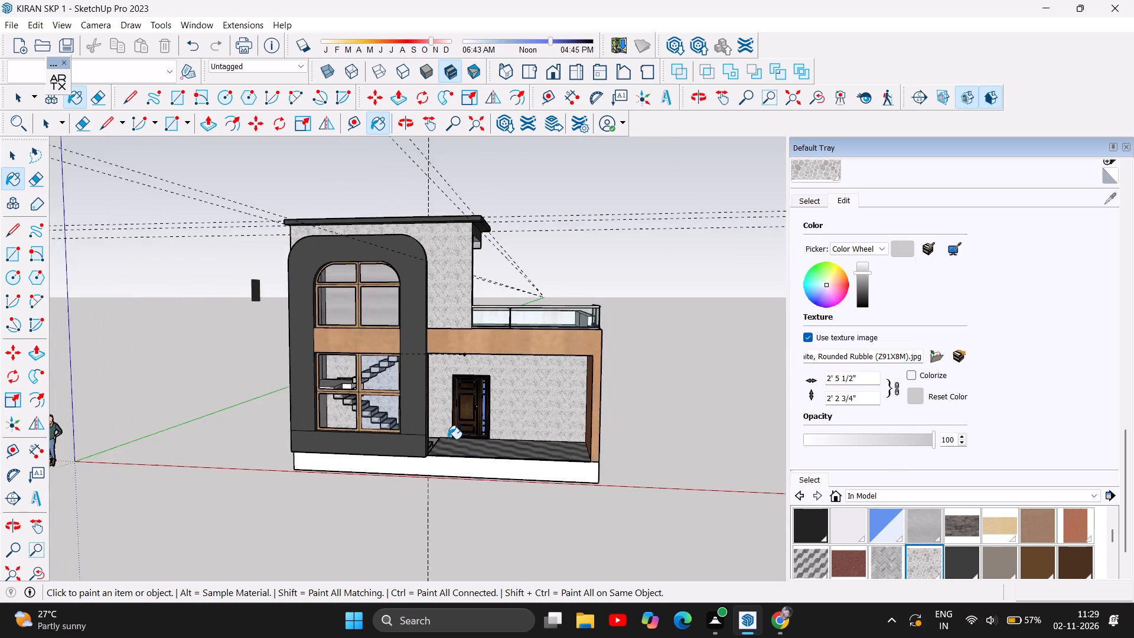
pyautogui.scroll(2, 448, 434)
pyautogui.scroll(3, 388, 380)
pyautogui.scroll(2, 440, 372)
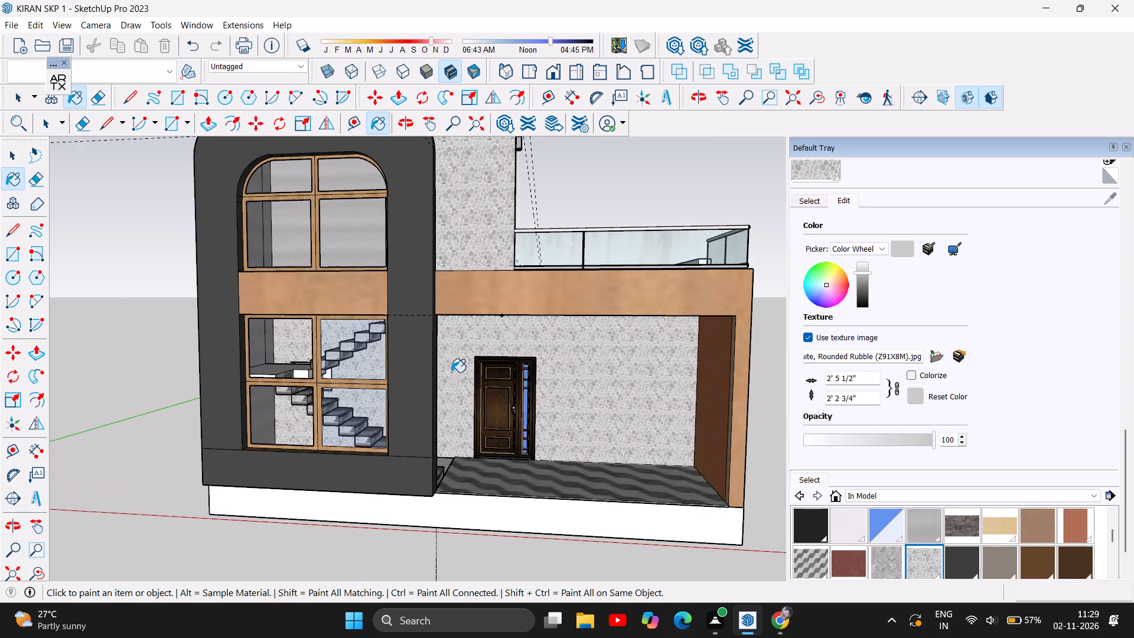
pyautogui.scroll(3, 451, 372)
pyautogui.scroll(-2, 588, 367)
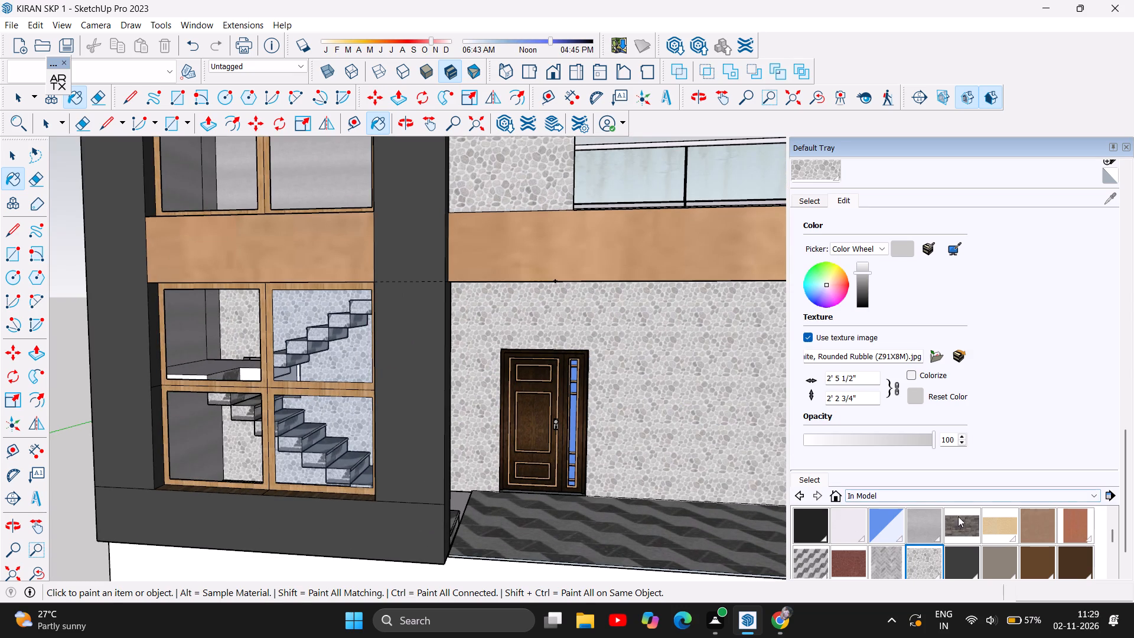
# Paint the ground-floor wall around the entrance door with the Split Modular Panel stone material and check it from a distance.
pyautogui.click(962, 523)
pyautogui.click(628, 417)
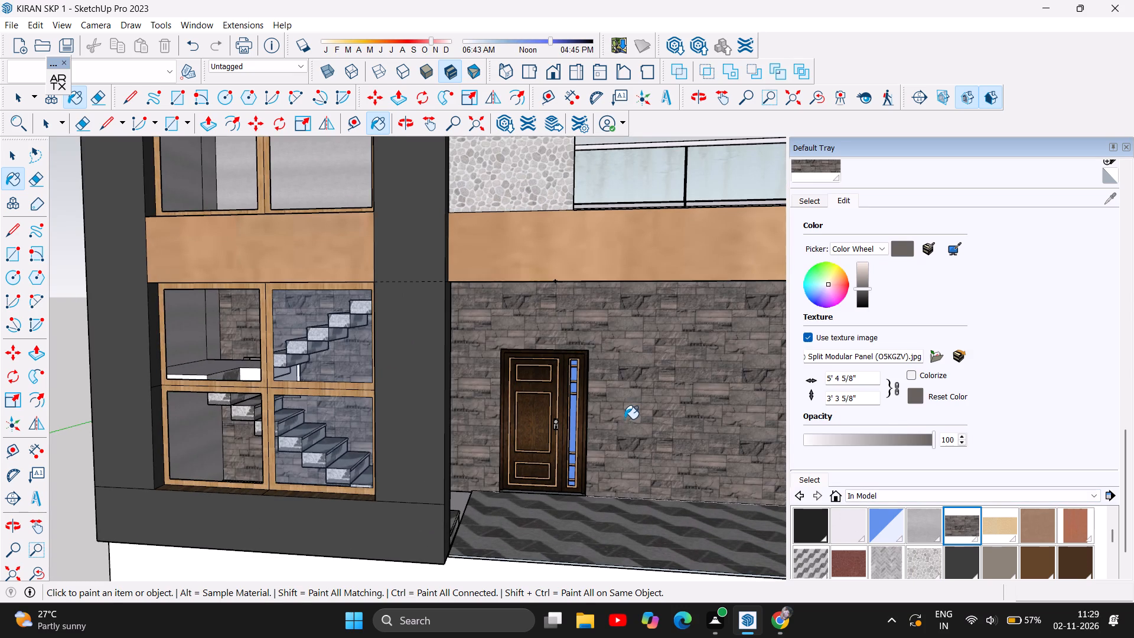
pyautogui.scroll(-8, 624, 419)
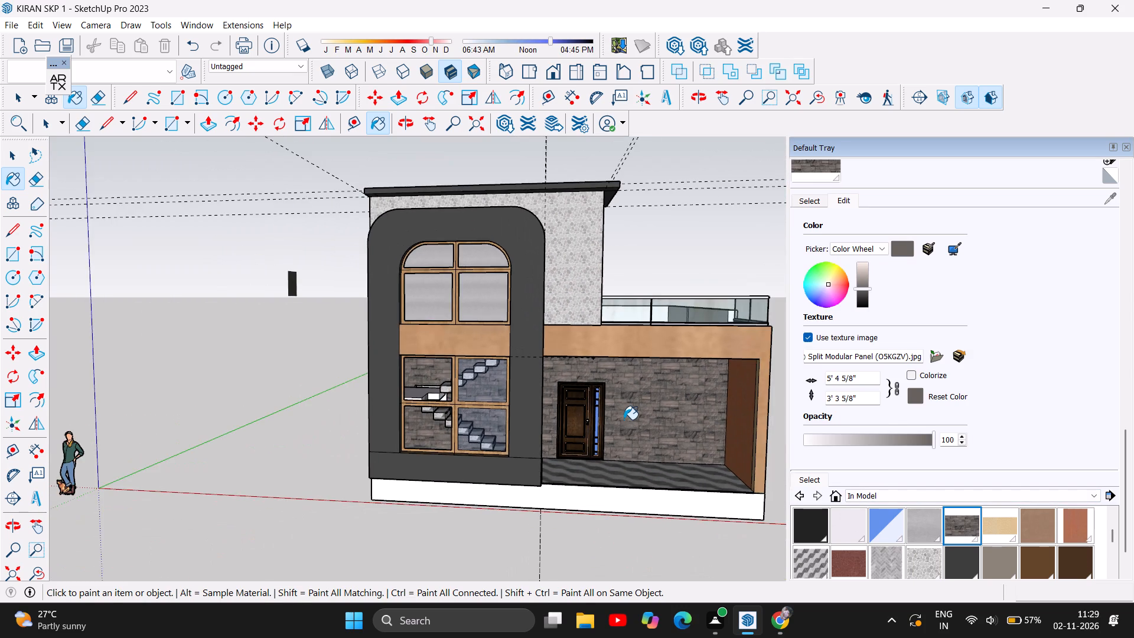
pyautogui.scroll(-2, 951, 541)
# Paint the ground-floor wall around the entrance door with the Slate Staggered material and check the whole facade.
pyautogui.scroll(-1, 1007, 554)
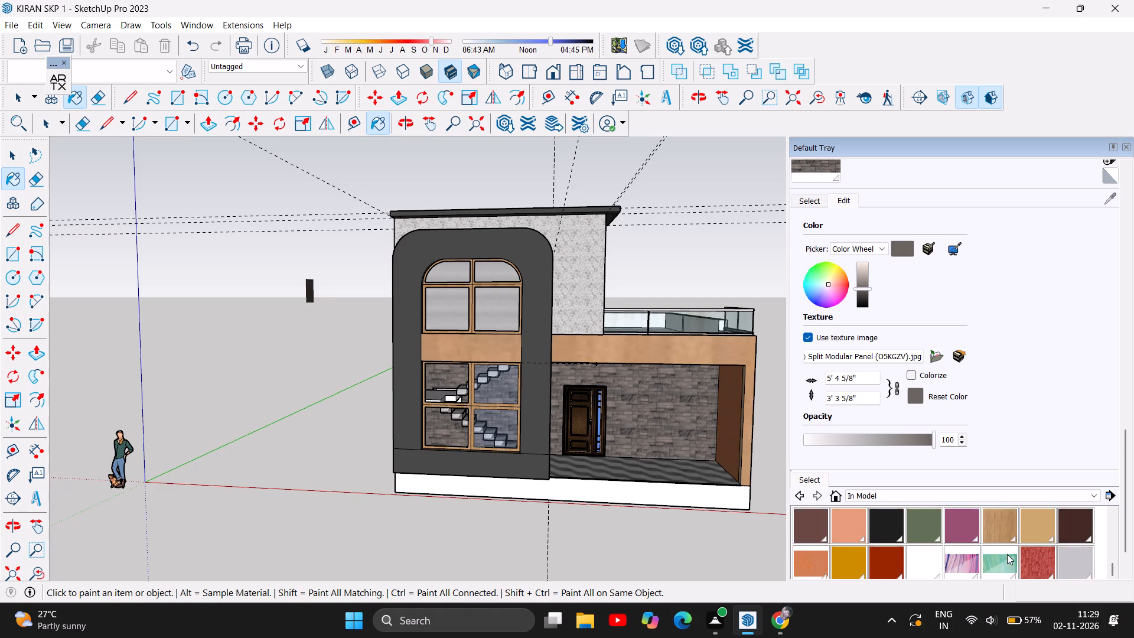
pyautogui.scroll(-2, 1007, 554)
pyautogui.click(1017, 528)
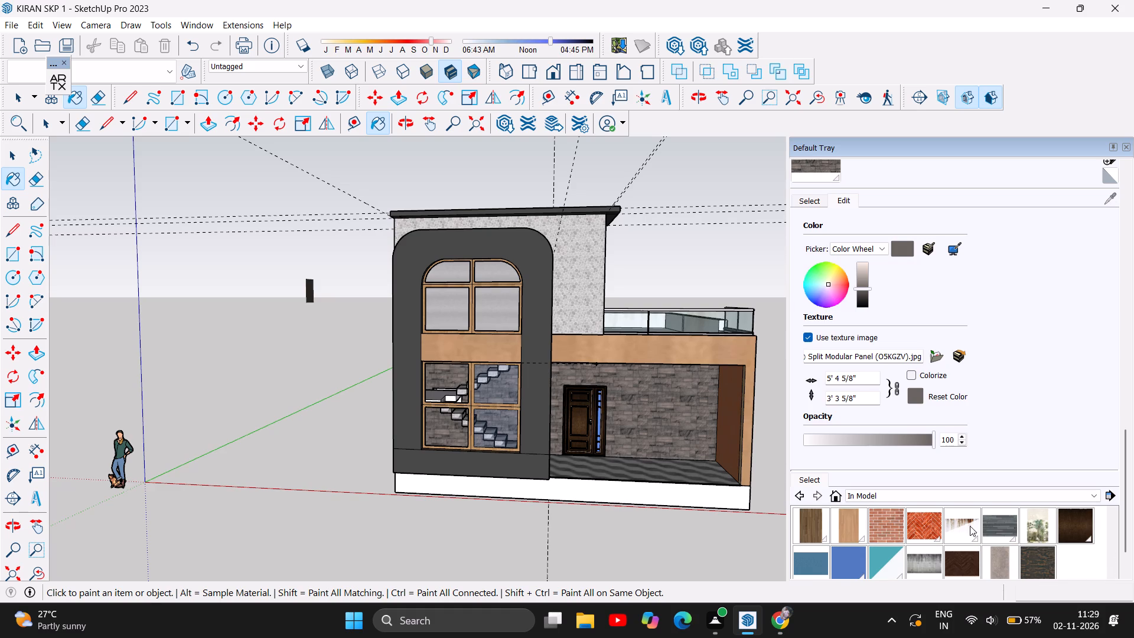
pyautogui.click(662, 389)
pyautogui.scroll(-2, 322, 534)
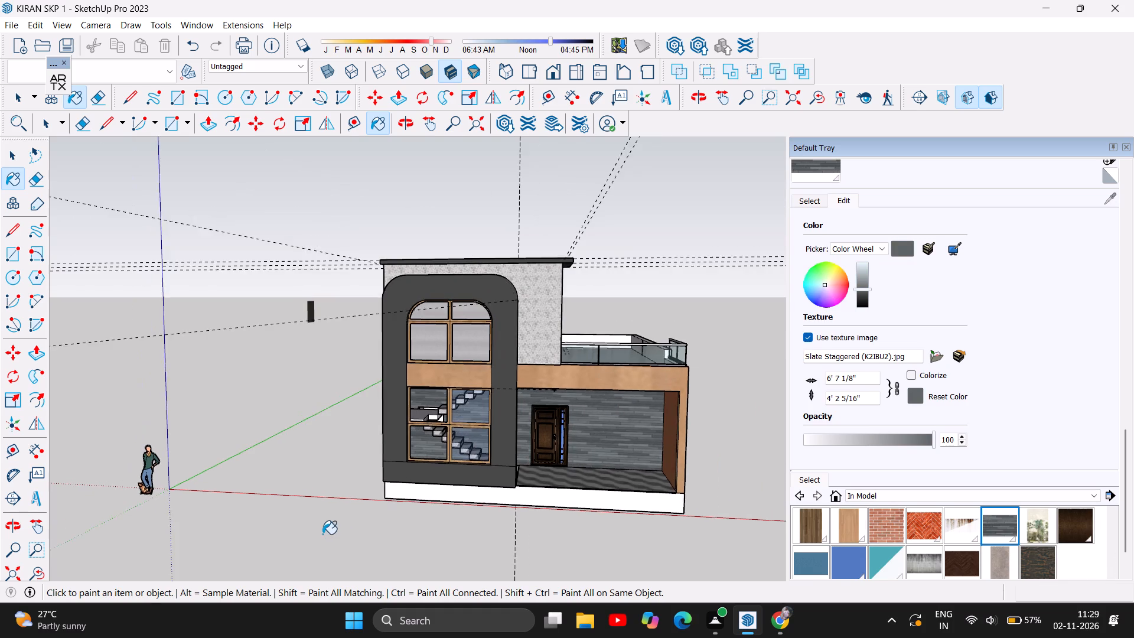
pyautogui.scroll(-1, 322, 534)
pyautogui.scroll(3, 669, 491)
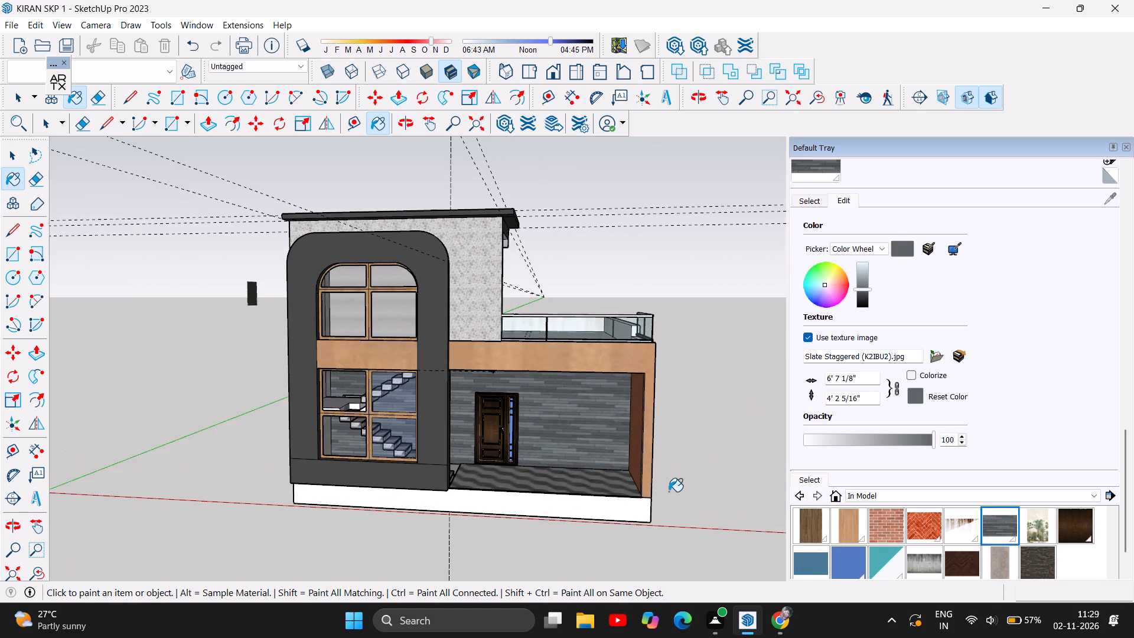
# Delete all the dashed guide lines in the house model.
pyautogui.scroll(-2, 569, 256)
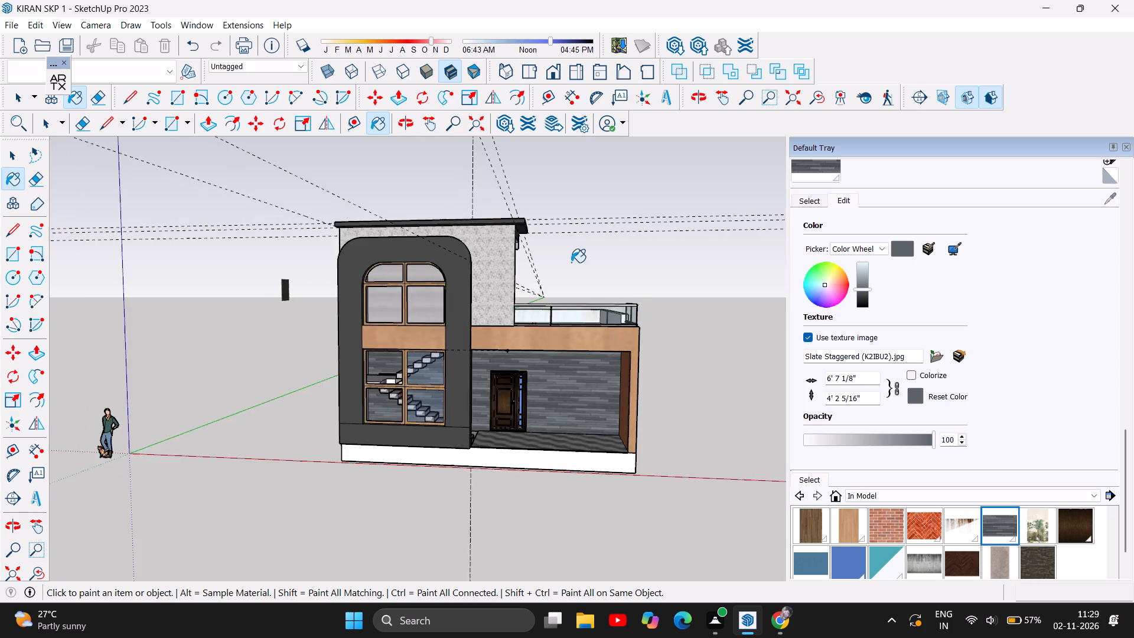
pyautogui.scroll(-2, 571, 262)
pyautogui.scroll(6, 659, 428)
pyautogui.scroll(2, 589, 418)
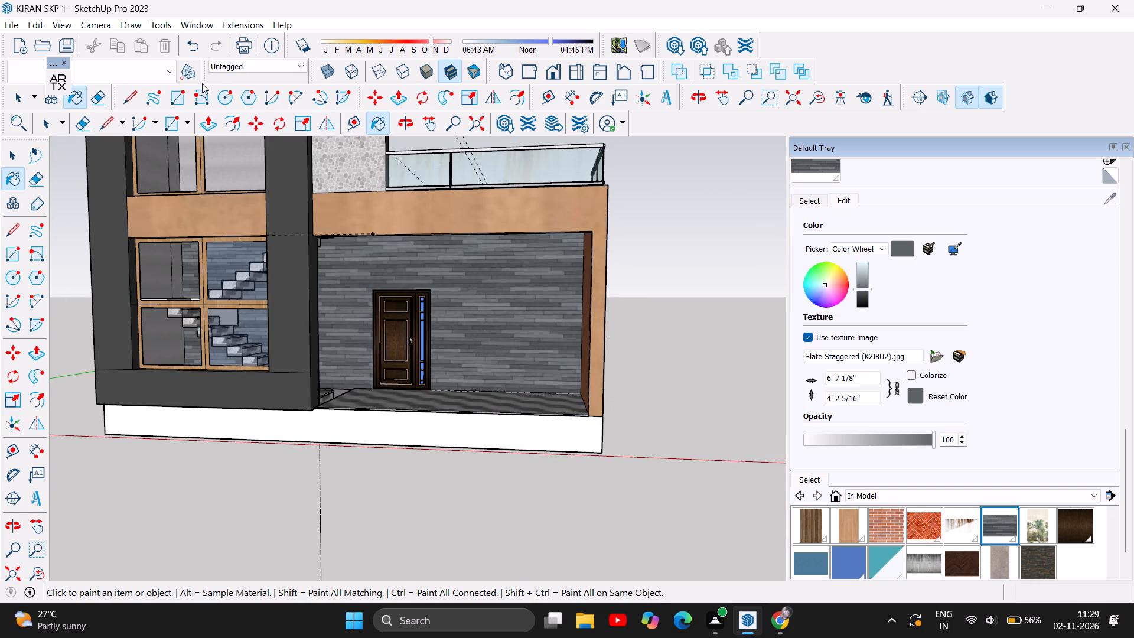
pyautogui.click(30, 25)
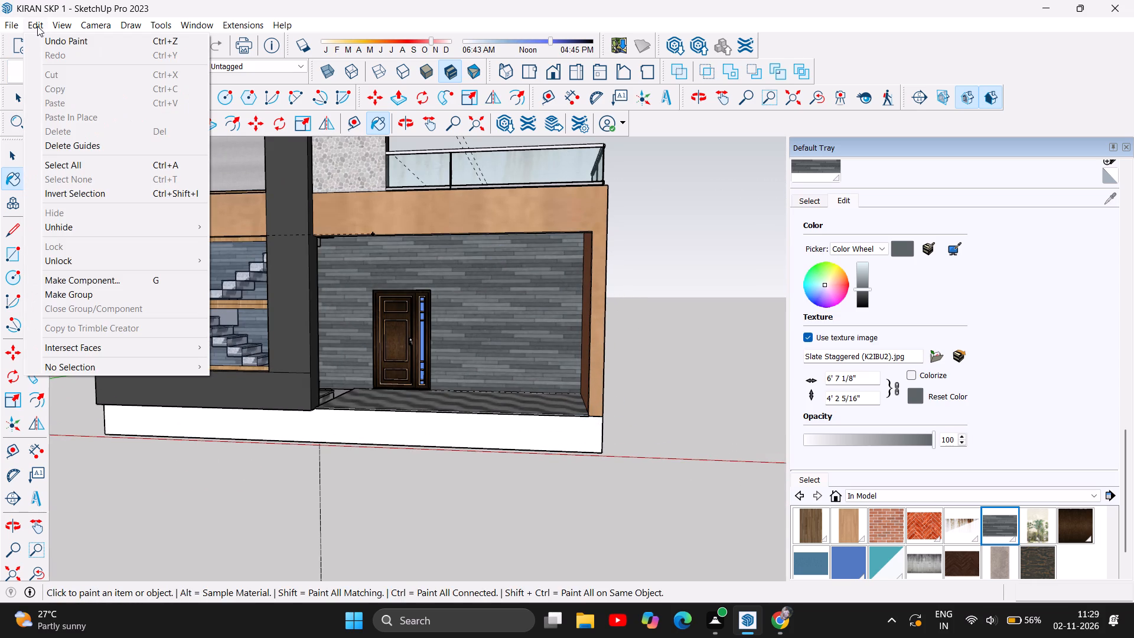
pyautogui.click(80, 147)
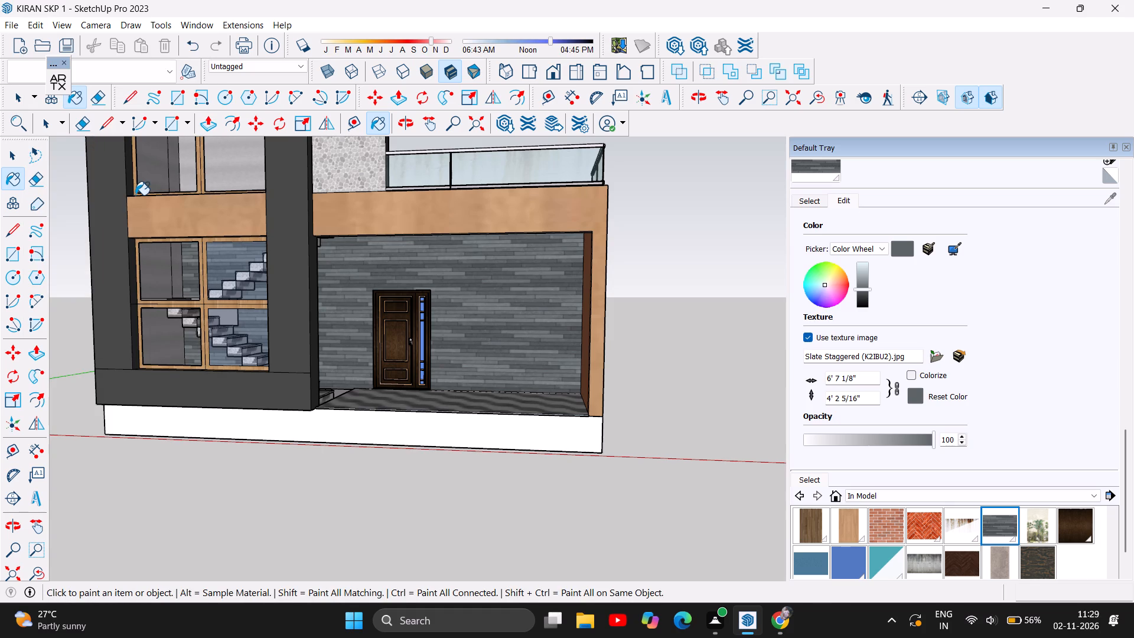
# Examine the painted house from the front, both sides and above, and look closely at the upper arched frame and stone wall.
pyautogui.scroll(-3, 696, 438)
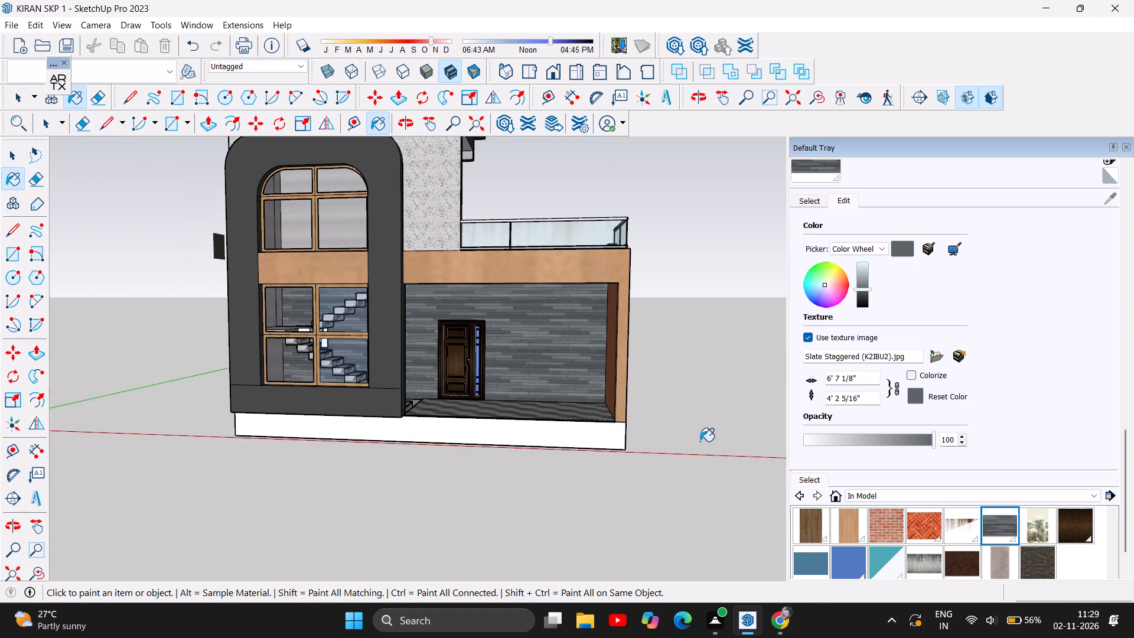
pyautogui.scroll(-2, 700, 441)
pyautogui.click(408, 123)
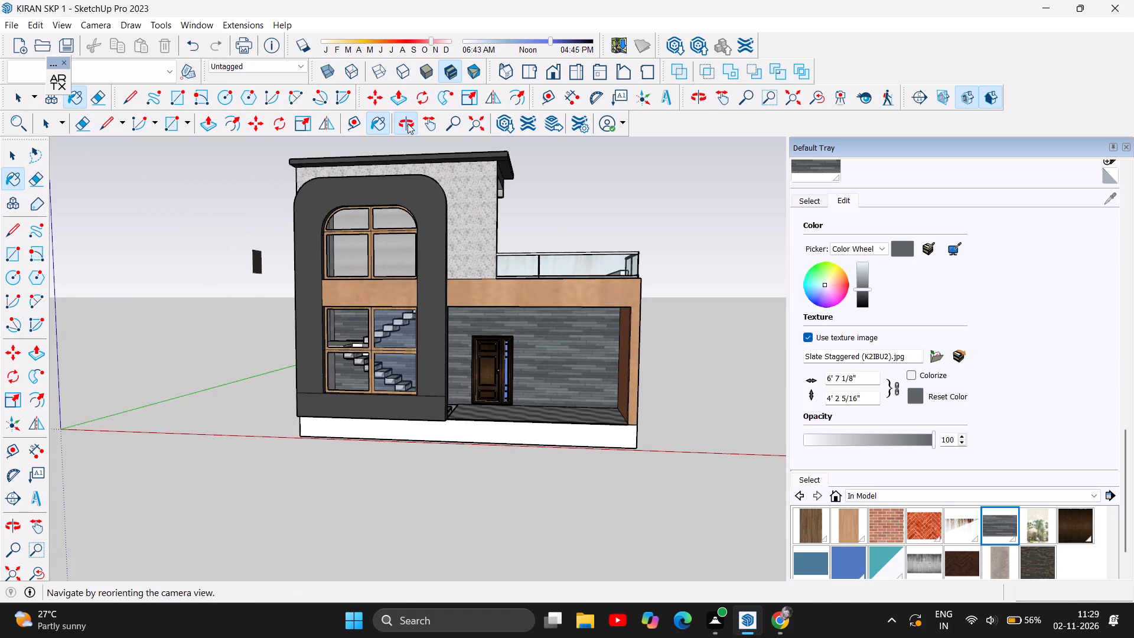
pyautogui.moveTo(346, 343); pyautogui.dragTo(358, 294)
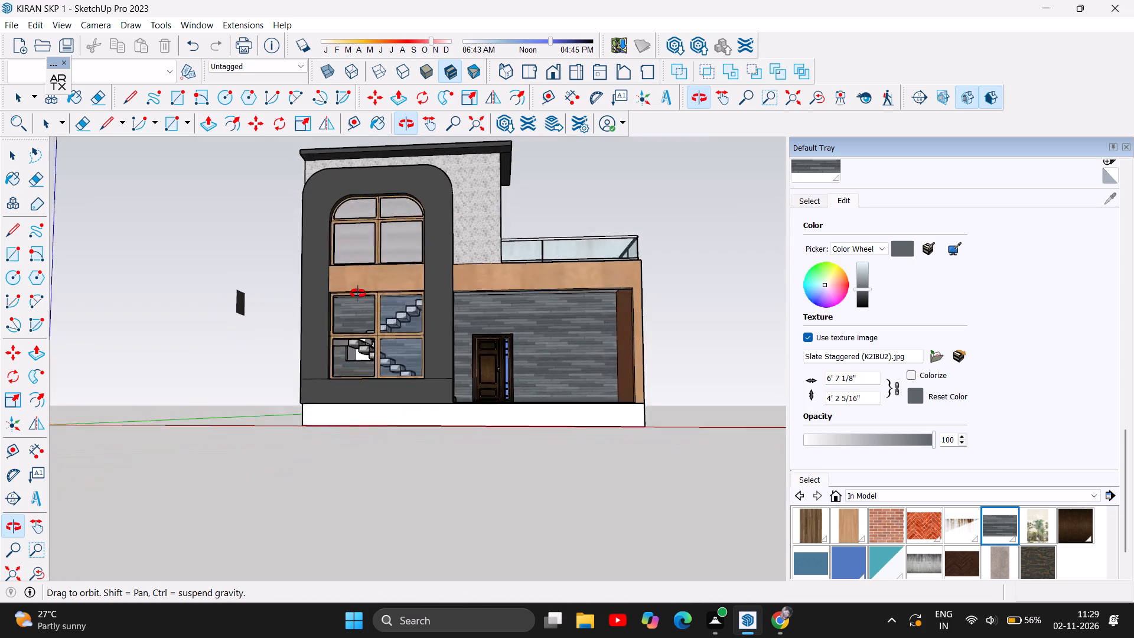
pyautogui.moveTo(358, 294); pyautogui.dragTo(345, 284)
pyautogui.moveTo(326, 279); pyautogui.dragTo(298, 282)
pyautogui.moveTo(292, 282); pyautogui.dragTo(546, 373)
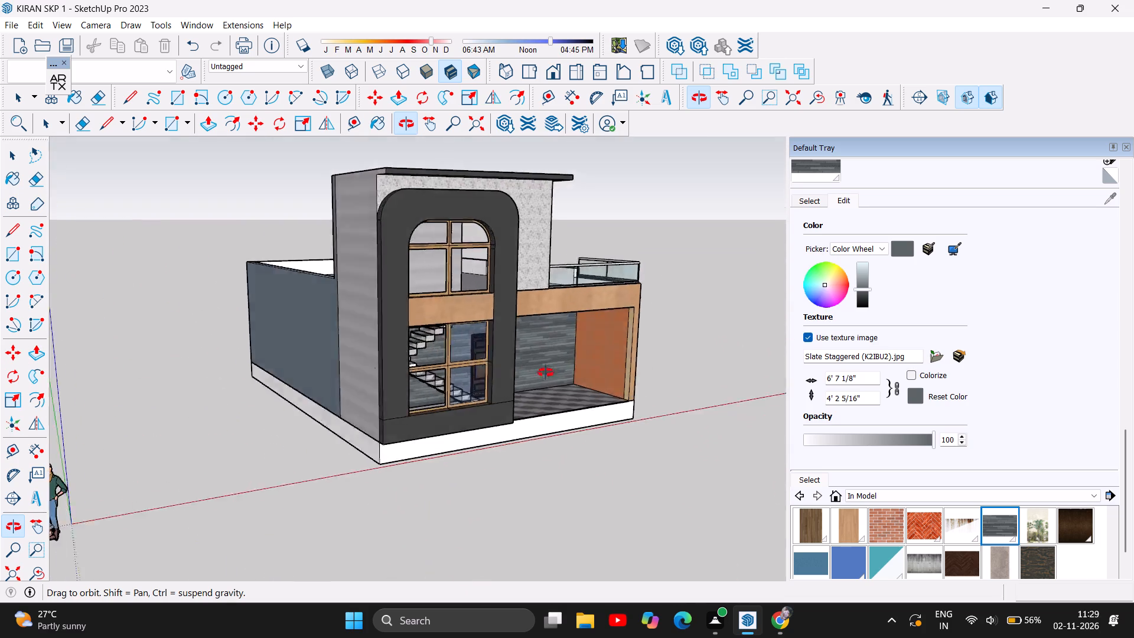
pyautogui.moveTo(546, 373); pyautogui.dragTo(583, 298)
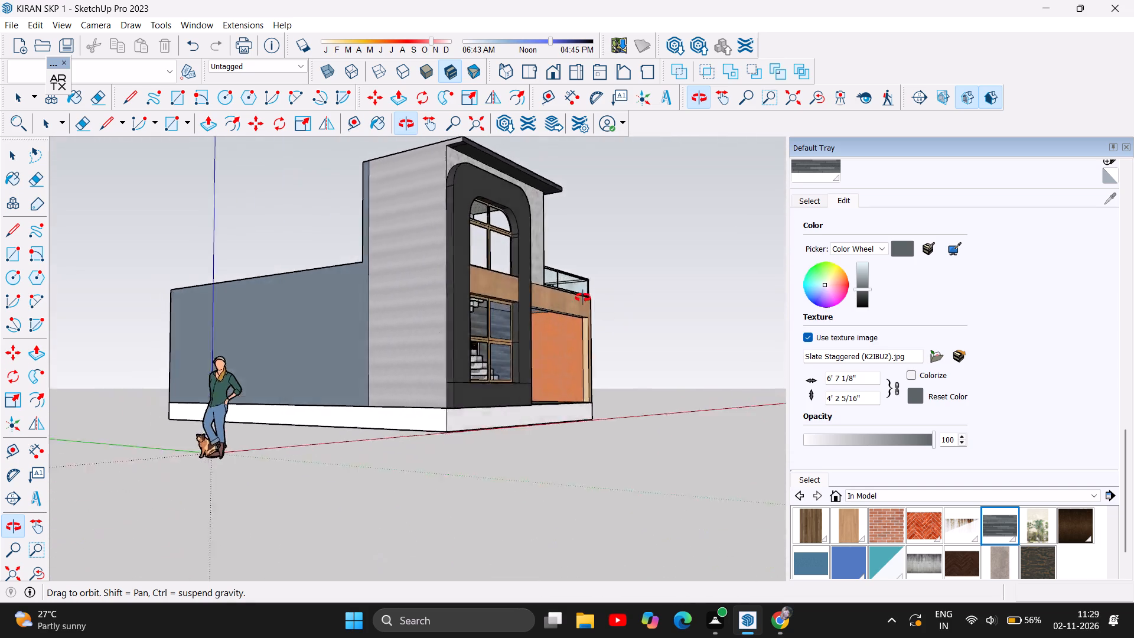
pyautogui.moveTo(583, 298); pyautogui.dragTo(470, 288)
pyautogui.moveTo(468, 288); pyautogui.dragTo(438, 454)
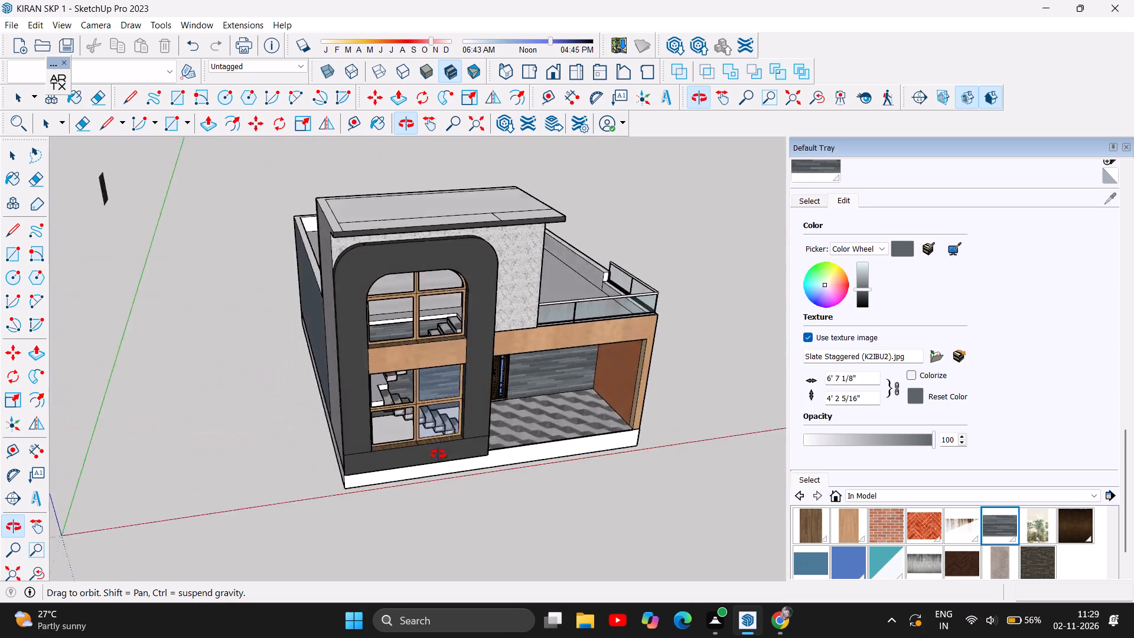
pyautogui.moveTo(438, 454); pyautogui.dragTo(458, 416)
pyautogui.click(457, 415)
pyautogui.scroll(1, 524, 278)
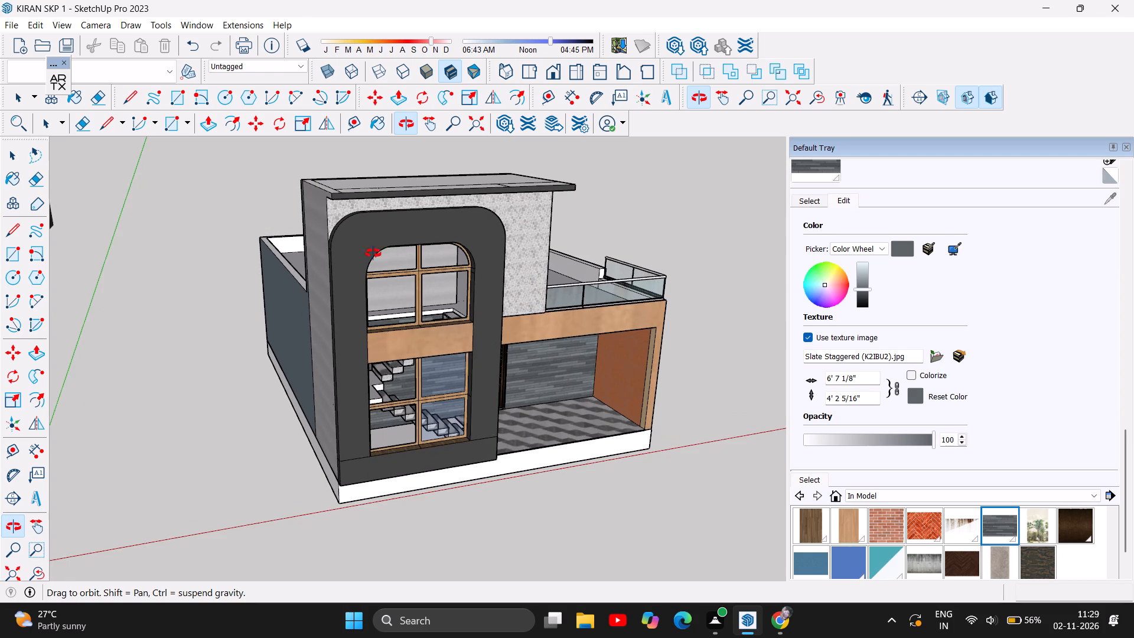
pyautogui.scroll(7, 370, 233)
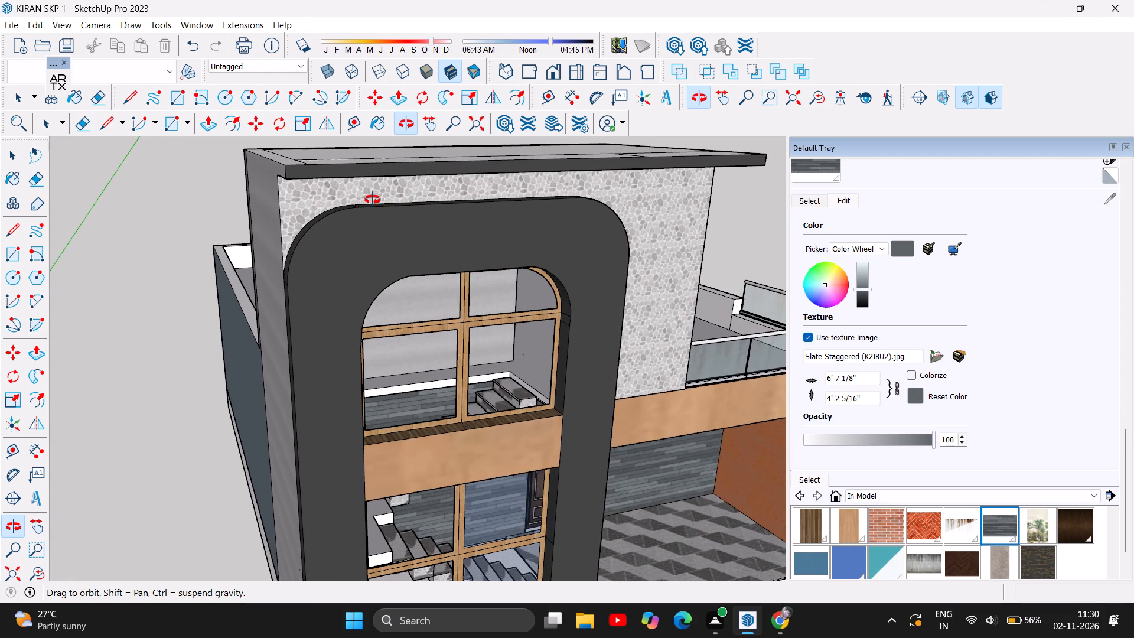
pyautogui.scroll(2, 373, 200)
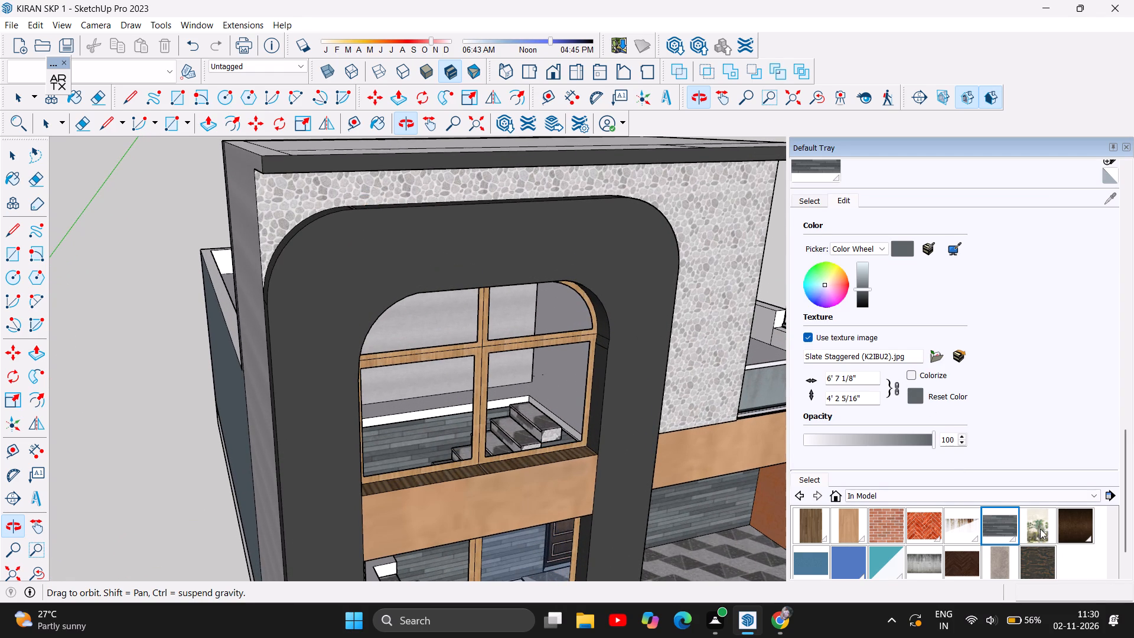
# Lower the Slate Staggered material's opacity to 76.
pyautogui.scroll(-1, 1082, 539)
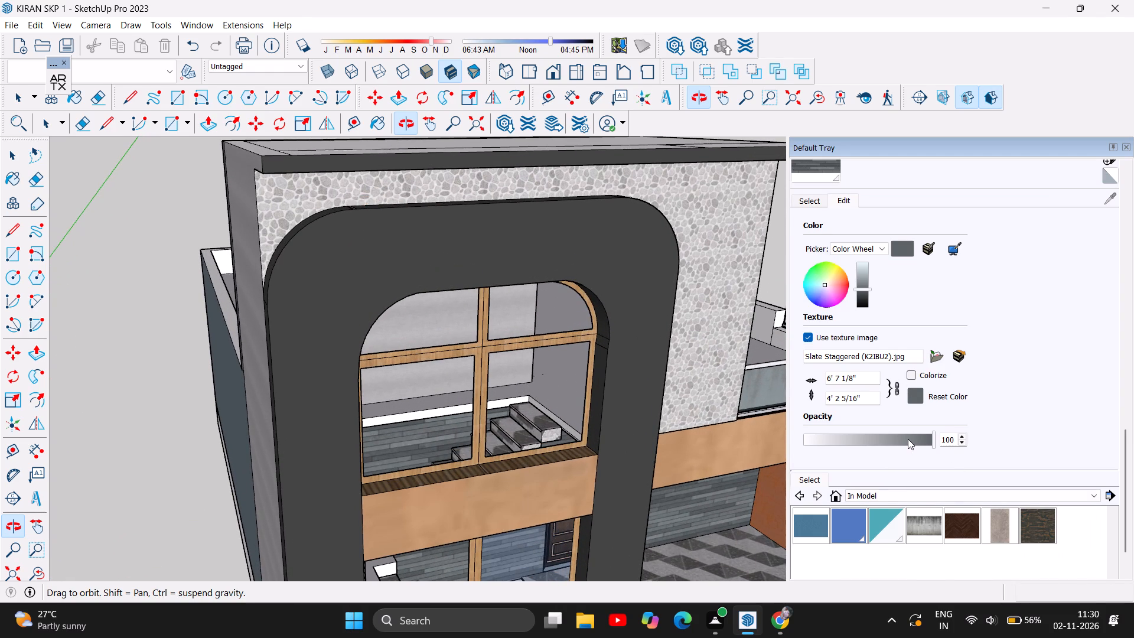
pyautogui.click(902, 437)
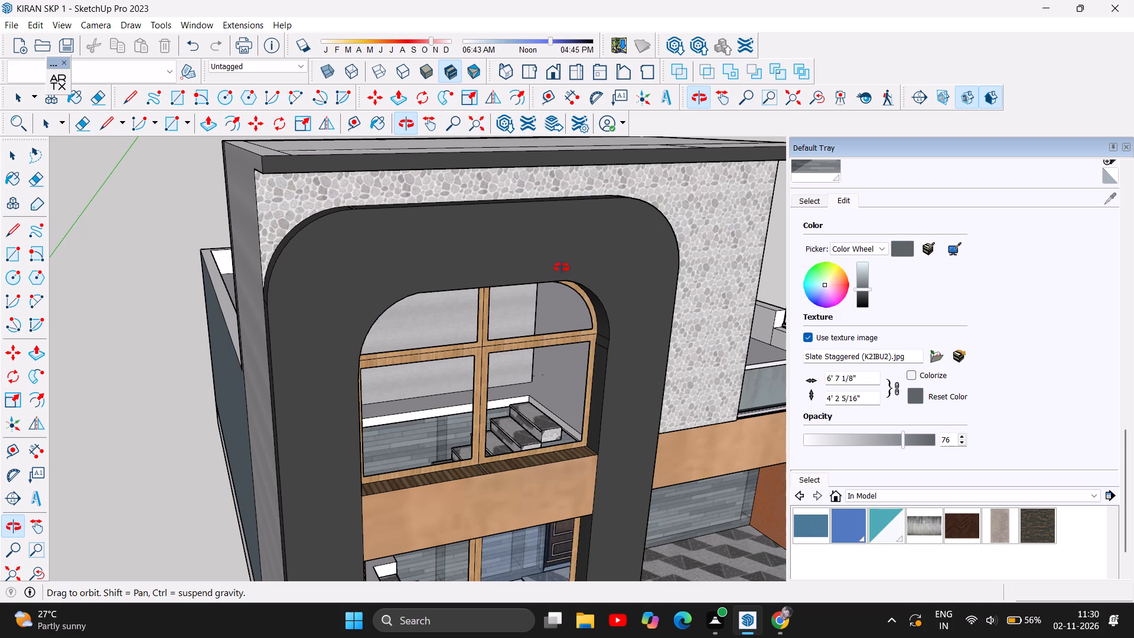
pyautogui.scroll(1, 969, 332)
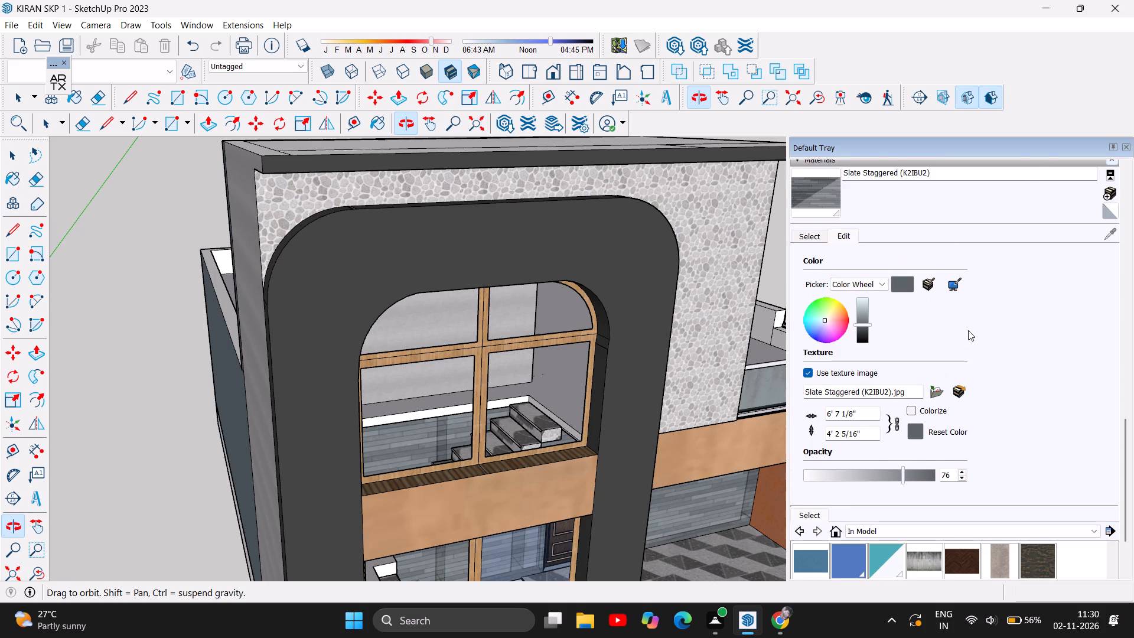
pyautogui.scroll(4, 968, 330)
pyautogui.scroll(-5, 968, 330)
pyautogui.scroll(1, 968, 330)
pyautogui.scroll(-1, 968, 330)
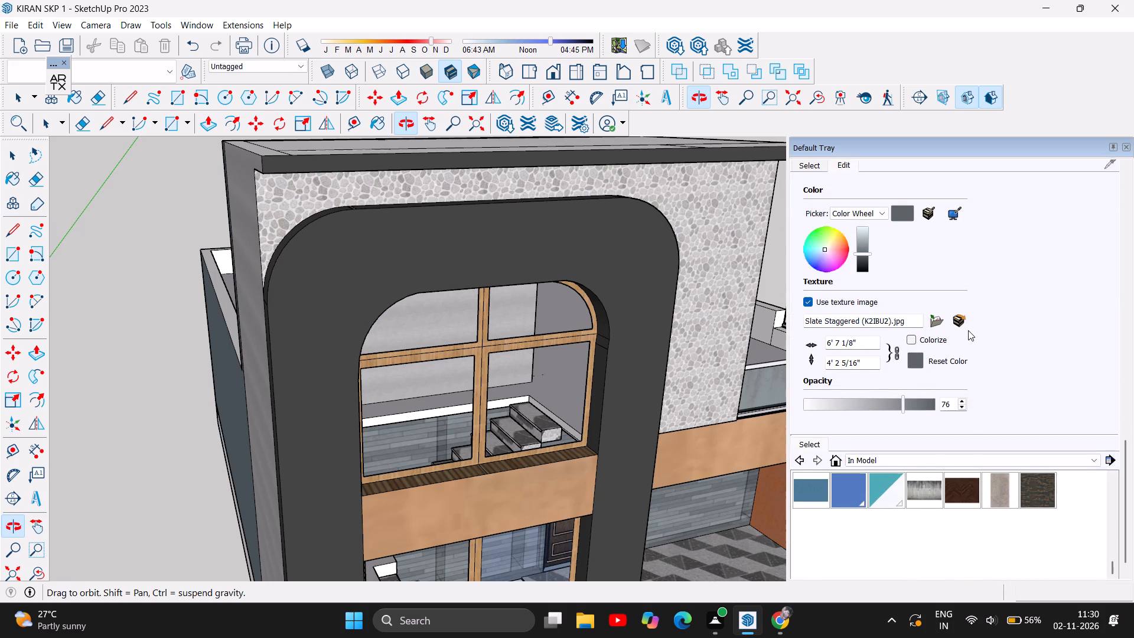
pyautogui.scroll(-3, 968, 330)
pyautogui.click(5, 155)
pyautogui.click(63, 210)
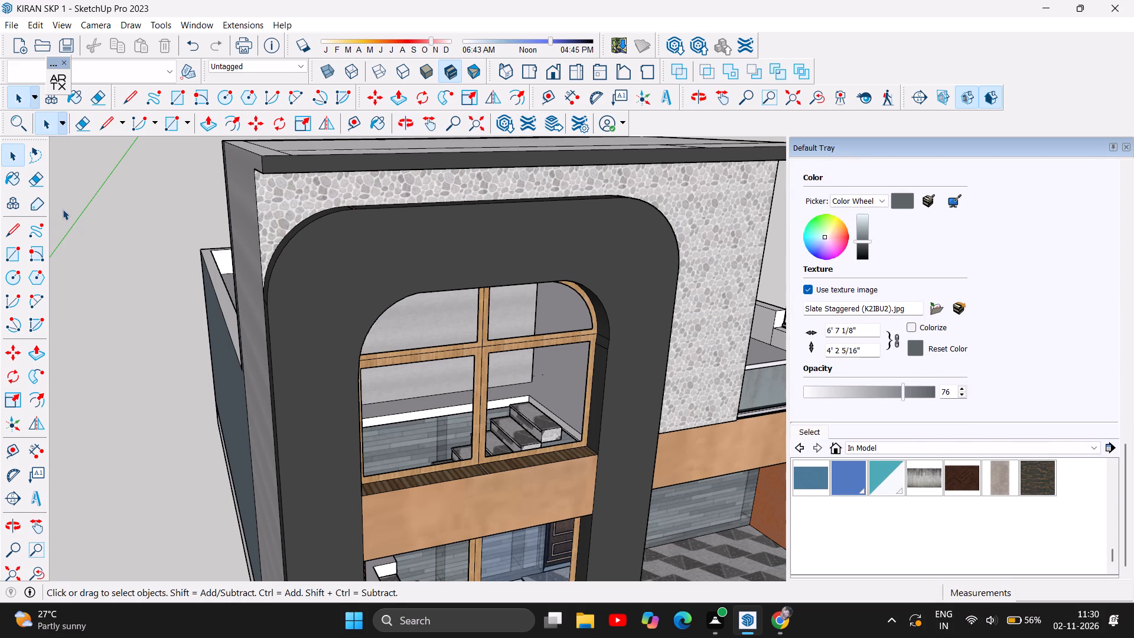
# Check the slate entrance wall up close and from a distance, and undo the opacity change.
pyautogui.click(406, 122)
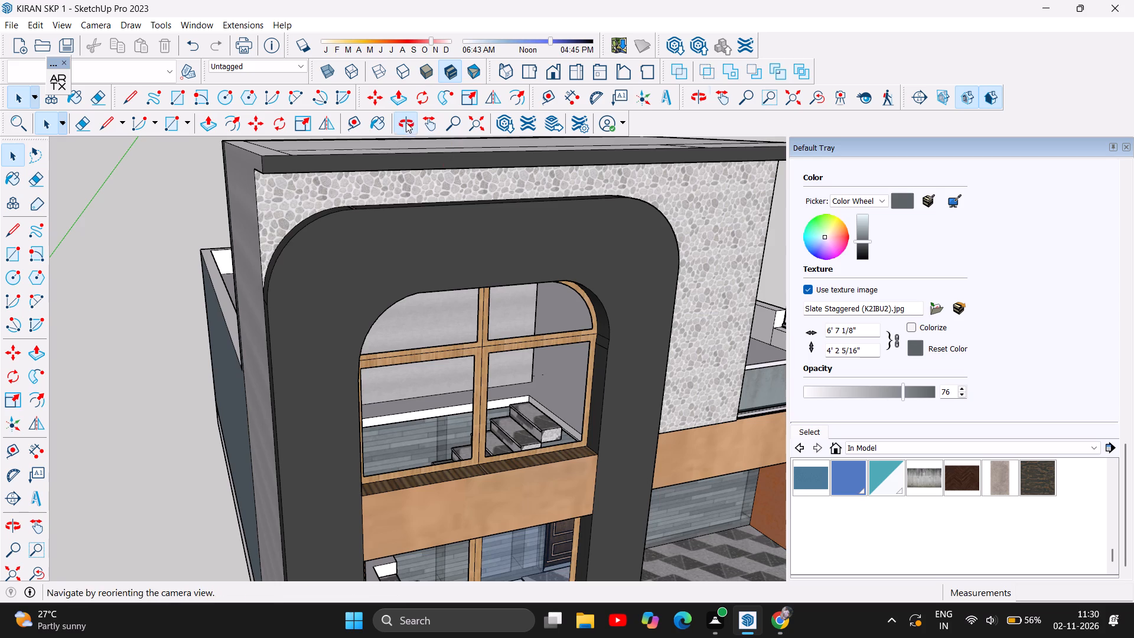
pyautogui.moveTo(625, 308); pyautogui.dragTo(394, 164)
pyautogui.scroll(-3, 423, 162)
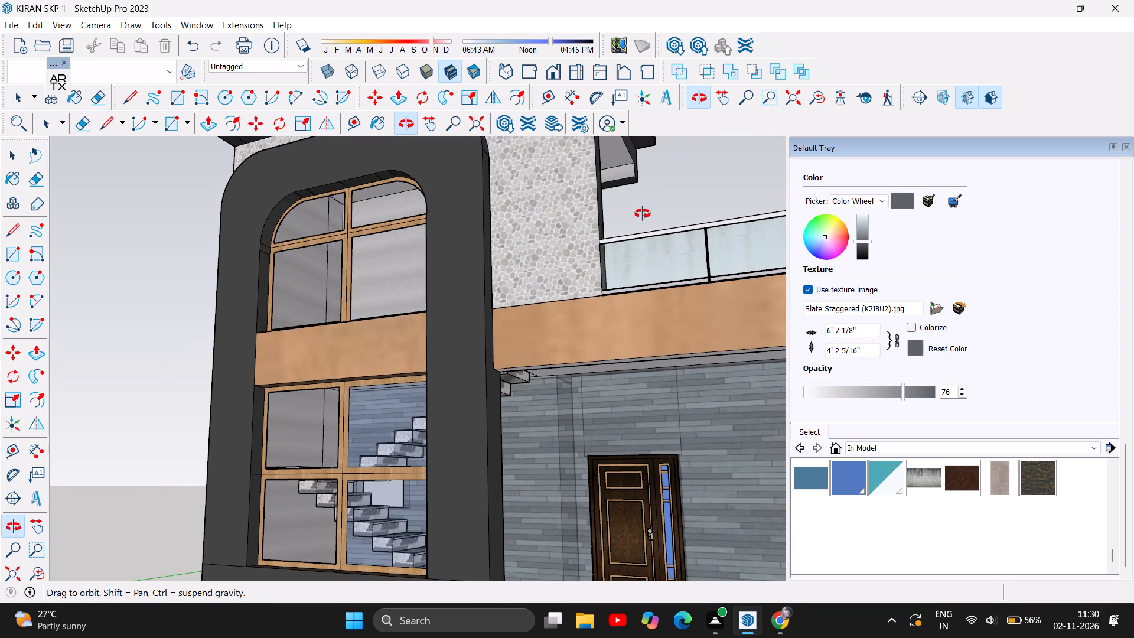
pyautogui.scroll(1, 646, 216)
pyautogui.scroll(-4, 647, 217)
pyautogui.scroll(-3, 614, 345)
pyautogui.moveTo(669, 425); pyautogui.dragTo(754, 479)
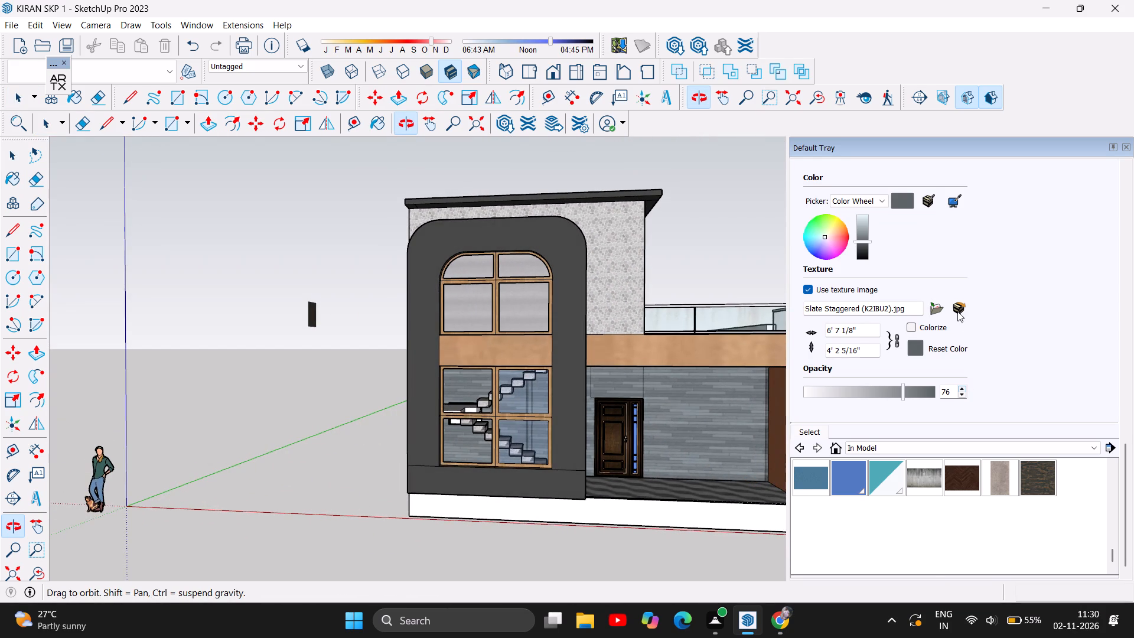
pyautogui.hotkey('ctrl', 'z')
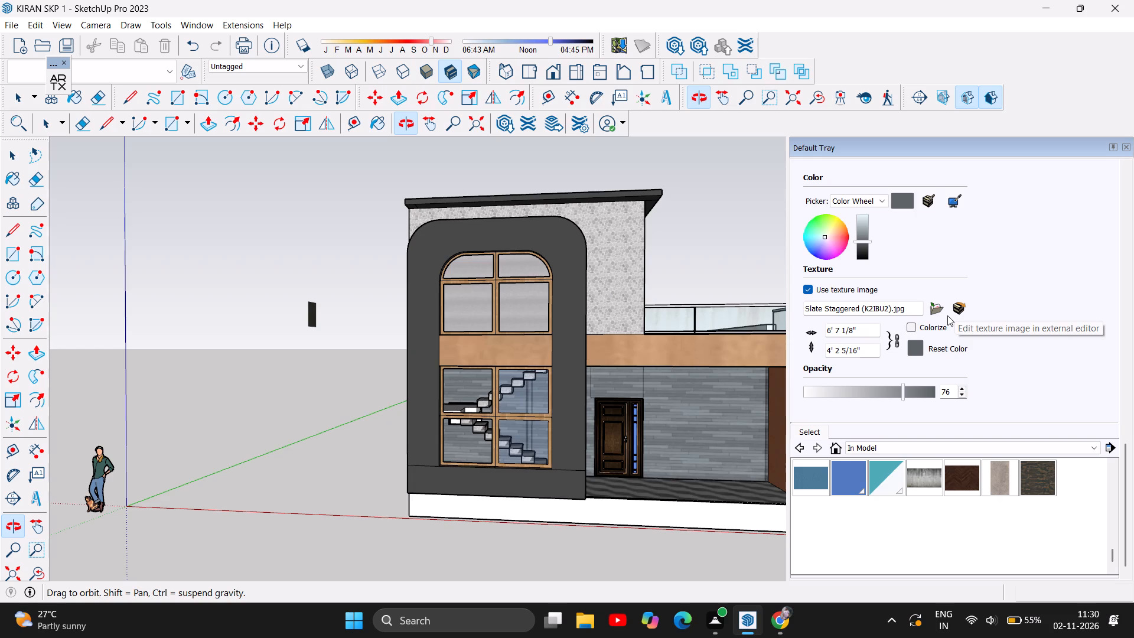
# Push/Pull the underside of the light wood beam above the entrance porch downward by about 11 1/2".
pyautogui.scroll(-2, 137, 304)
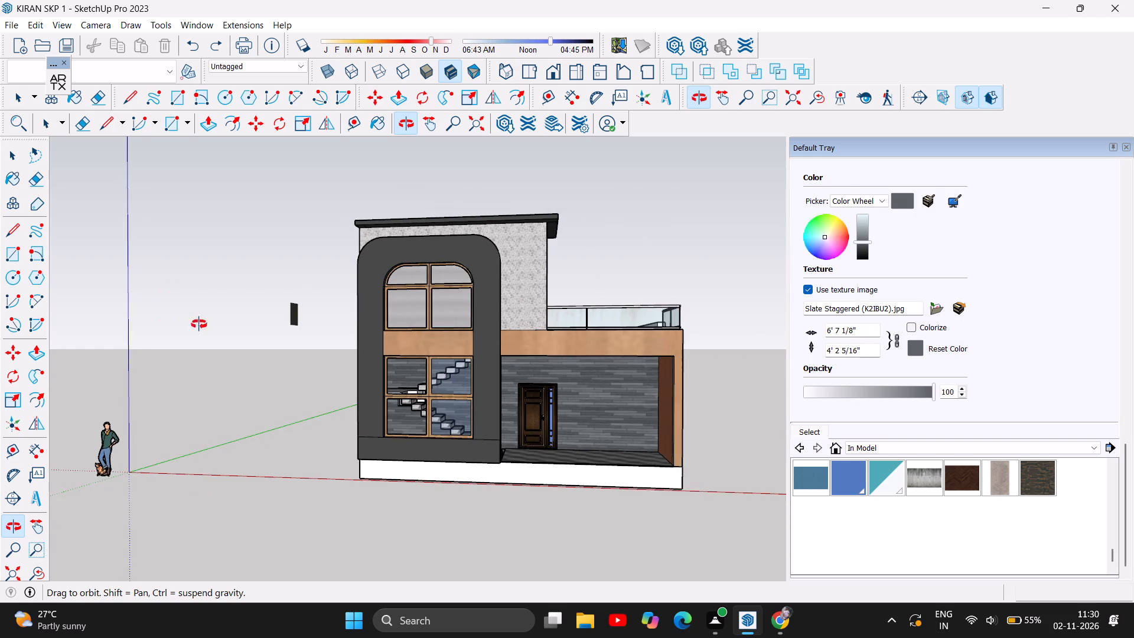
pyautogui.scroll(-1, 259, 328)
pyautogui.scroll(1, 562, 429)
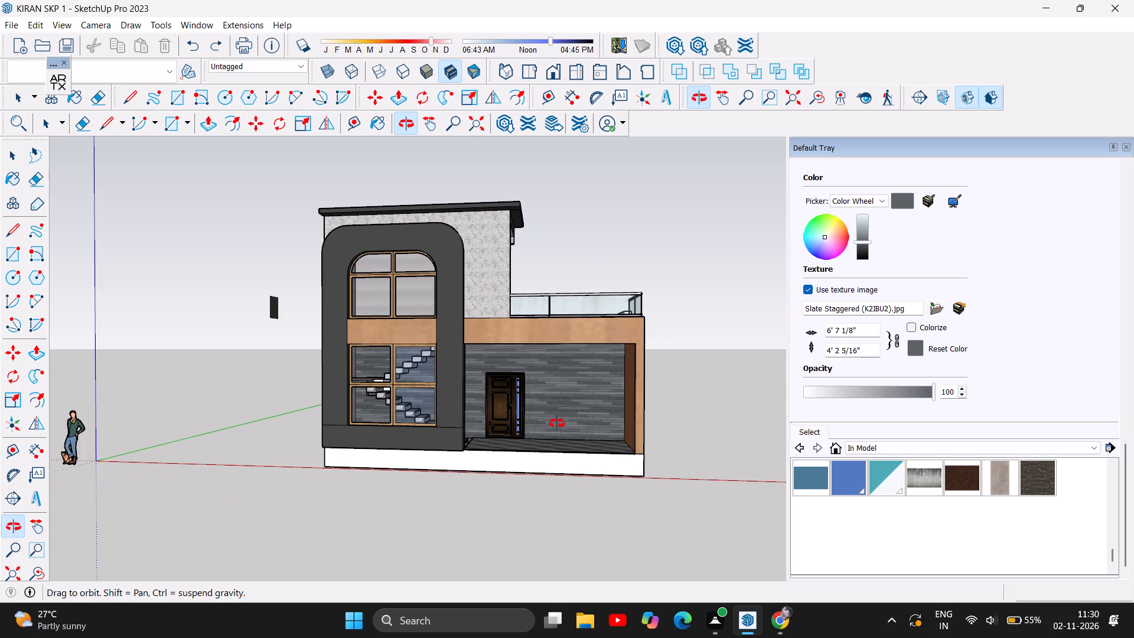
pyautogui.scroll(3, 556, 420)
pyautogui.moveTo(537, 379); pyautogui.dragTo(444, 256)
pyautogui.scroll(6, 436, 252)
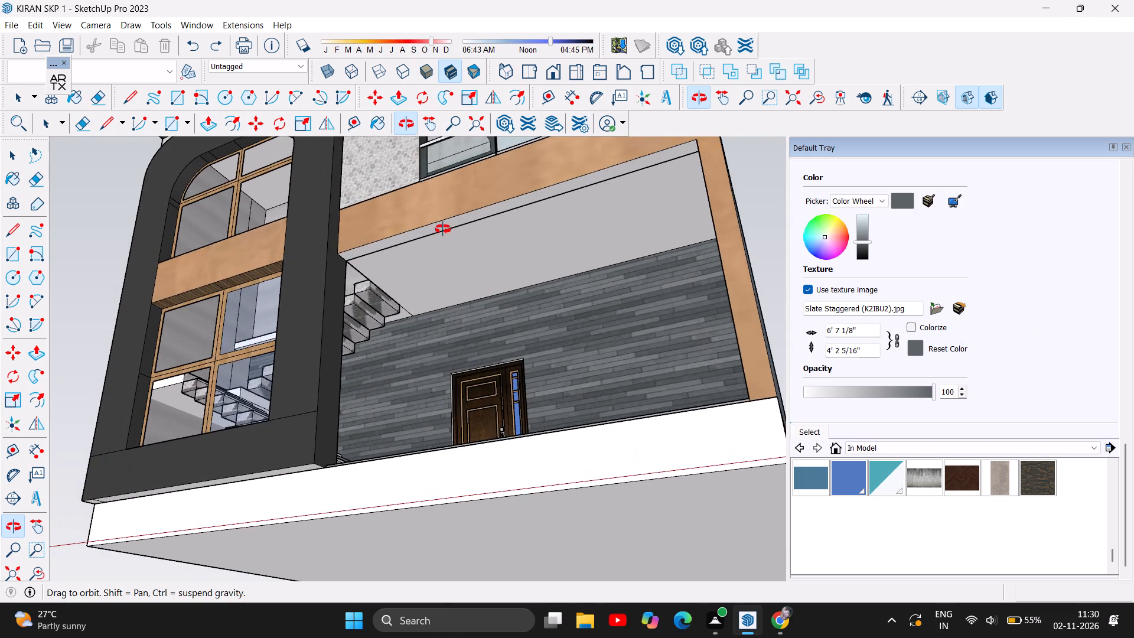
pyautogui.scroll(3, 443, 229)
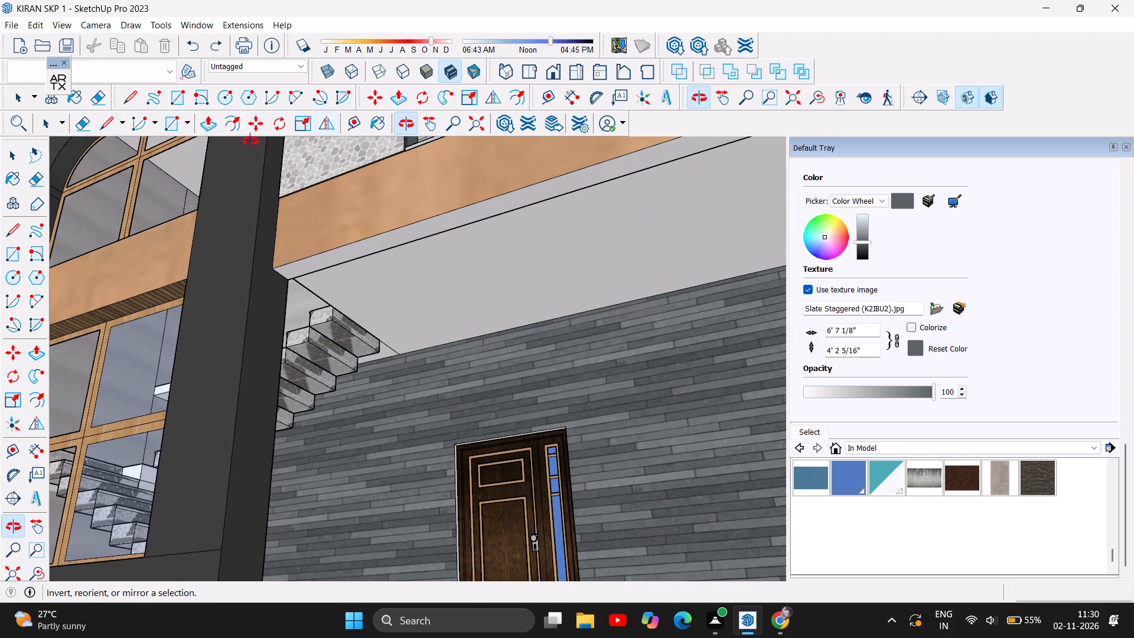
pyautogui.click(208, 120)
pyautogui.click(373, 239)
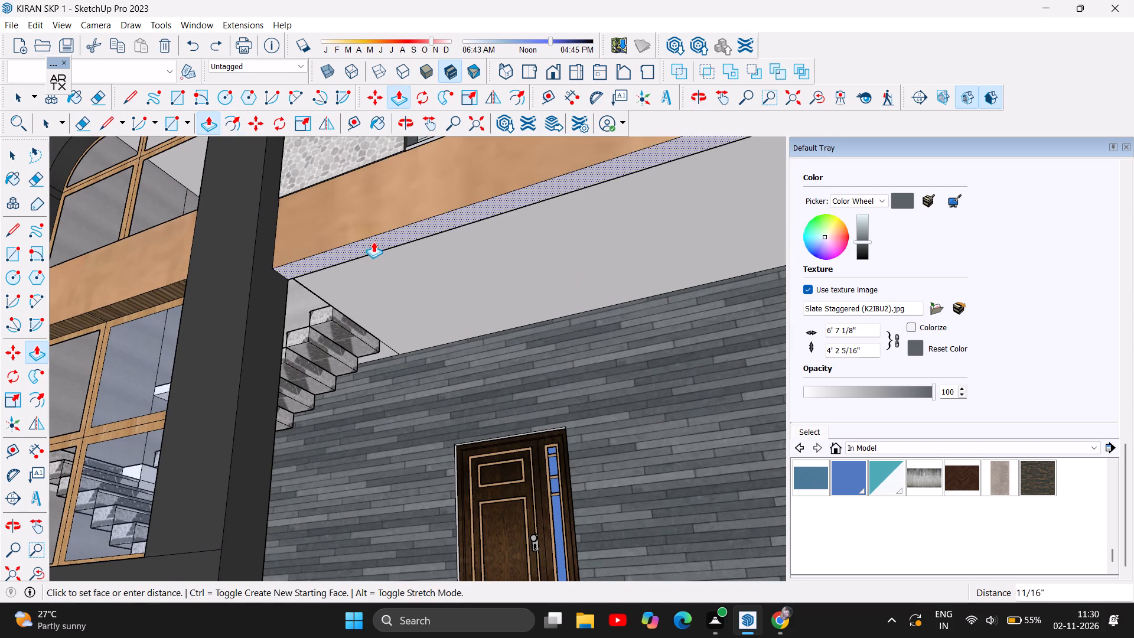
pyautogui.click(369, 271)
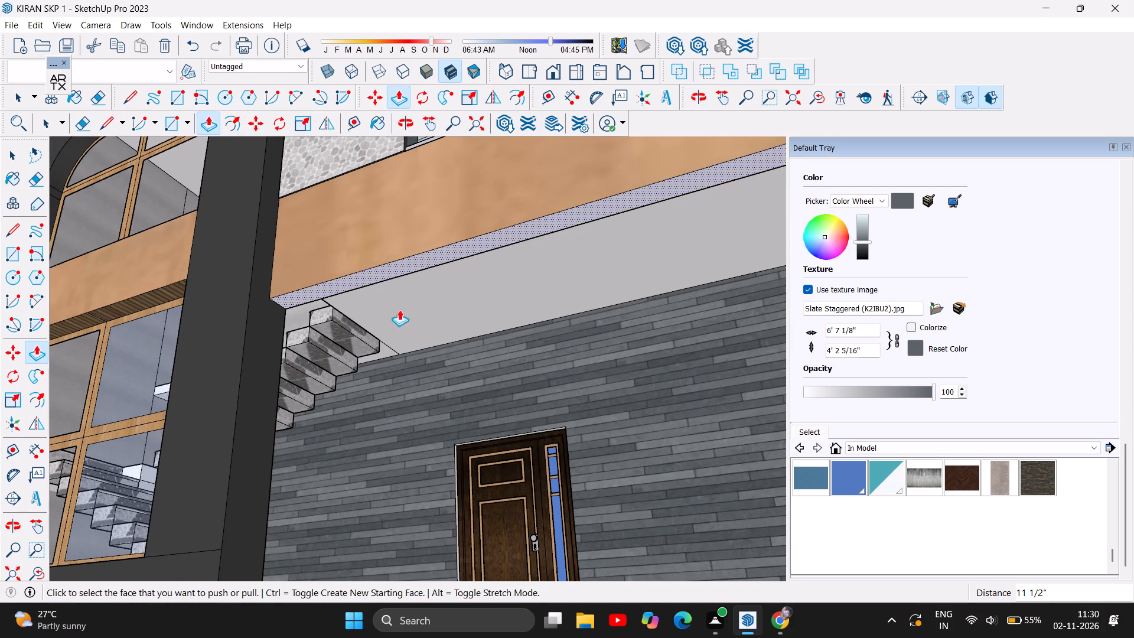
# Examine the lowered porch beam and the whole facade from the front and from above.
pyautogui.click(399, 126)
pyautogui.moveTo(432, 240); pyautogui.dragTo(516, 448)
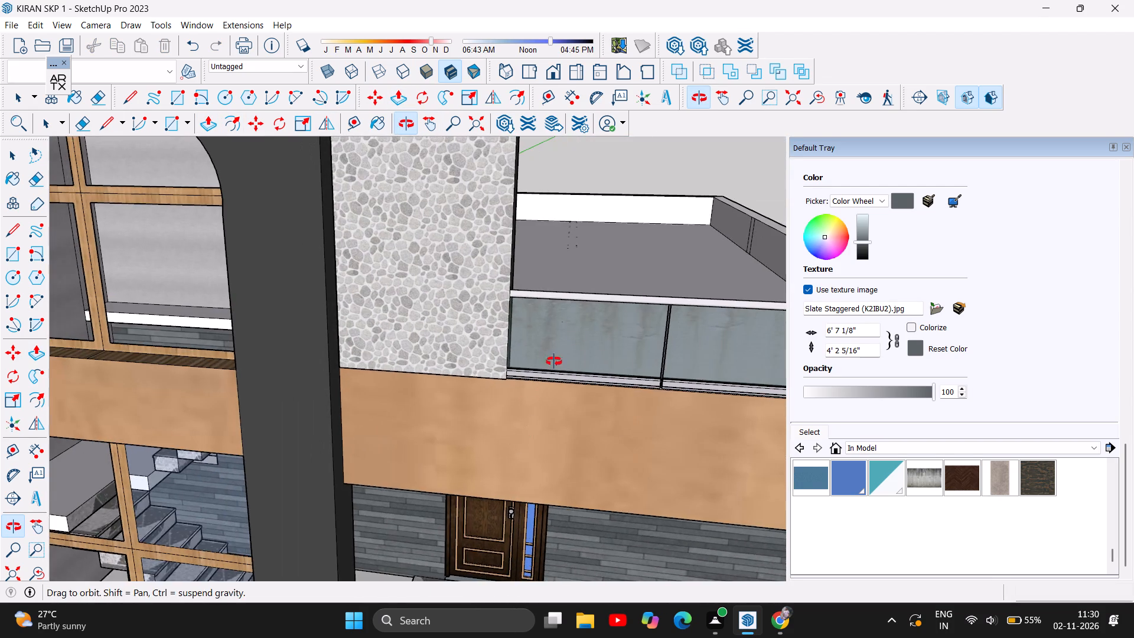
pyautogui.scroll(-8, 591, 305)
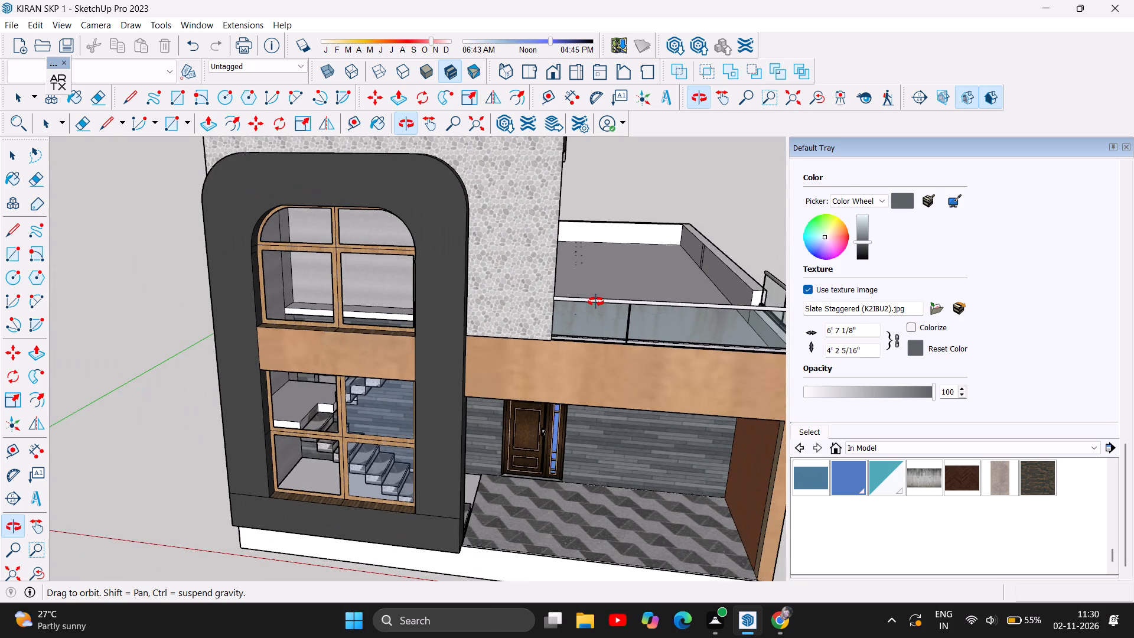
pyautogui.scroll(-6, 589, 302)
pyautogui.moveTo(611, 381); pyautogui.dragTo(709, 298)
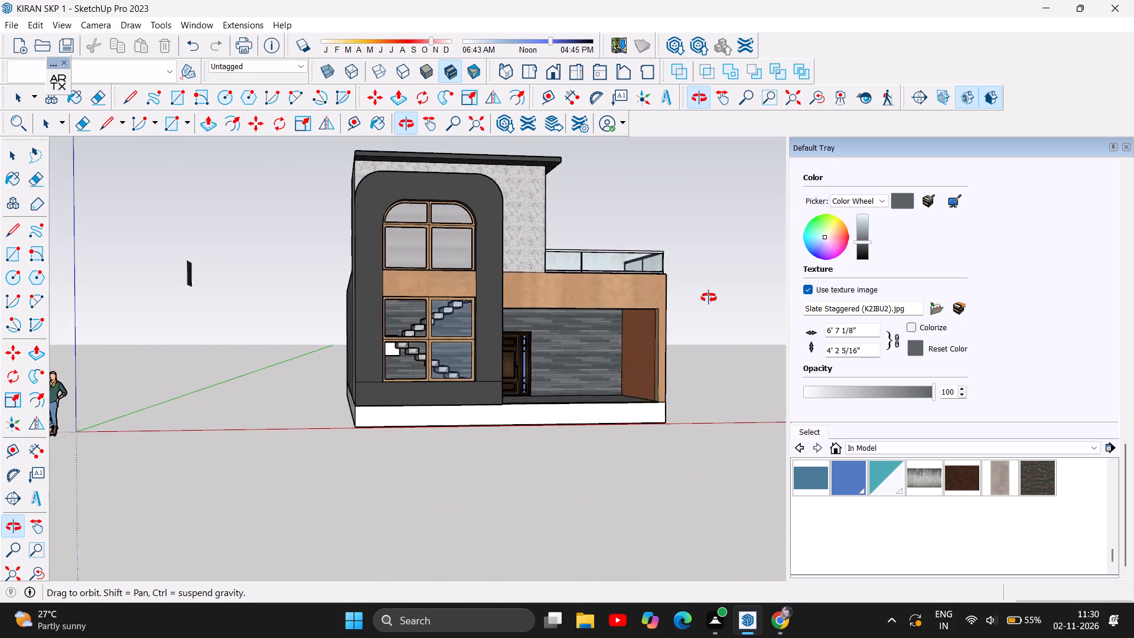
pyautogui.moveTo(709, 298); pyautogui.dragTo(611, 368)
pyautogui.scroll(-3, 618, 364)
pyautogui.scroll(3, 602, 359)
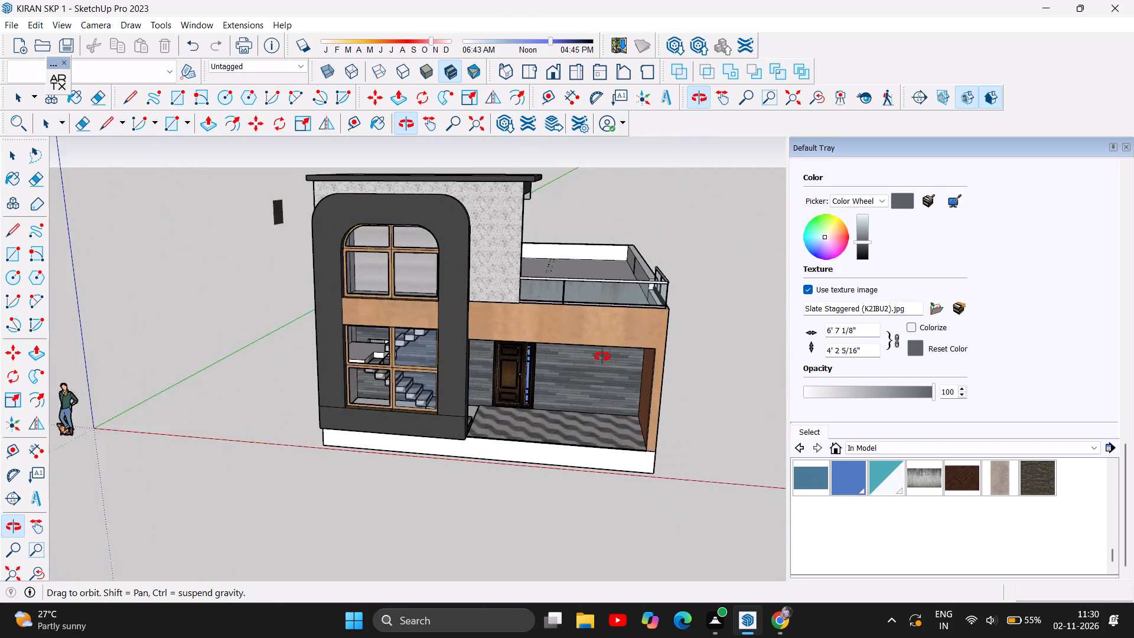
pyautogui.scroll(2, 602, 357)
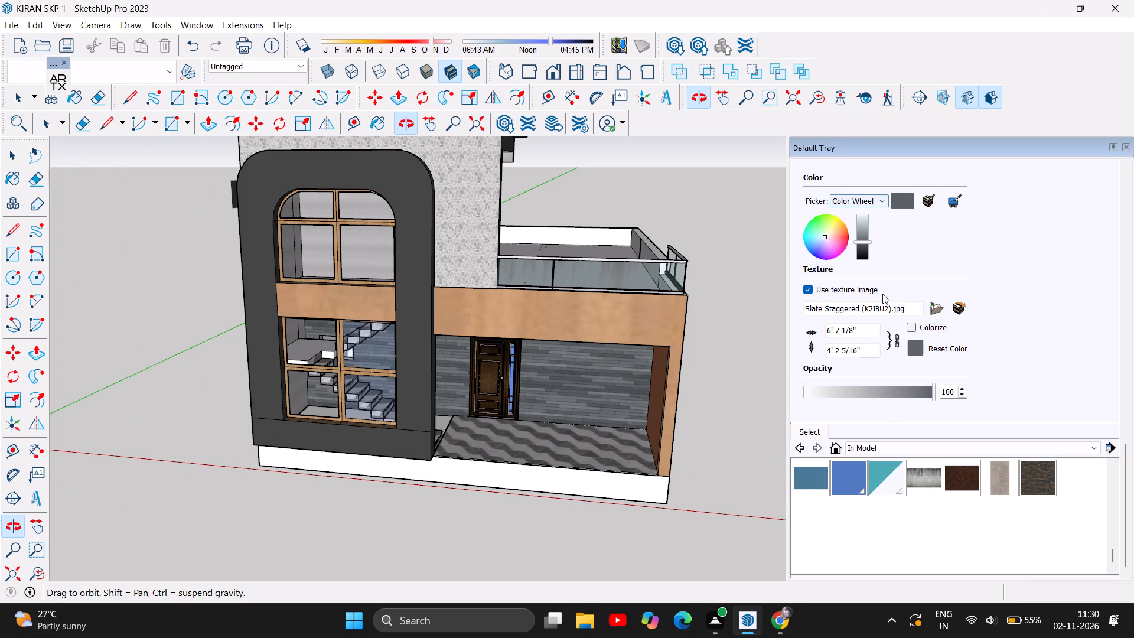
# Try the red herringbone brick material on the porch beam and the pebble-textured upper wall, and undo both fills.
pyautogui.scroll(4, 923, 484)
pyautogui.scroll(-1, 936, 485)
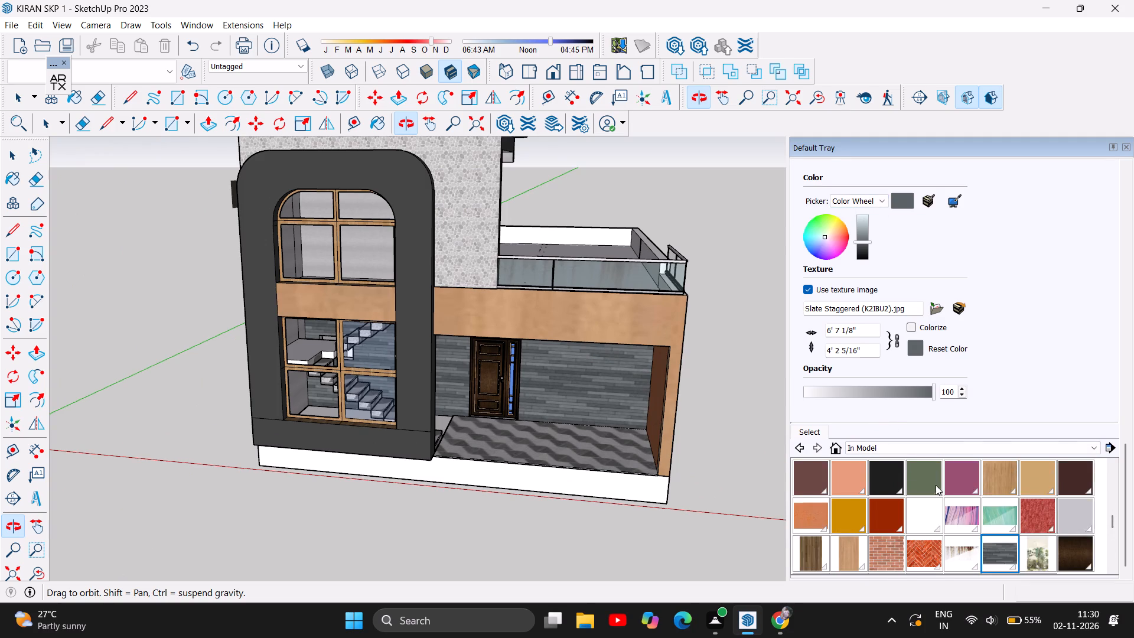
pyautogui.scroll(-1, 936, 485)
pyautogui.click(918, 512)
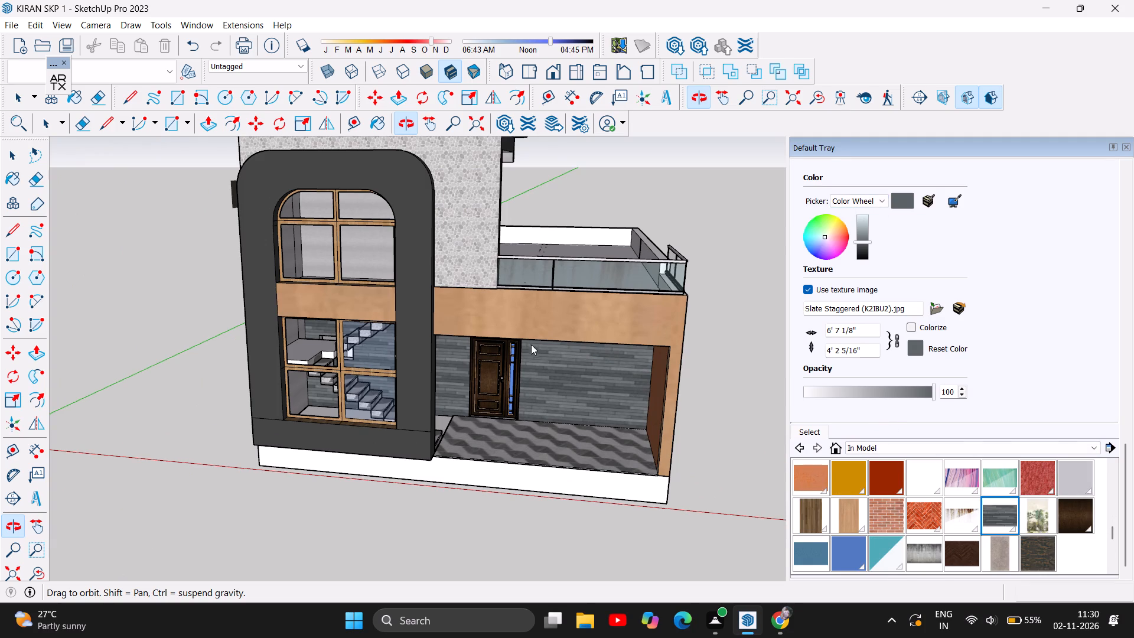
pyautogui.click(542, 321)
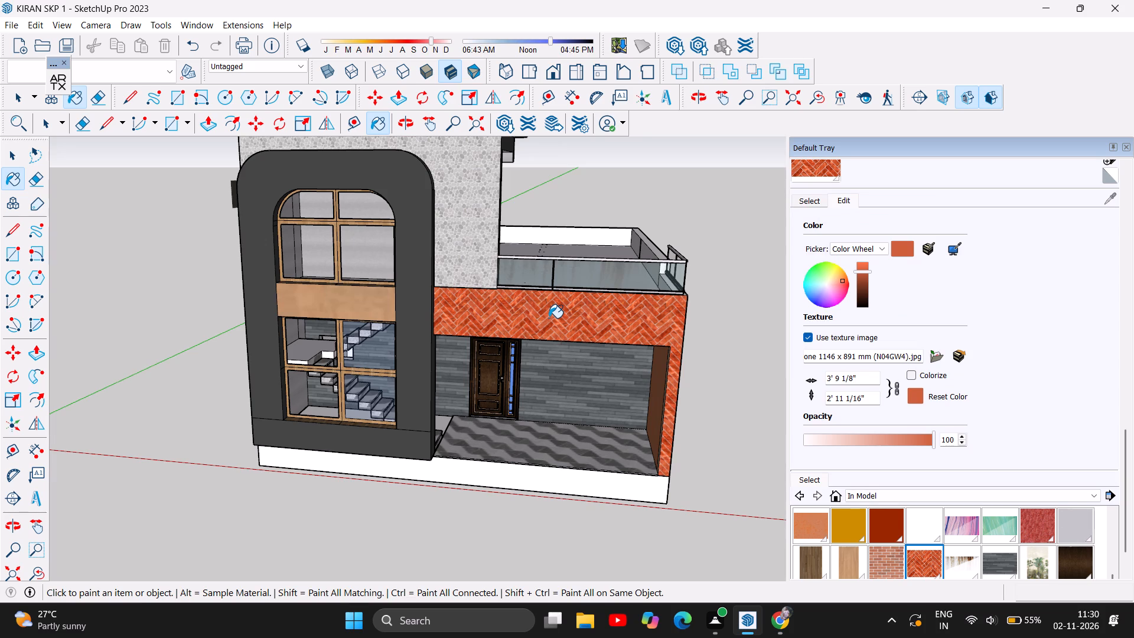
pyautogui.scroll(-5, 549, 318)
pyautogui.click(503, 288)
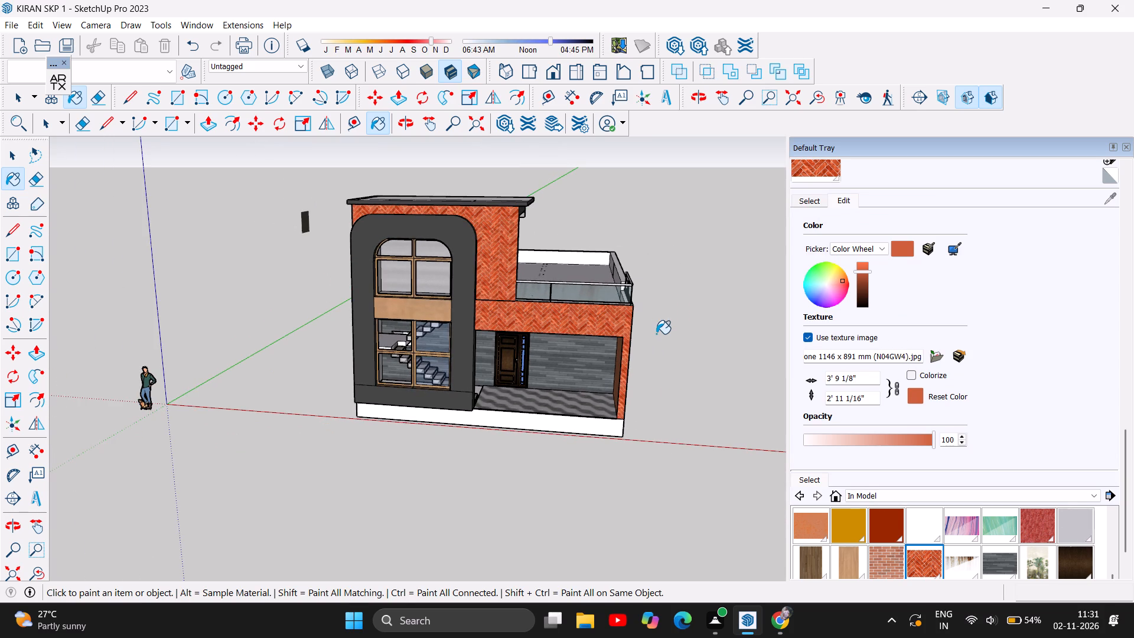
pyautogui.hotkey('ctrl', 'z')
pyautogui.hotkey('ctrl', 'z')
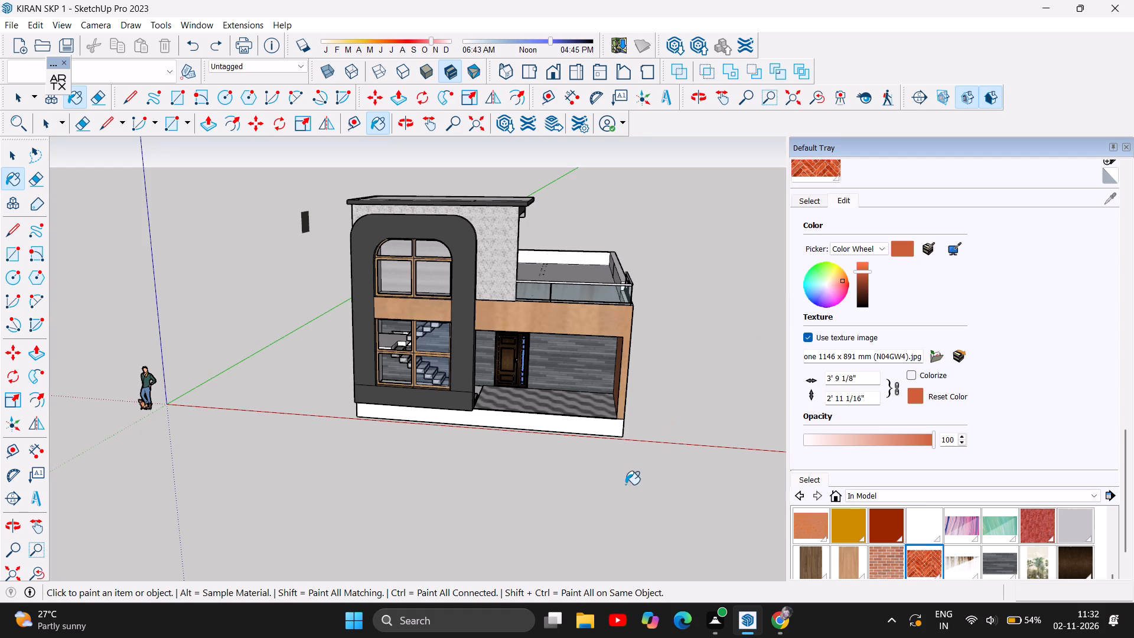
# Examine the house facade and the slate entrance porch from a distance and up close.
pyautogui.scroll(5, 624, 496)
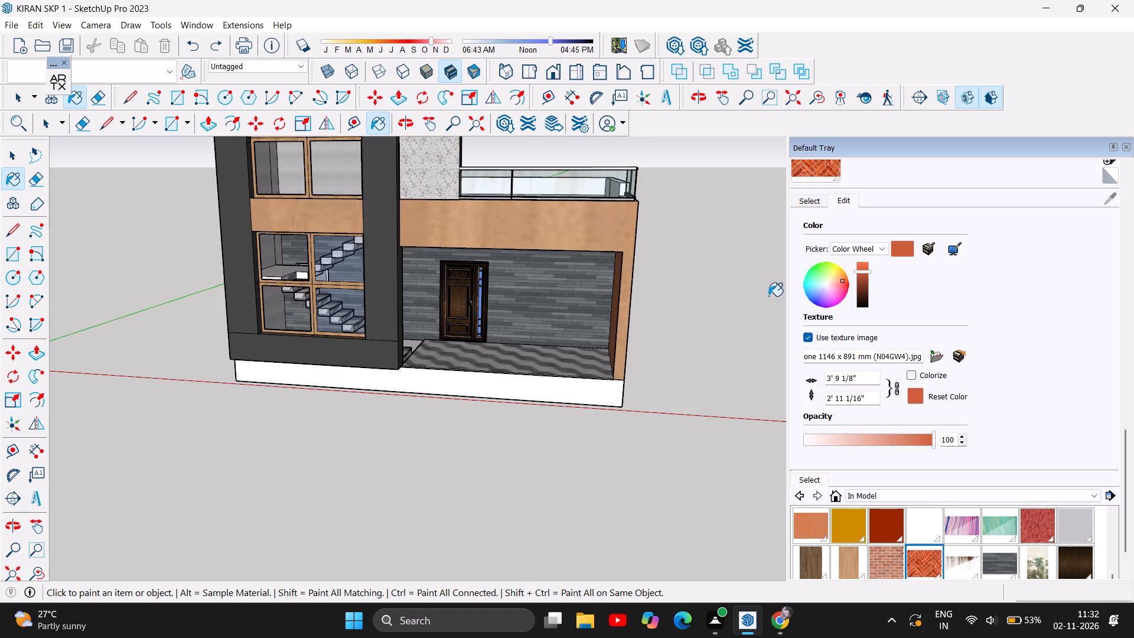
pyautogui.scroll(-3, 631, 335)
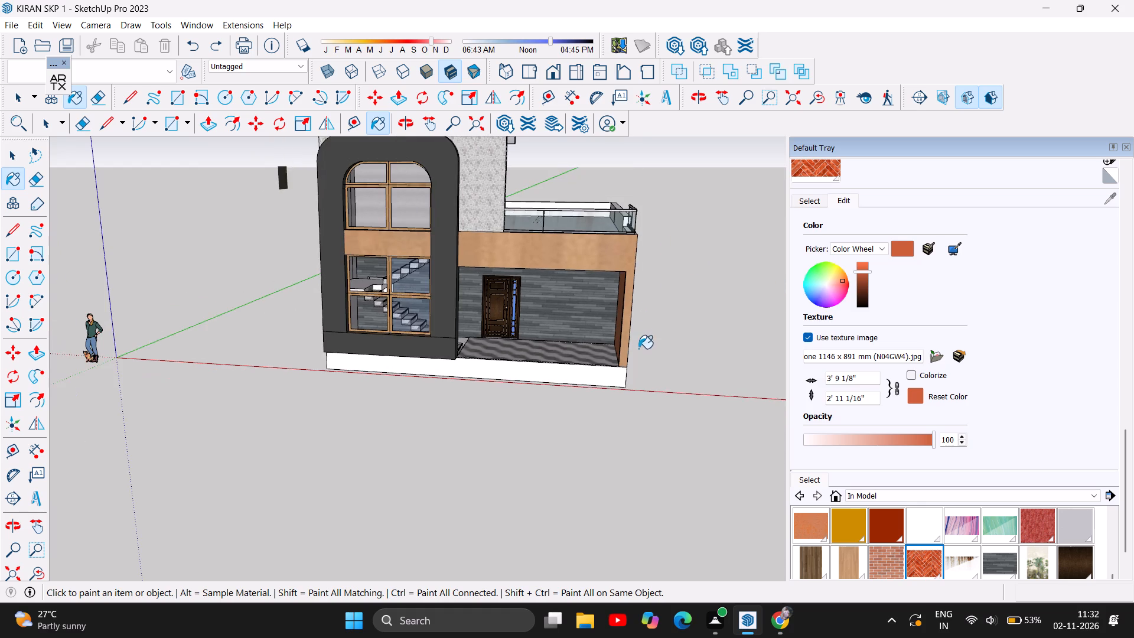
pyautogui.scroll(5, 663, 325)
pyautogui.scroll(-3, 663, 325)
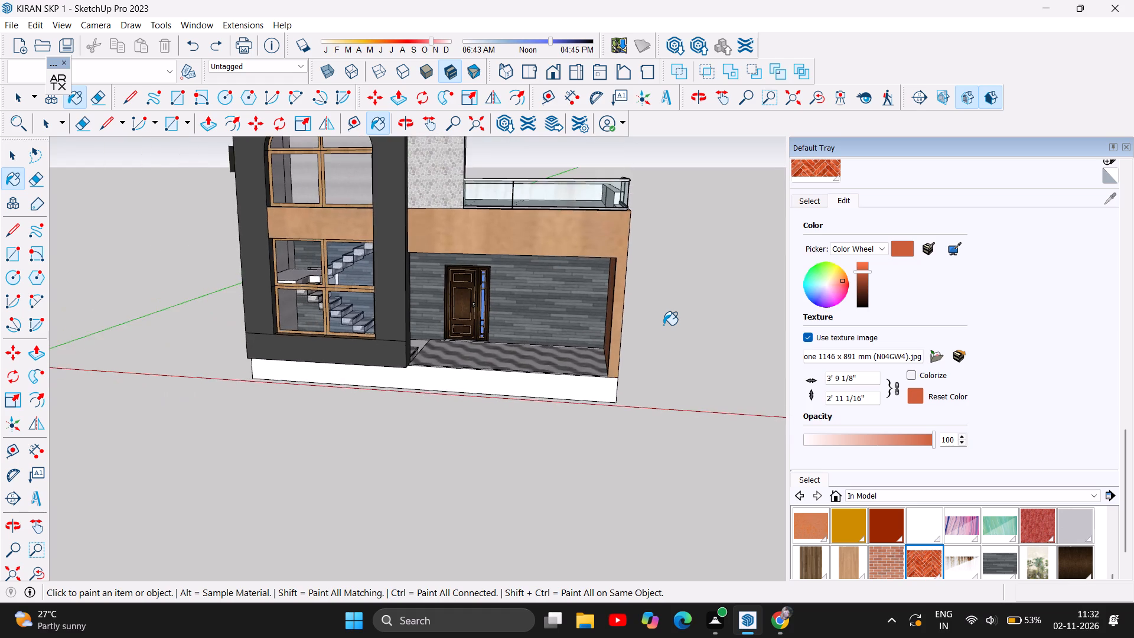
pyautogui.scroll(1, 663, 324)
pyautogui.scroll(-5, 661, 325)
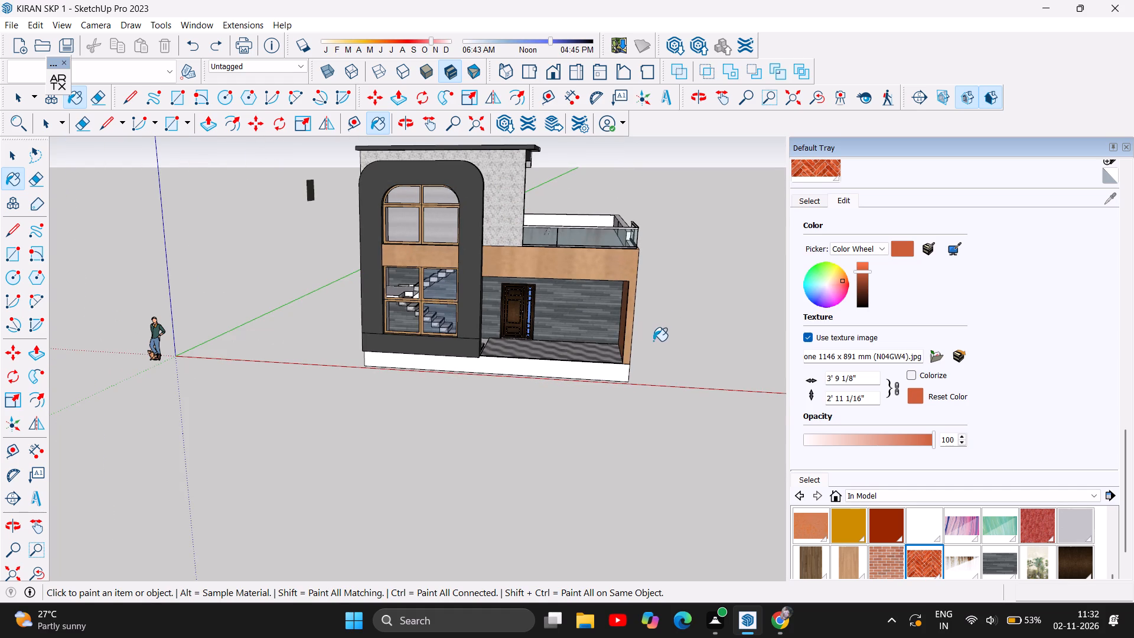
pyautogui.scroll(4, 628, 366)
pyautogui.scroll(3, 604, 295)
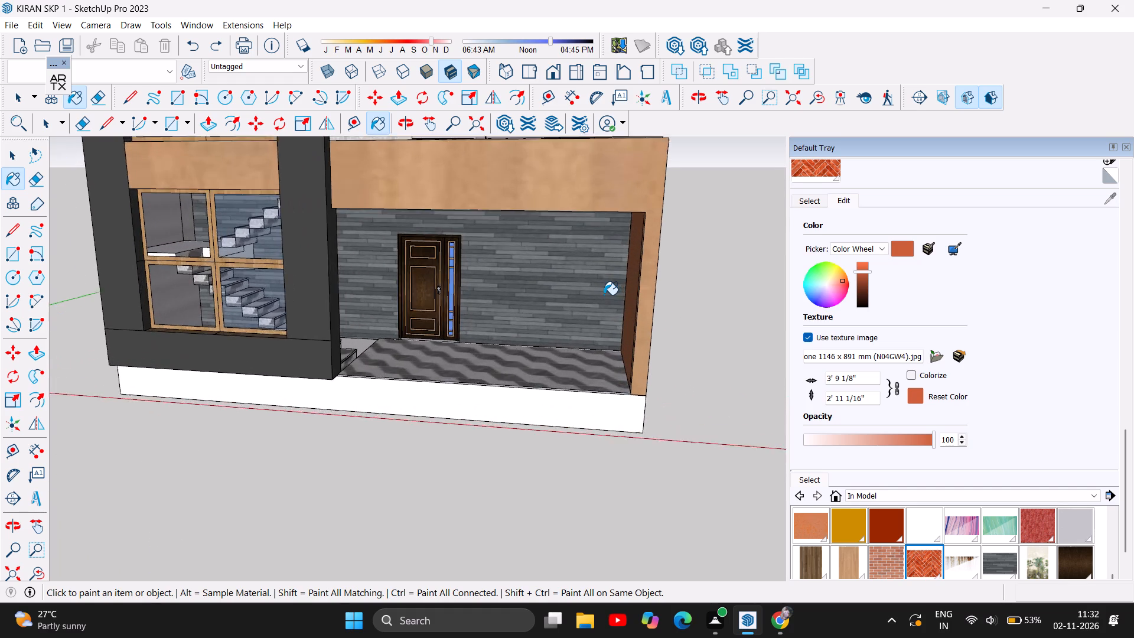
# Push/Pull the inner face of the light wood pillar at the porch's outer end toward the door by about 5' 8 13/16".
pyautogui.scroll(1, 604, 295)
pyautogui.scroll(4, 598, 354)
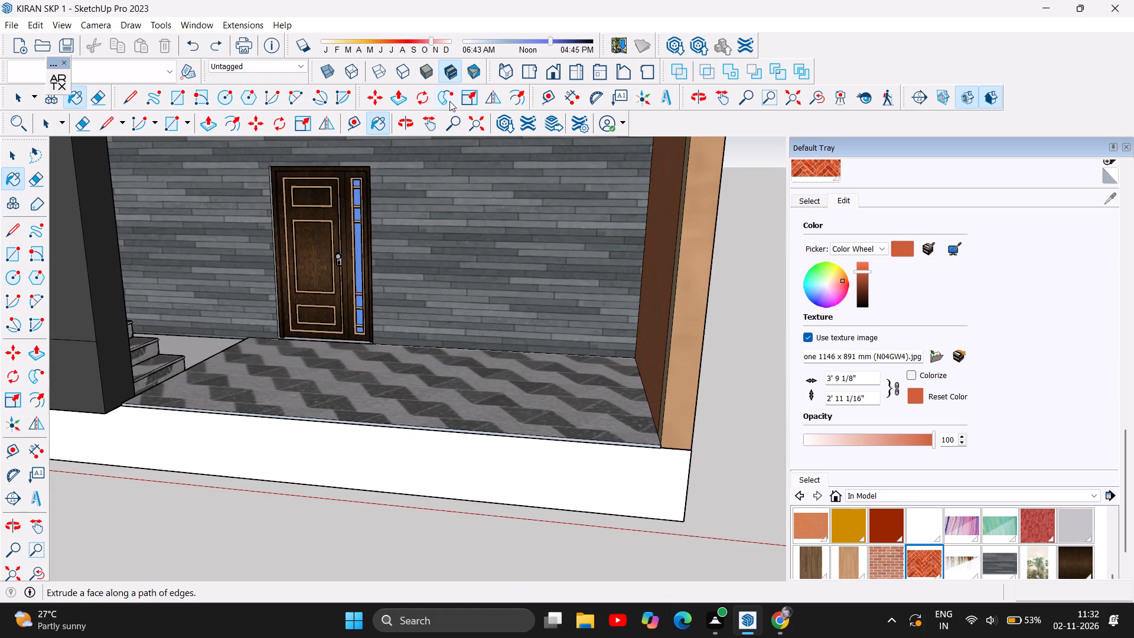
pyautogui.click(406, 122)
pyautogui.moveTo(302, 264); pyautogui.dragTo(400, 284)
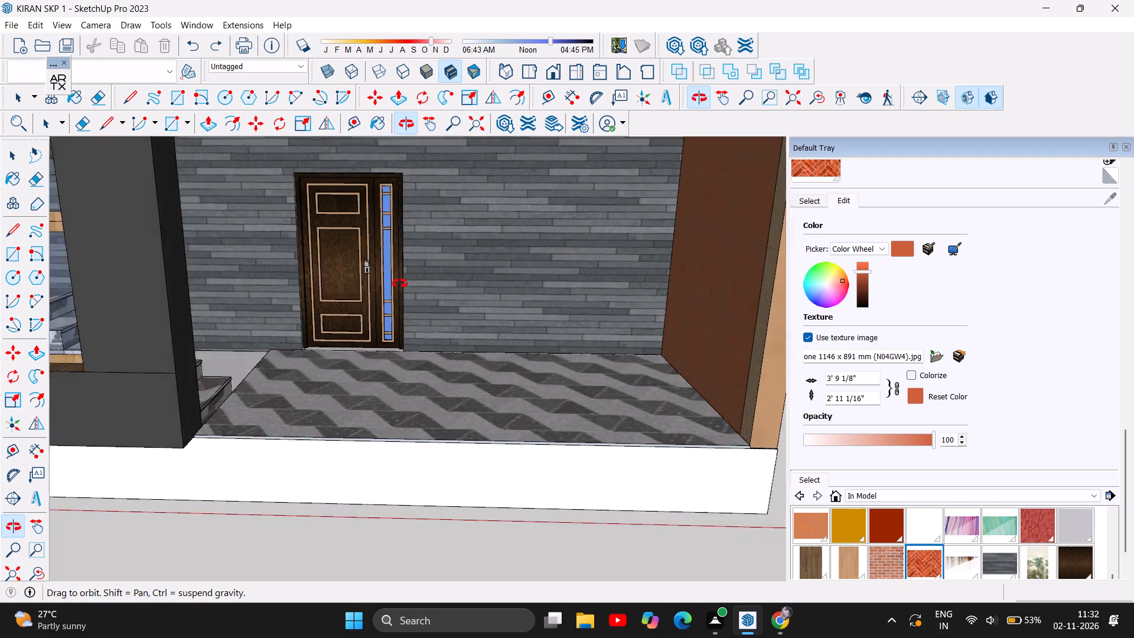
pyautogui.moveTo(400, 284); pyautogui.dragTo(475, 283)
pyautogui.scroll(-4, 487, 287)
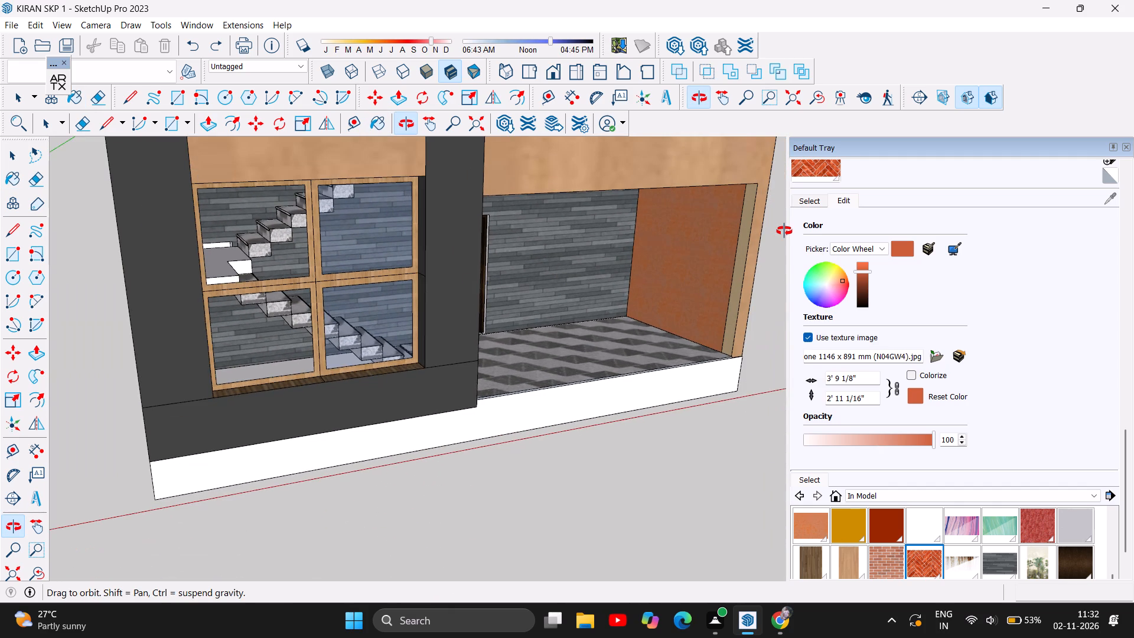
pyautogui.scroll(5, 784, 231)
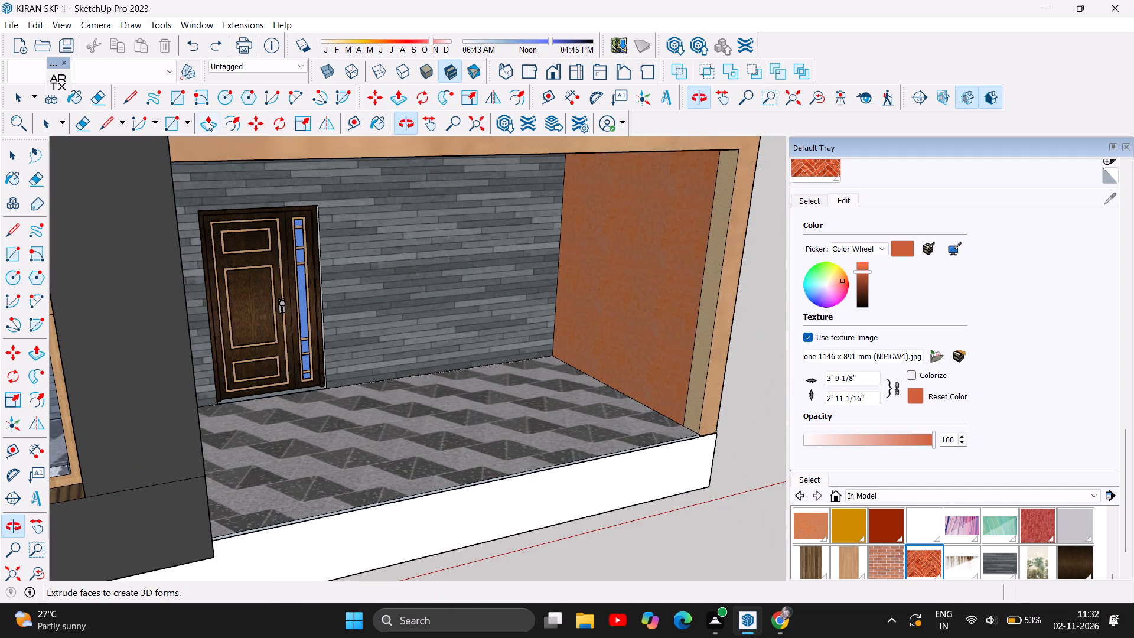
pyautogui.click(205, 118)
pyautogui.click(712, 281)
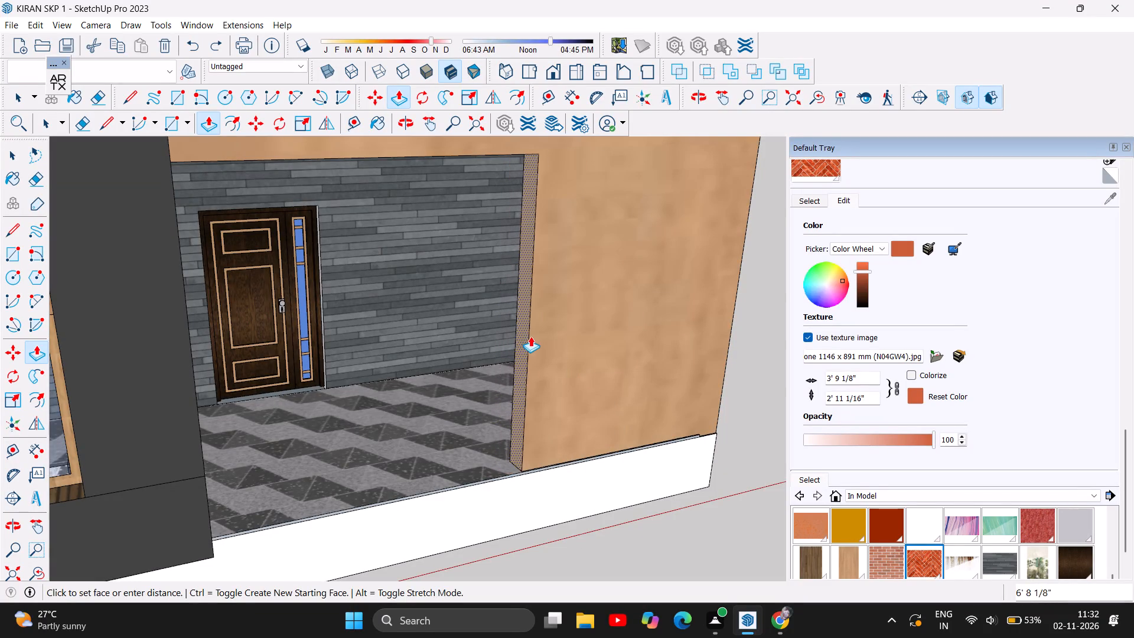
pyautogui.click(558, 331)
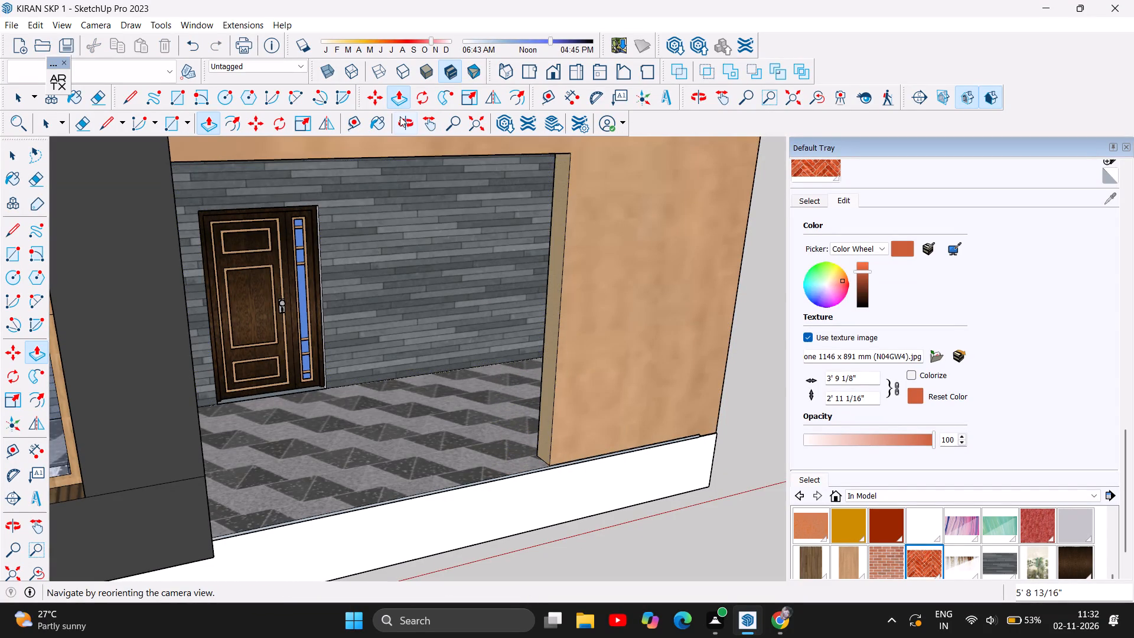
# Examine the widened porch pillar and the whole facade from the front, at an angle and from above.
pyautogui.click(400, 116)
pyautogui.scroll(-6, 391, 266)
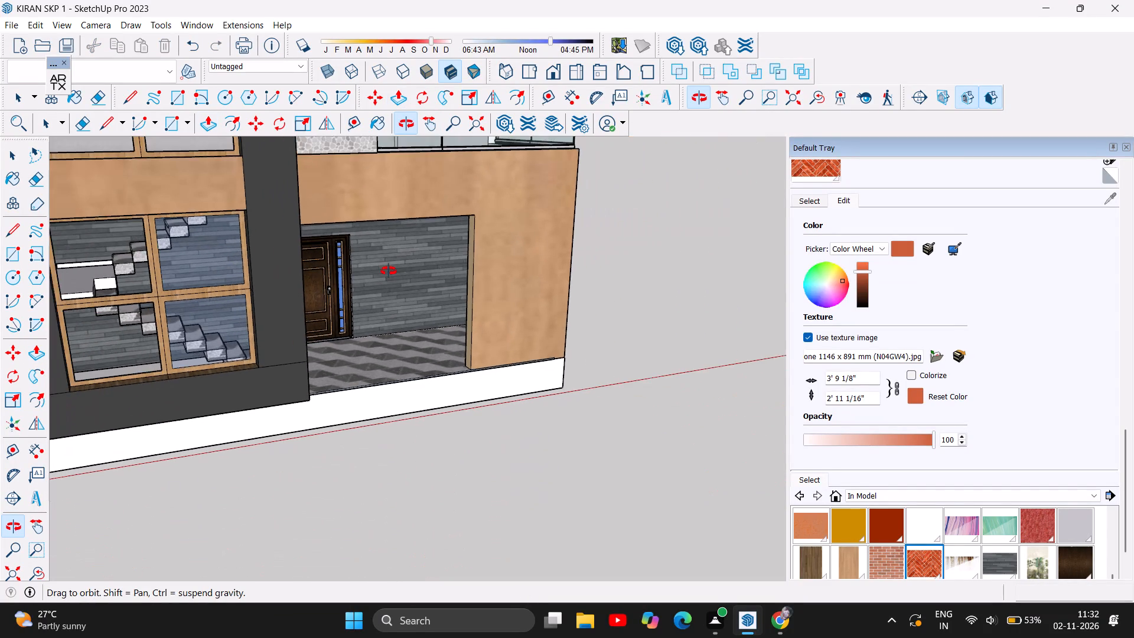
pyautogui.scroll(-3, 389, 271)
pyautogui.moveTo(663, 311); pyautogui.dragTo(475, 225)
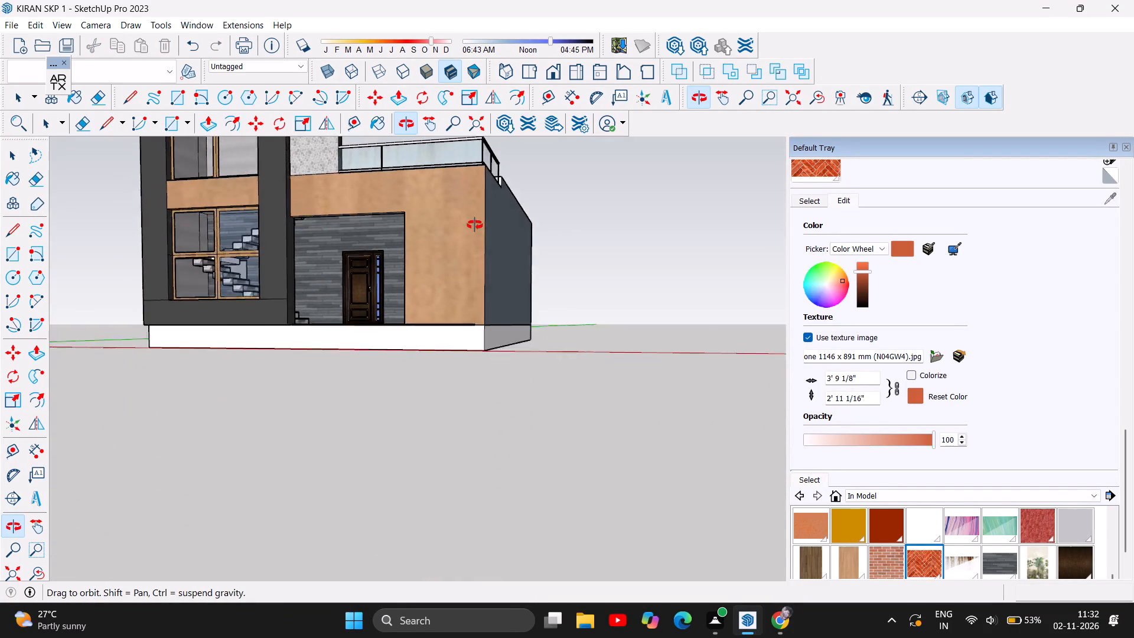
pyautogui.moveTo(475, 225); pyautogui.dragTo(660, 366)
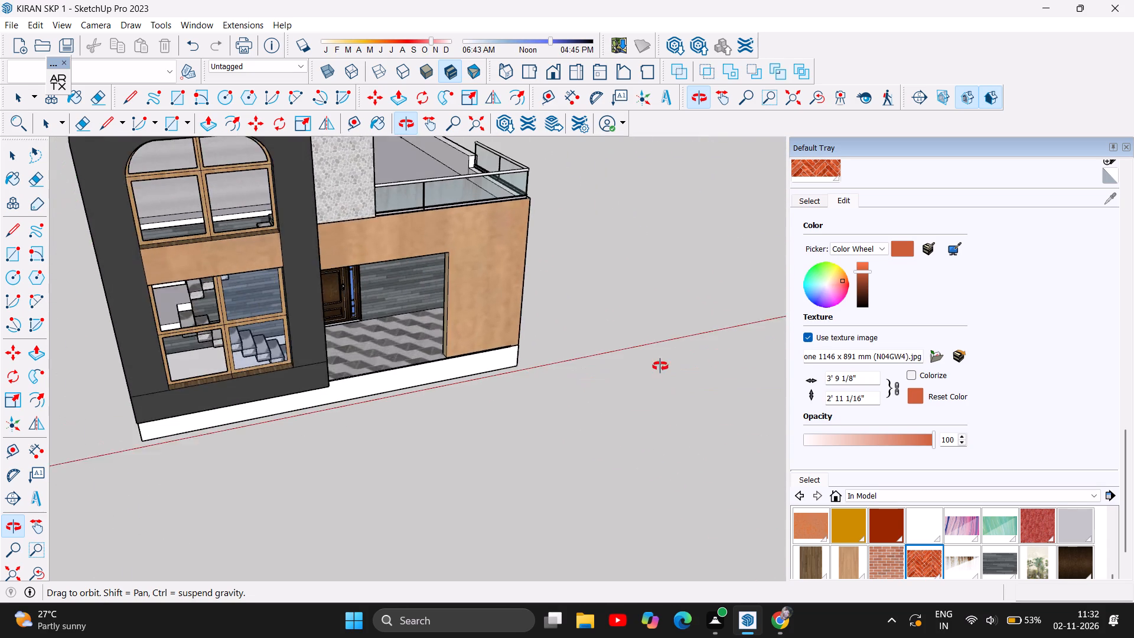
pyautogui.moveTo(660, 366); pyautogui.dragTo(669, 364)
pyautogui.scroll(-4, 259, 393)
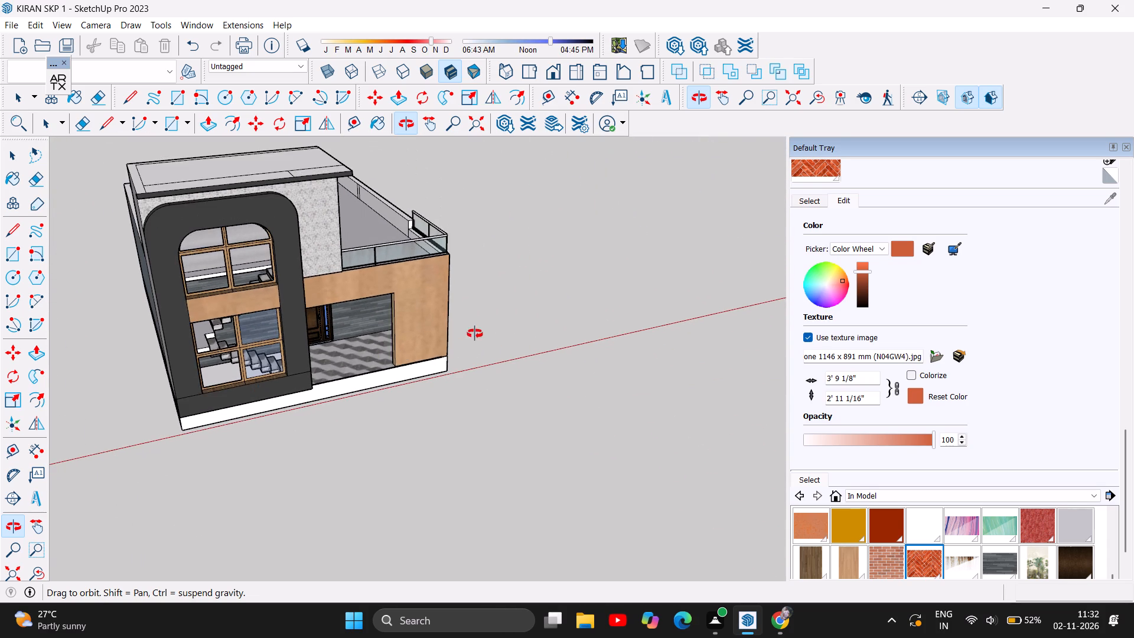
pyautogui.moveTo(475, 333); pyautogui.dragTo(356, 222)
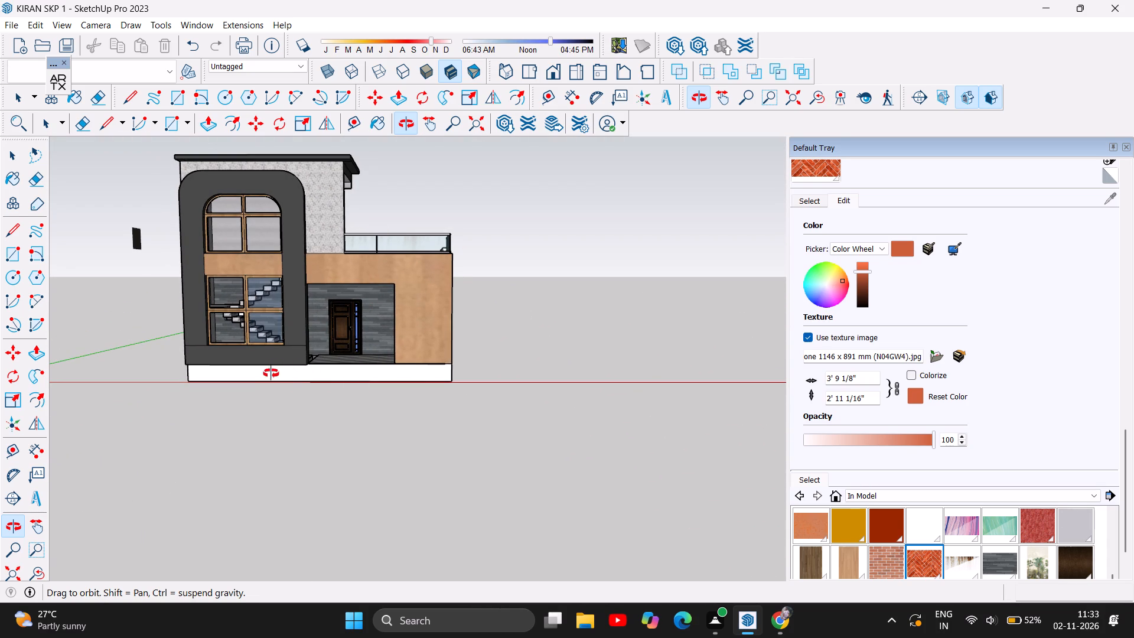
pyautogui.scroll(3, 256, 320)
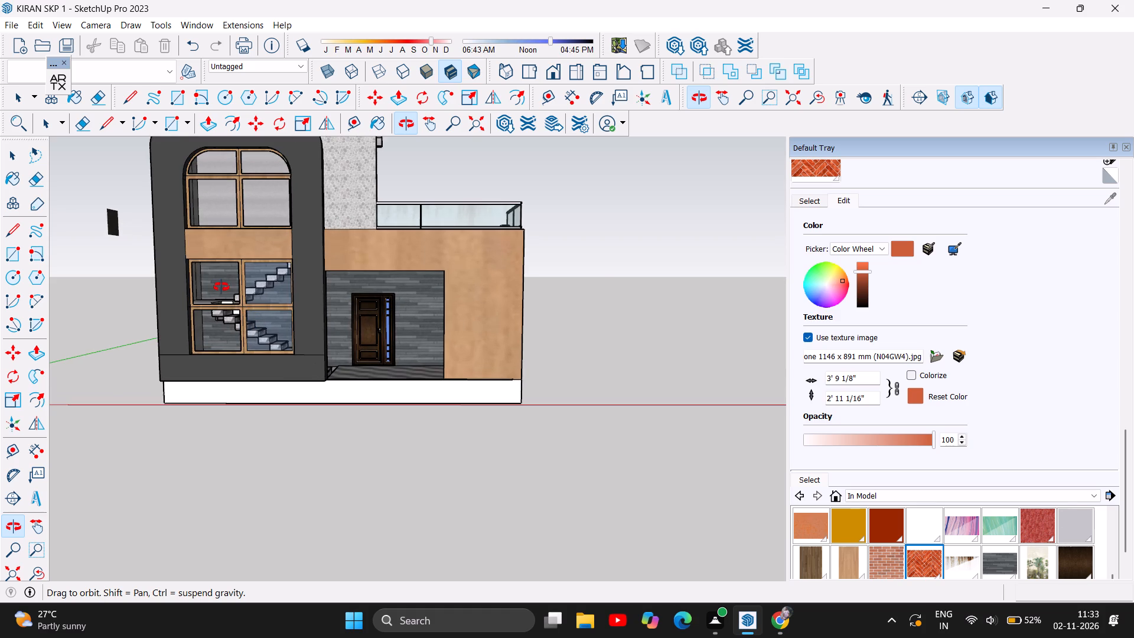
pyautogui.scroll(6, 221, 287)
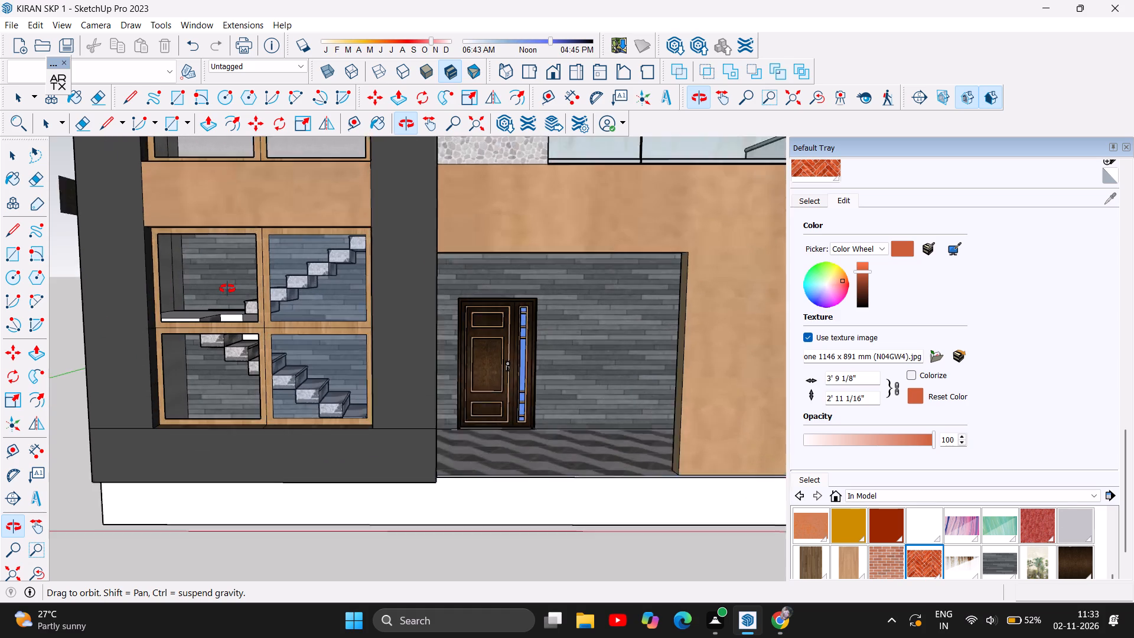
pyautogui.scroll(1, 227, 289)
pyautogui.scroll(-4, 336, 392)
pyautogui.moveTo(285, 392); pyautogui.dragTo(288, 390)
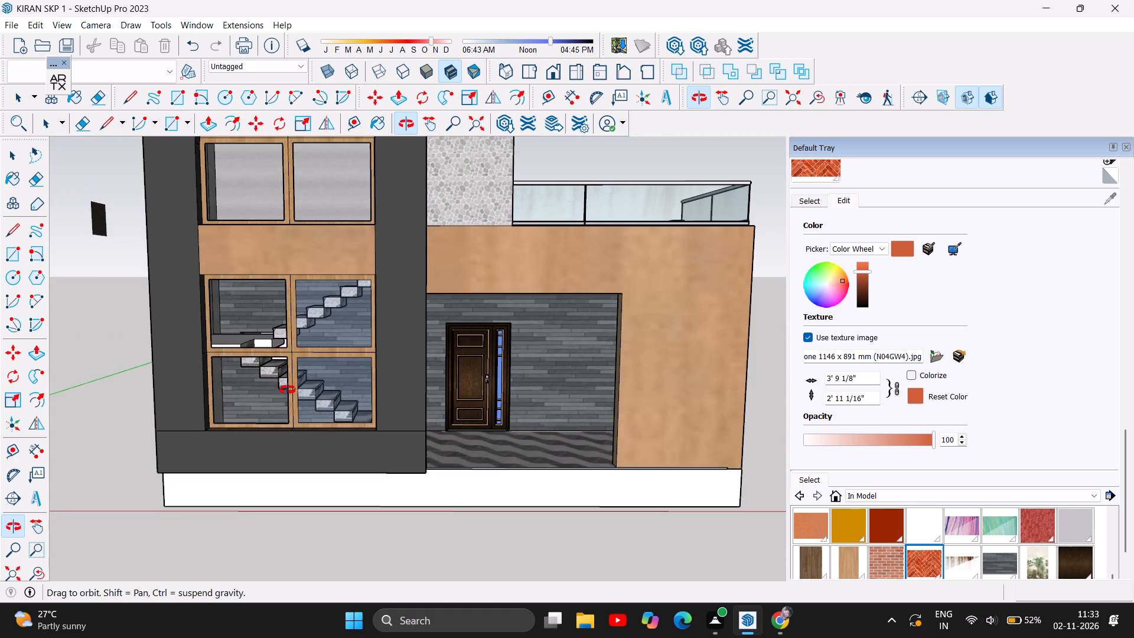
pyautogui.moveTo(288, 390); pyautogui.dragTo(257, 515)
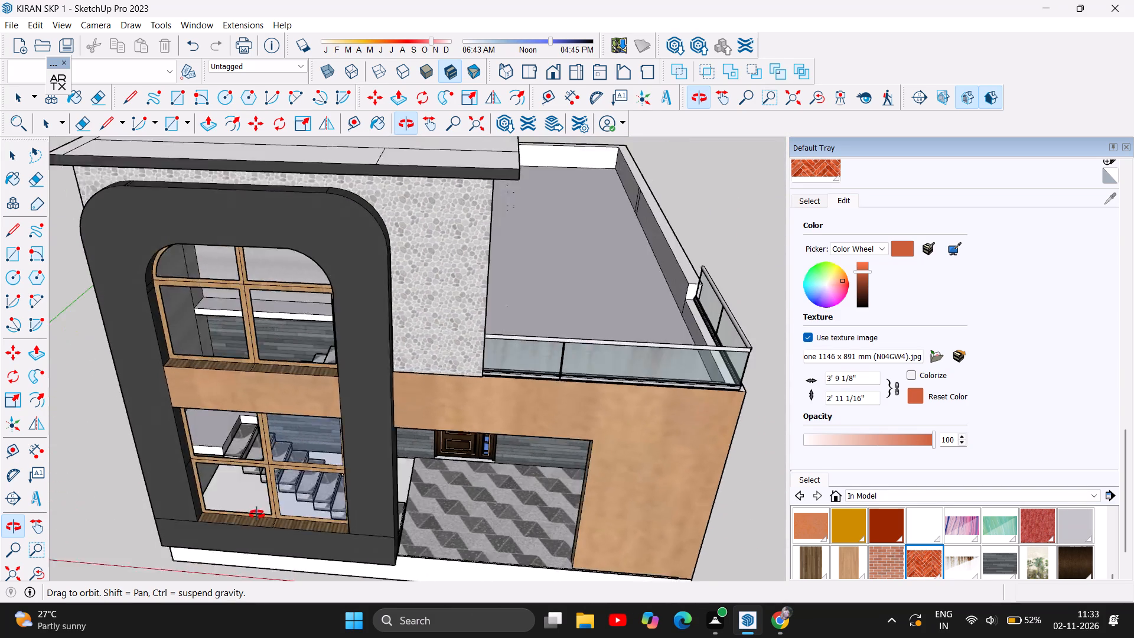
pyautogui.moveTo(257, 515); pyautogui.dragTo(304, 420)
pyautogui.click(304, 420)
pyautogui.scroll(-2, 302, 420)
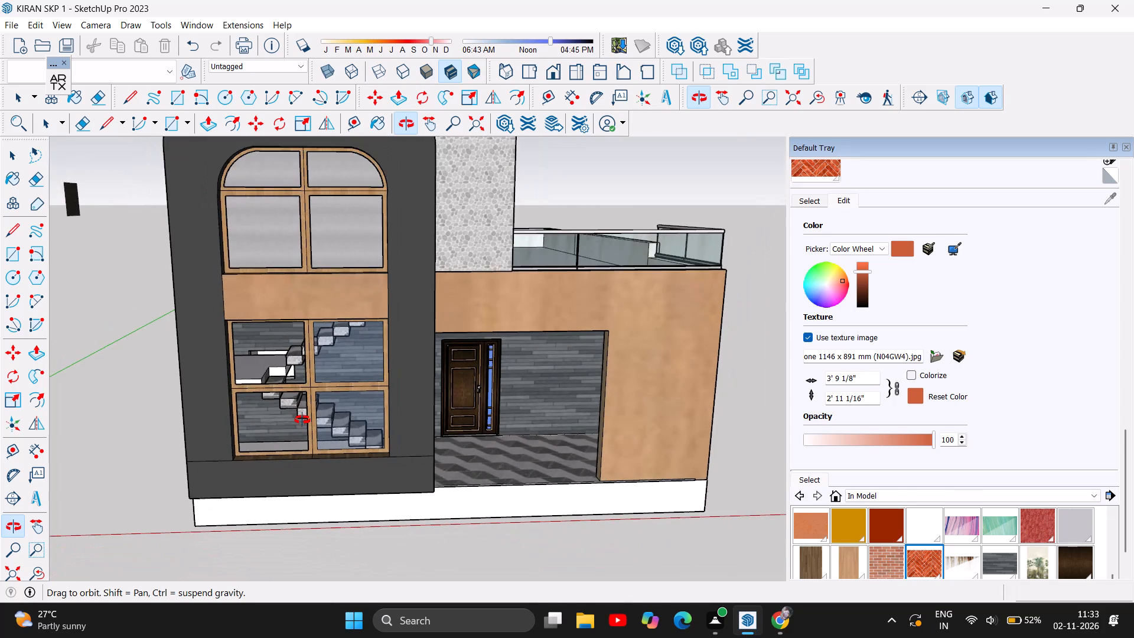
pyautogui.scroll(-3, 302, 420)
pyautogui.scroll(-2, 916, 548)
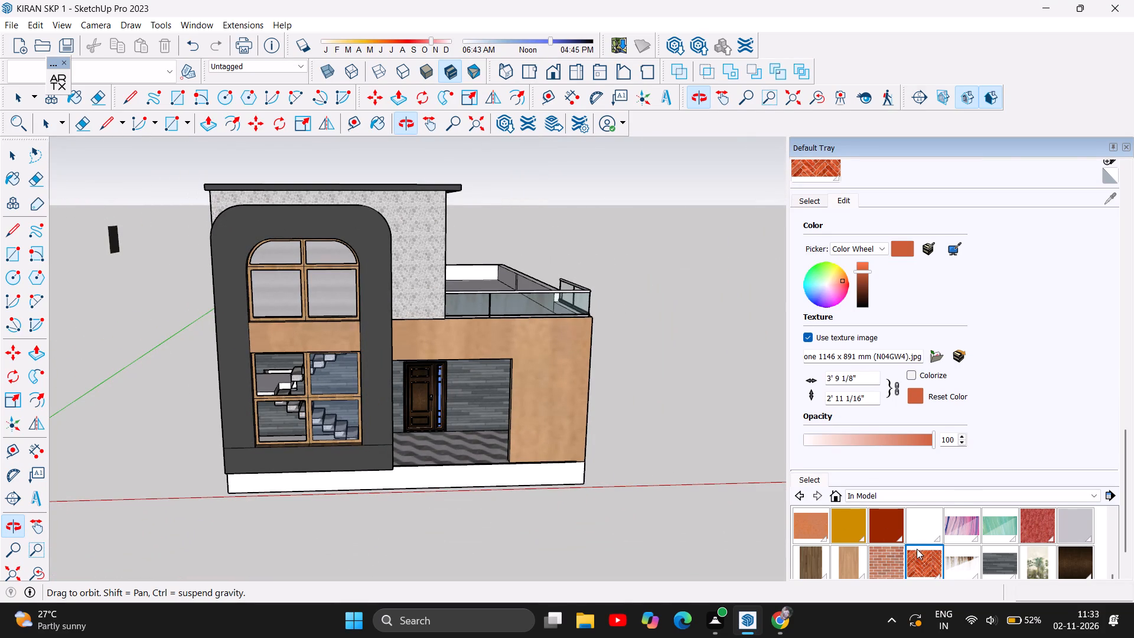
# Paint the pebble-textured upper-floor wall beside the dark arched frame with the light wood material (4.jpg).
pyautogui.scroll(3, 859, 549)
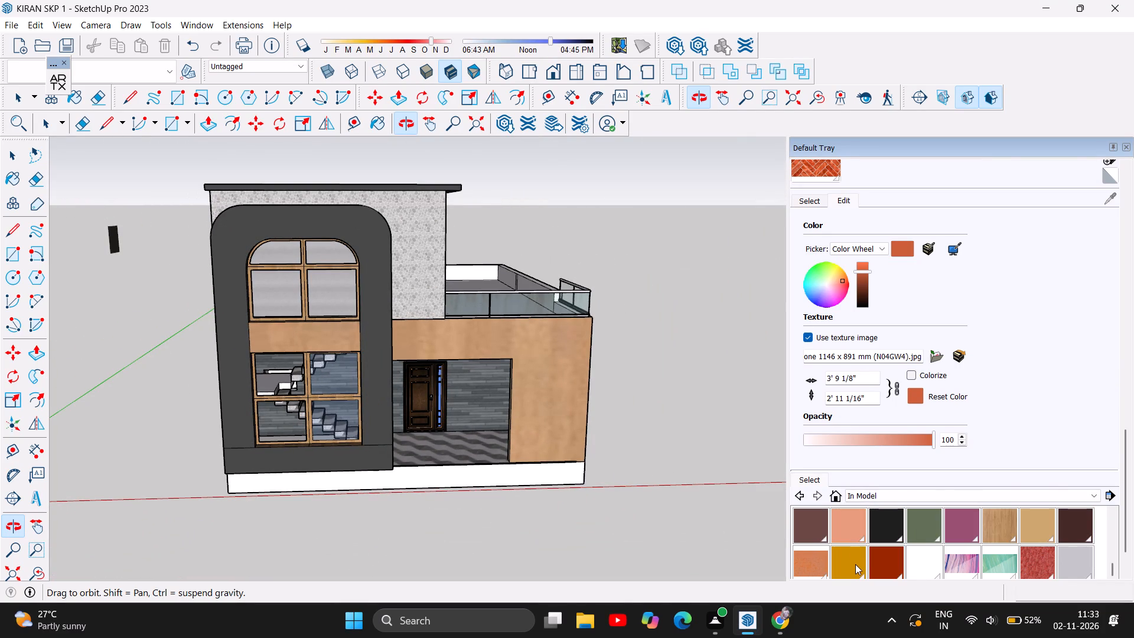
pyautogui.scroll(-2, 868, 543)
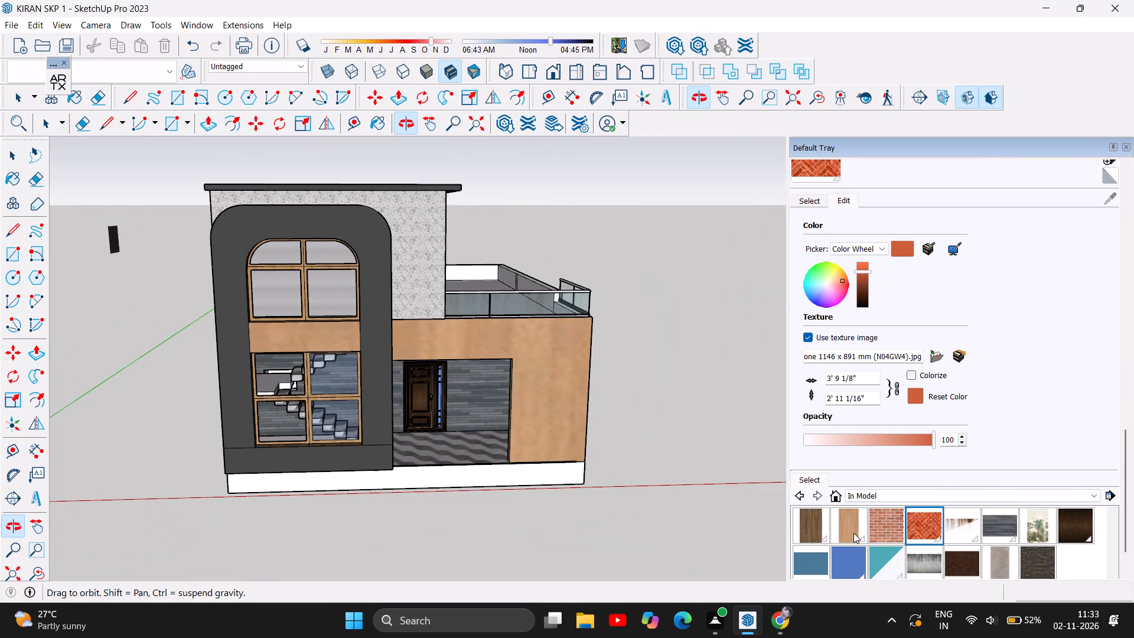
pyautogui.click(853, 530)
pyautogui.click(423, 230)
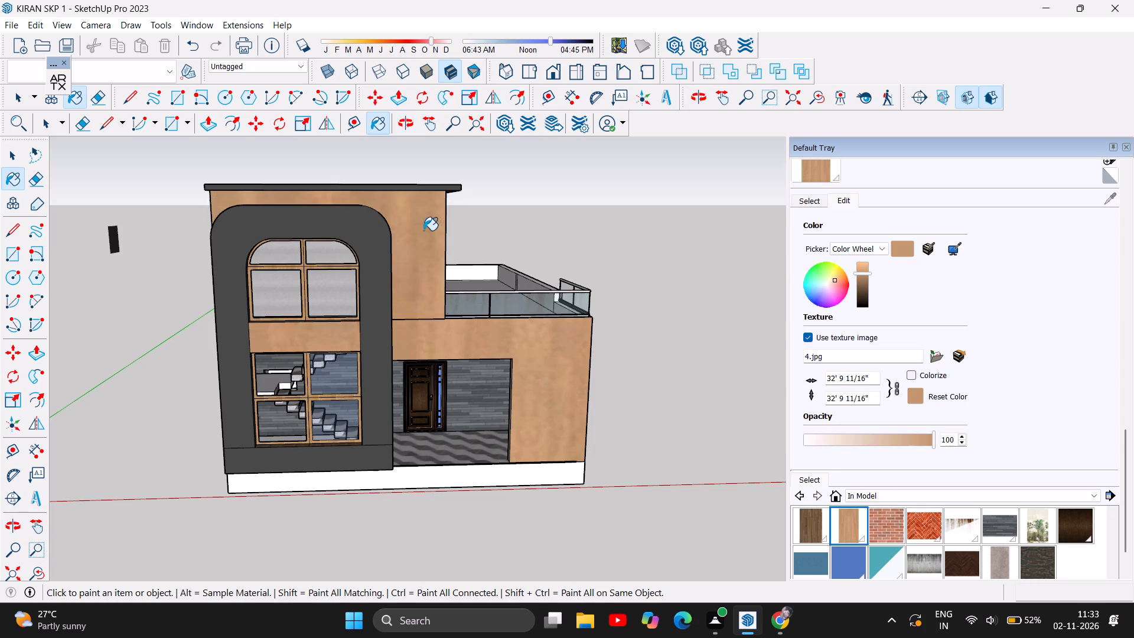
# Check the light wood upper wall against the rest of the facade from near and far.
pyautogui.scroll(-3, 375, 416)
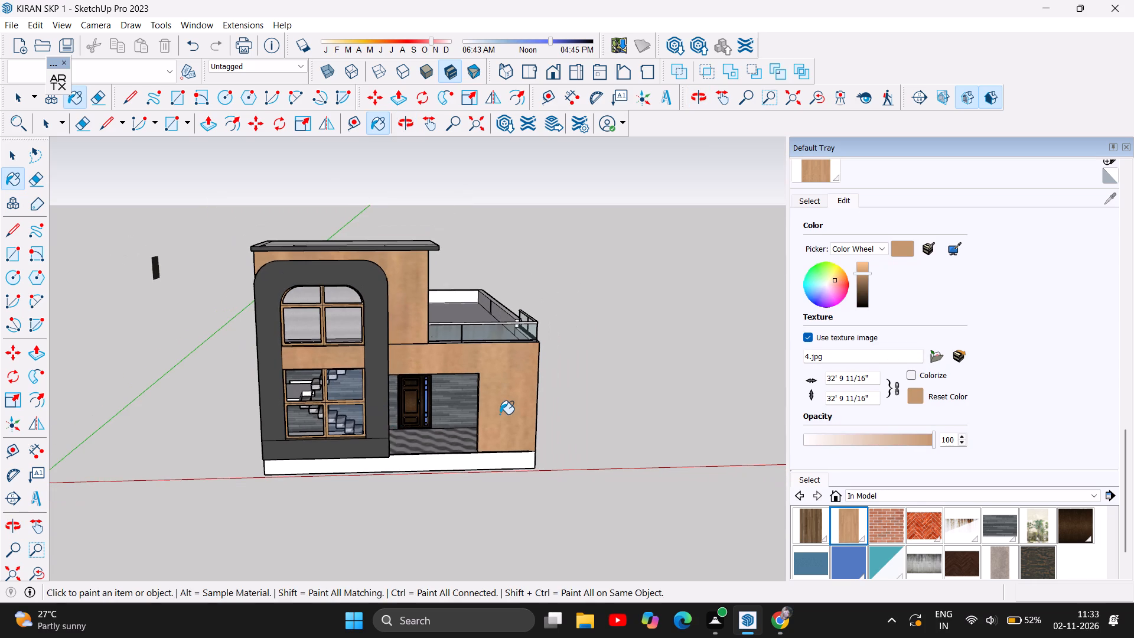
pyautogui.scroll(5, 499, 435)
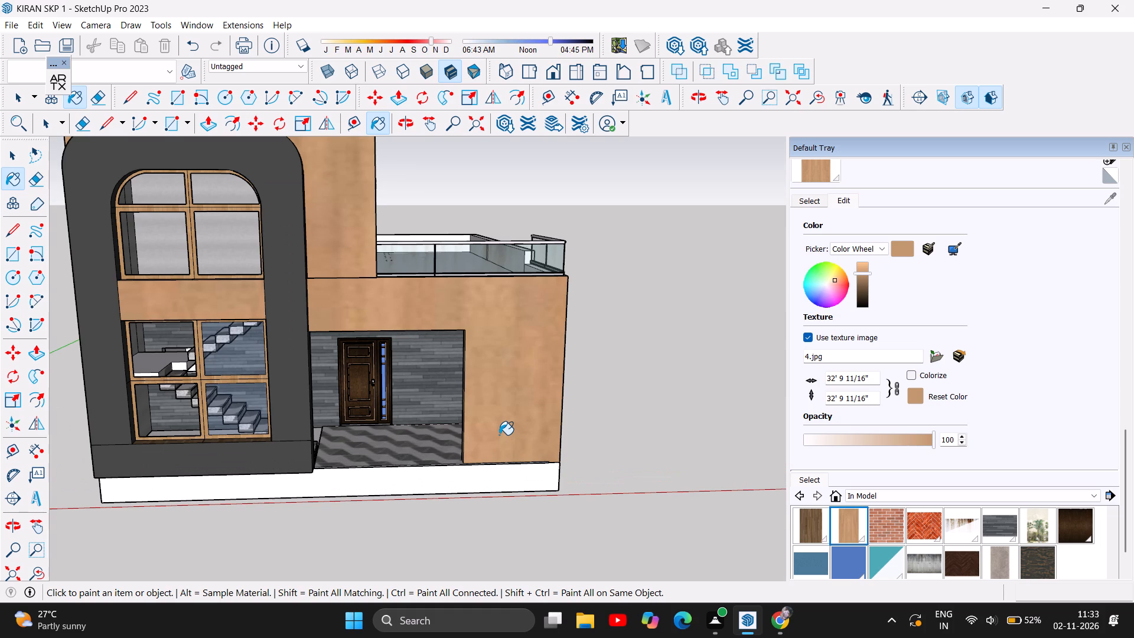
pyautogui.scroll(-3, 499, 435)
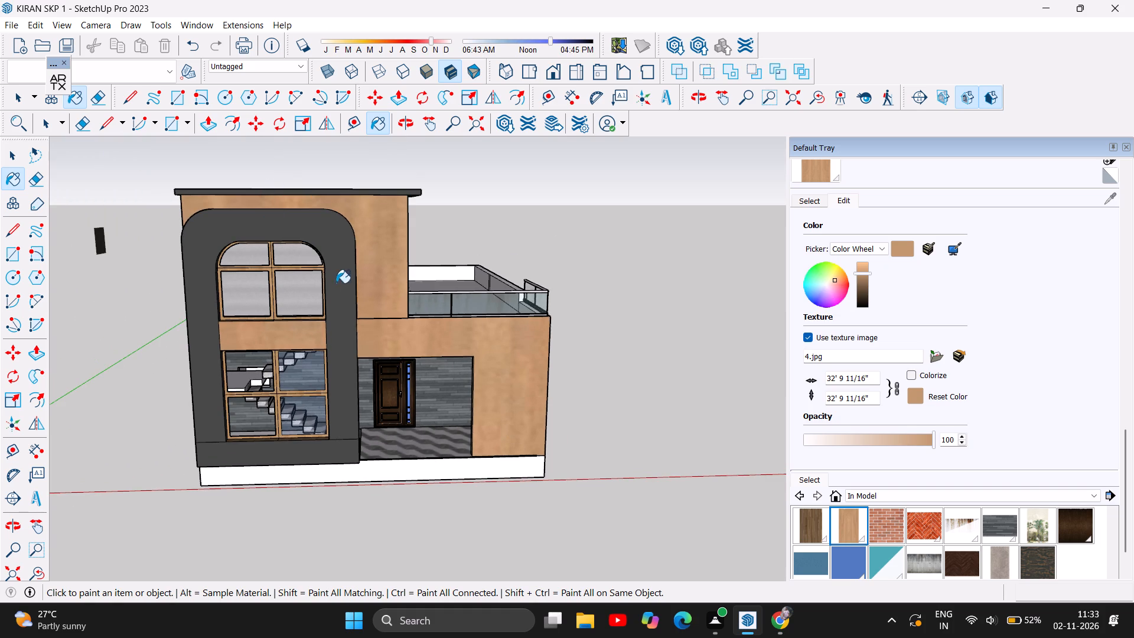
pyautogui.scroll(3, 364, 268)
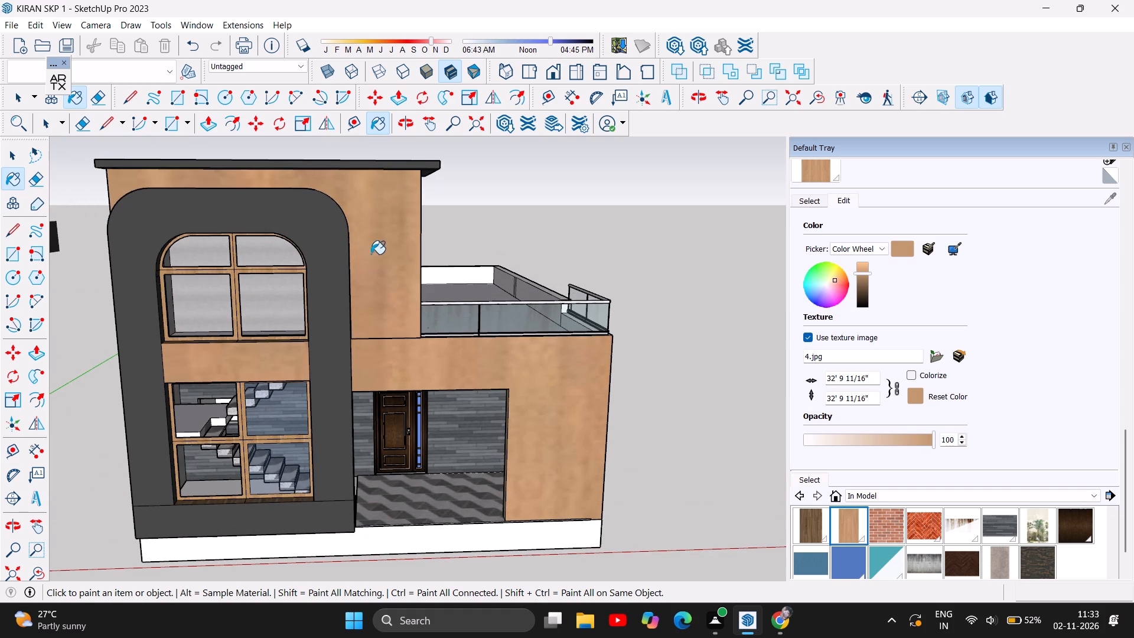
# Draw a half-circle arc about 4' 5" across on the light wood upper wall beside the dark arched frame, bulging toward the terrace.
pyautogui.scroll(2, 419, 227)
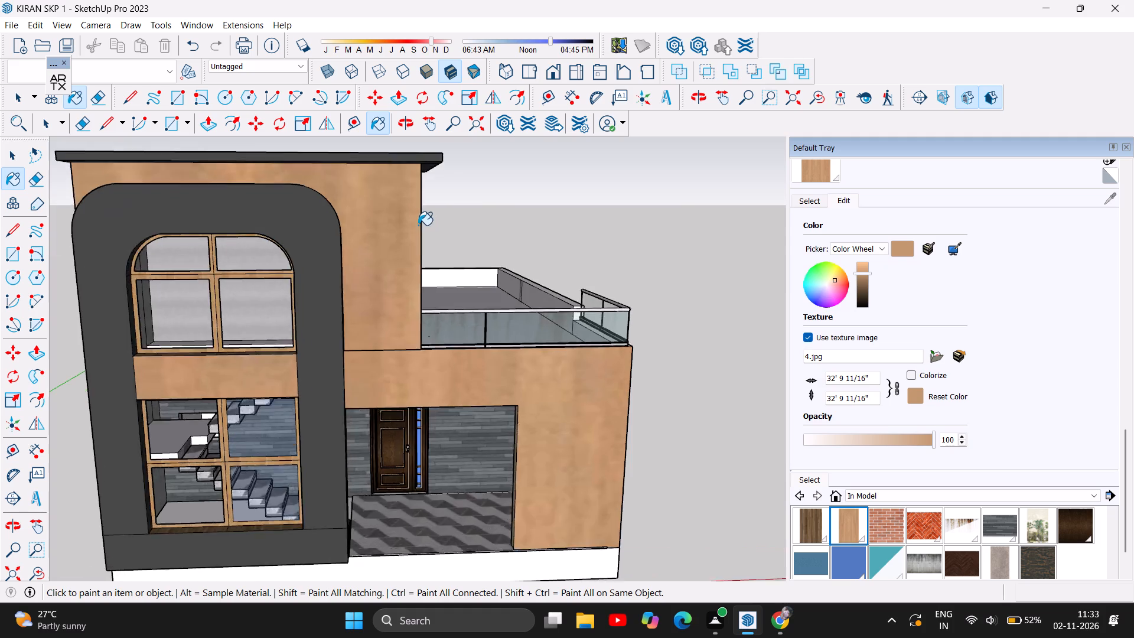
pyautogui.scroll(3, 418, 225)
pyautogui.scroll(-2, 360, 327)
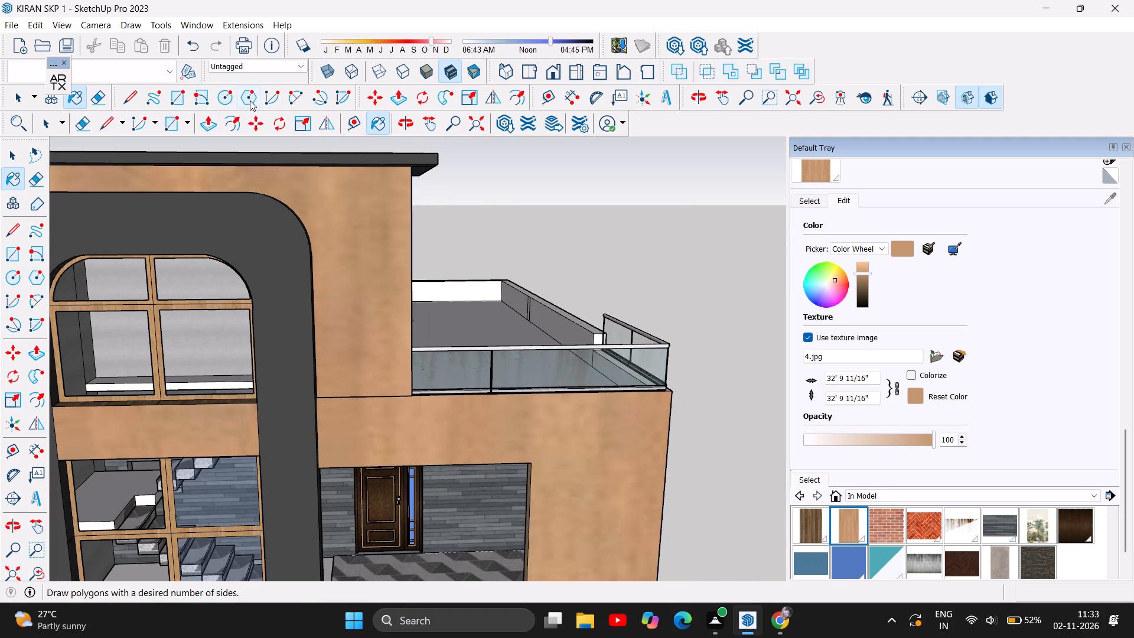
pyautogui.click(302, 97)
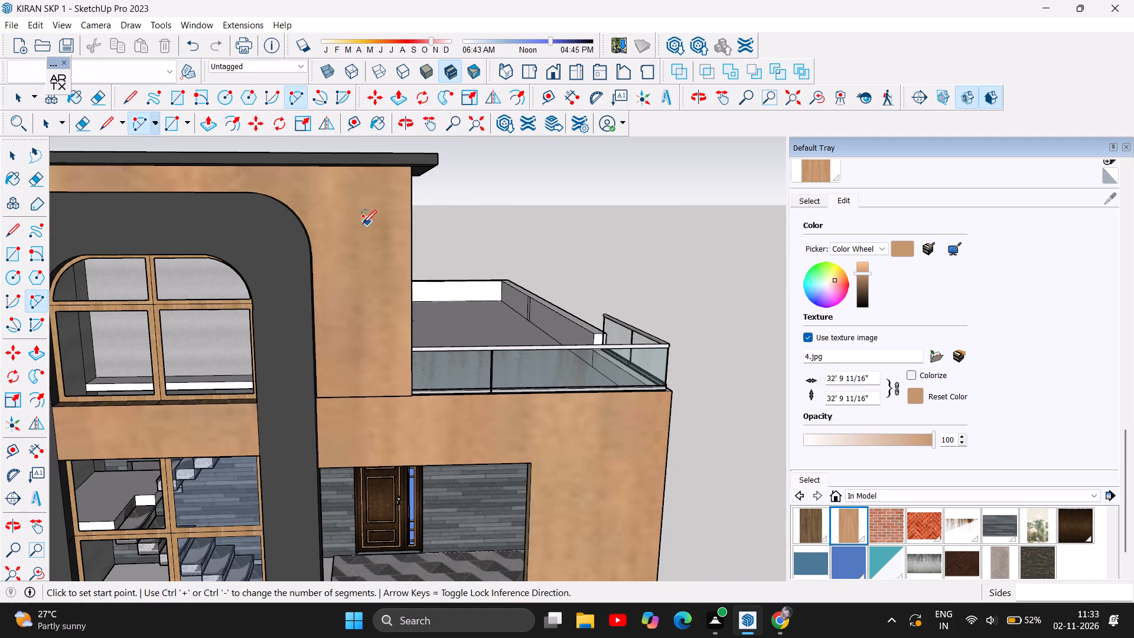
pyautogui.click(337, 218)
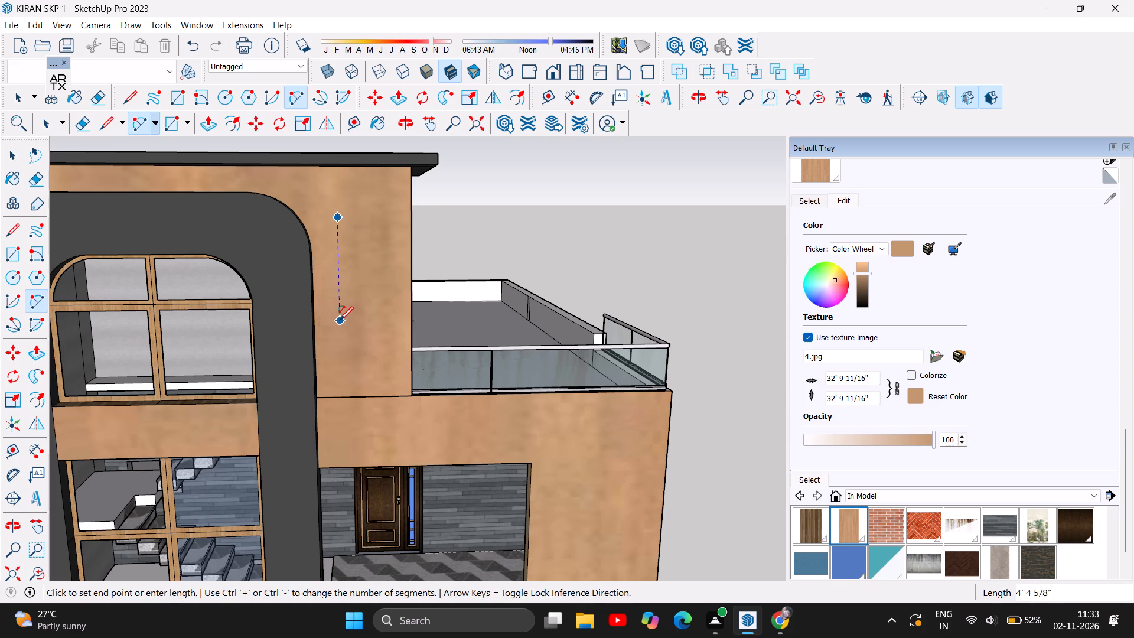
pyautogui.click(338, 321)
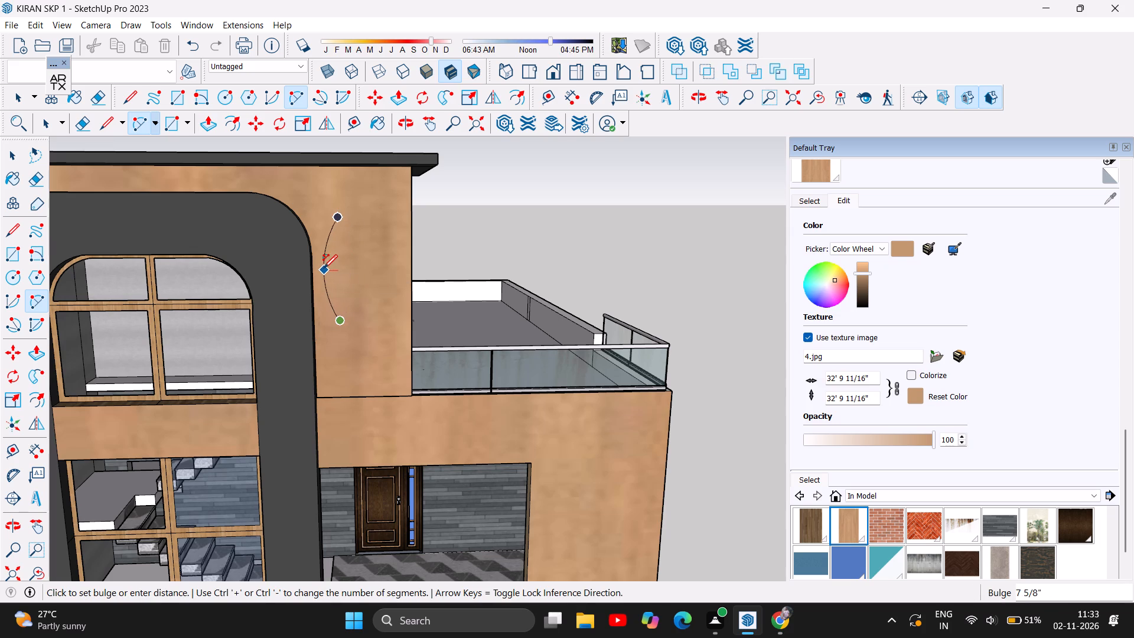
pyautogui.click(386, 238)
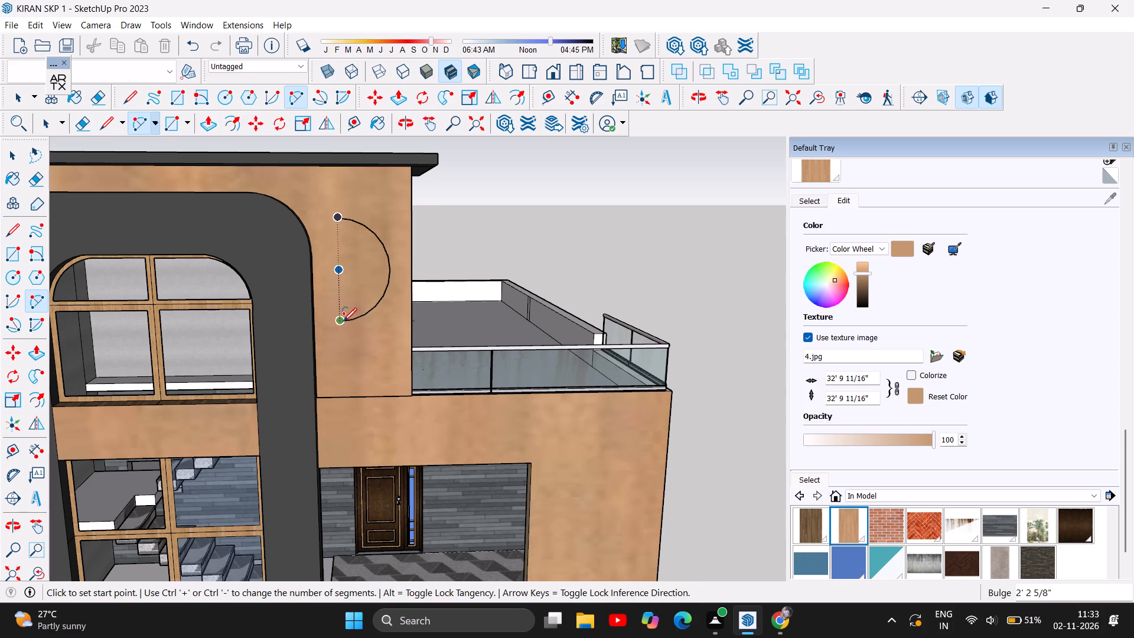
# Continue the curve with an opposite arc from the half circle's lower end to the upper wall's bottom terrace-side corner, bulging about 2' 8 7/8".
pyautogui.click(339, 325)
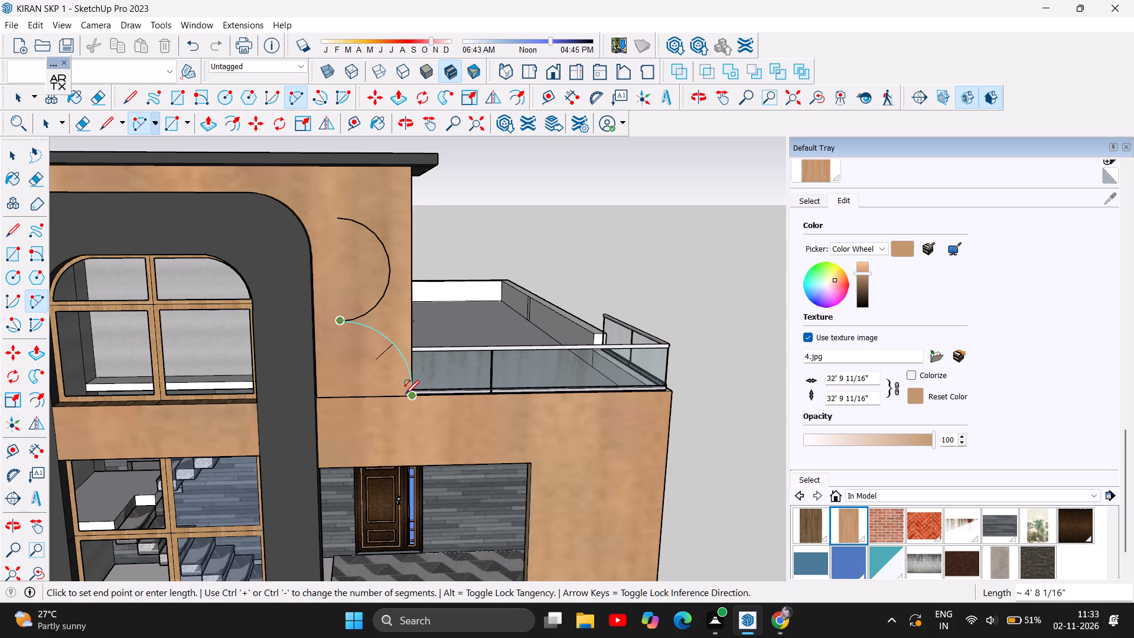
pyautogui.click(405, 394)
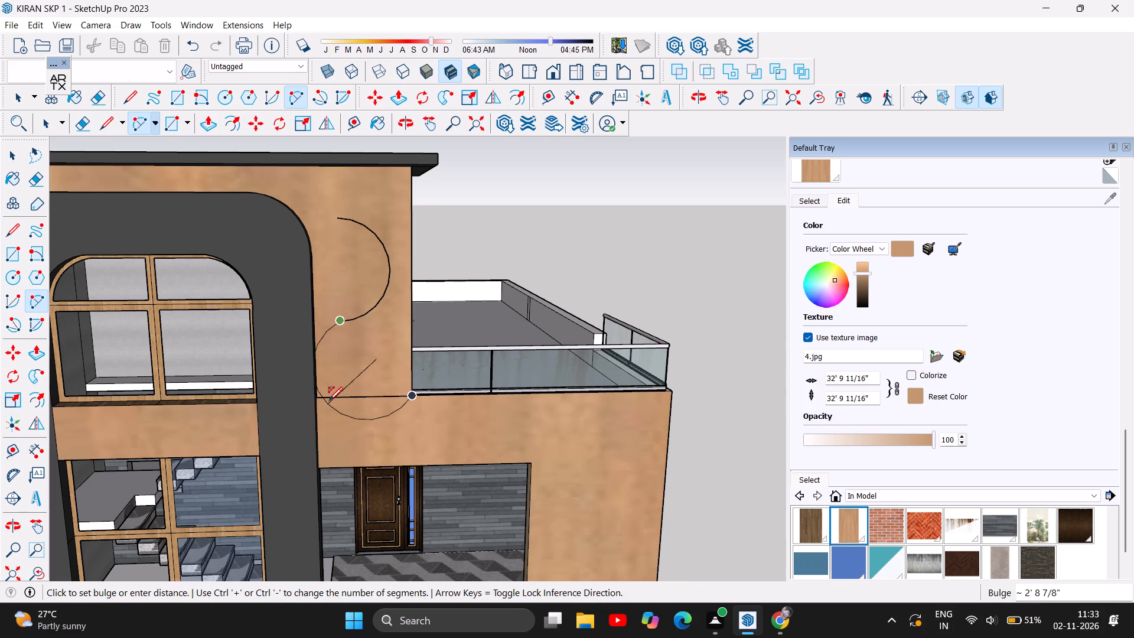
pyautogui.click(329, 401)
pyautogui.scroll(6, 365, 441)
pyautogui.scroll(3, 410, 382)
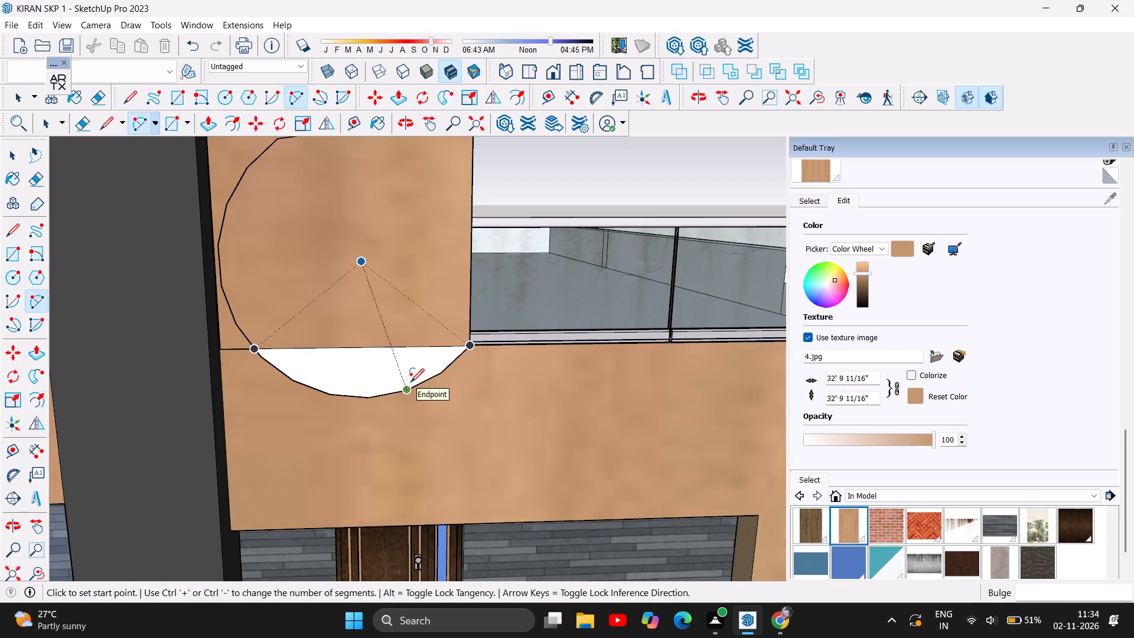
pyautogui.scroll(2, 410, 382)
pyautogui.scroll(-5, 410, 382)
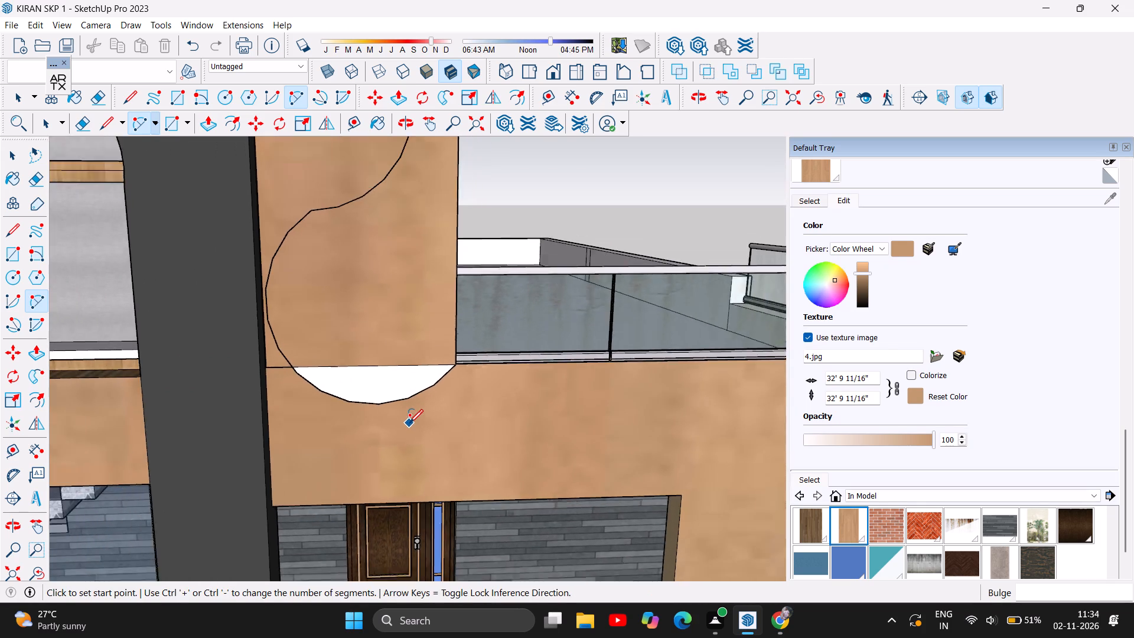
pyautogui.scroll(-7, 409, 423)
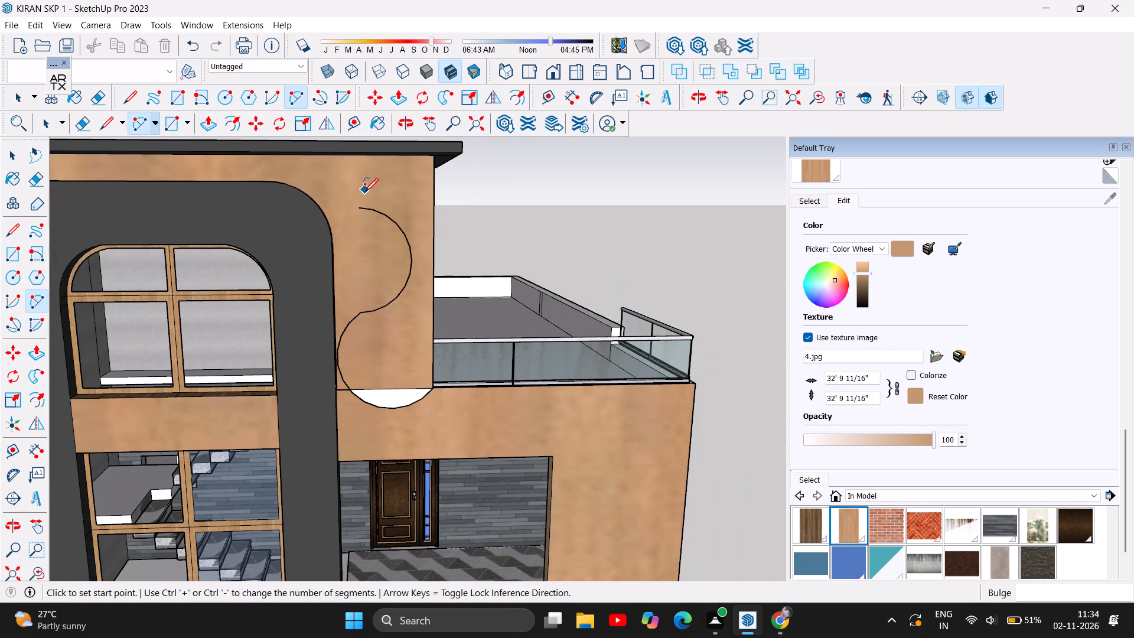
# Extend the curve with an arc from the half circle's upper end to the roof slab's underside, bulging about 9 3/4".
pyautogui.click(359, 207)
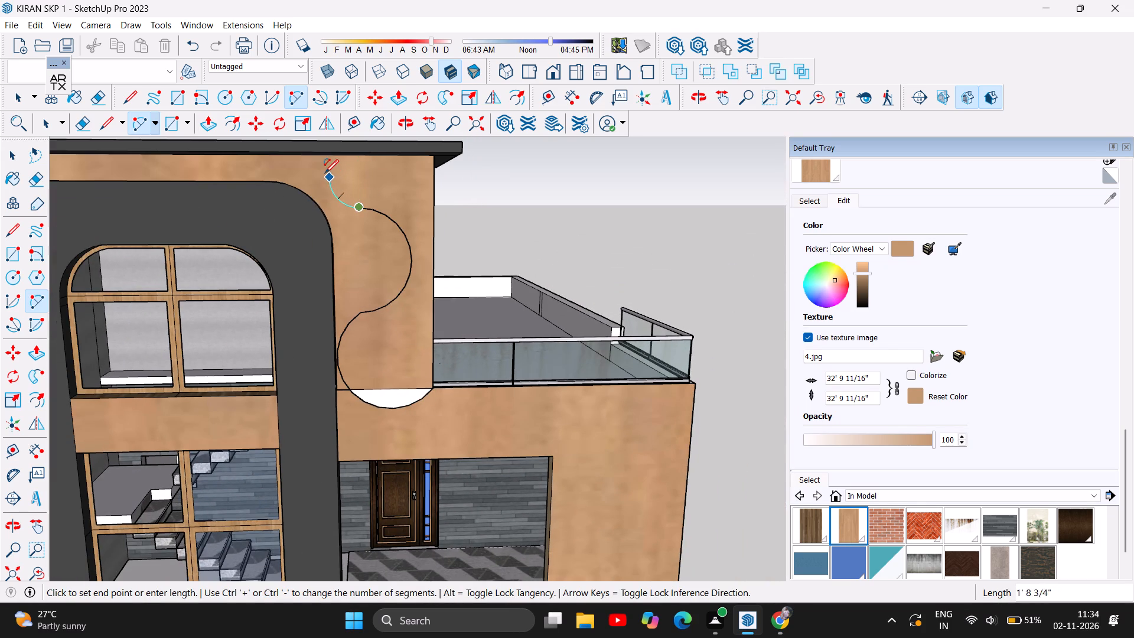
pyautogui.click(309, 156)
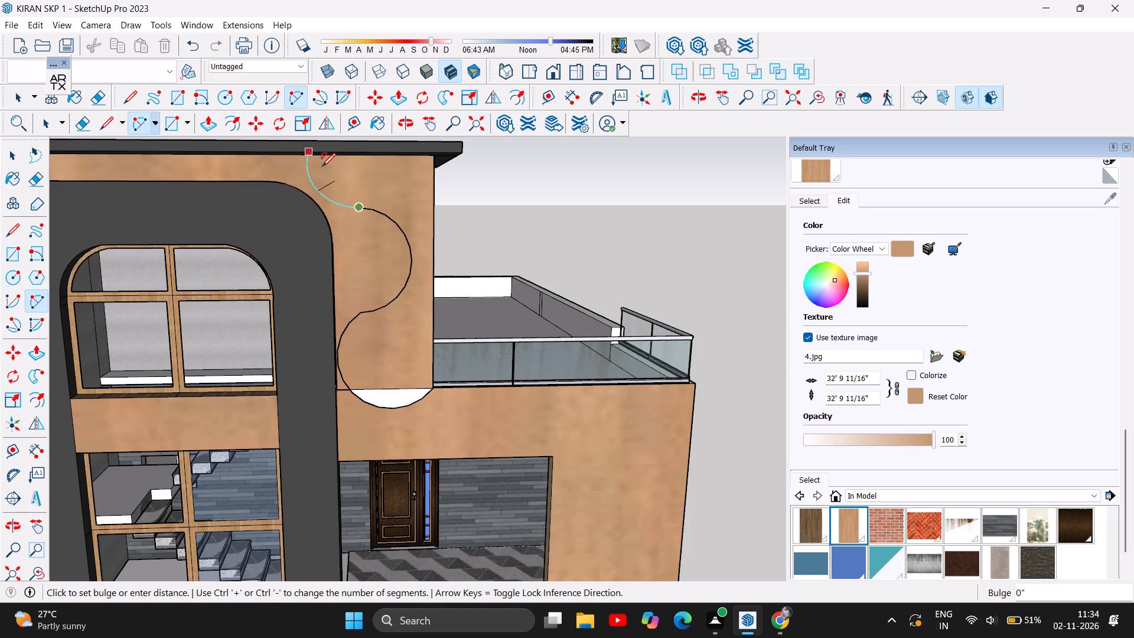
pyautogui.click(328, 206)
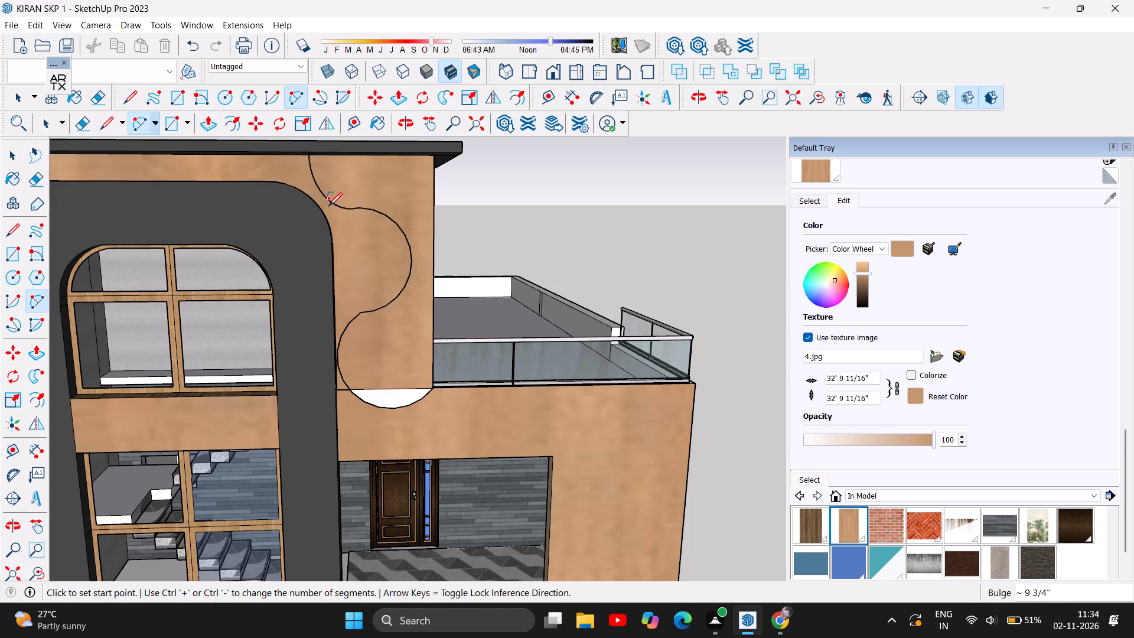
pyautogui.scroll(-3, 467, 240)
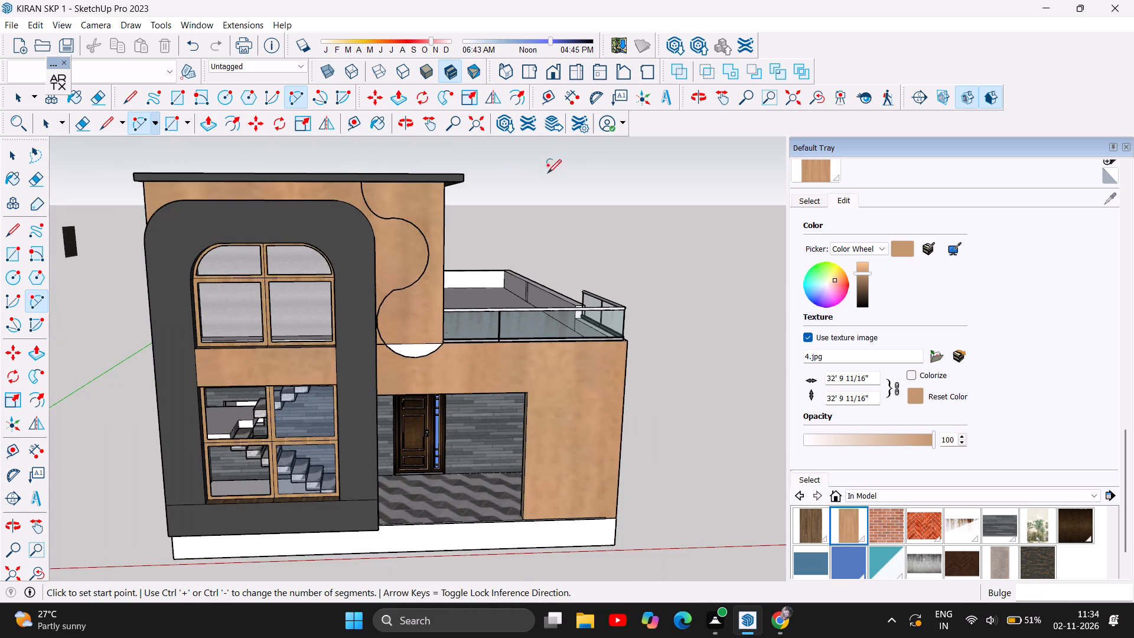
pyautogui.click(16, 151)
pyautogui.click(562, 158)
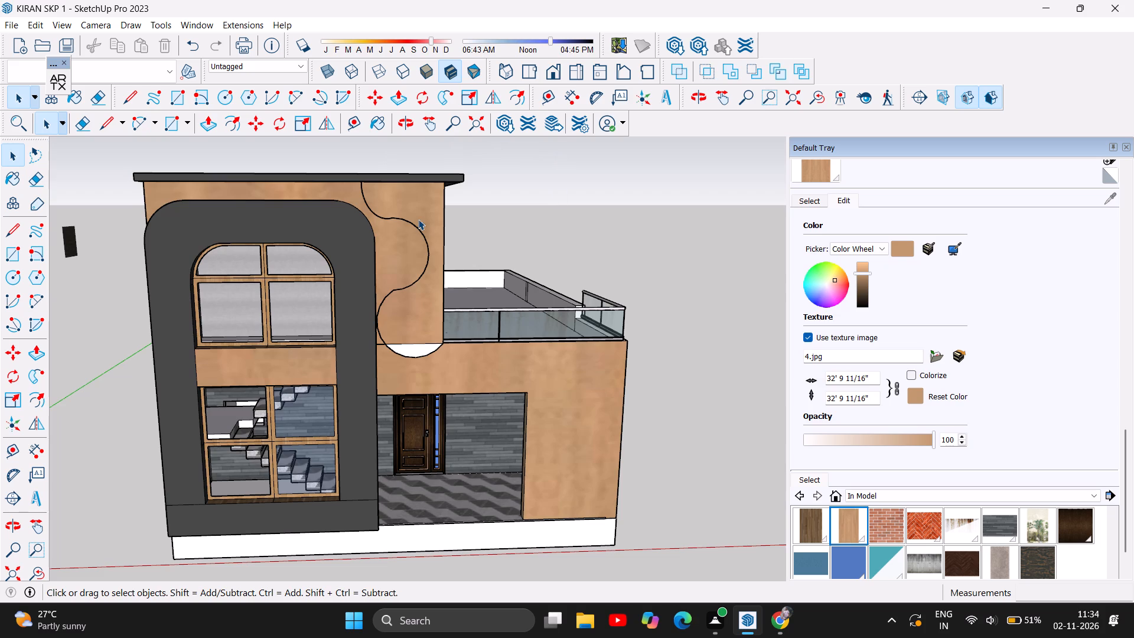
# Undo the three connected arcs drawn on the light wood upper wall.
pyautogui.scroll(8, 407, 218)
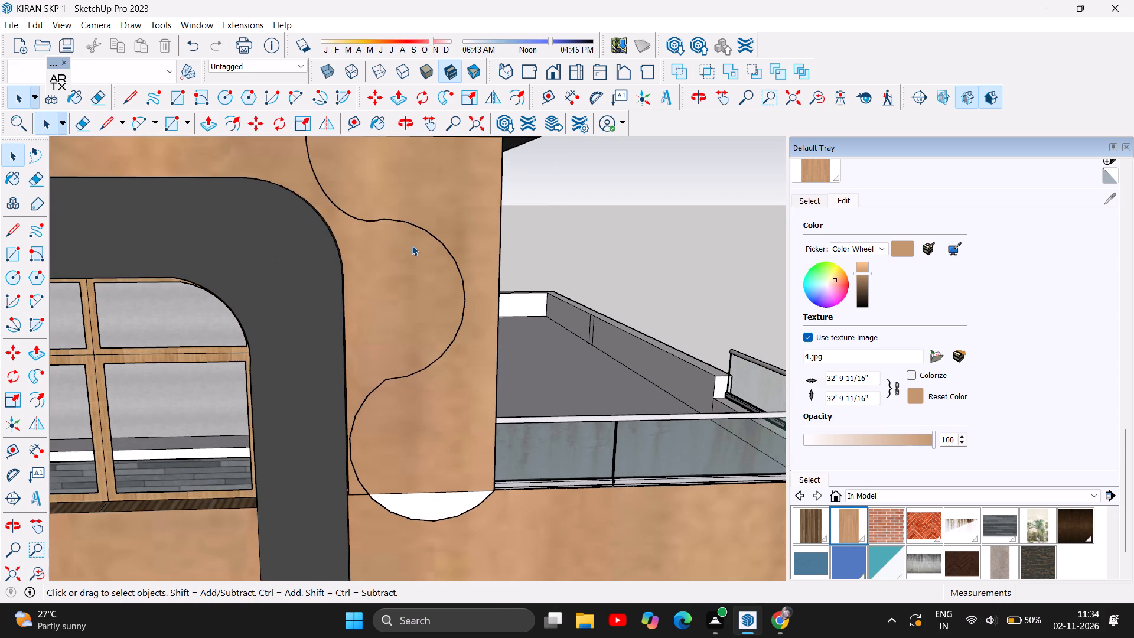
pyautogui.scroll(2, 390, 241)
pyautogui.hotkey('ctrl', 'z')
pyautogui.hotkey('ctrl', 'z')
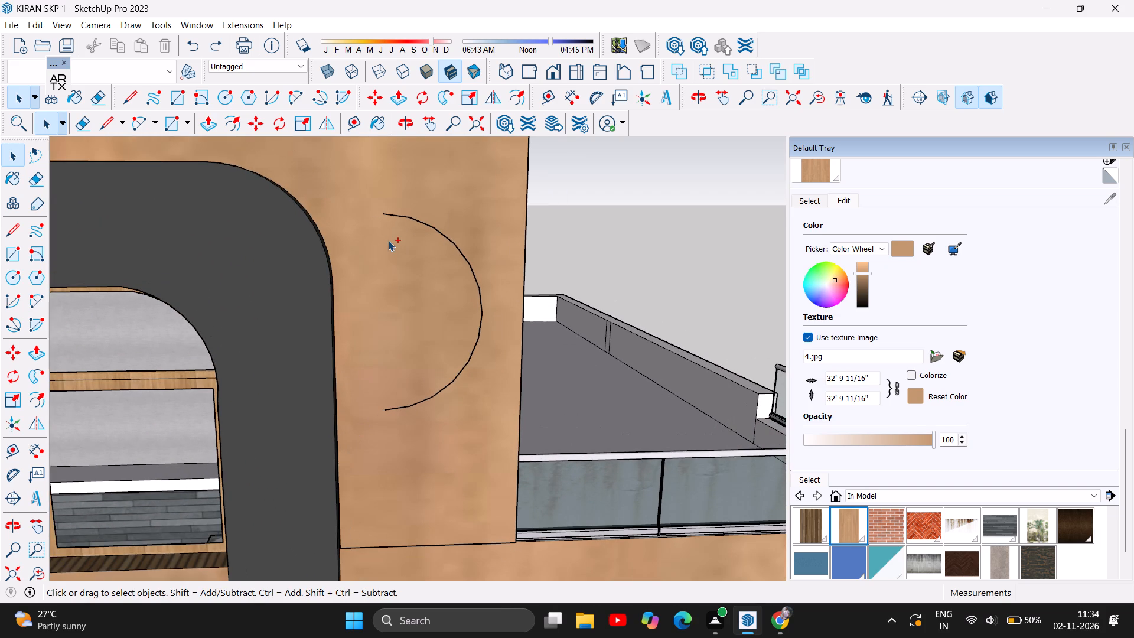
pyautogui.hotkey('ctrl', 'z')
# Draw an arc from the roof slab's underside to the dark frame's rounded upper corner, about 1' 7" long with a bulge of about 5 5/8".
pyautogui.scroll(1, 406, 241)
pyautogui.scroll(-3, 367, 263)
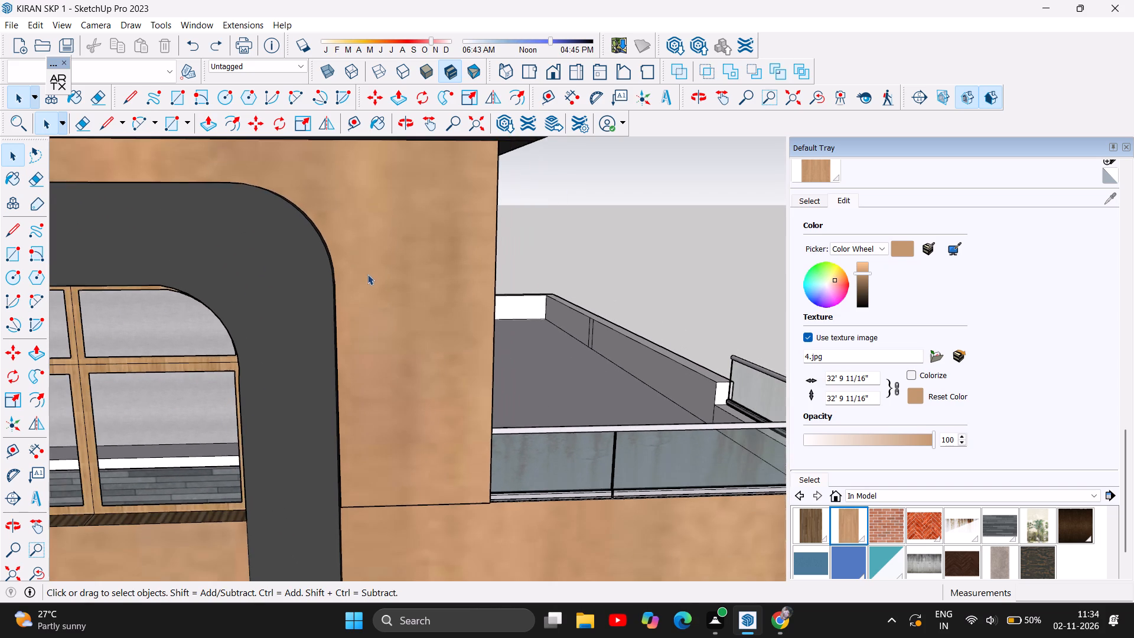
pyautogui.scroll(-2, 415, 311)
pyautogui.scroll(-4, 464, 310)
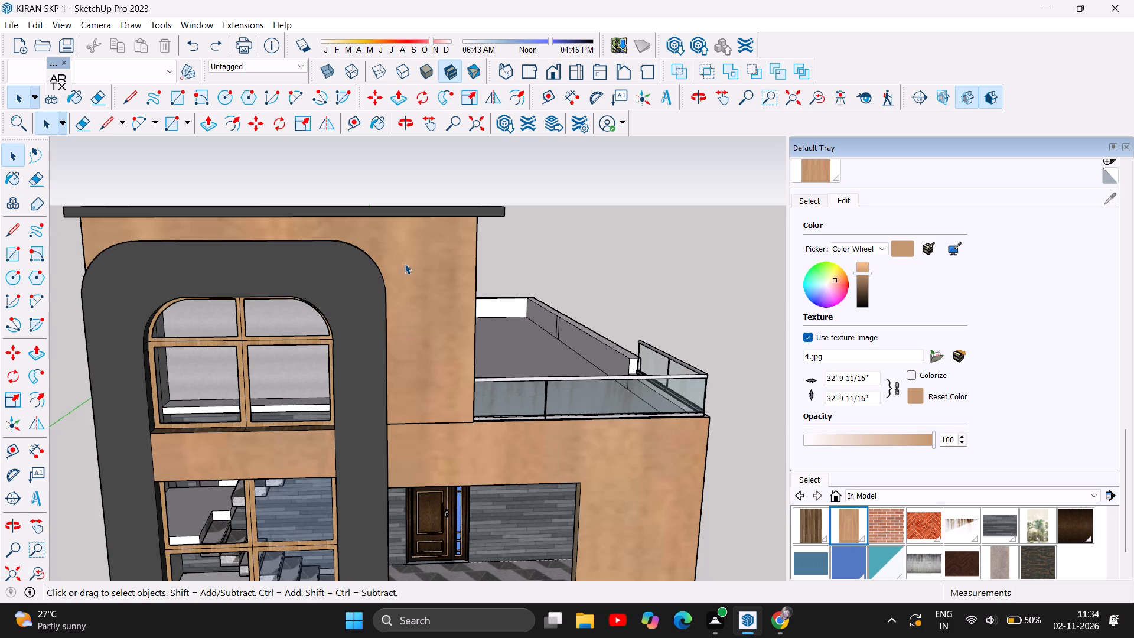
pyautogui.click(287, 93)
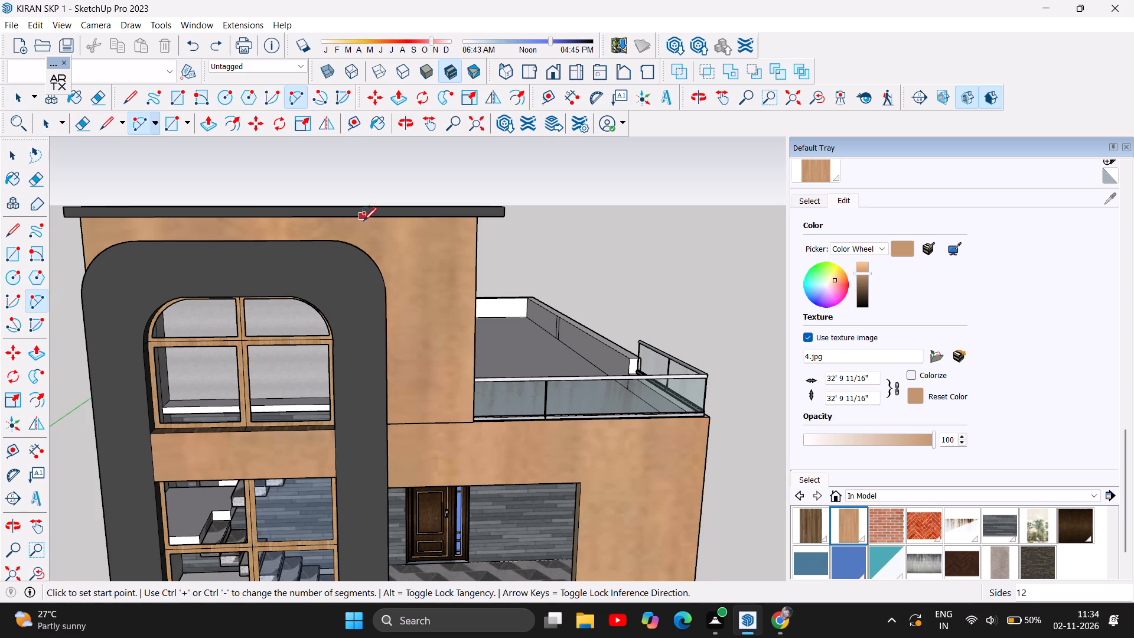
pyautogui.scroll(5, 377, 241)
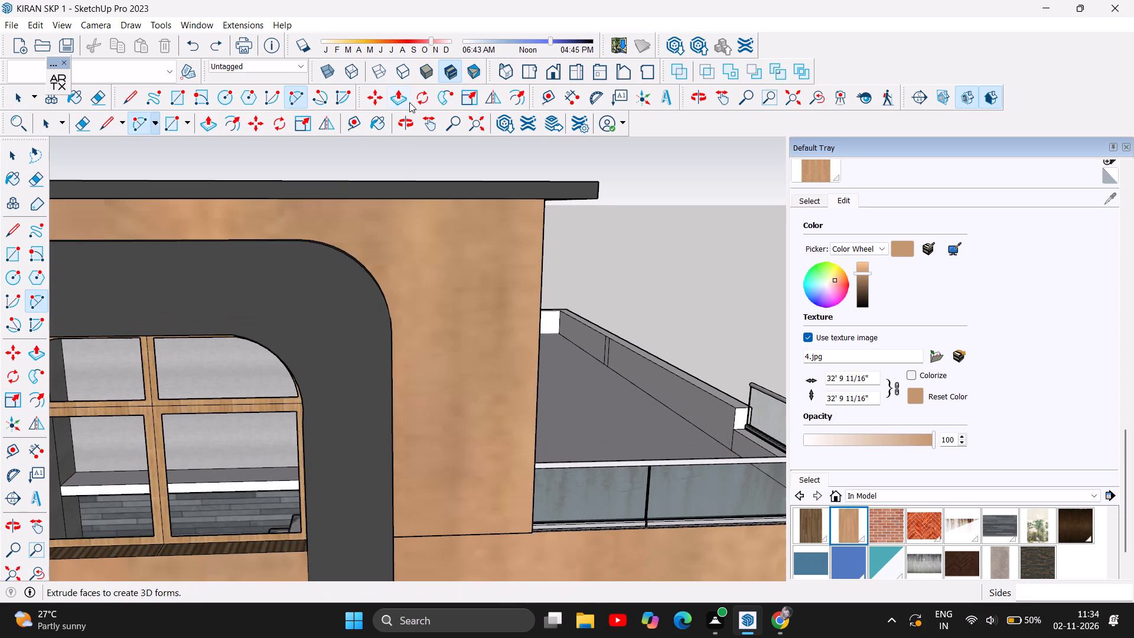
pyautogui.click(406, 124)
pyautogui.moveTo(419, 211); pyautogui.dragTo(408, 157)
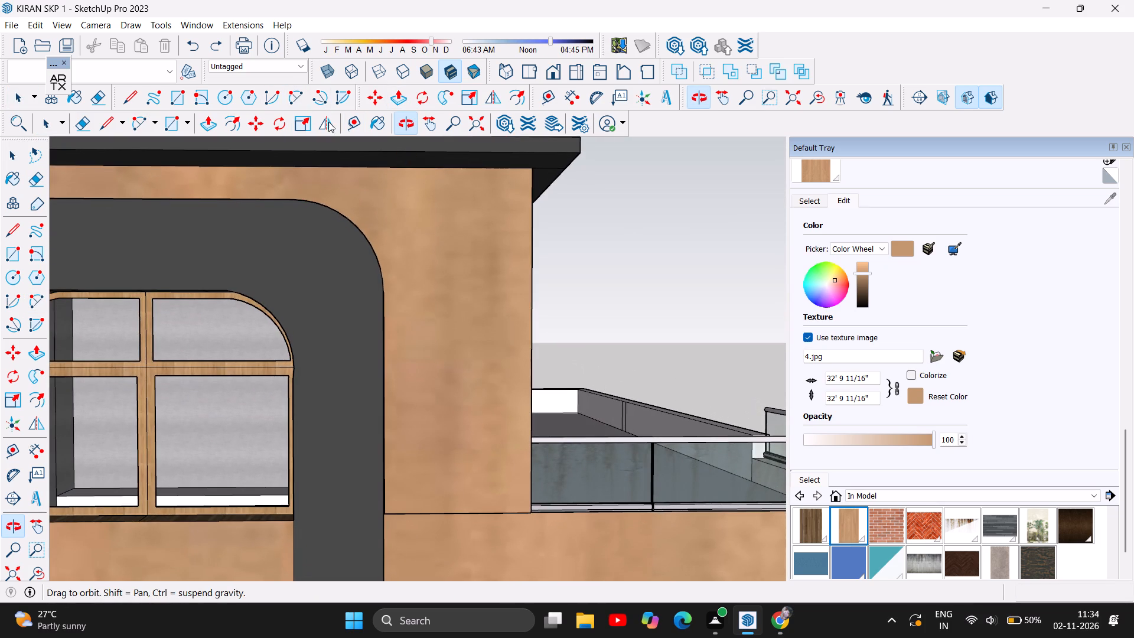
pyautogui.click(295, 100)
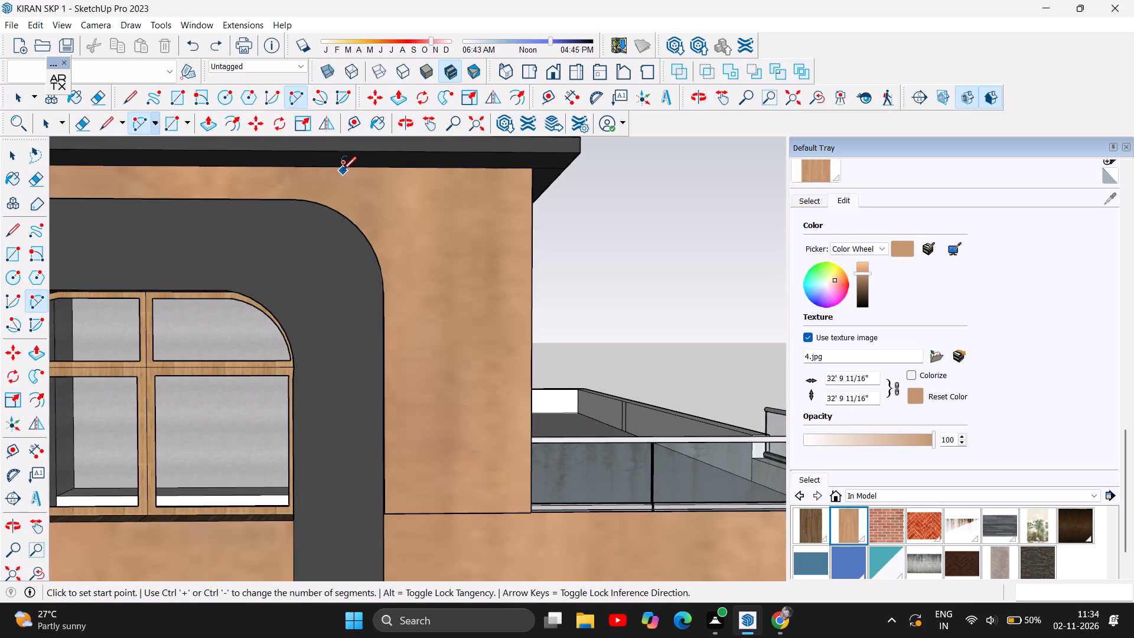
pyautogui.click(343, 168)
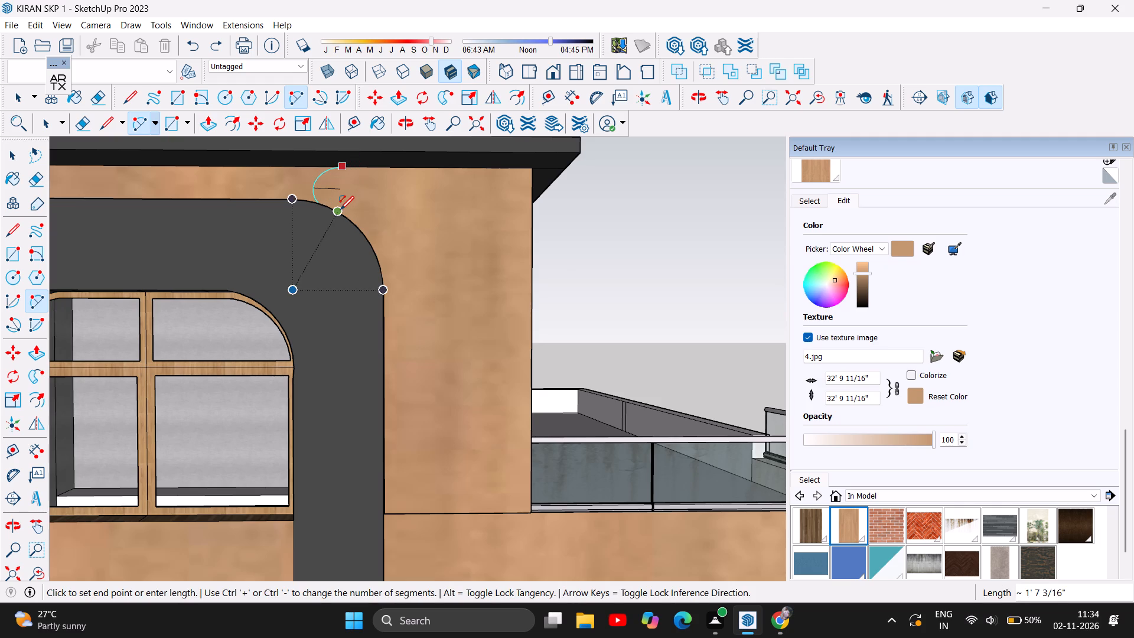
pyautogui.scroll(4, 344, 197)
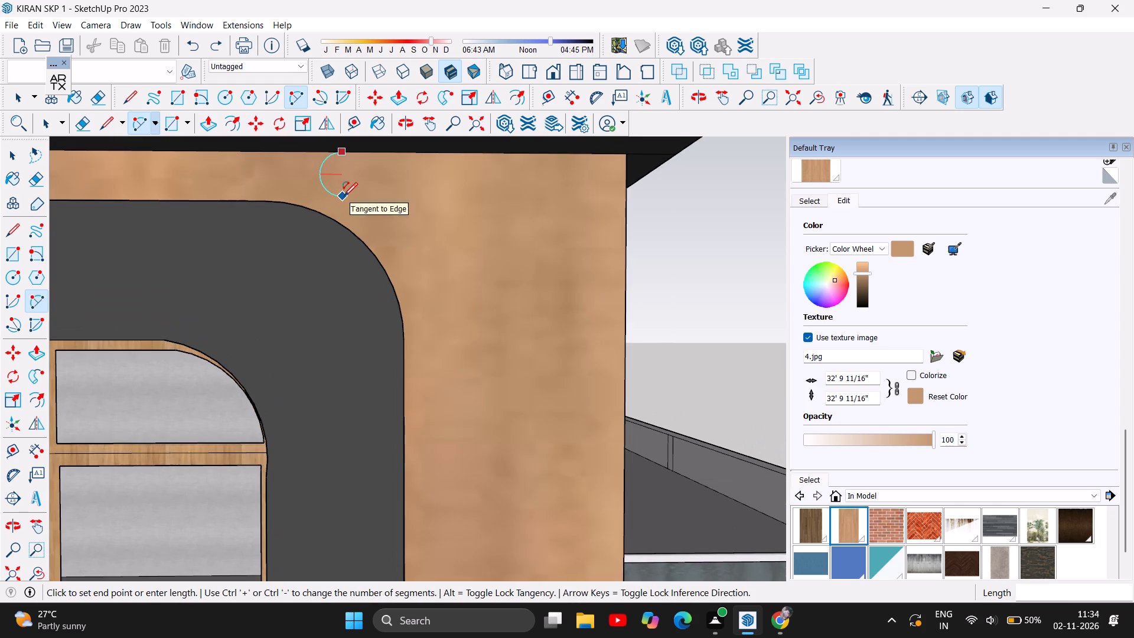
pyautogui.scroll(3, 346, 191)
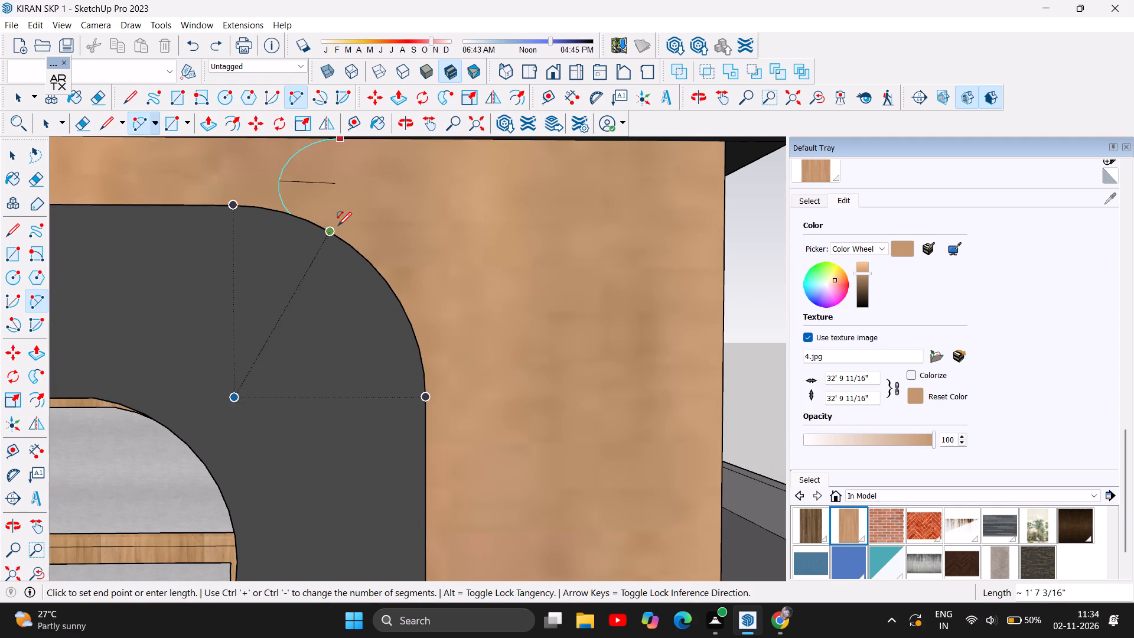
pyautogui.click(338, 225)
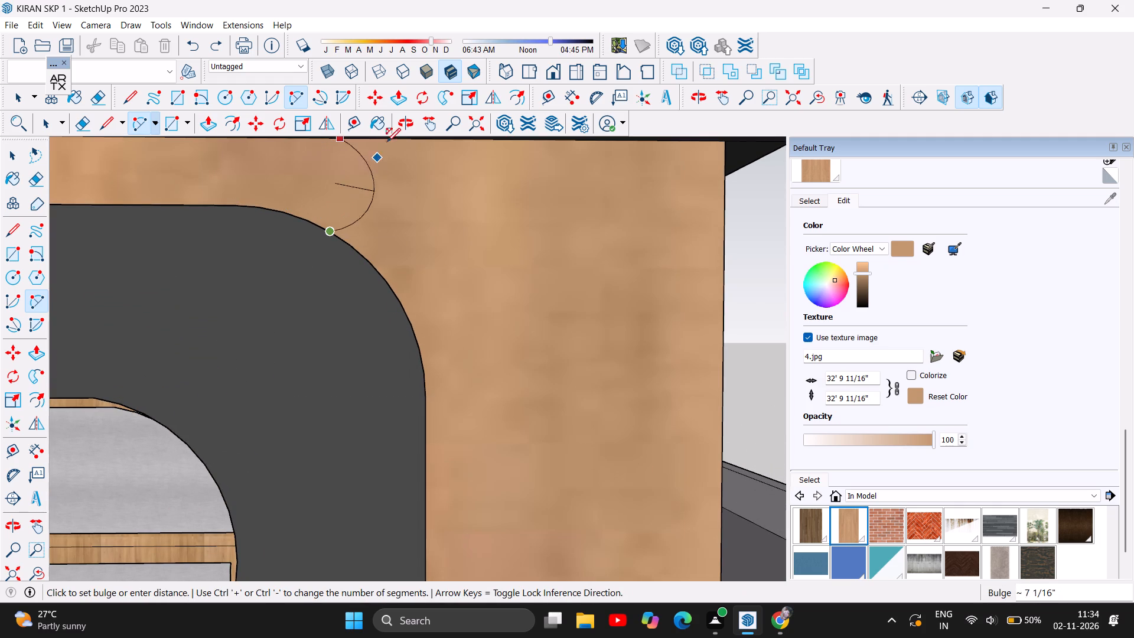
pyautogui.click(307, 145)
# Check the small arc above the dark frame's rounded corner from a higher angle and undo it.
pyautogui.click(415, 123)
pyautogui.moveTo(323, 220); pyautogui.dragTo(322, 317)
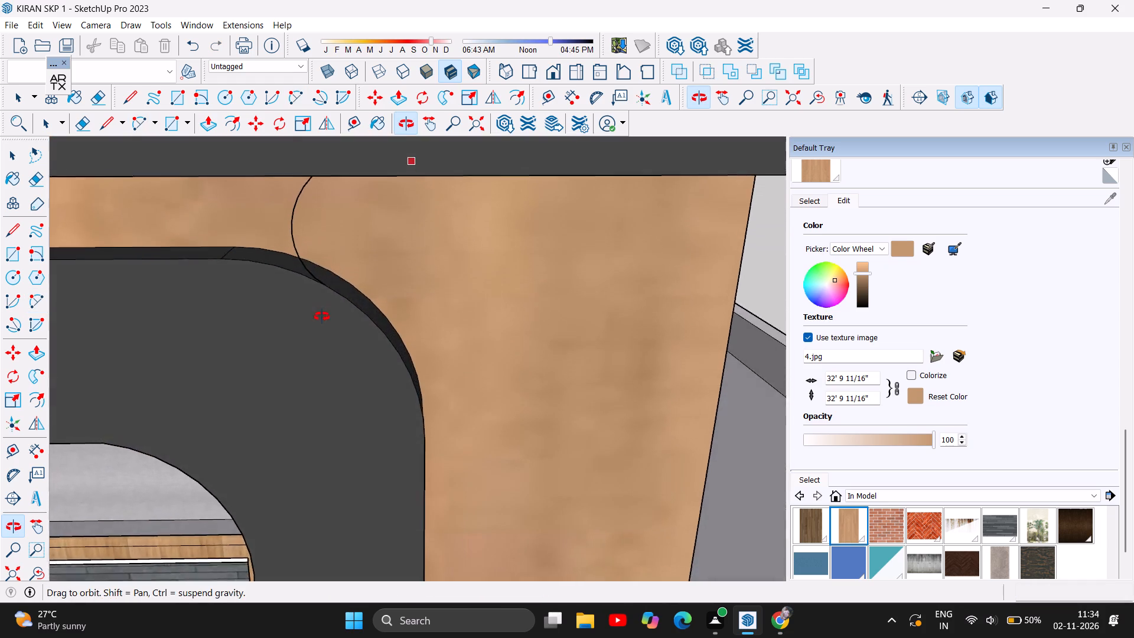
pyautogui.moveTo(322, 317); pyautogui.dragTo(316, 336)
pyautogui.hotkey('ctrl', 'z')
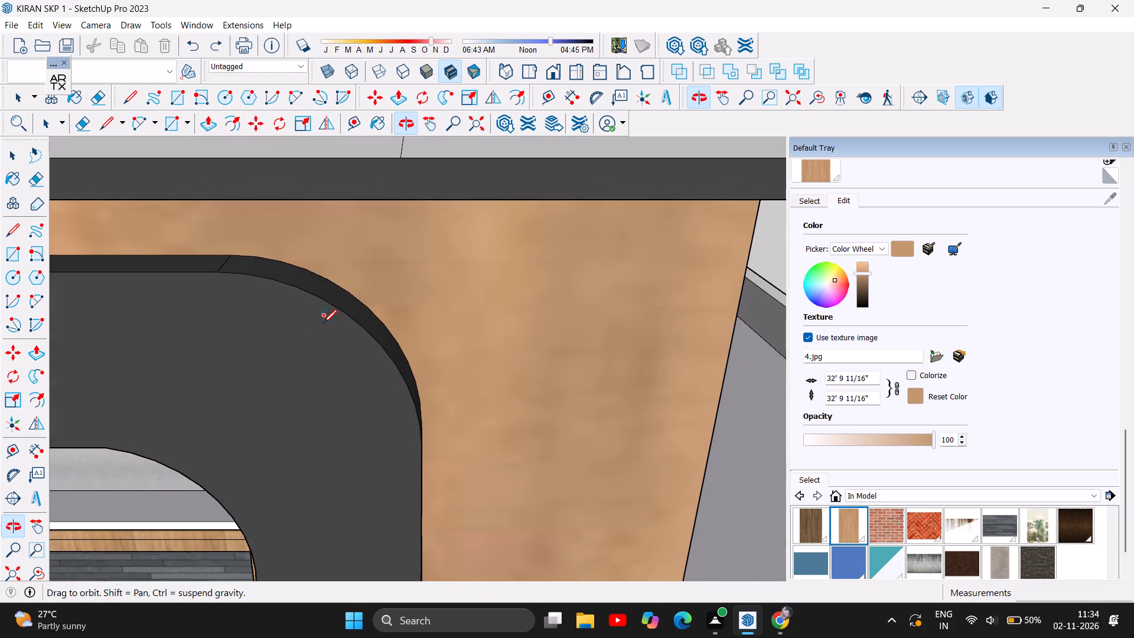
# Draw an arc from the dark frame's rounded corner up to the roof slab's underside on the light wood wall, with a 6" bulge.
pyautogui.click(393, 126)
pyautogui.moveTo(394, 230); pyautogui.dragTo(386, 157)
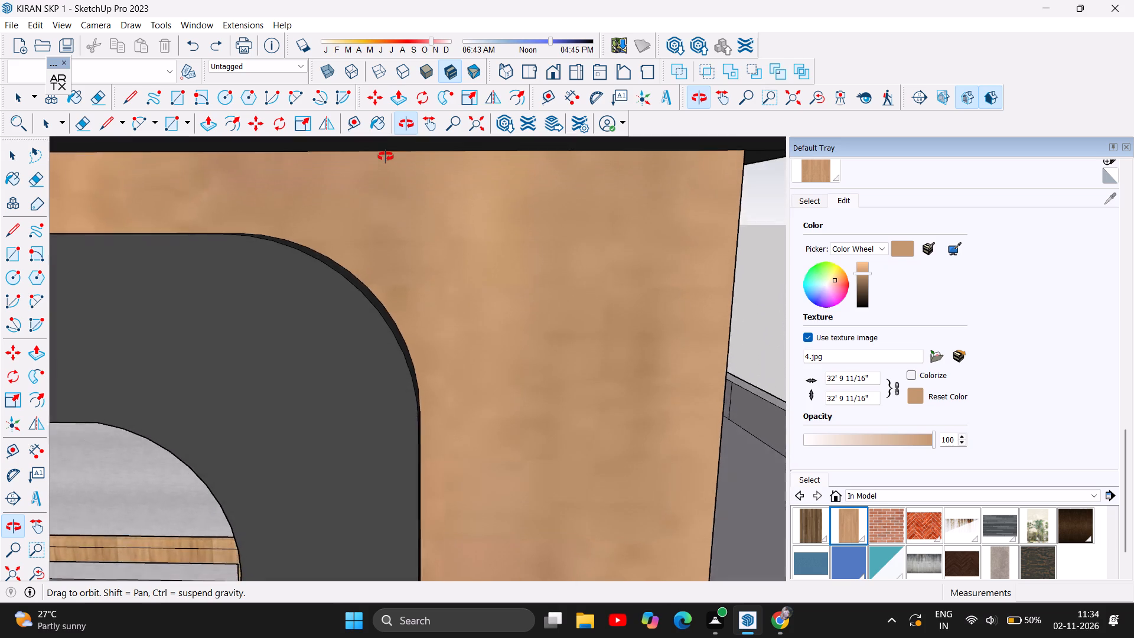
pyautogui.moveTo(386, 157); pyautogui.dragTo(370, 170)
pyautogui.click(294, 100)
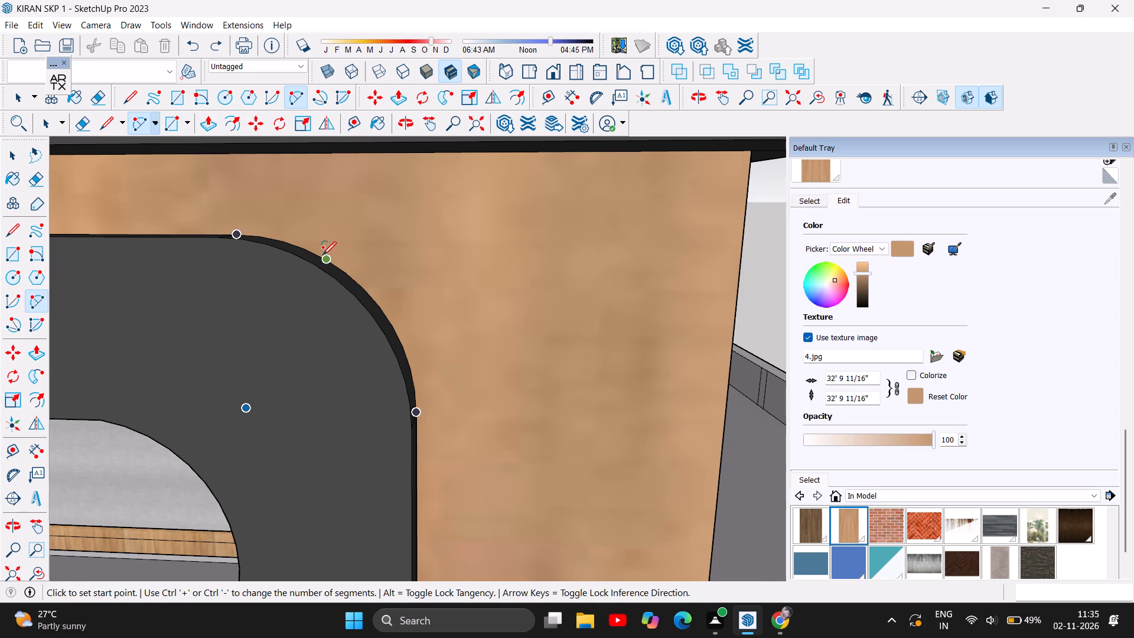
pyautogui.click(327, 258)
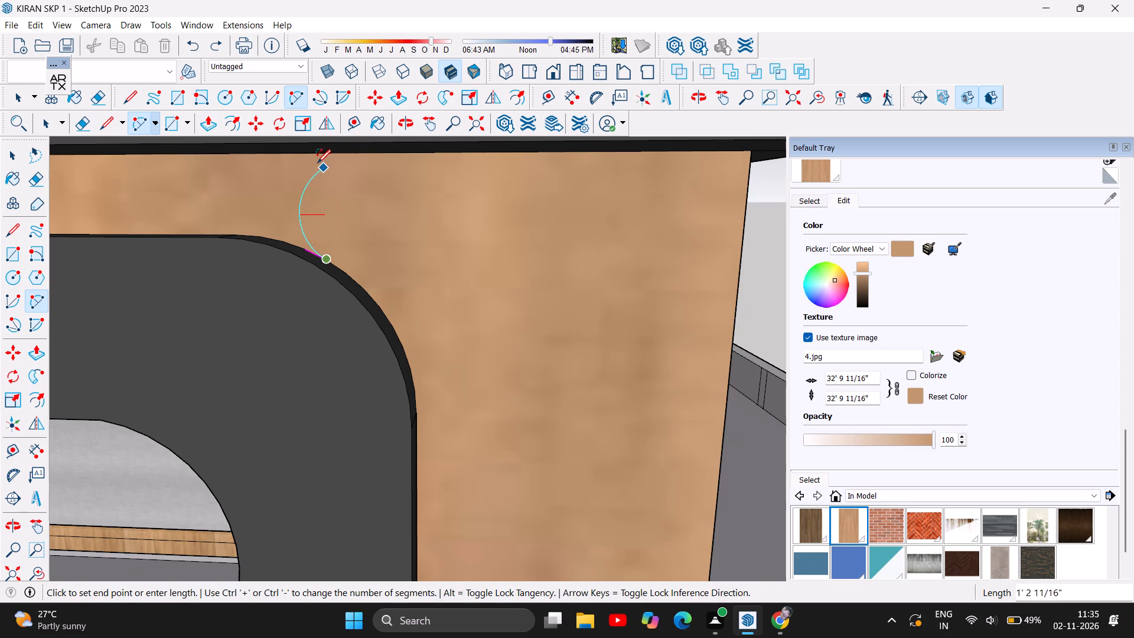
pyautogui.click(328, 155)
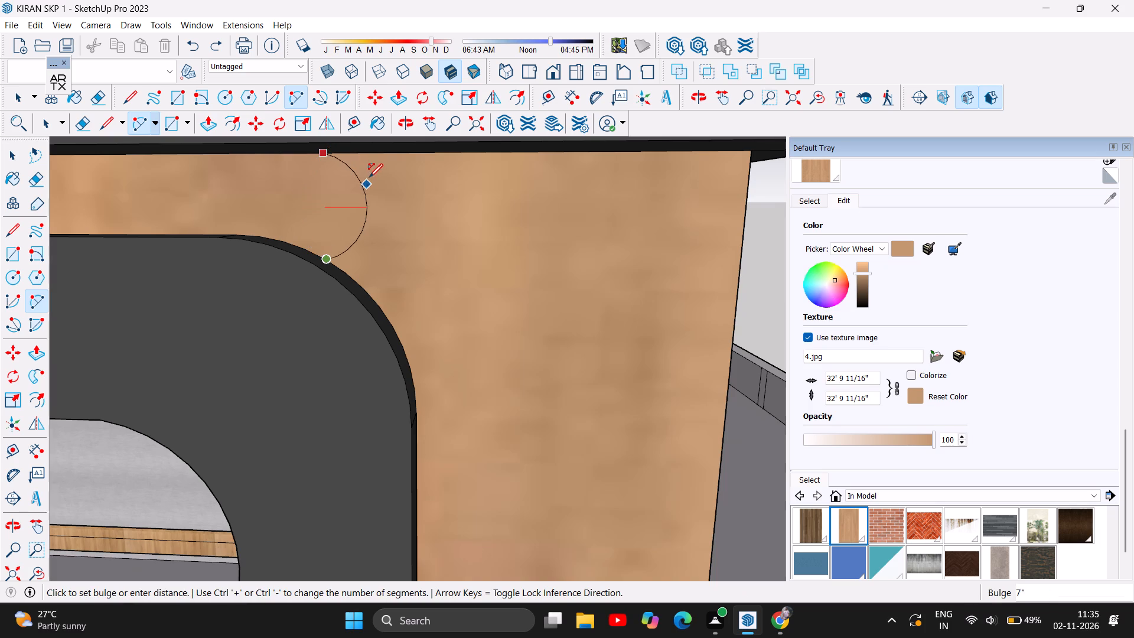
pyautogui.click(287, 165)
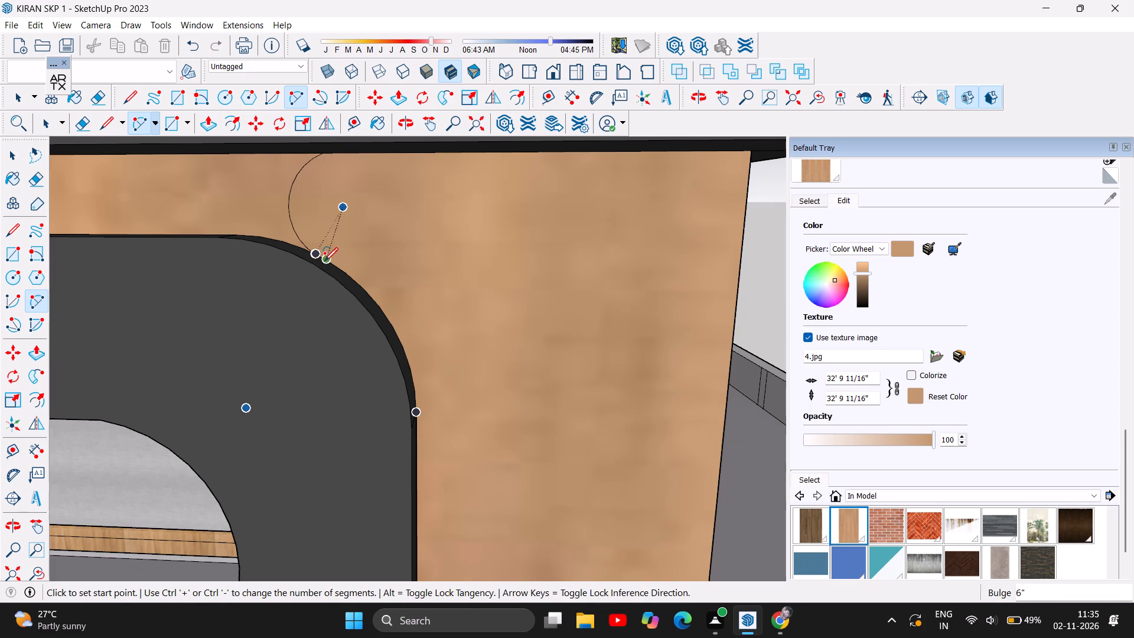
# Draw two connected arcs down the light wood wall from the dark frame's rounded corner, bulging outward about 3 5/16" and 9 9/16".
pyautogui.click(318, 257)
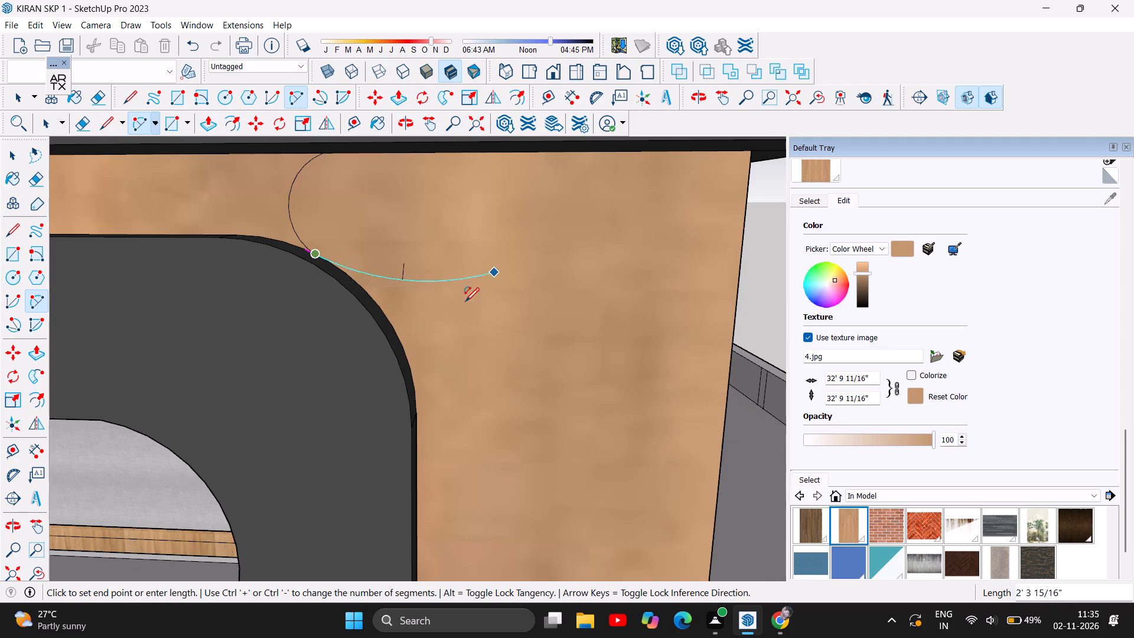
pyautogui.click(438, 340)
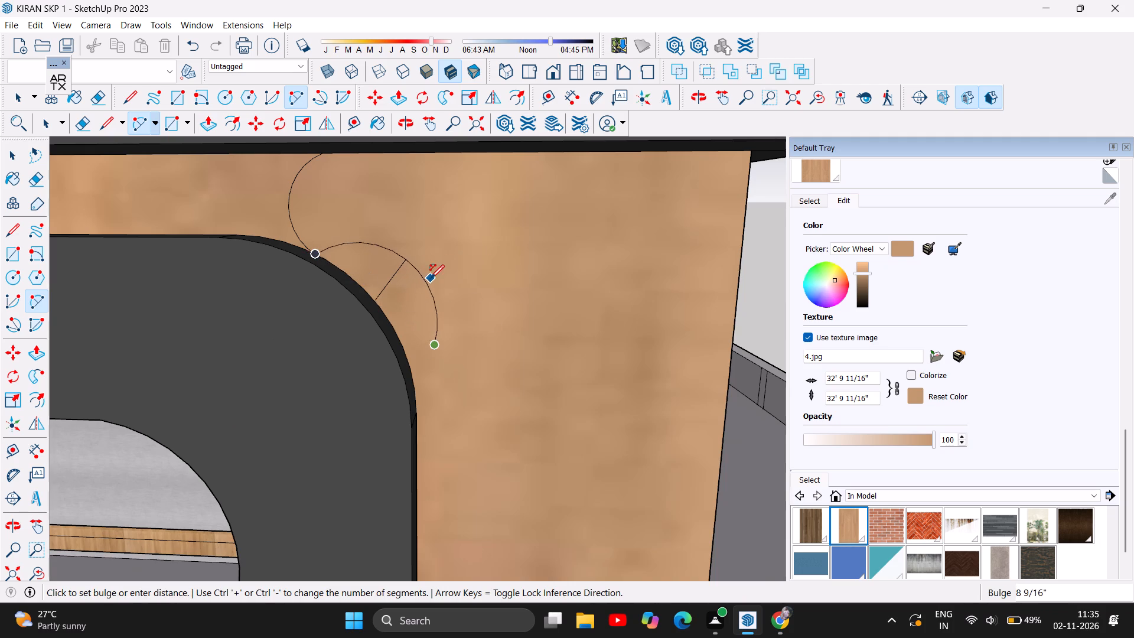
pyautogui.click(408, 295)
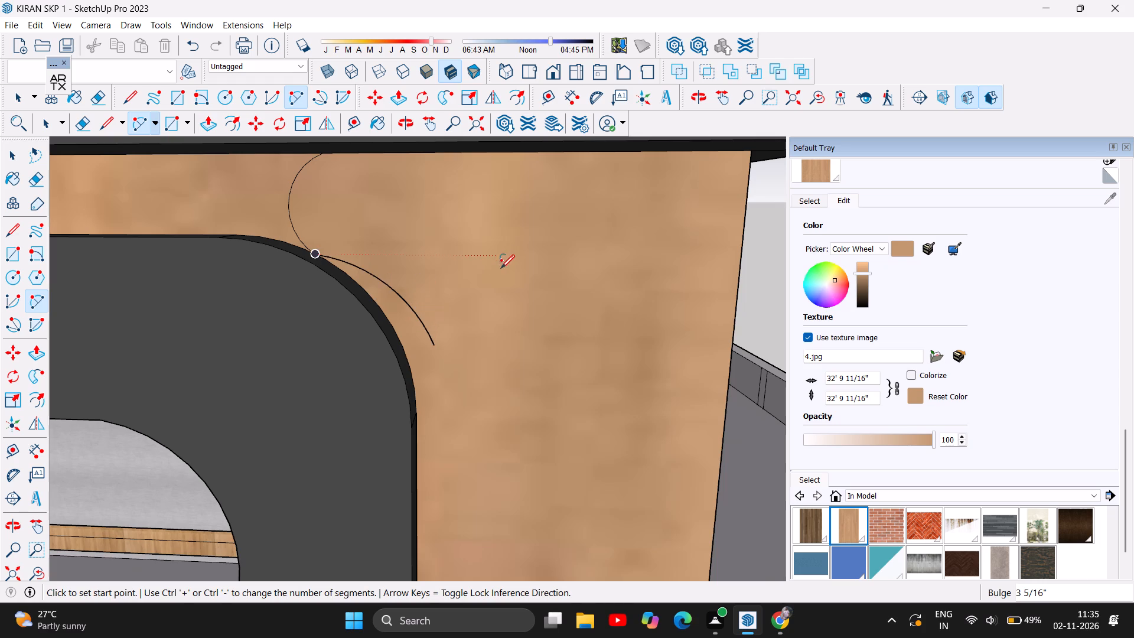
pyautogui.scroll(-6, 513, 240)
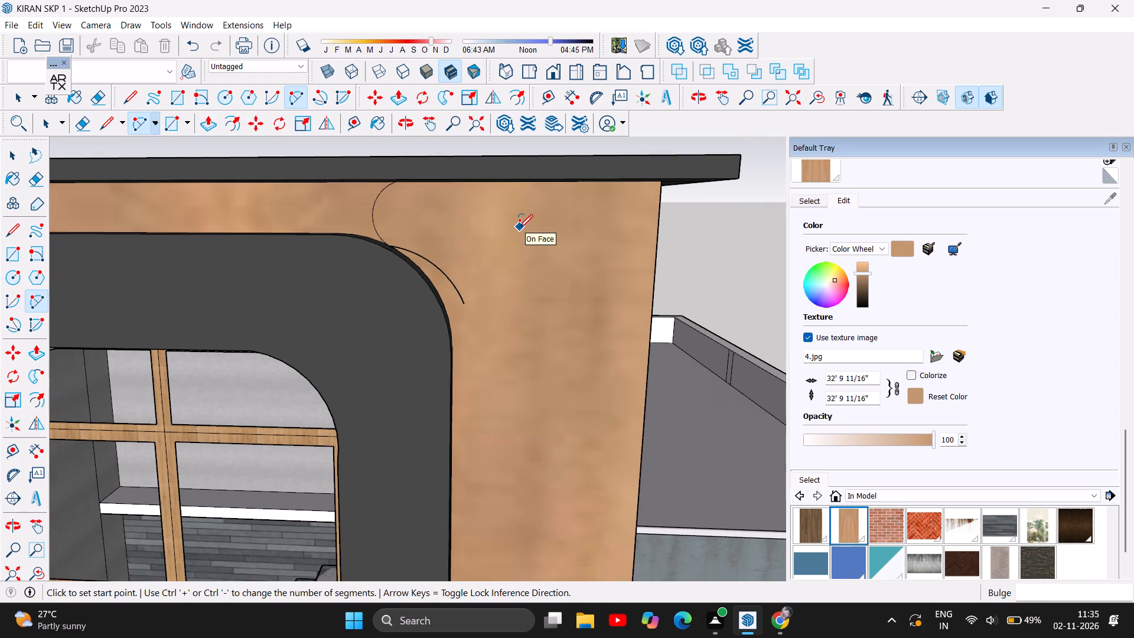
pyautogui.click(468, 298)
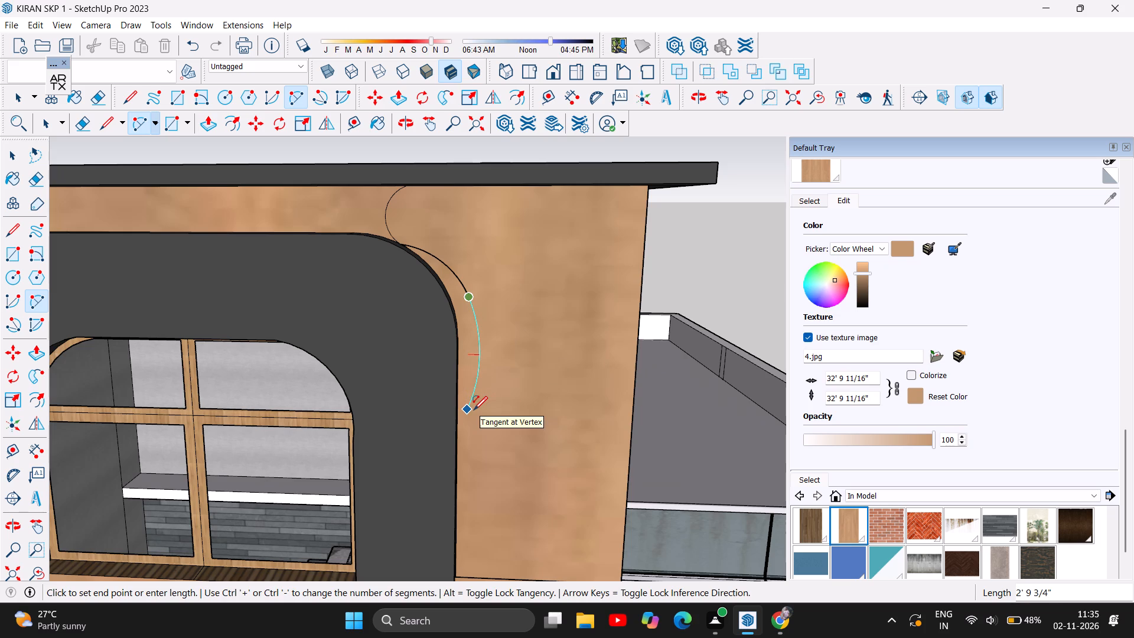
pyautogui.click(524, 391)
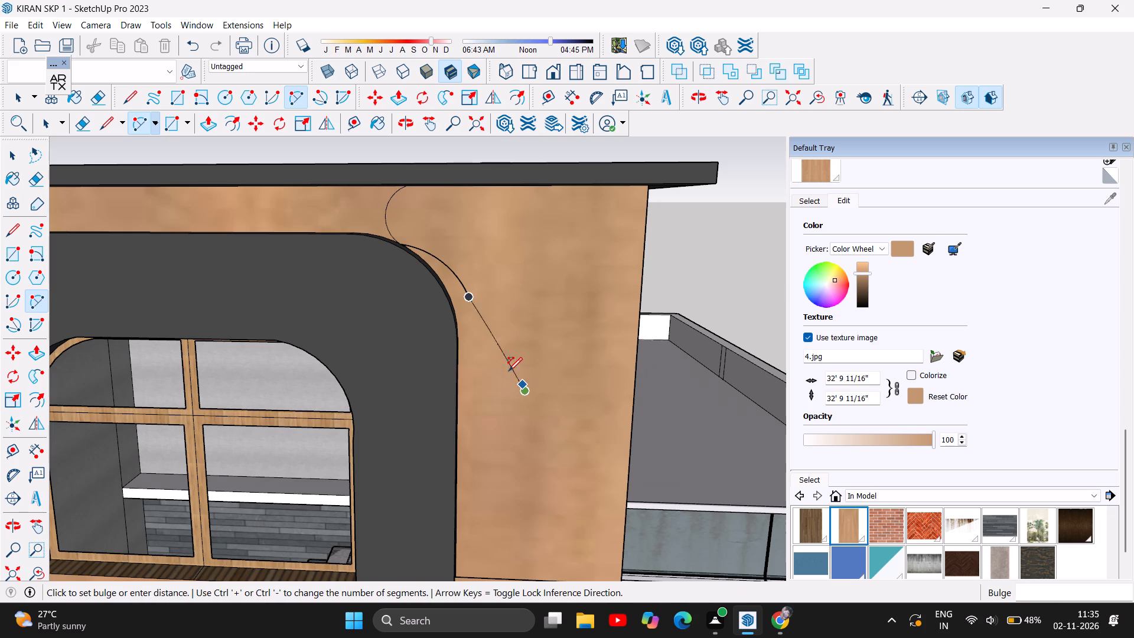
pyautogui.click(536, 347)
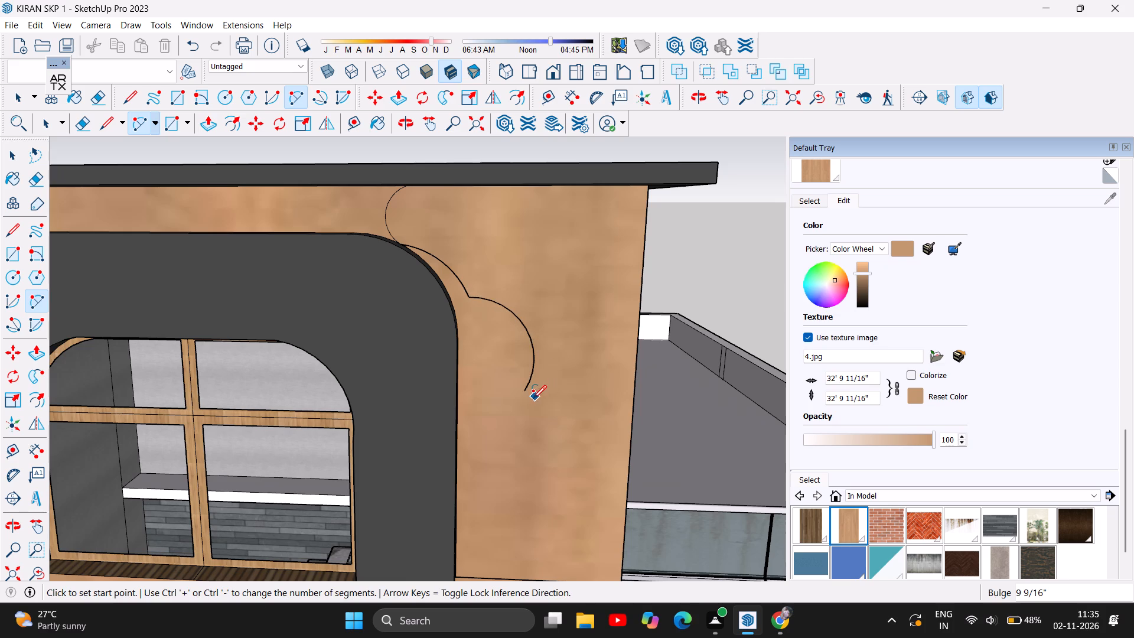
# Continue the curved outline downward with one arc back toward the dark frame, bulge about 7 3/16", and one outward, bulge about 5 15/16".
pyautogui.click(528, 392)
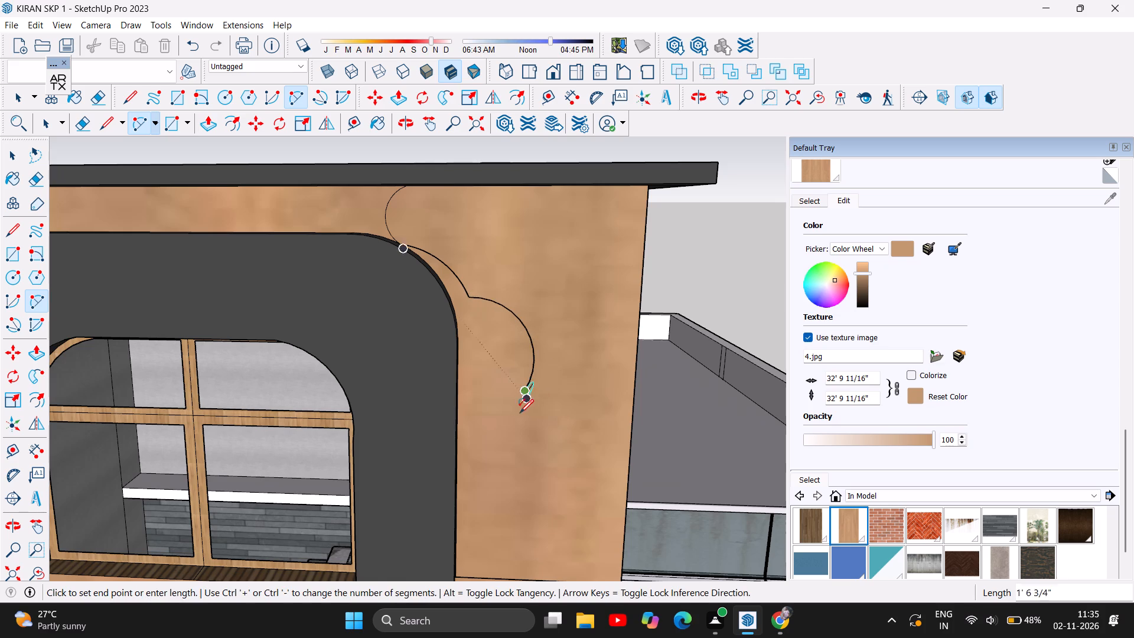
pyautogui.click(471, 432)
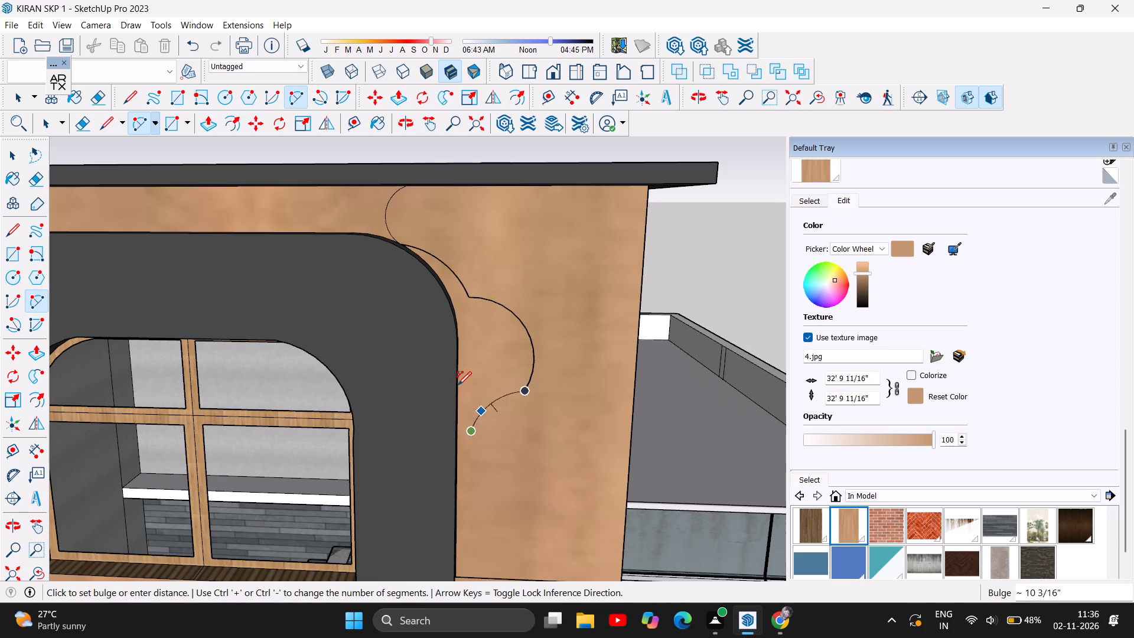
pyautogui.click(486, 399)
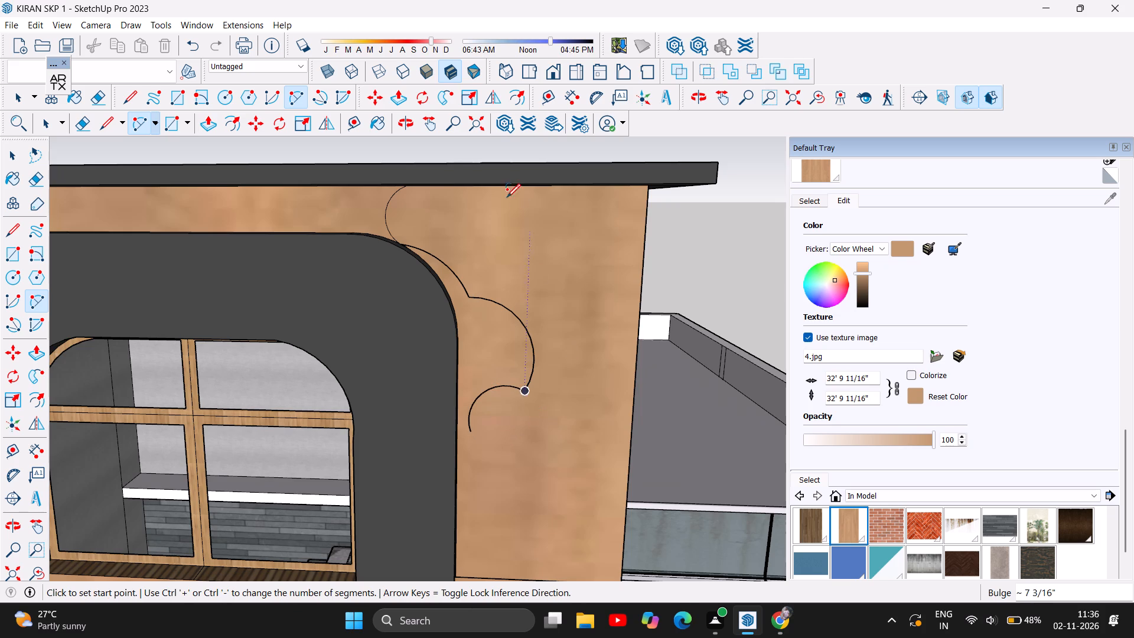
pyautogui.scroll(-5, 491, 179)
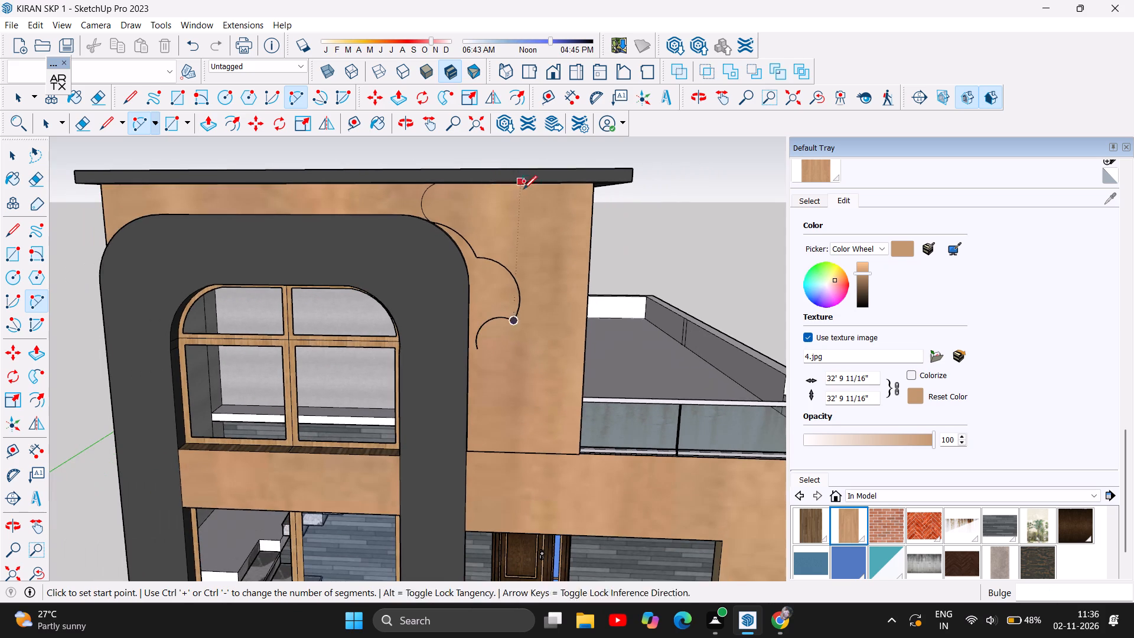
pyautogui.scroll(-3, 543, 214)
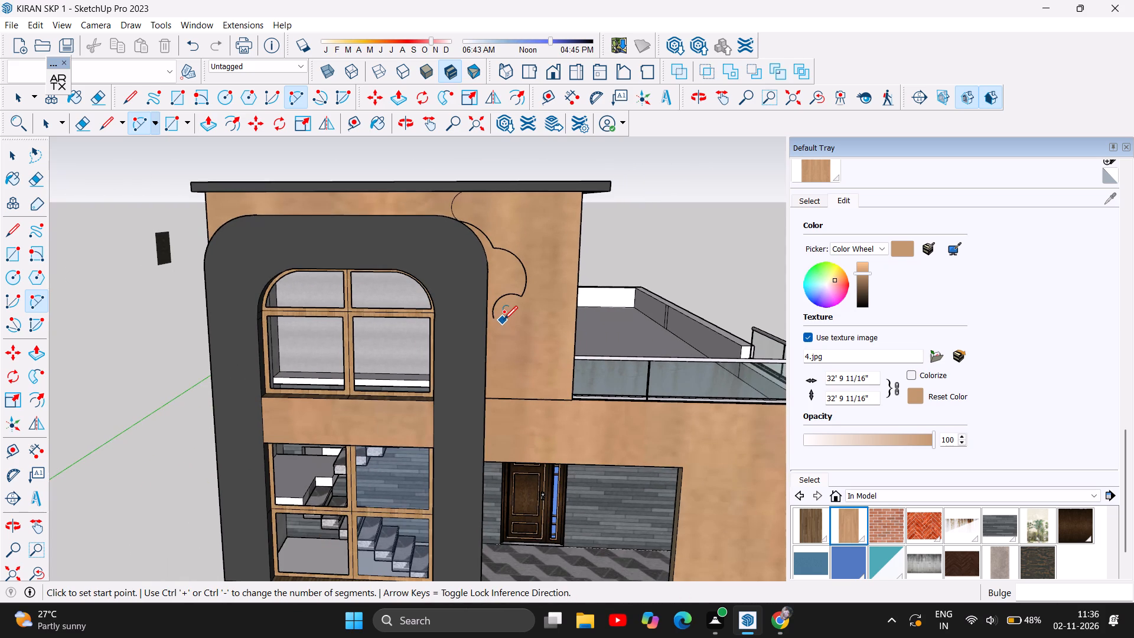
pyautogui.click(497, 320)
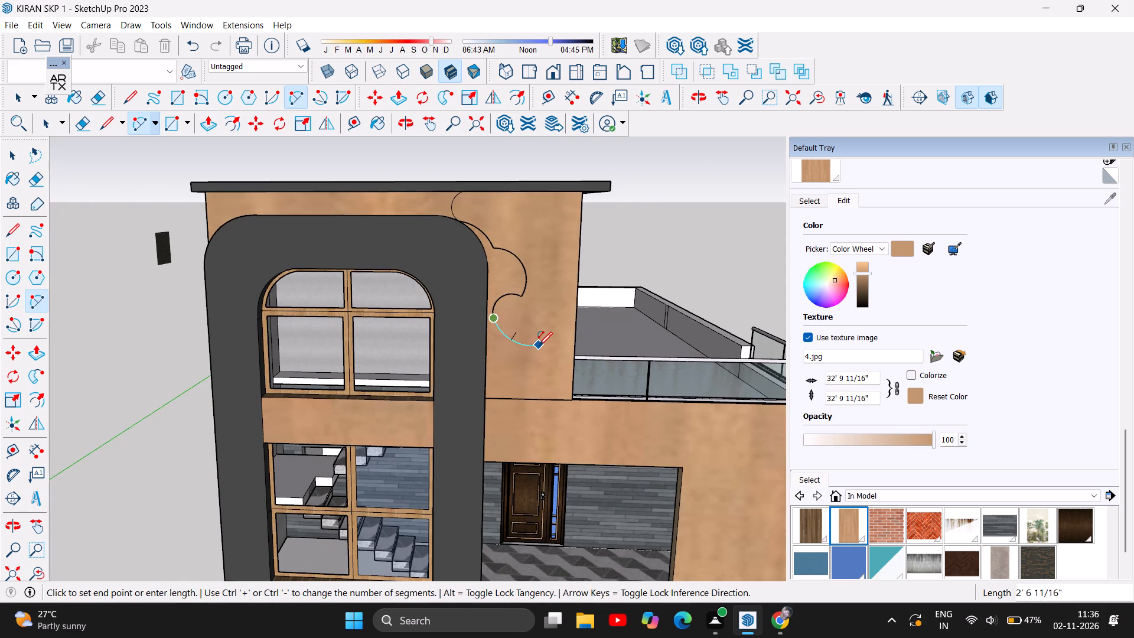
pyautogui.click(518, 343)
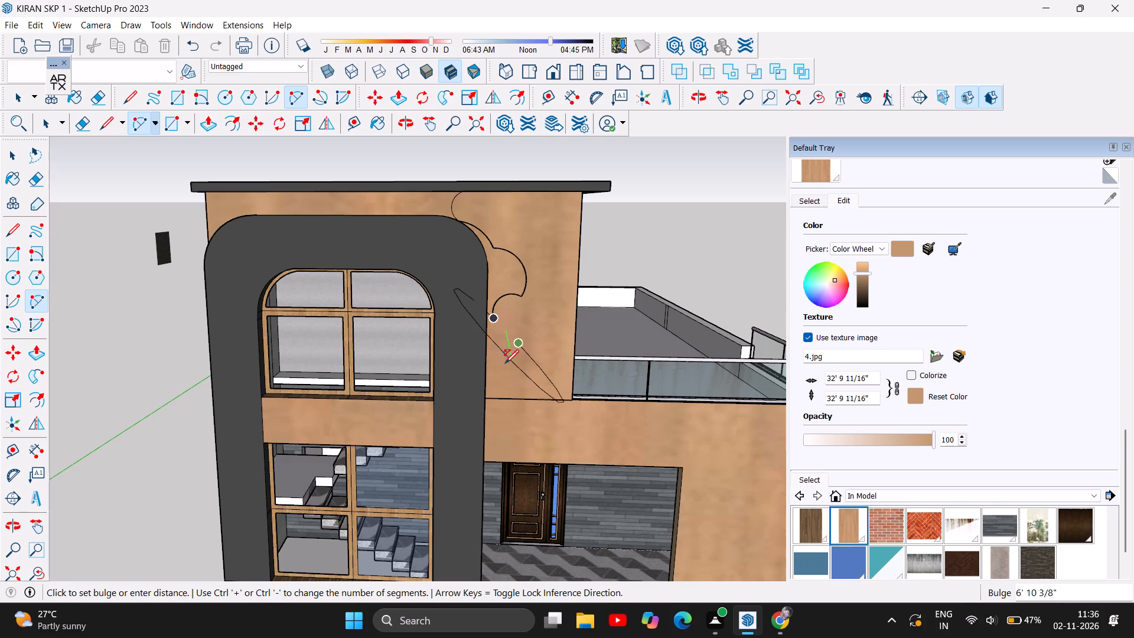
pyautogui.click(519, 331)
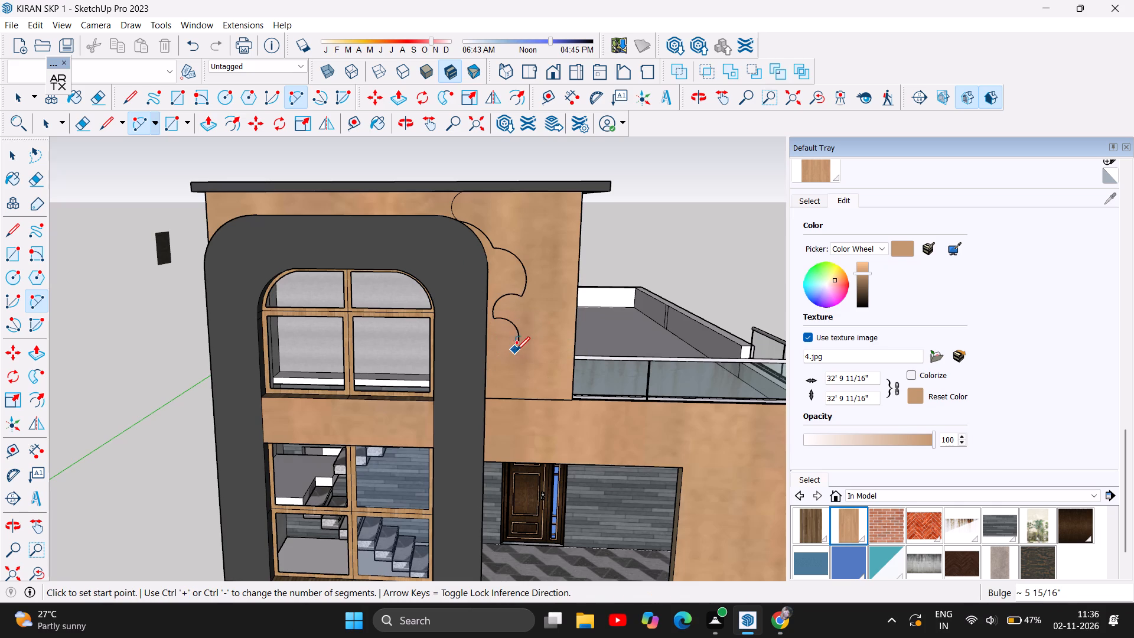
# Complete the scalloped outline to the wall's outer edge with a half circle of about 6 1/2" bulge and two downward arcs, the last bulging about 11".
pyautogui.click(520, 342)
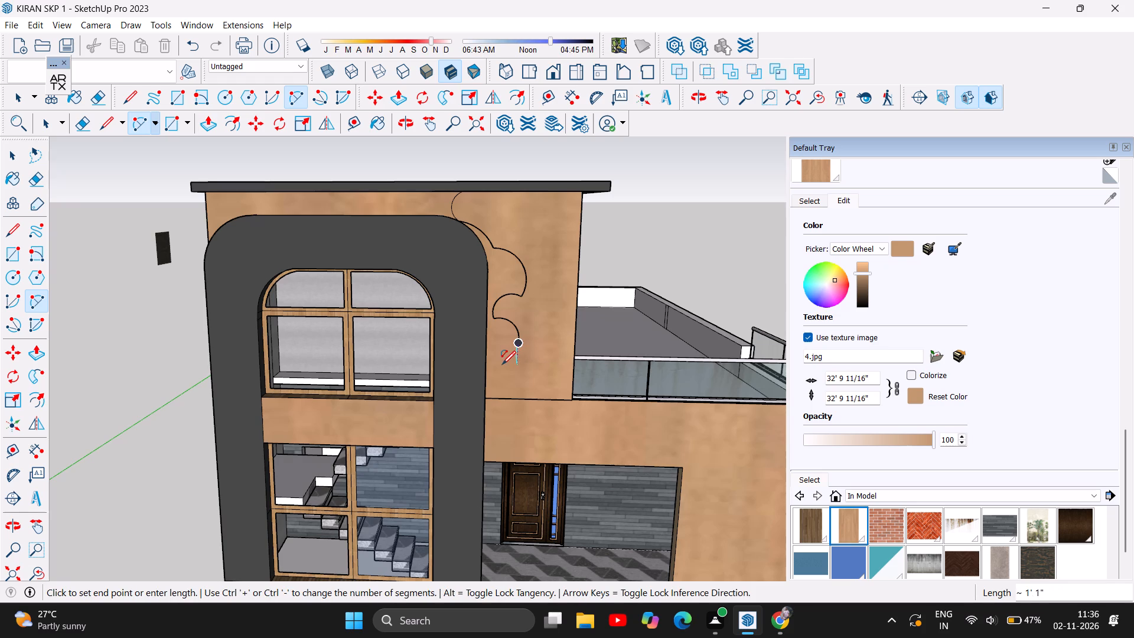
pyautogui.click(502, 364)
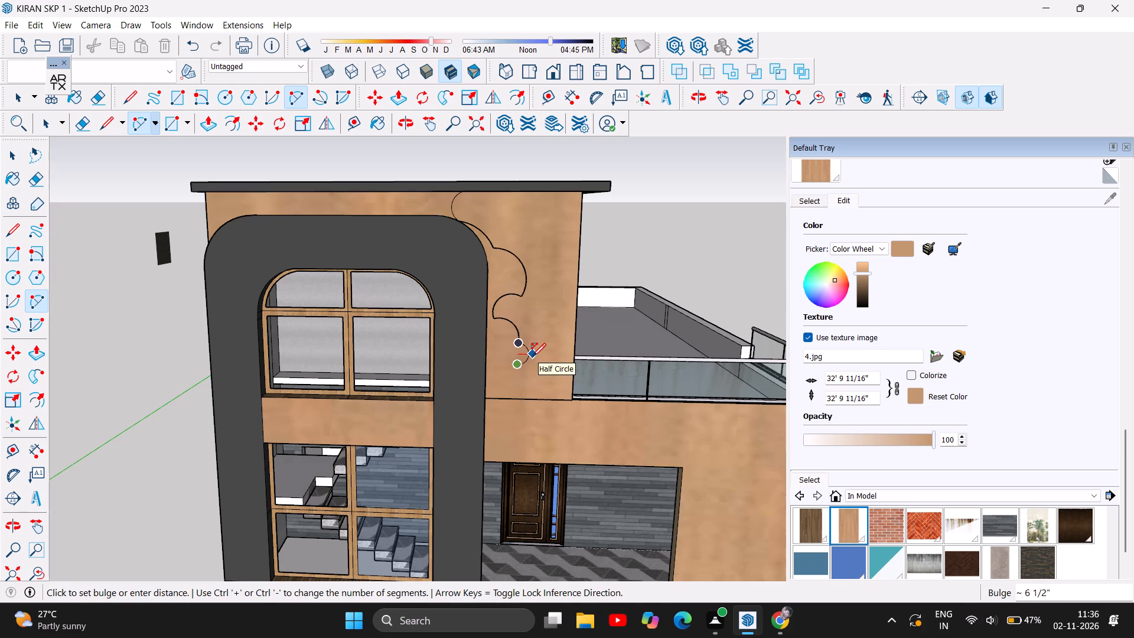
pyautogui.scroll(4, 503, 367)
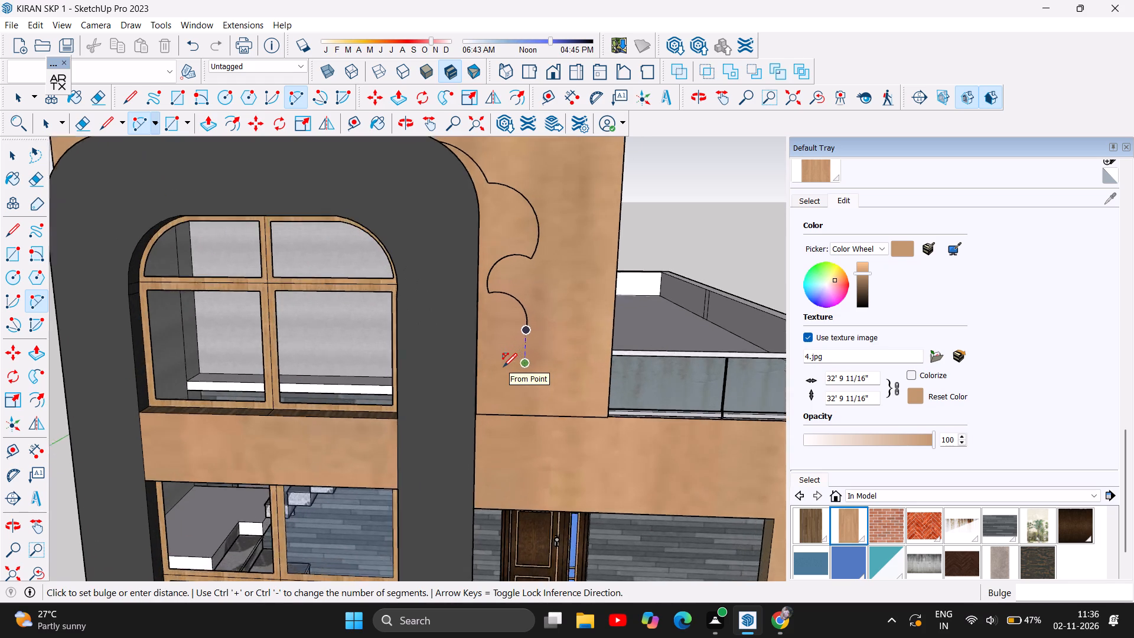
pyautogui.scroll(1, 503, 367)
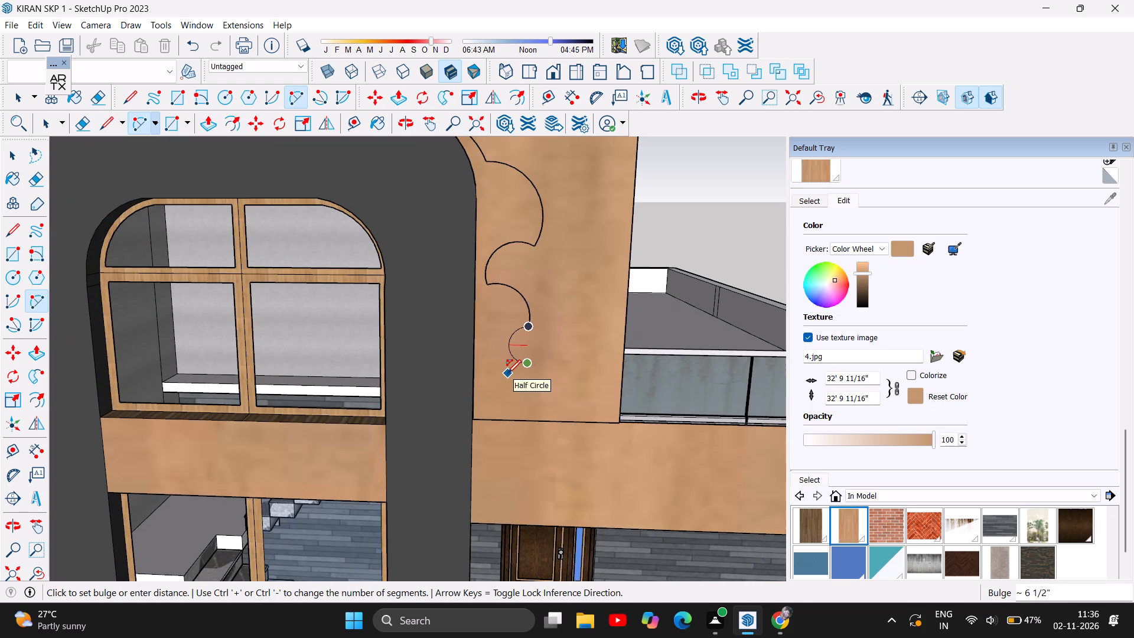
pyautogui.click(504, 370)
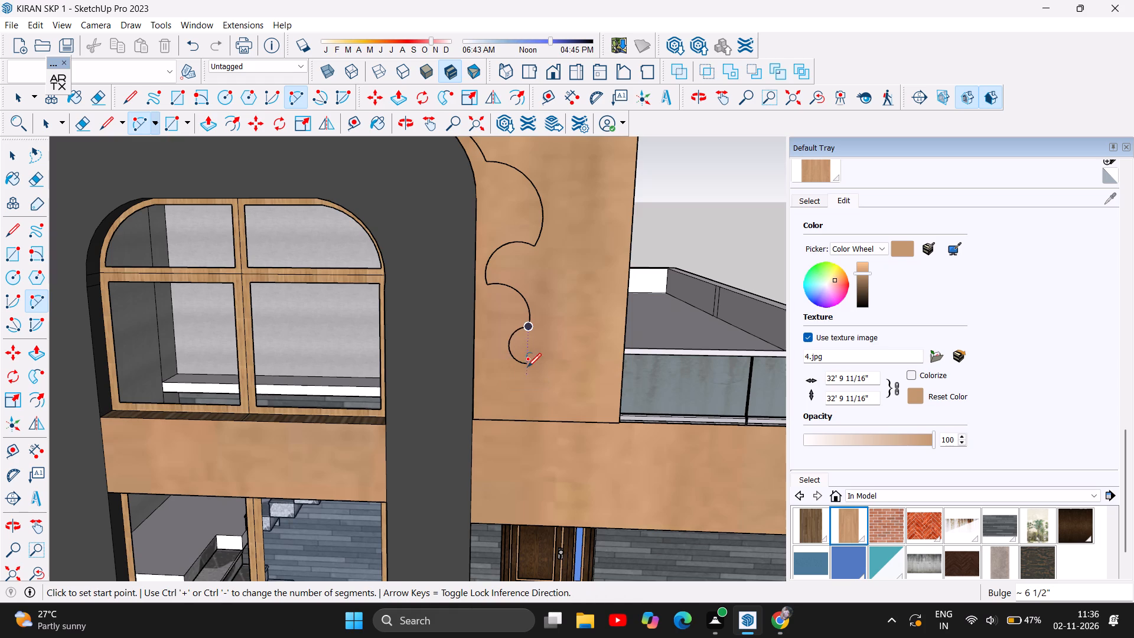
pyautogui.click(528, 366)
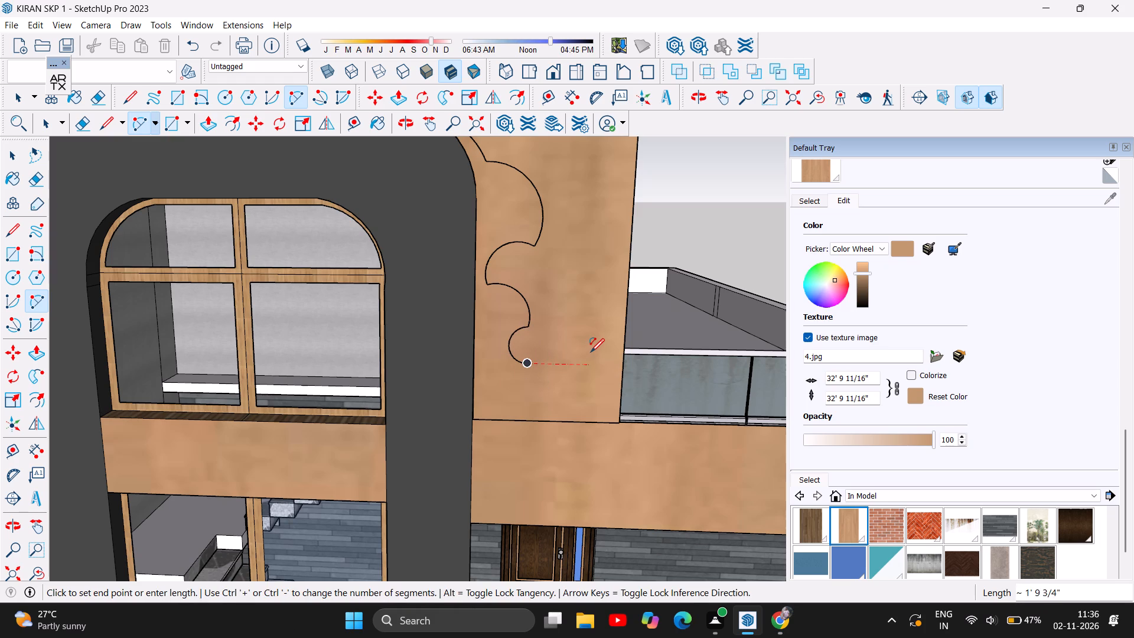
pyautogui.click(574, 366)
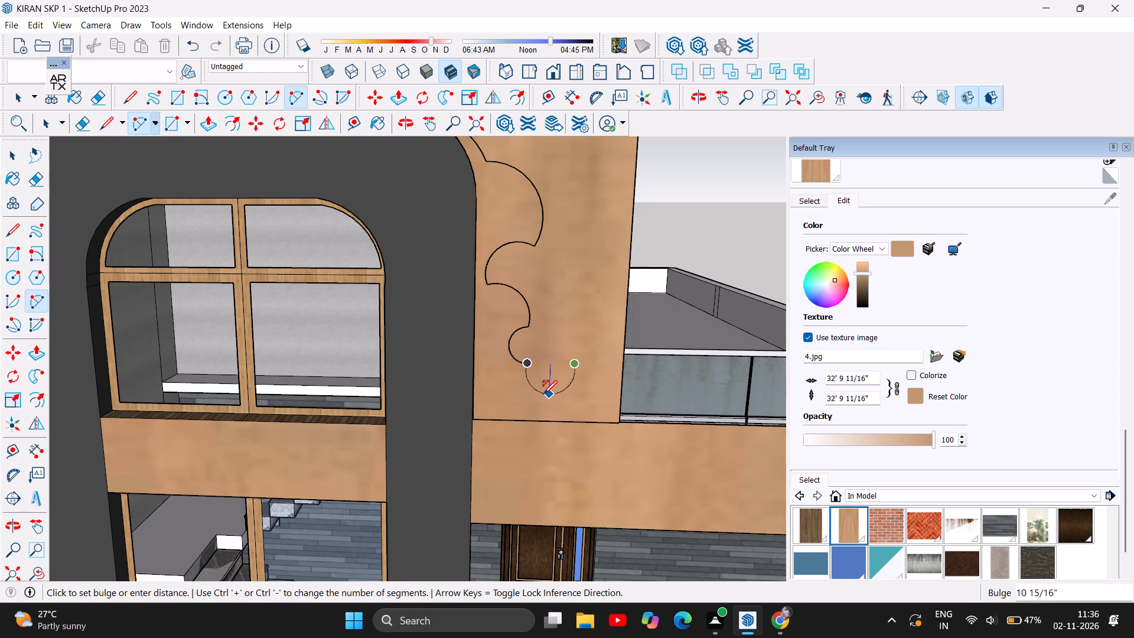
pyautogui.click(578, 391)
pyautogui.click(575, 371)
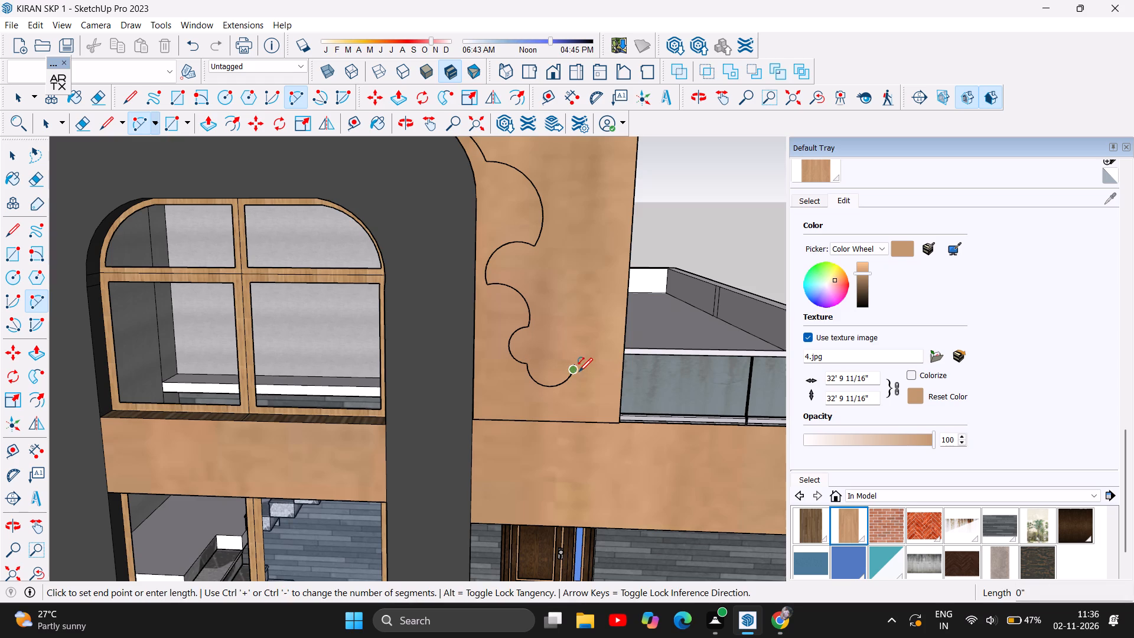
pyautogui.click(621, 372)
pyautogui.click(593, 403)
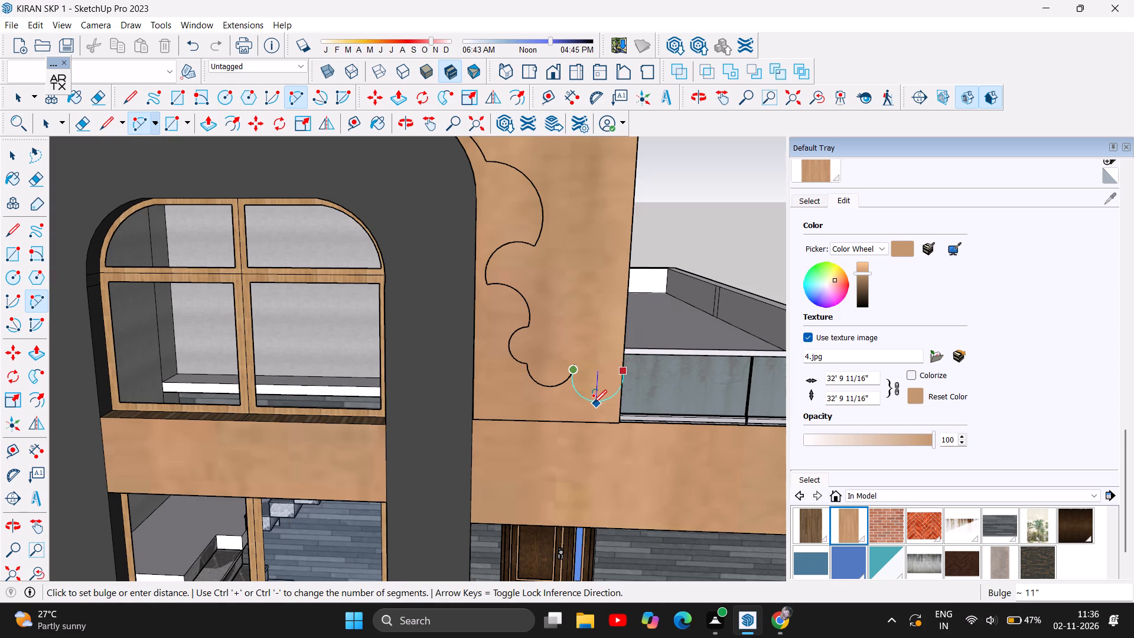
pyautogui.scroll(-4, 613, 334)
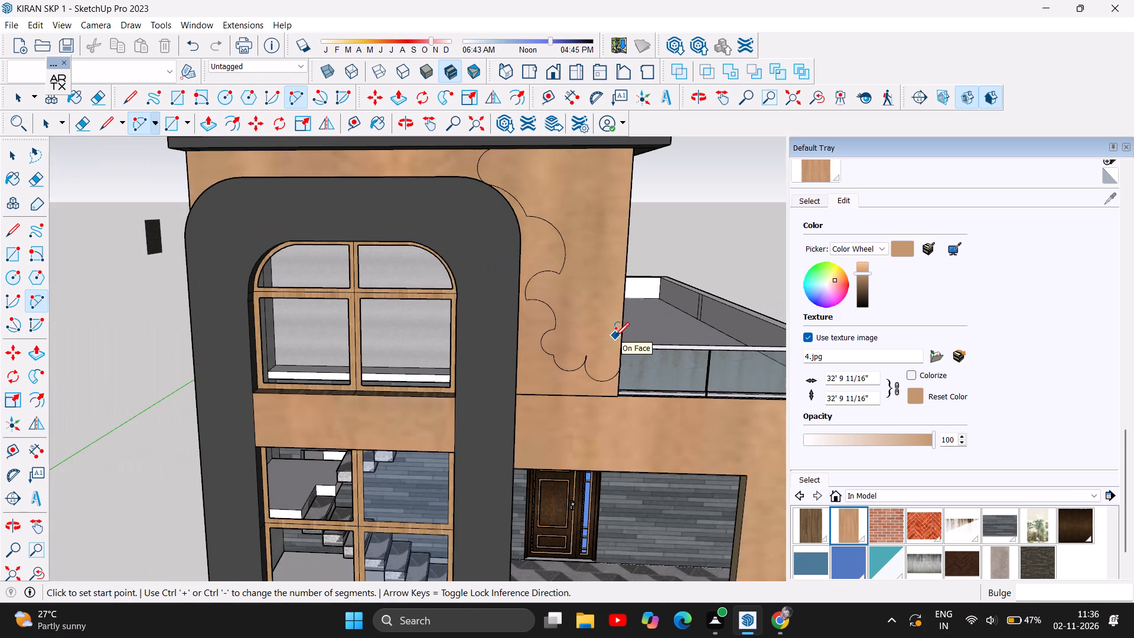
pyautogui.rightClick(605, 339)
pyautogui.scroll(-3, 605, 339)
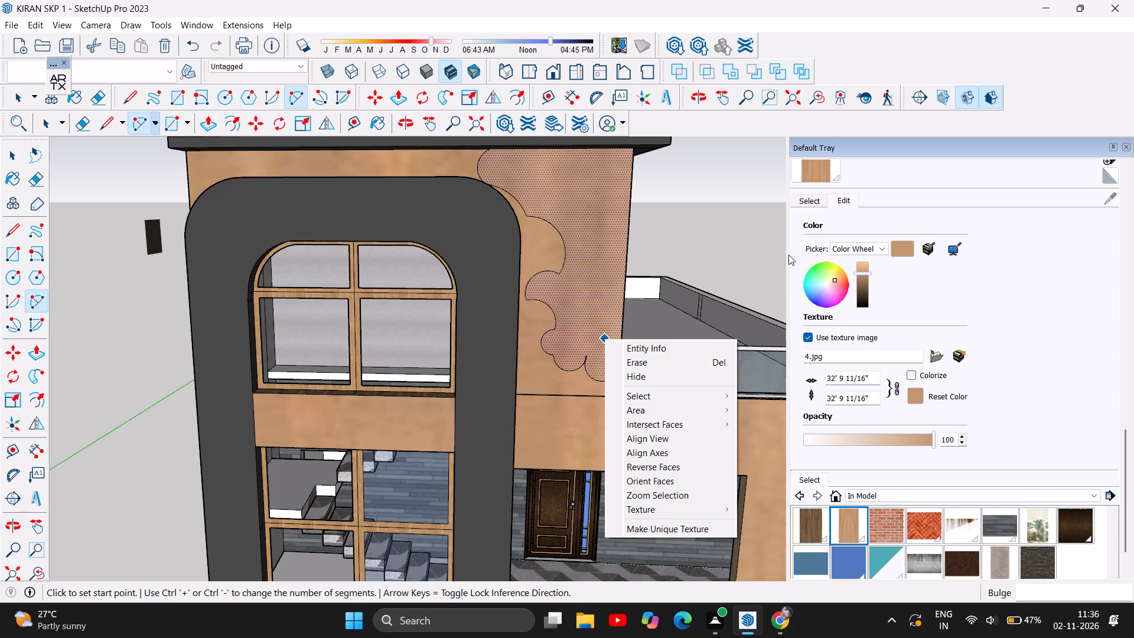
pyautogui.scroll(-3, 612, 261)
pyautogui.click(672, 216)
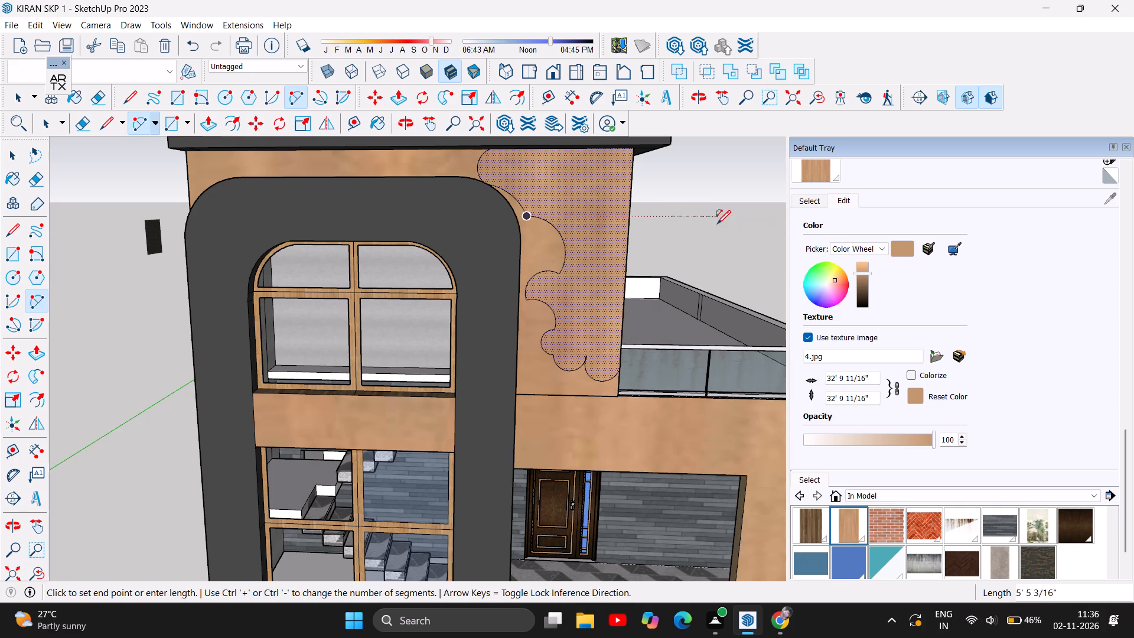
# Select the scalloped wall face beside the dark frame and paint it with the in-model Subcontinent Mural palm-tree texture.
pyautogui.click(16, 148)
pyautogui.click(62, 144)
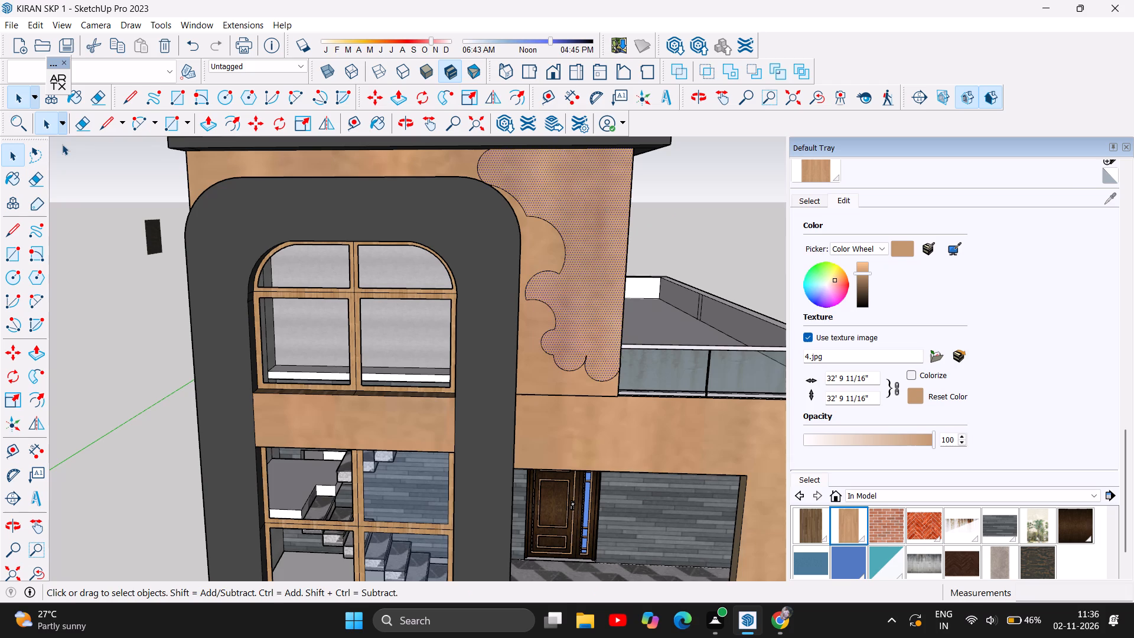
pyautogui.click(597, 247)
pyautogui.scroll(-2, 549, 383)
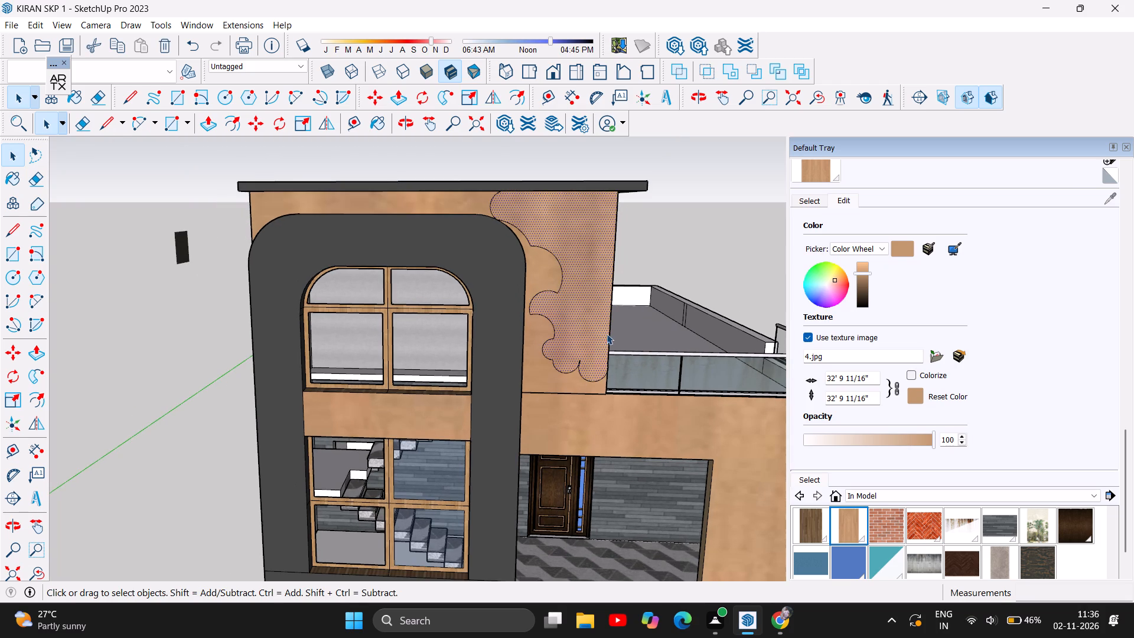
pyautogui.scroll(-1, 949, 562)
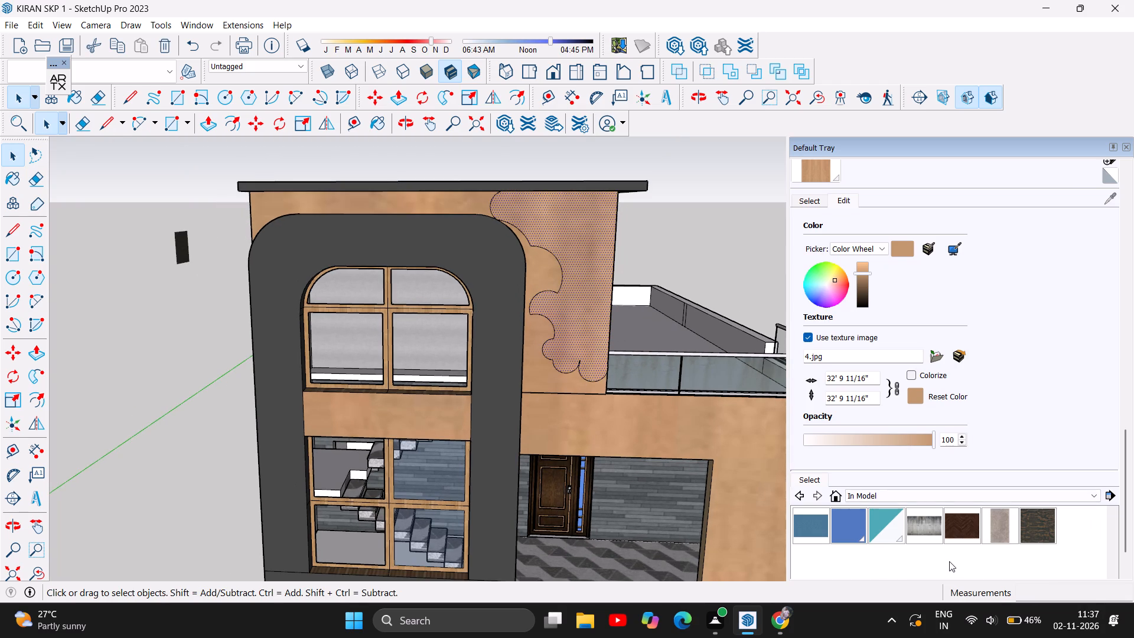
pyautogui.scroll(3, 988, 545)
pyautogui.scroll(1, 1047, 532)
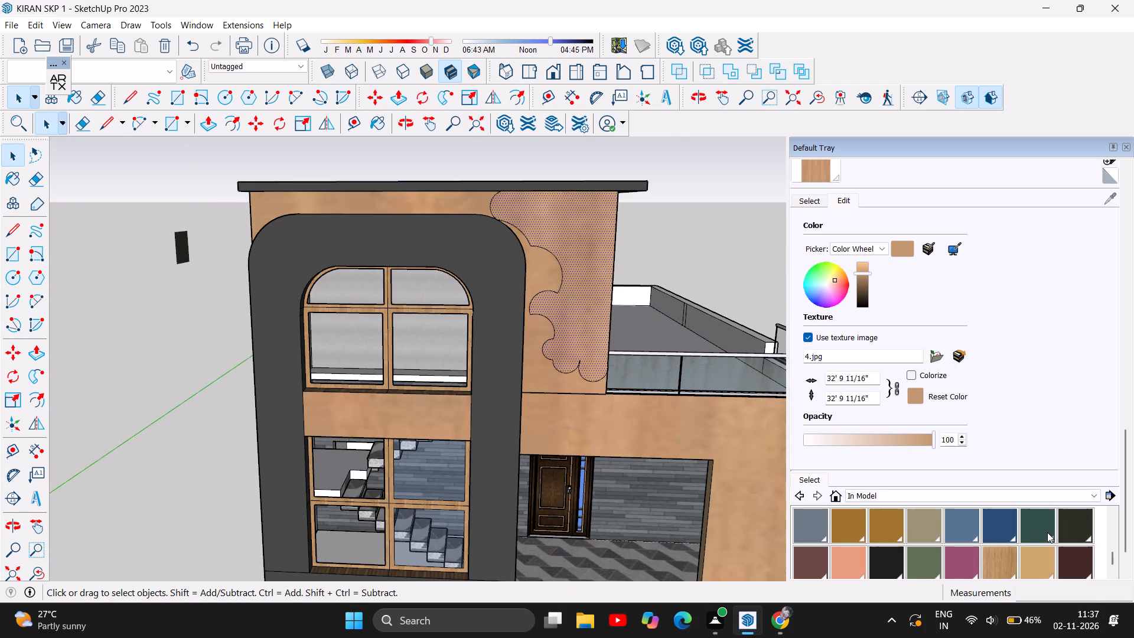
pyautogui.scroll(-3, 1047, 532)
pyautogui.click(1038, 531)
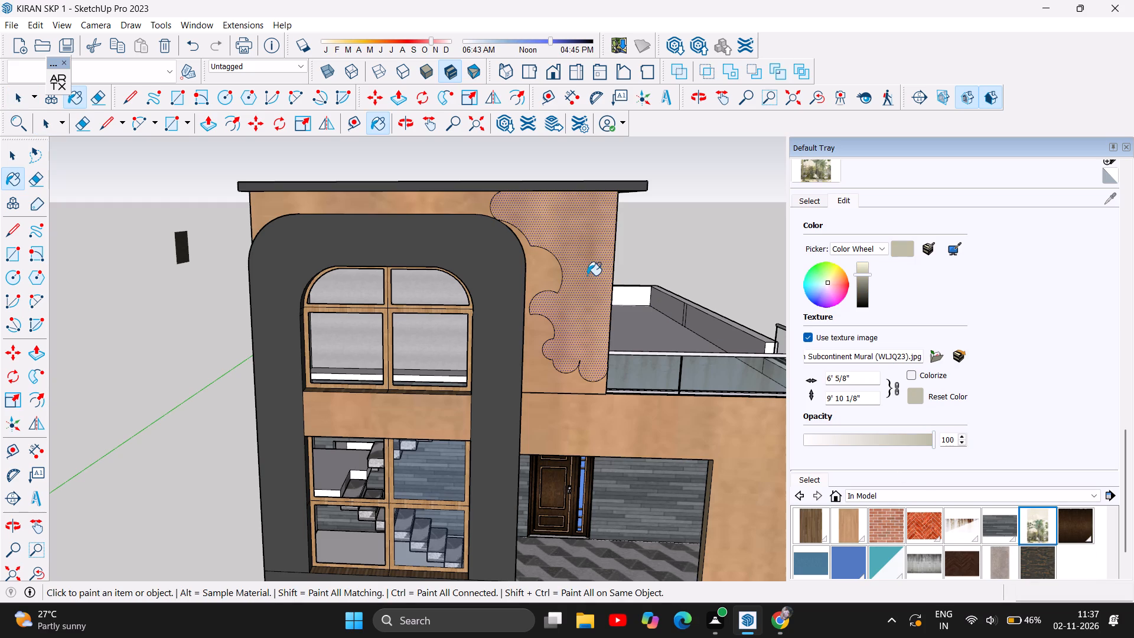
pyautogui.click(579, 257)
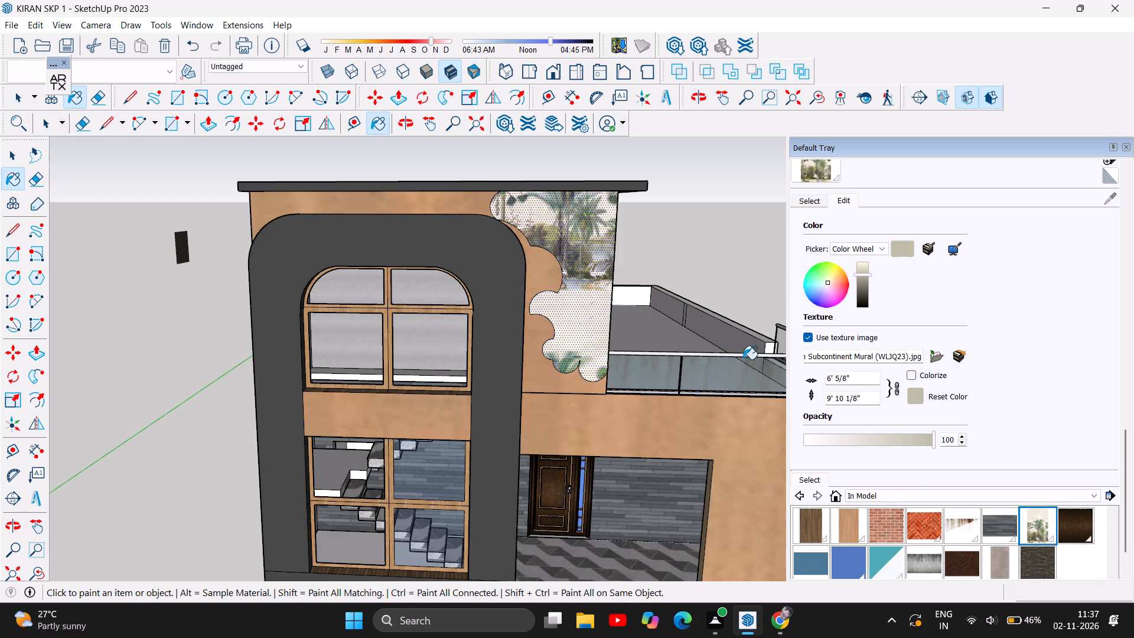
# Undo the palm-tree mural paint on the scalloped upper wall face.
pyautogui.scroll(-5, 221, 163)
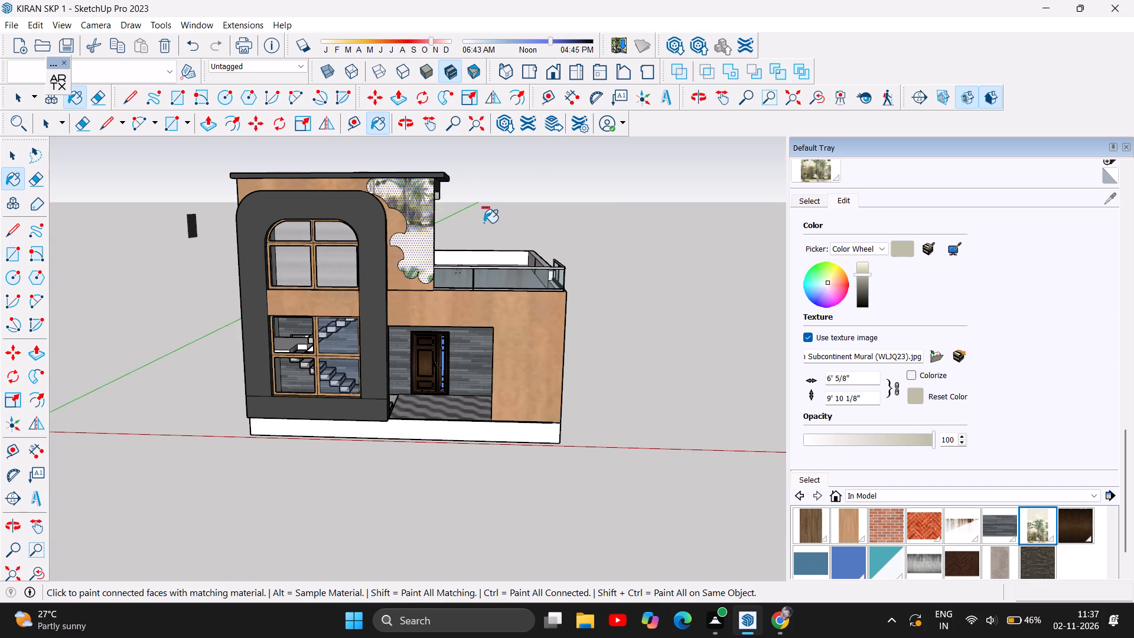
pyautogui.hotkey('ctrl', 'z')
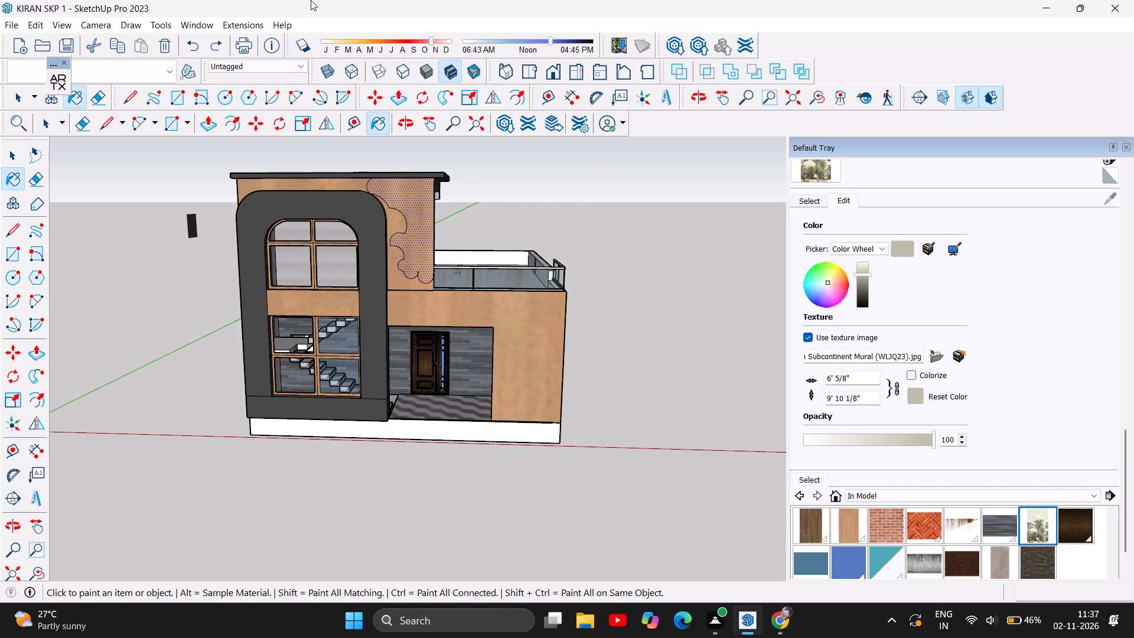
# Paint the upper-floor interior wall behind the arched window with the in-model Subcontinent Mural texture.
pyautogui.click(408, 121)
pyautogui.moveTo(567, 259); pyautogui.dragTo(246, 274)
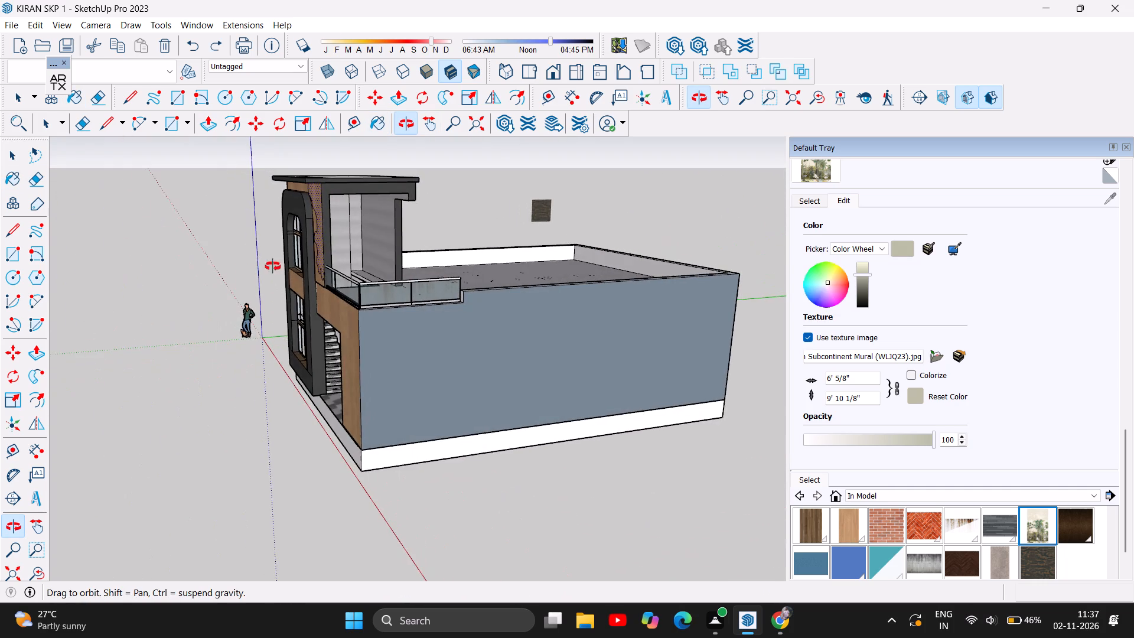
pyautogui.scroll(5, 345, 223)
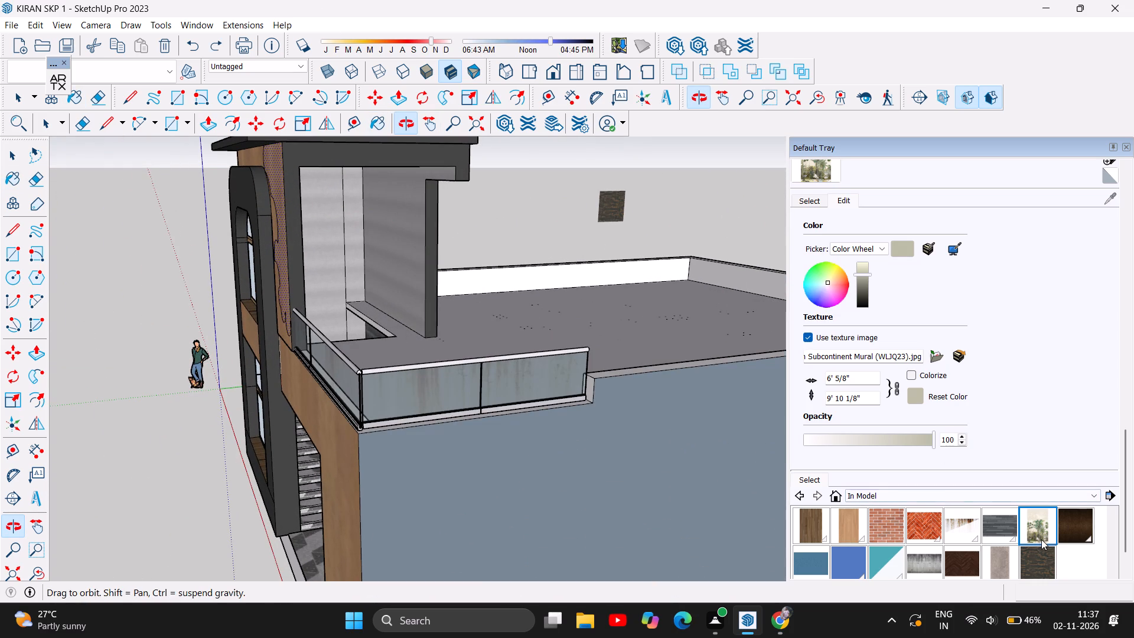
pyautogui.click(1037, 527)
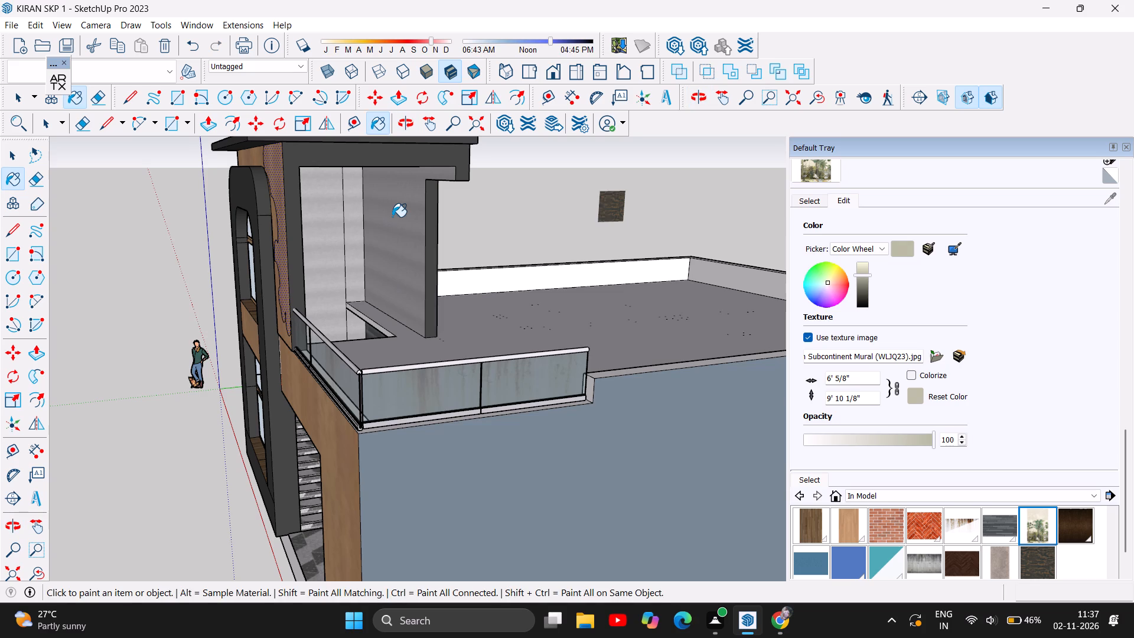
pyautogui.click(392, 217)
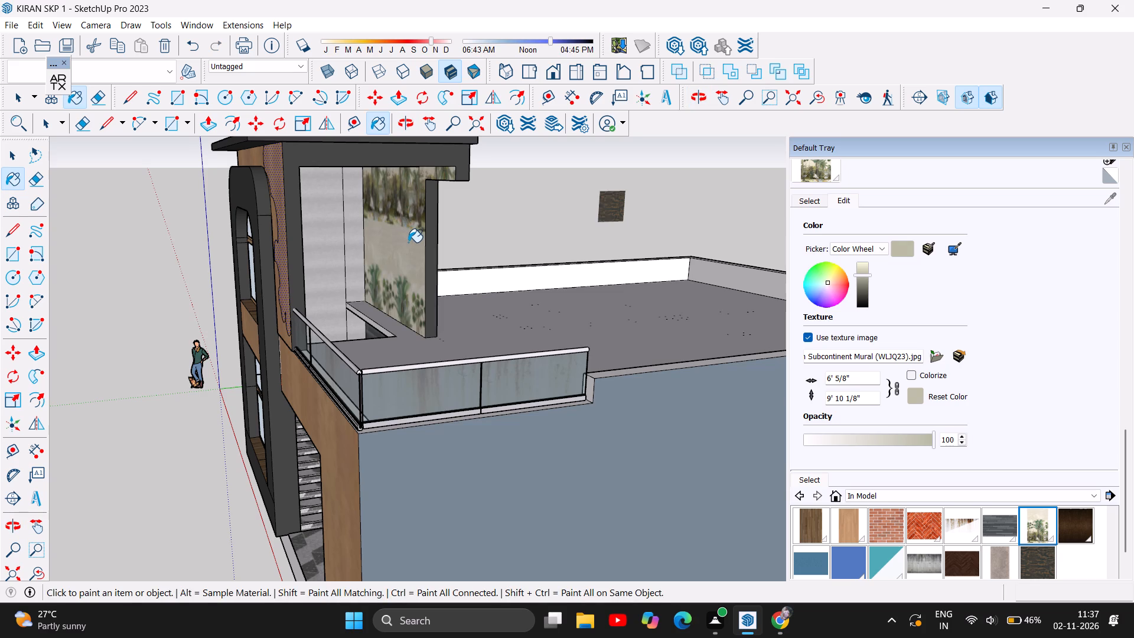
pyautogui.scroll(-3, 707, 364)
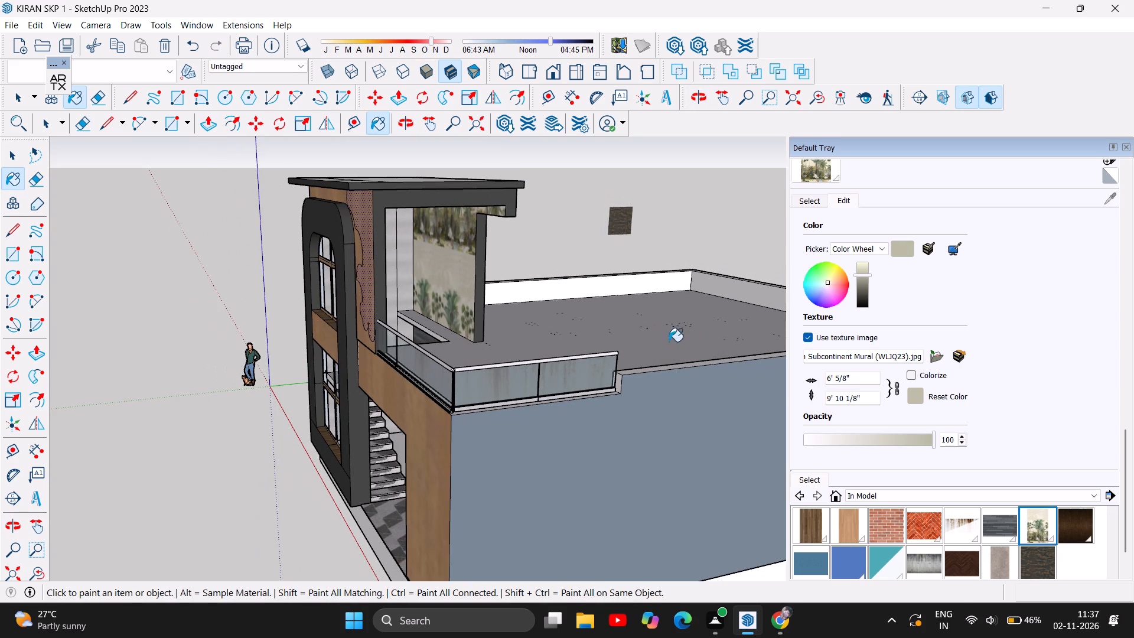
# Examine the facade from the front and both sides, checking how the interior mural looks through the arched window.
pyautogui.click(403, 123)
pyautogui.moveTo(191, 364); pyautogui.dragTo(552, 309)
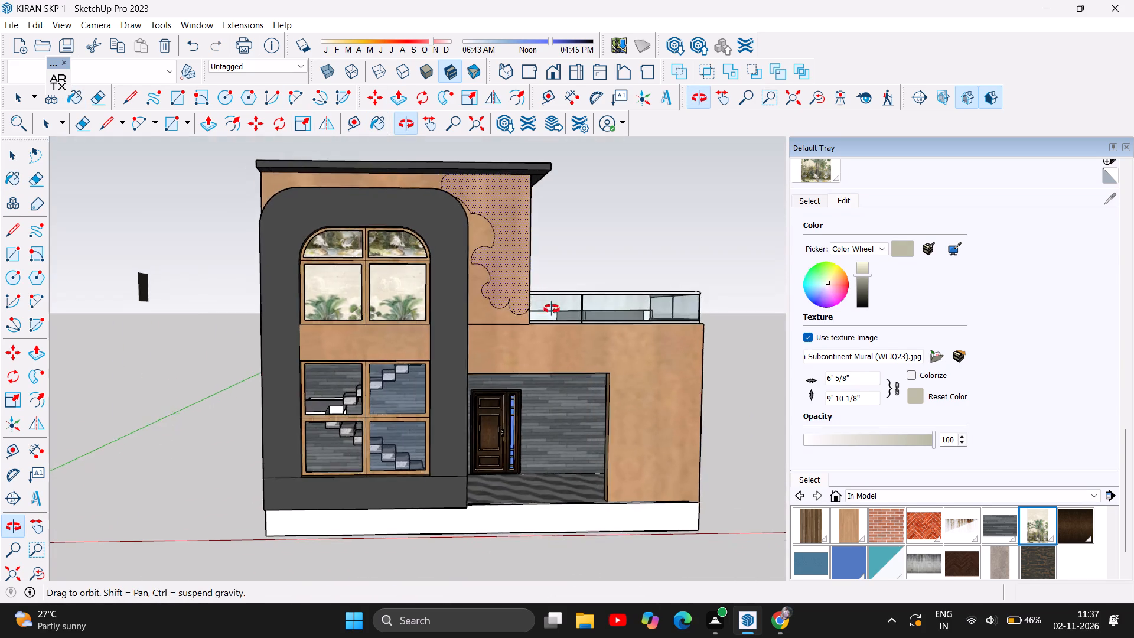
pyautogui.moveTo(552, 309); pyautogui.dragTo(555, 307)
pyautogui.scroll(-5, 337, 408)
pyautogui.moveTo(334, 408); pyautogui.dragTo(328, 441)
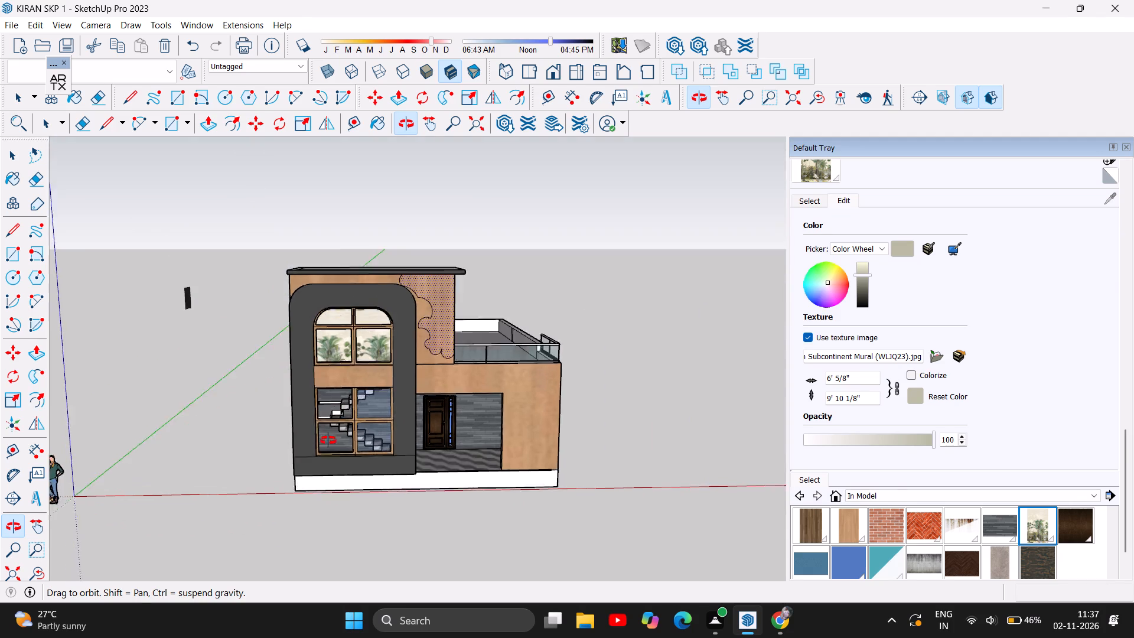
pyautogui.moveTo(328, 441); pyautogui.dragTo(279, 377)
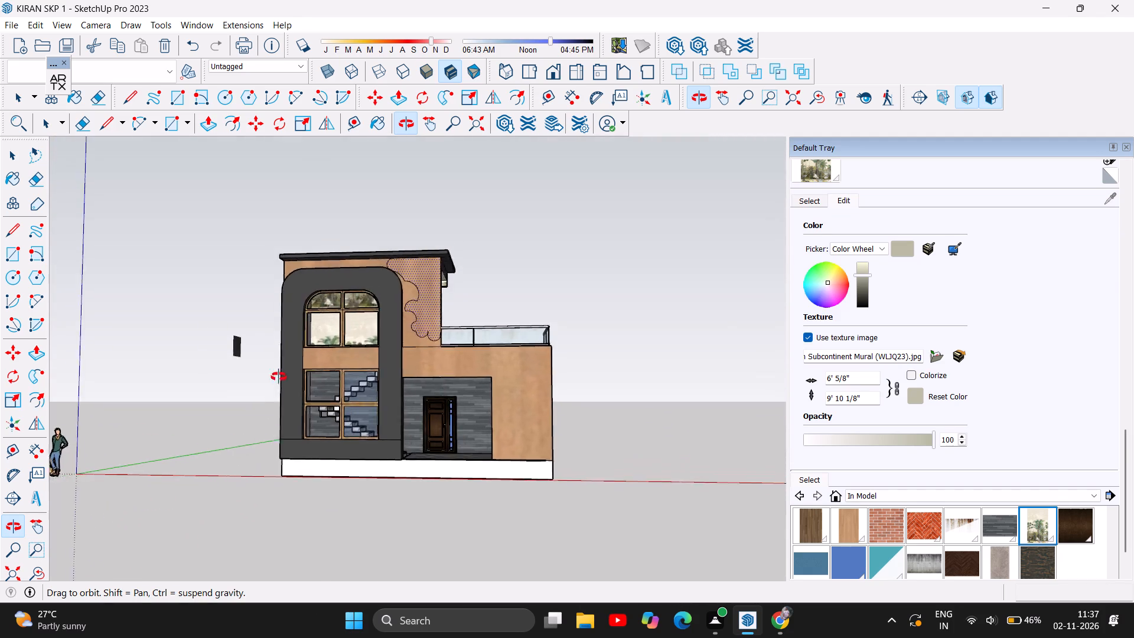
pyautogui.moveTo(279, 377); pyautogui.dragTo(480, 429)
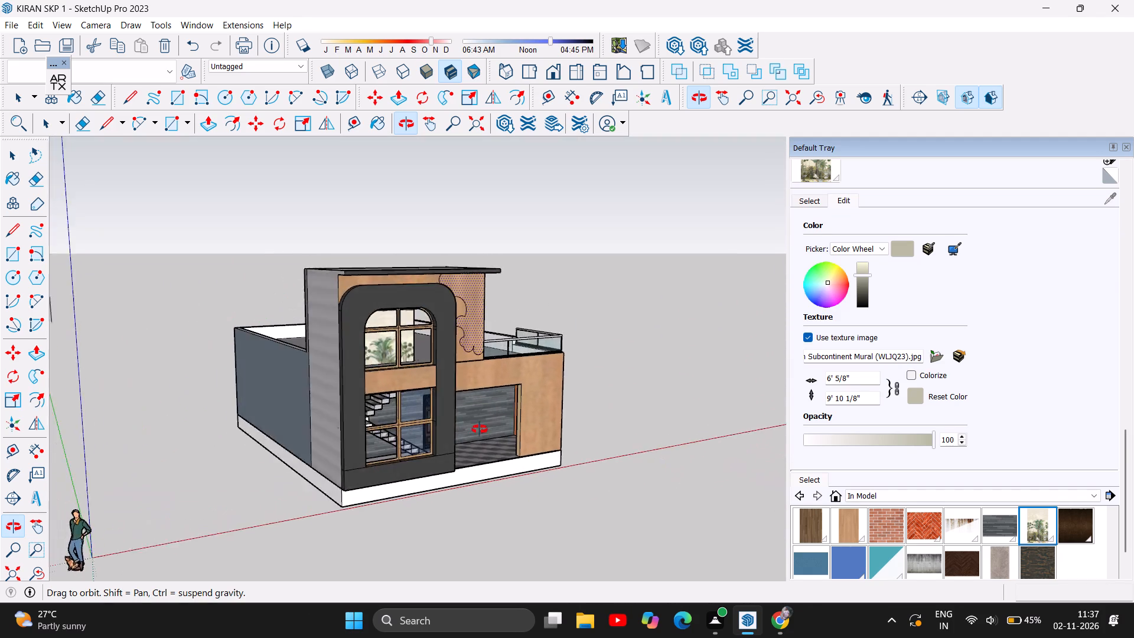
pyautogui.moveTo(480, 429); pyautogui.dragTo(343, 385)
pyautogui.scroll(-3, 292, 401)
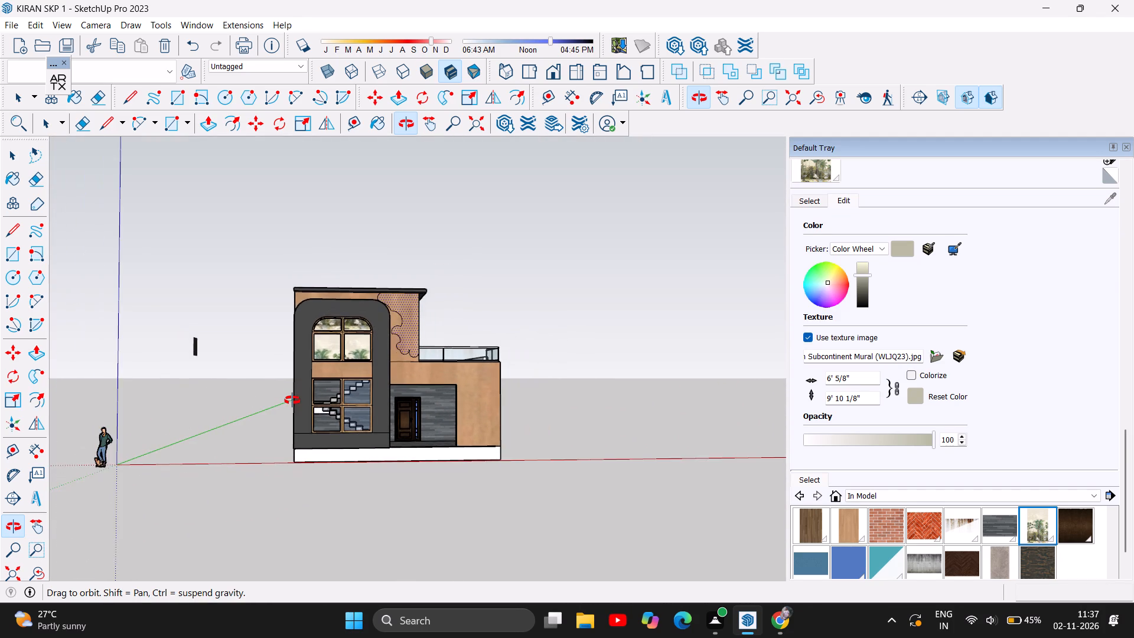
pyautogui.scroll(-1, 292, 401)
pyautogui.moveTo(393, 426); pyautogui.dragTo(223, 485)
pyautogui.moveTo(235, 482); pyautogui.dragTo(243, 478)
pyautogui.moveTo(255, 470); pyautogui.dragTo(260, 468)
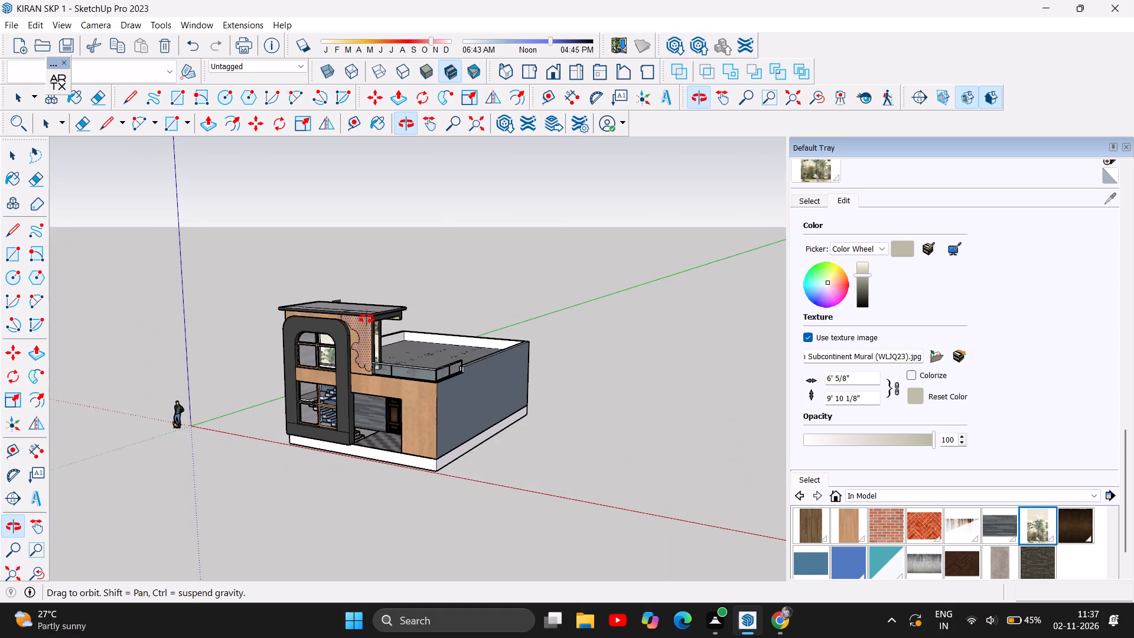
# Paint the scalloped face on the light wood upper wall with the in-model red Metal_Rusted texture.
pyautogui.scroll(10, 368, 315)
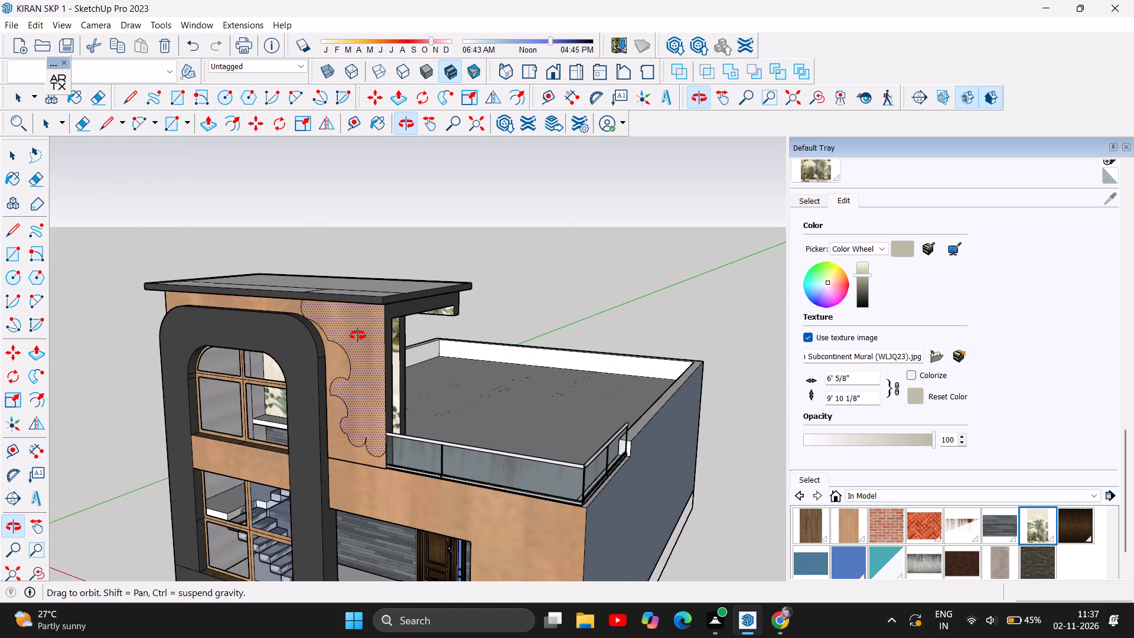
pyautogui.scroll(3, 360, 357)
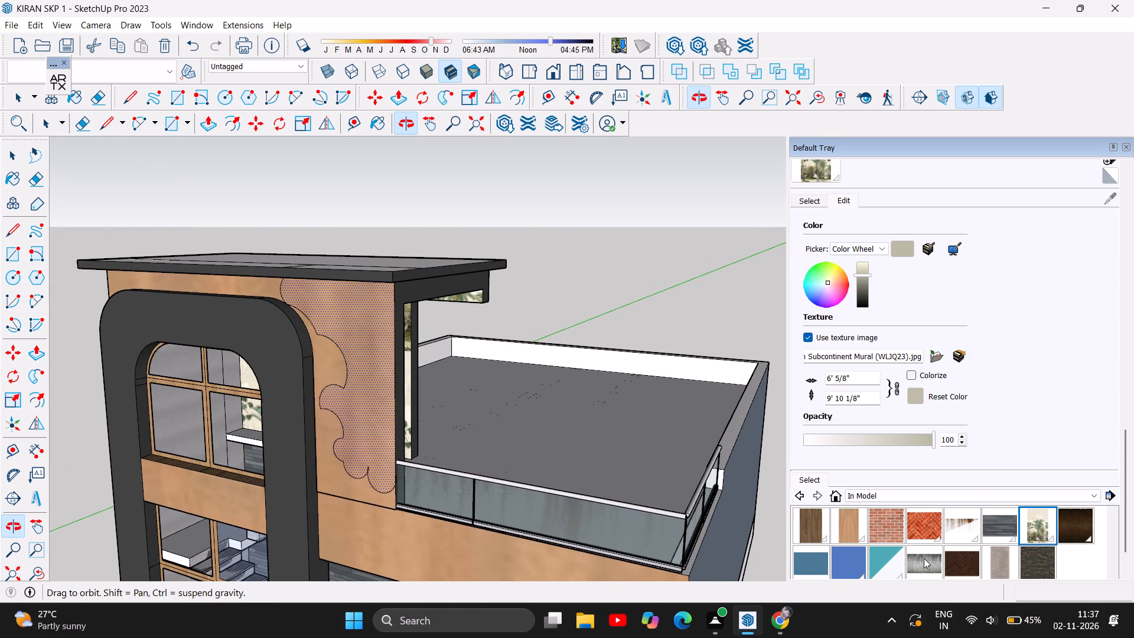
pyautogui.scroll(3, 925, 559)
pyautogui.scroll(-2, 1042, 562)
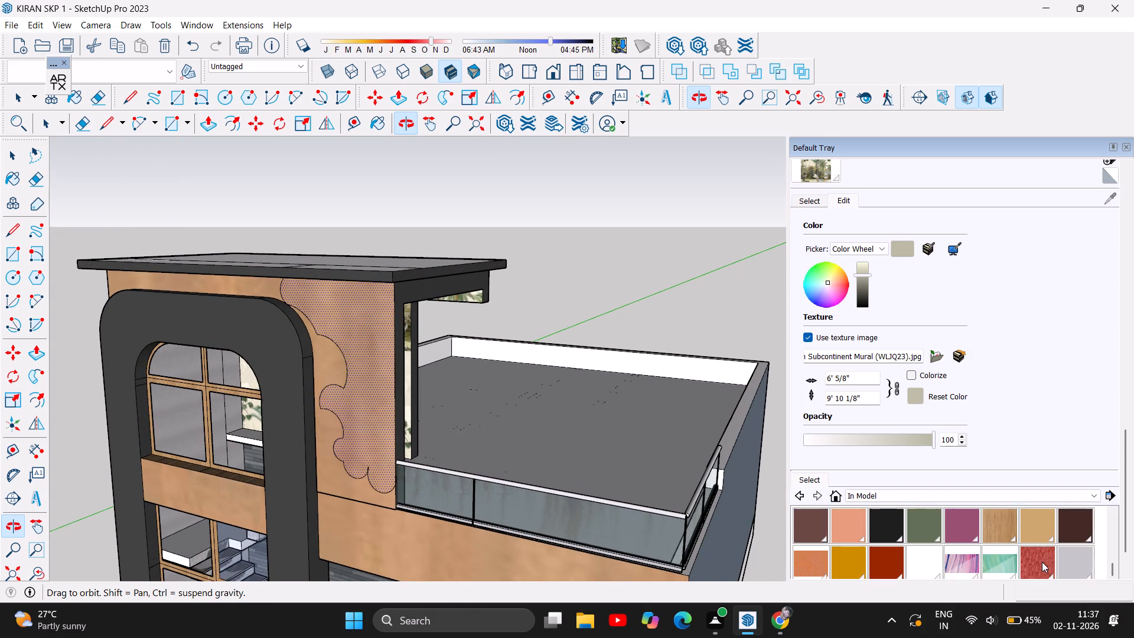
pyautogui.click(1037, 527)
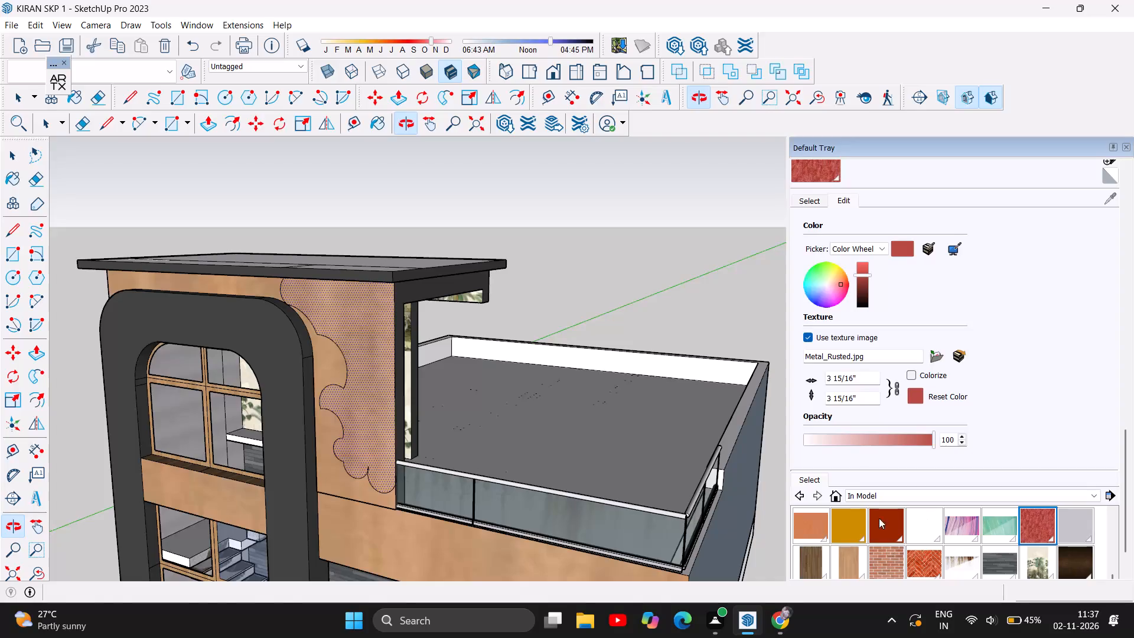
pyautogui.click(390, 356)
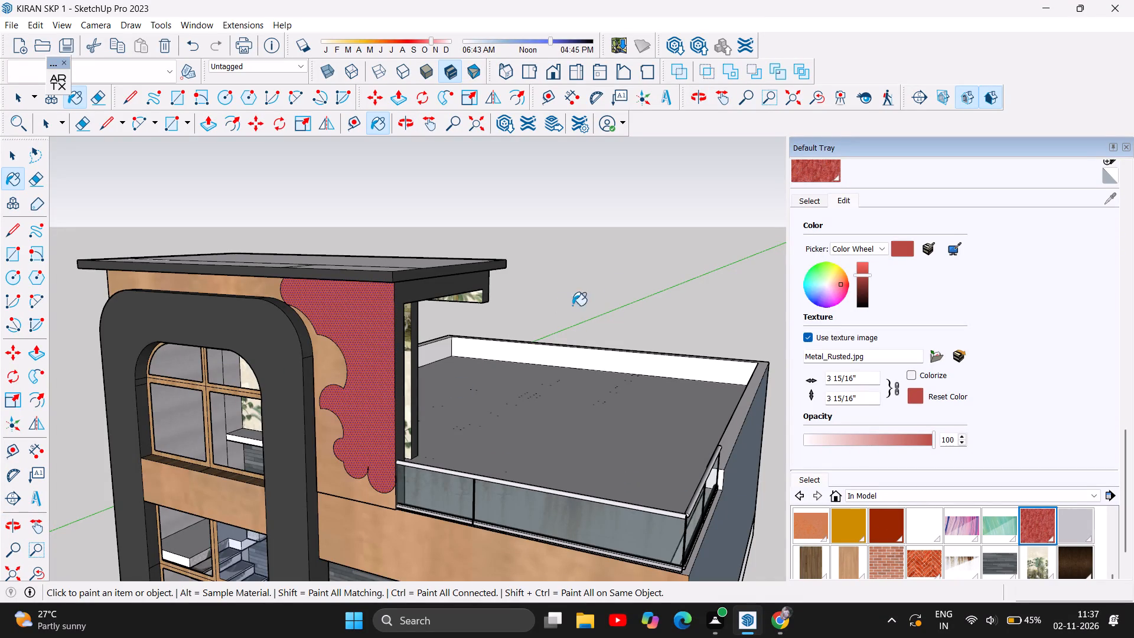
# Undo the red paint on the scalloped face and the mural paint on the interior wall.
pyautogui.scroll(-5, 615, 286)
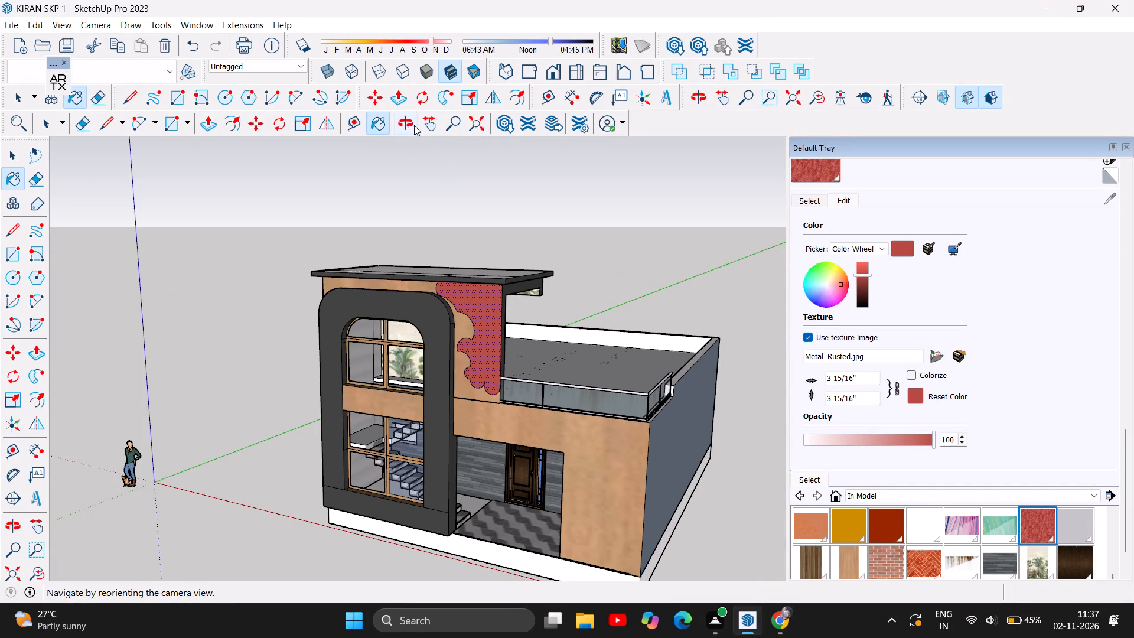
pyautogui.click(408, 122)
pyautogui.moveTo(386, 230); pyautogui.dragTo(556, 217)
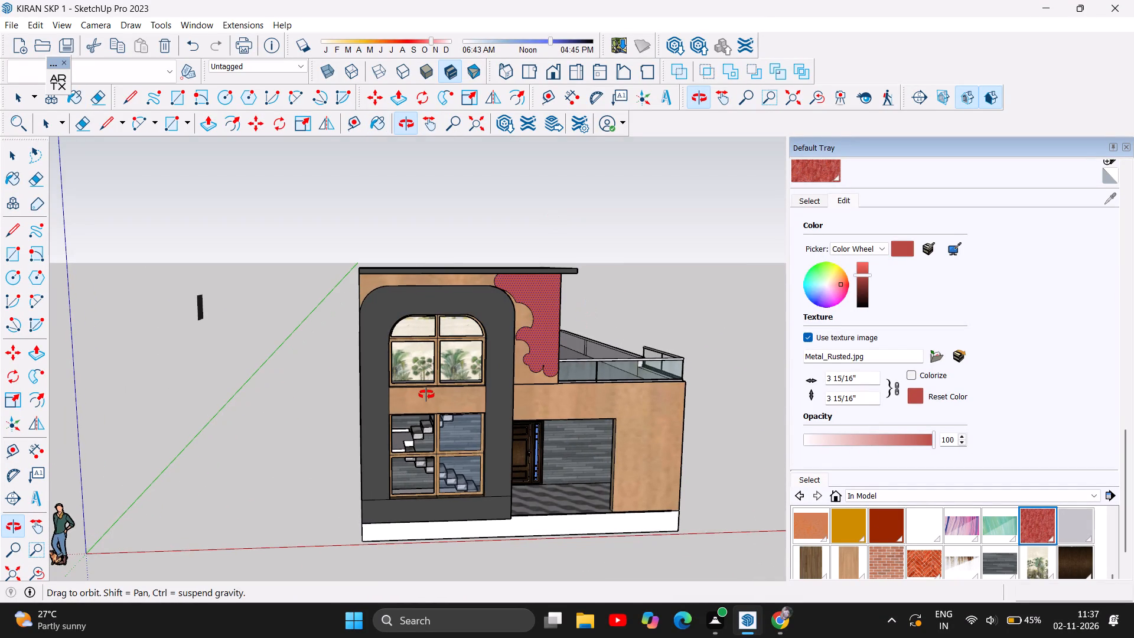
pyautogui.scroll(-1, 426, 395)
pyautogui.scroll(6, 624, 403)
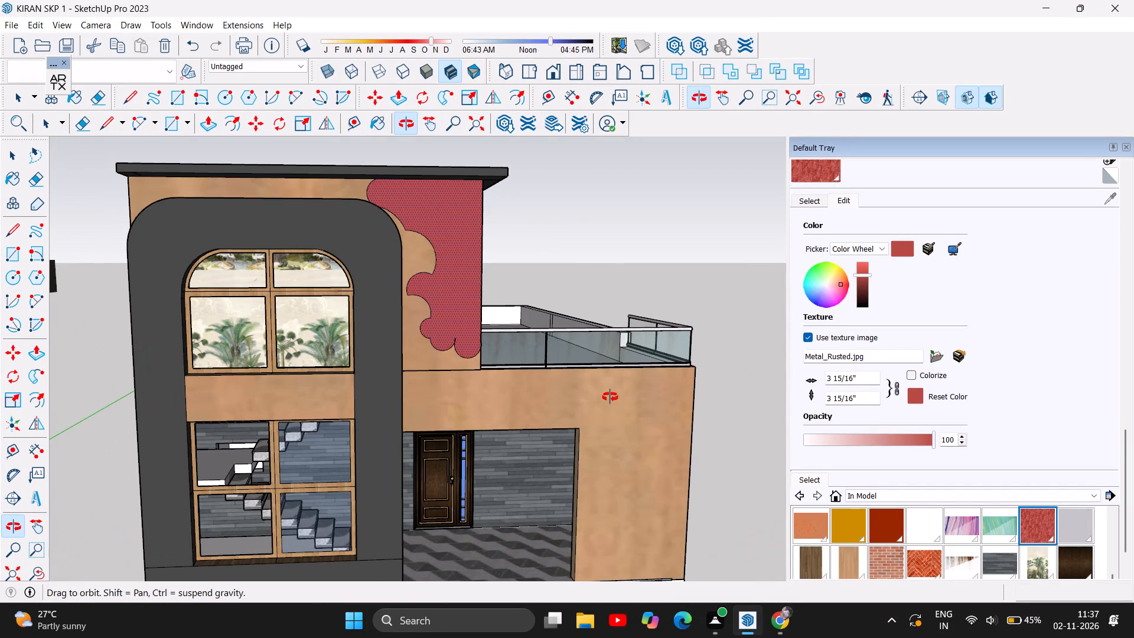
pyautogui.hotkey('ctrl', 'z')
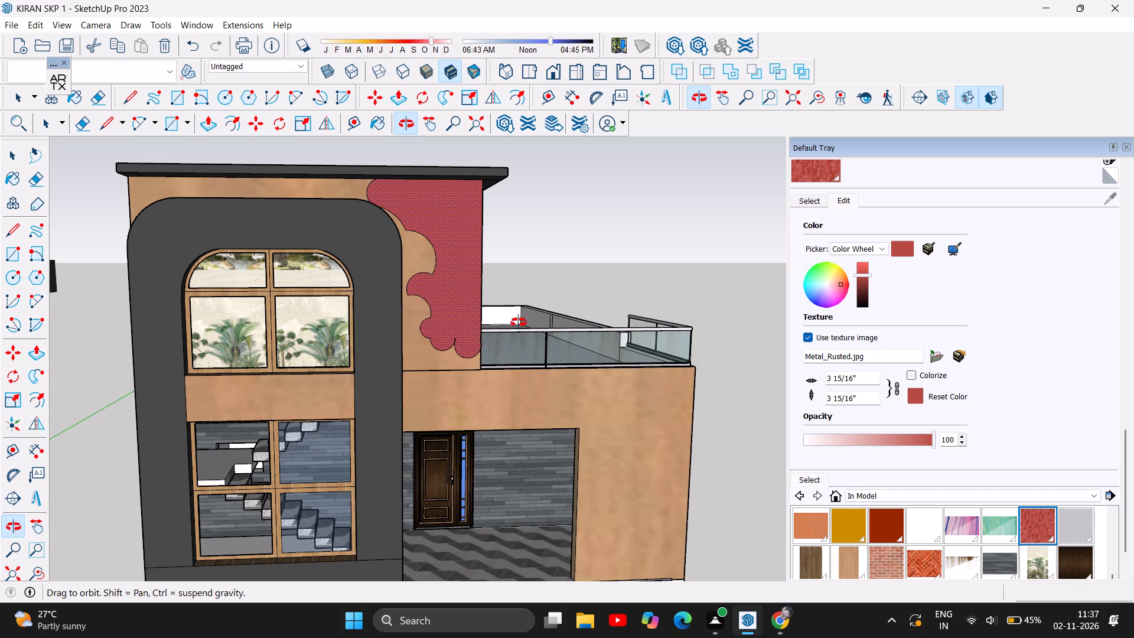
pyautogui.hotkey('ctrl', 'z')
# Undo all the arcs of the scalloped outline on the light wood upper wall.
pyautogui.hotkey('ctrl', 'z')
pyautogui.hotkey('ctrl', 'z')
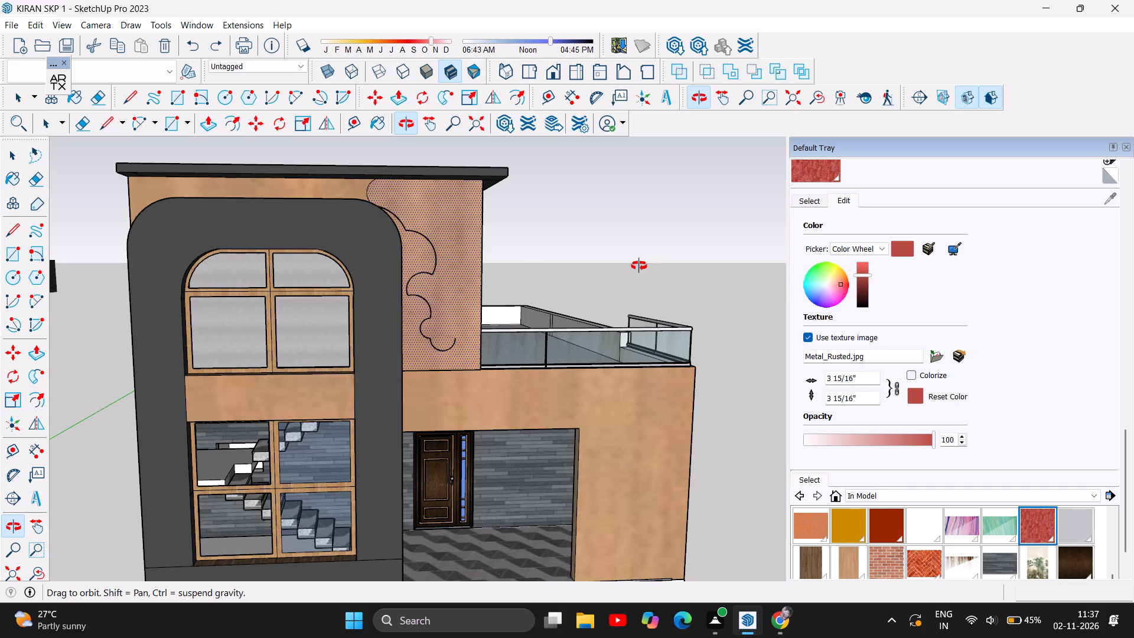
pyautogui.hotkey('ctrl', 'z')
pyautogui.hotkey('ctrl', 'z')
pyautogui.hotkey('ctrl', 'z')
pyautogui.hotkey('ctrl', 'z')
pyautogui.hotkey('ctrl', 'z')
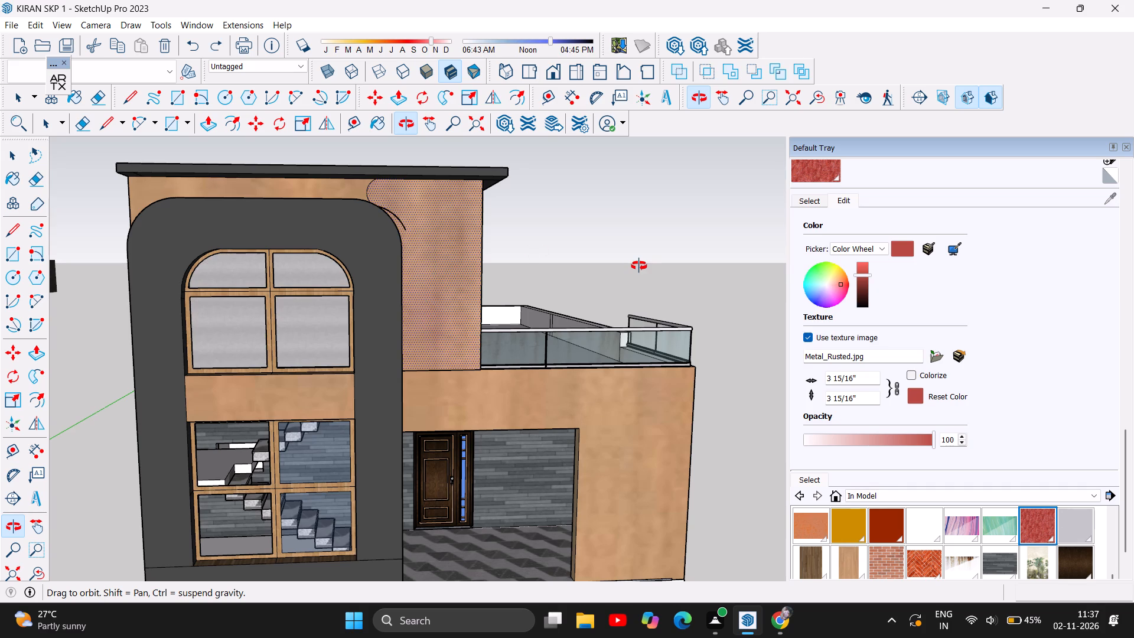
pyautogui.hotkey('ctrl', 'z')
pyautogui.hotkey('ctrl', 'z')
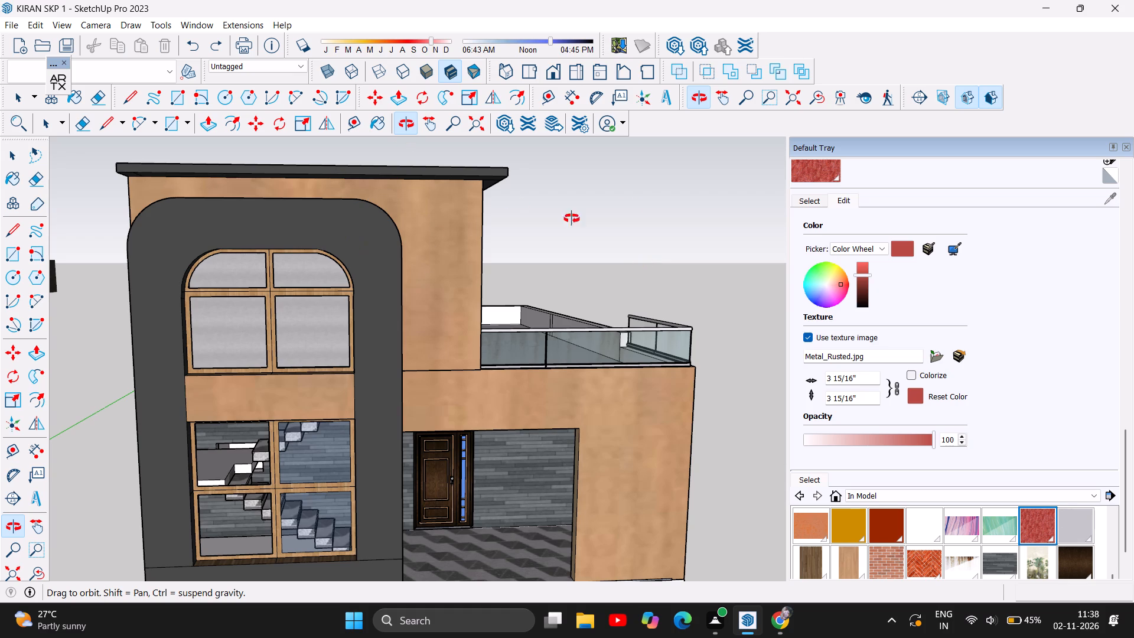
# Draw five hexagons staggered down the light wood upper wall, with inscribed radii of about 8 7/8", 9 7/16", 9 5/16", 7 13/16" and 7 1/2".
pyautogui.click(247, 96)
pyautogui.click(426, 203)
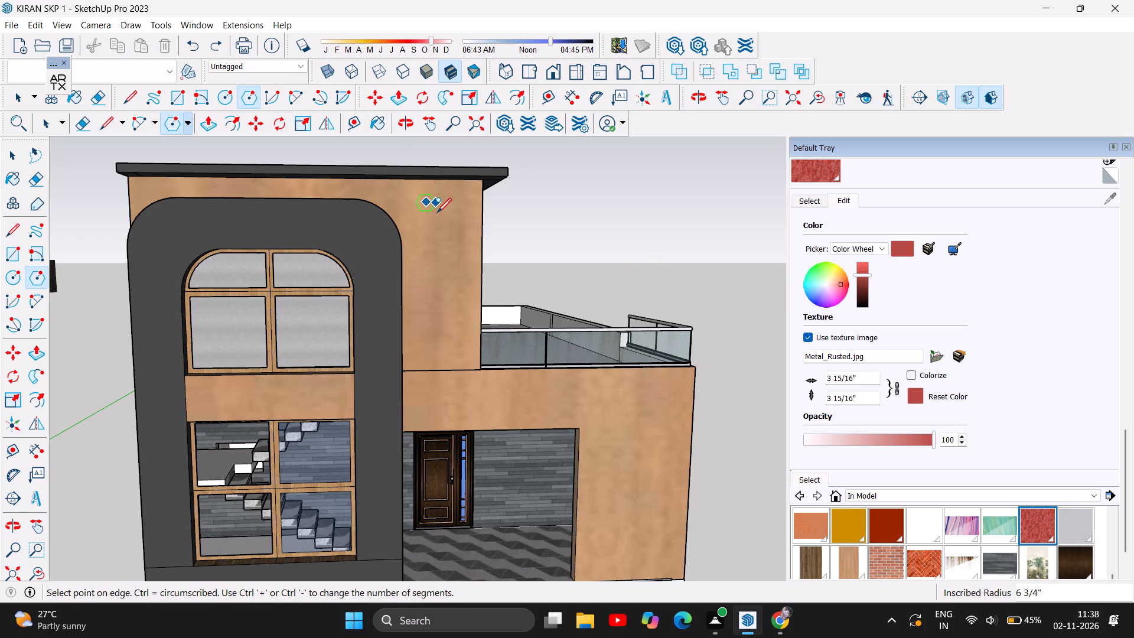
pyautogui.click(437, 211)
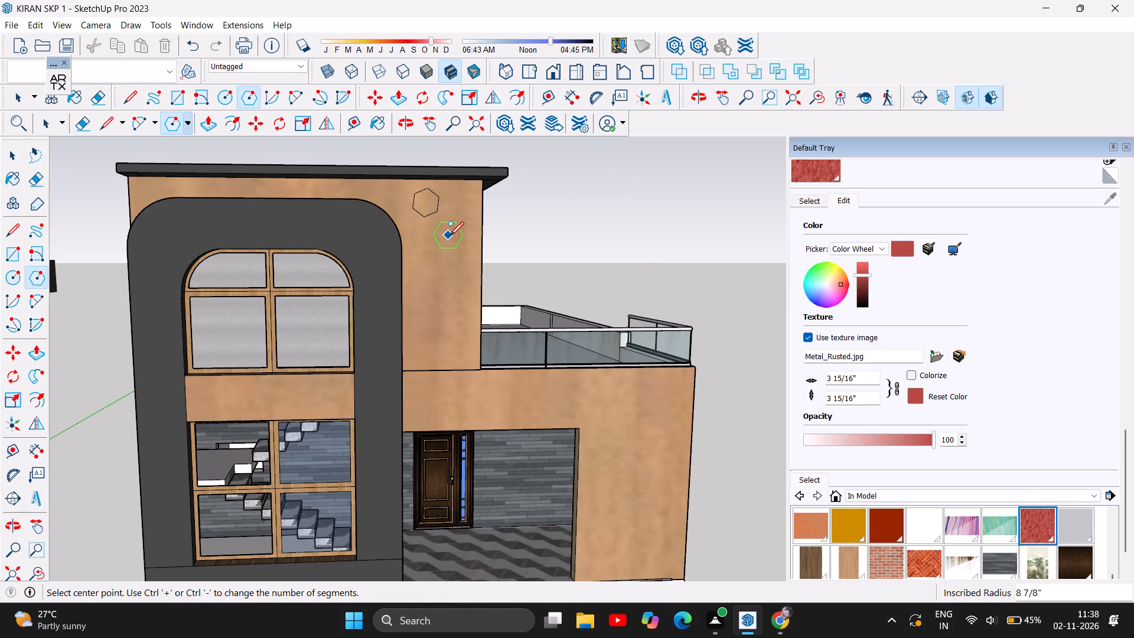
pyautogui.click(450, 235)
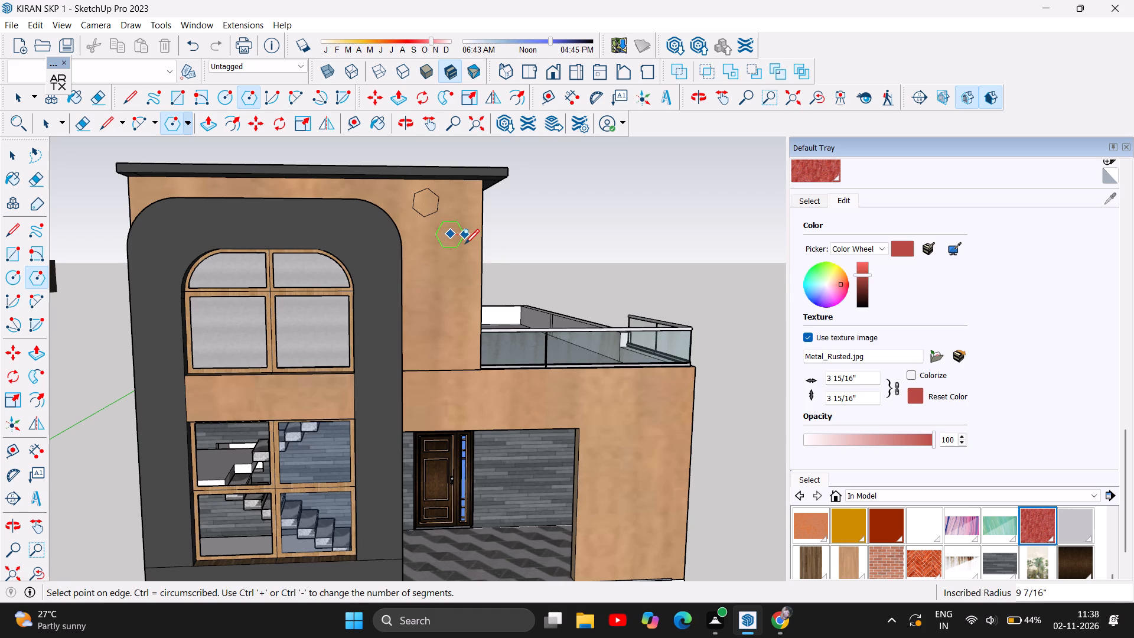
pyautogui.click(465, 243)
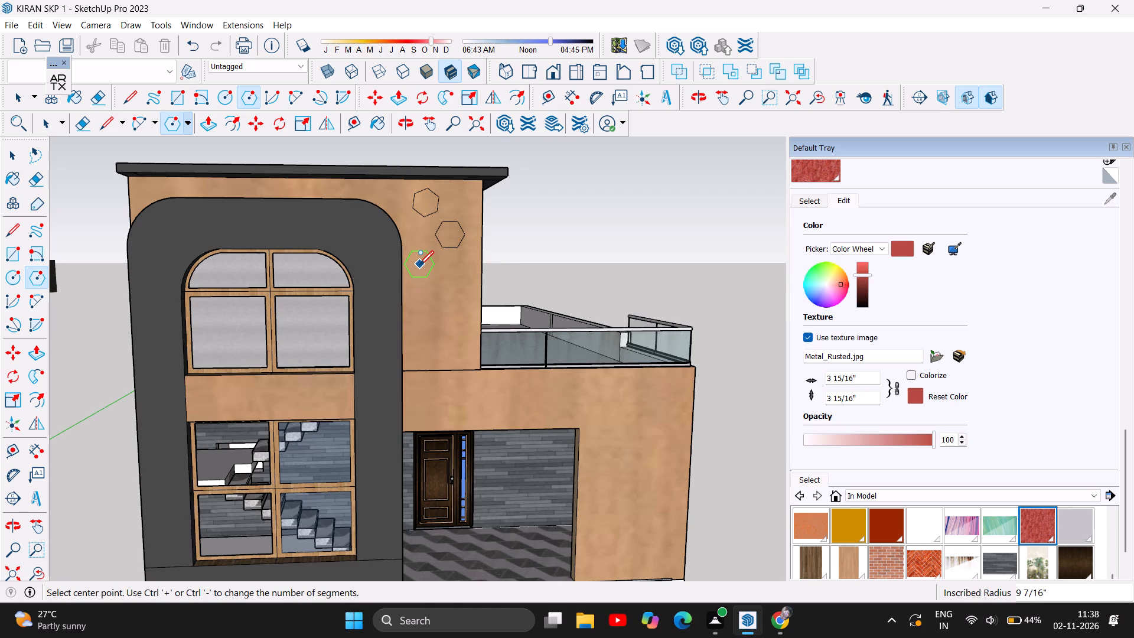
pyautogui.click(419, 264)
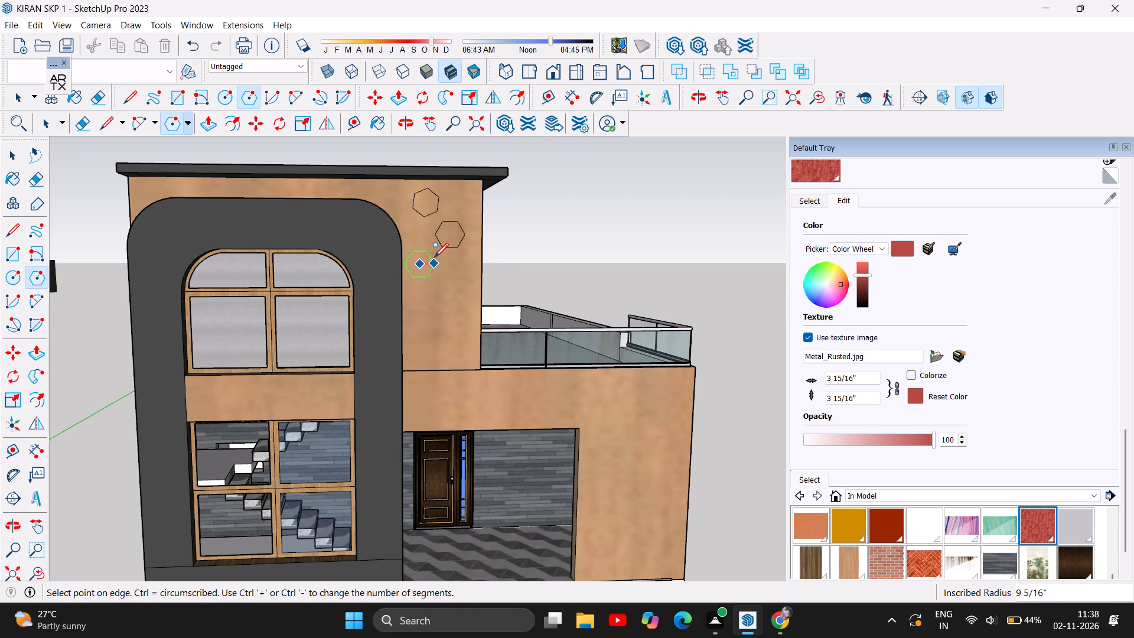
pyautogui.click(434, 256)
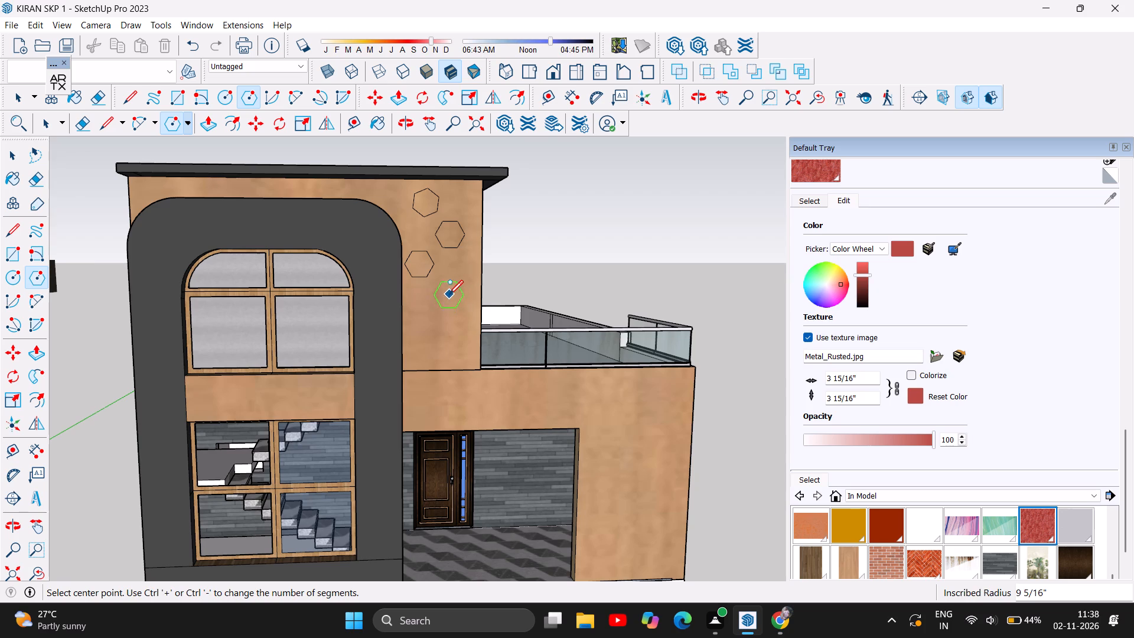
pyautogui.click(449, 289)
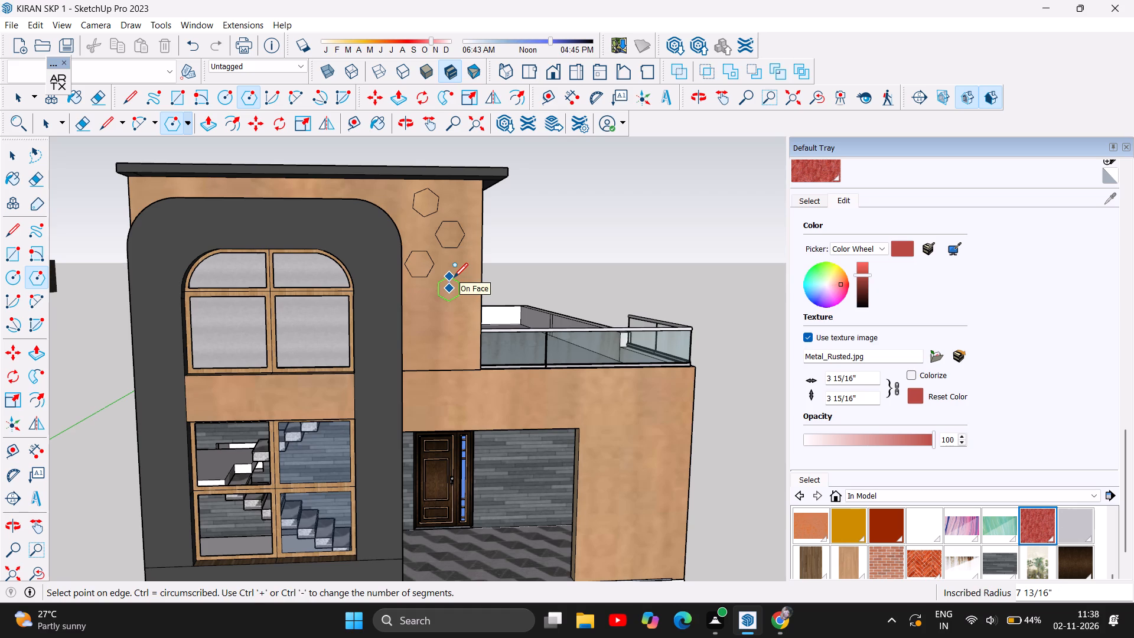
pyautogui.click(454, 276)
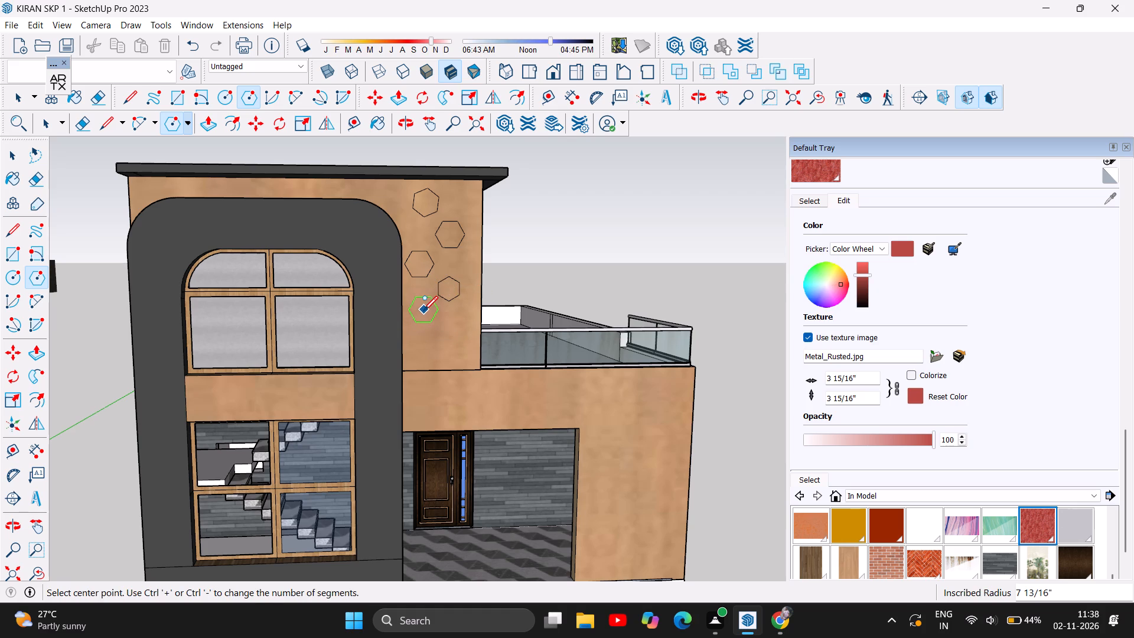
pyautogui.click(418, 316)
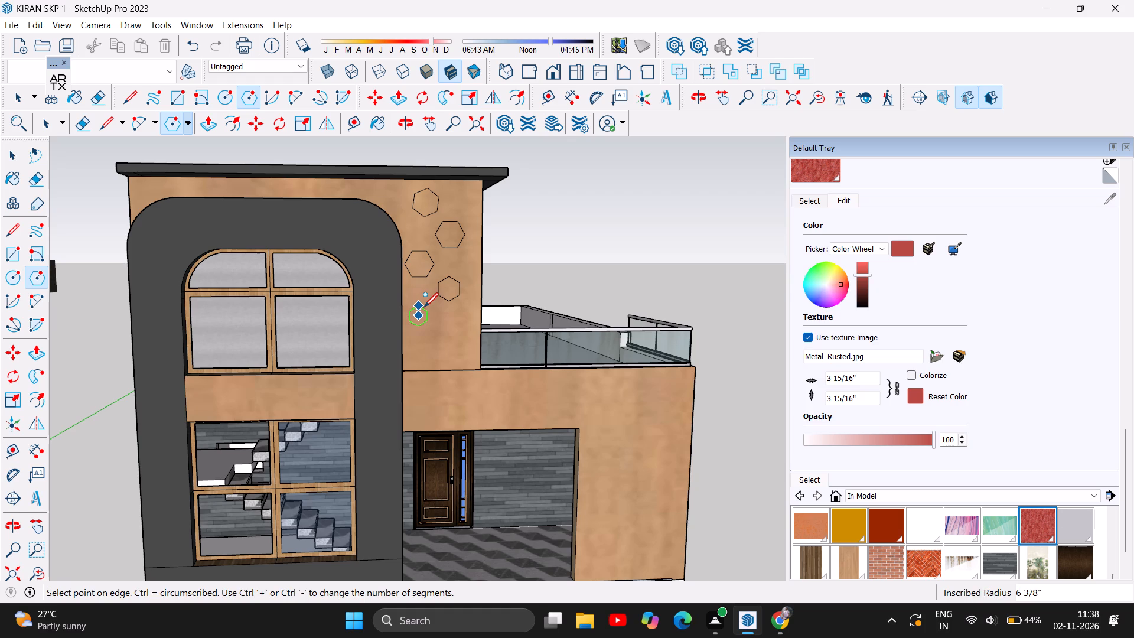
pyautogui.click(426, 304)
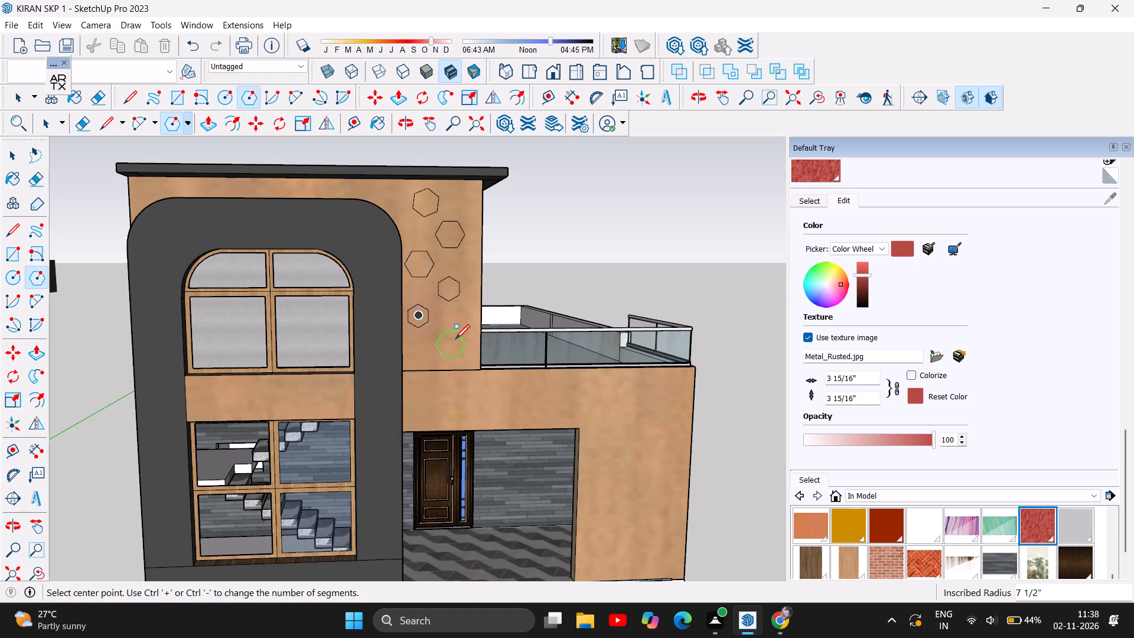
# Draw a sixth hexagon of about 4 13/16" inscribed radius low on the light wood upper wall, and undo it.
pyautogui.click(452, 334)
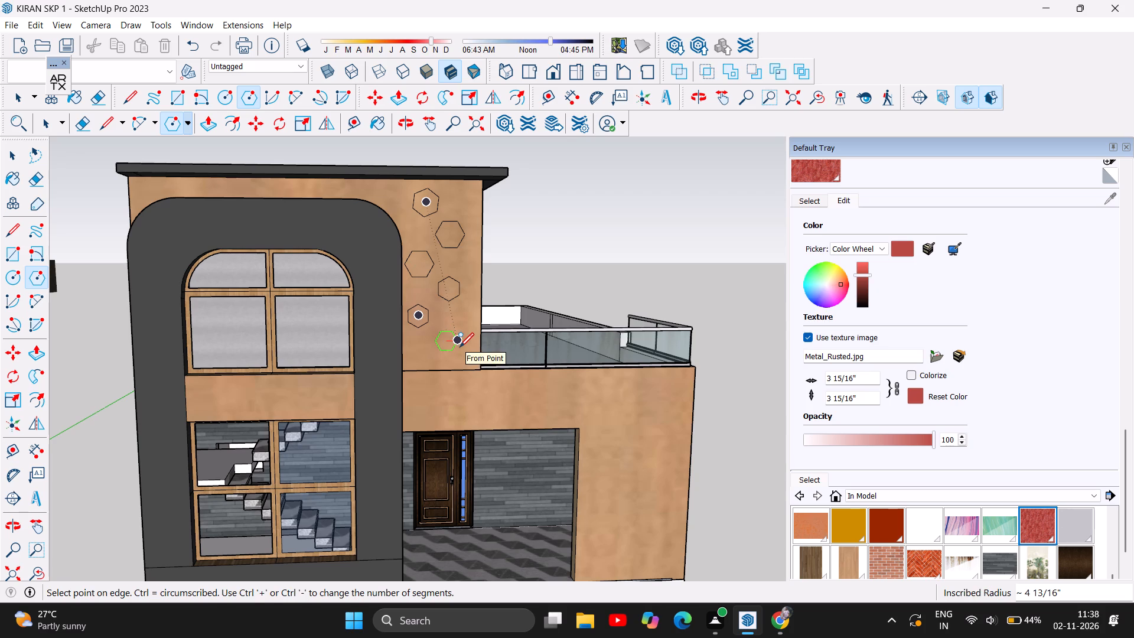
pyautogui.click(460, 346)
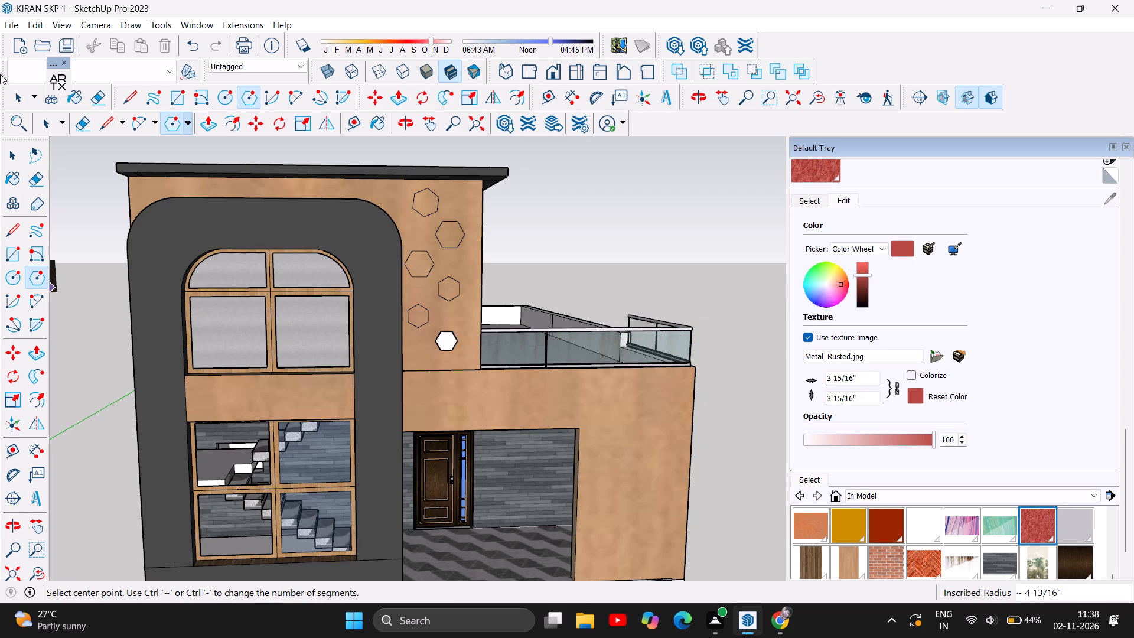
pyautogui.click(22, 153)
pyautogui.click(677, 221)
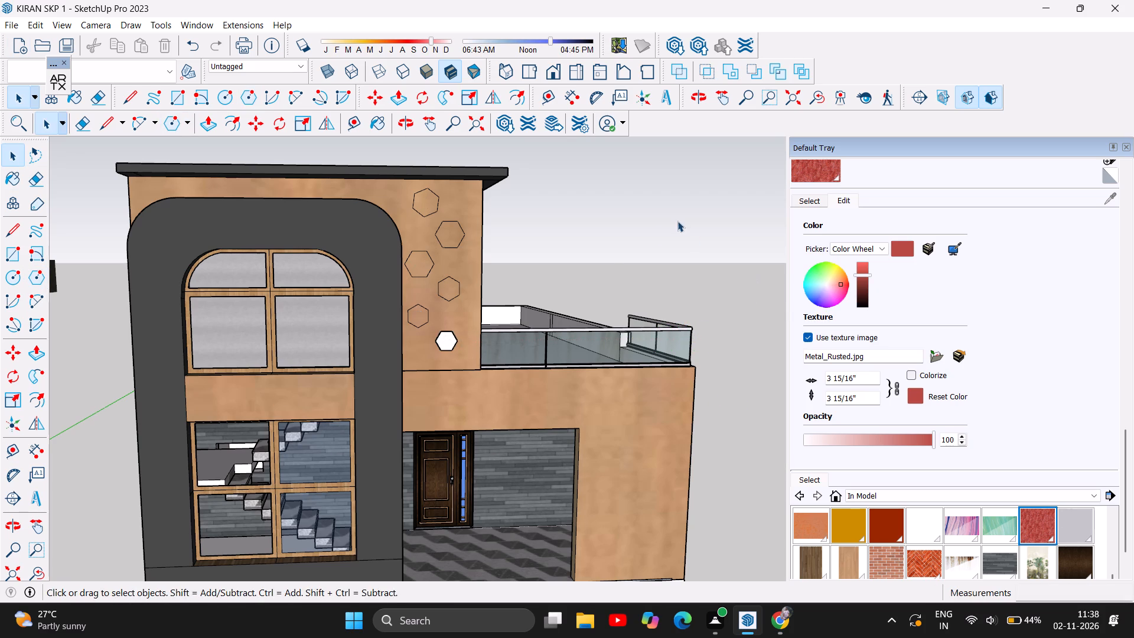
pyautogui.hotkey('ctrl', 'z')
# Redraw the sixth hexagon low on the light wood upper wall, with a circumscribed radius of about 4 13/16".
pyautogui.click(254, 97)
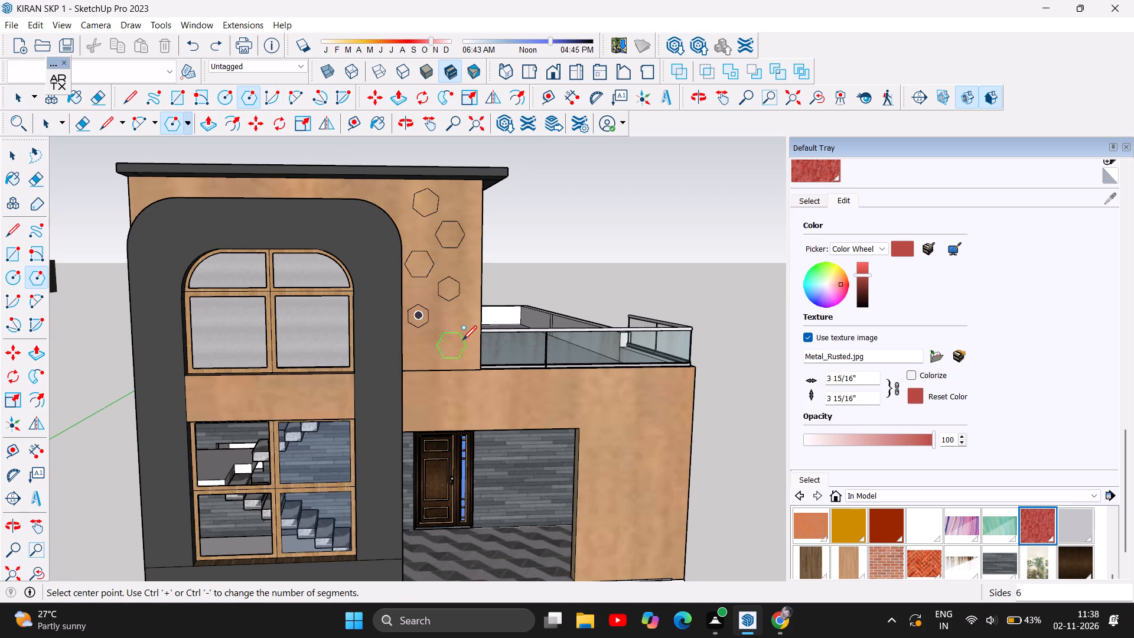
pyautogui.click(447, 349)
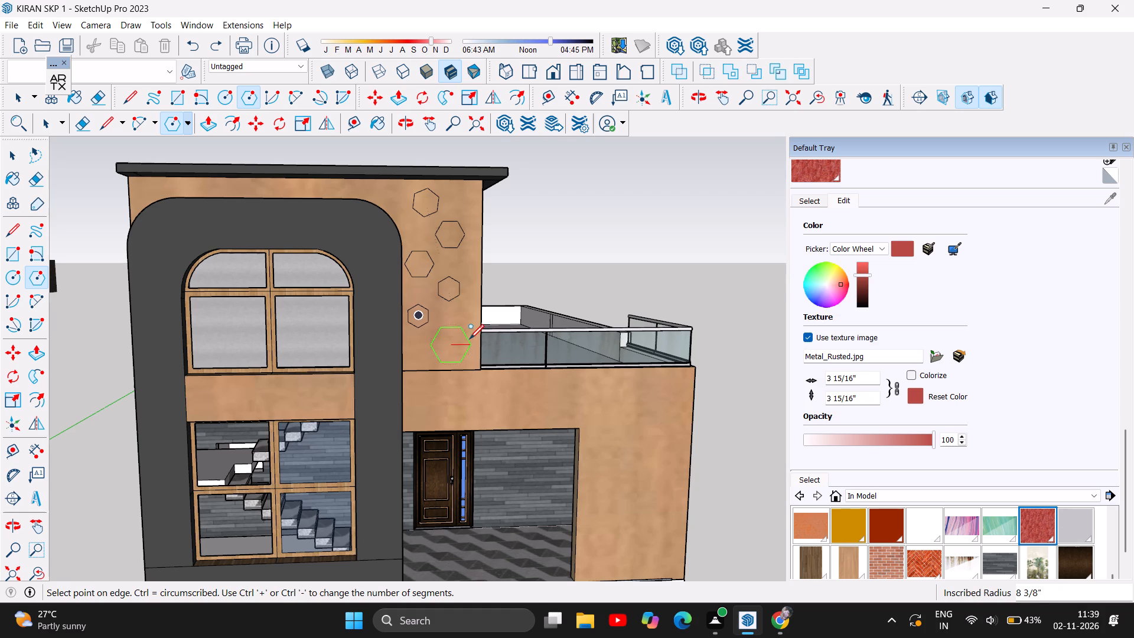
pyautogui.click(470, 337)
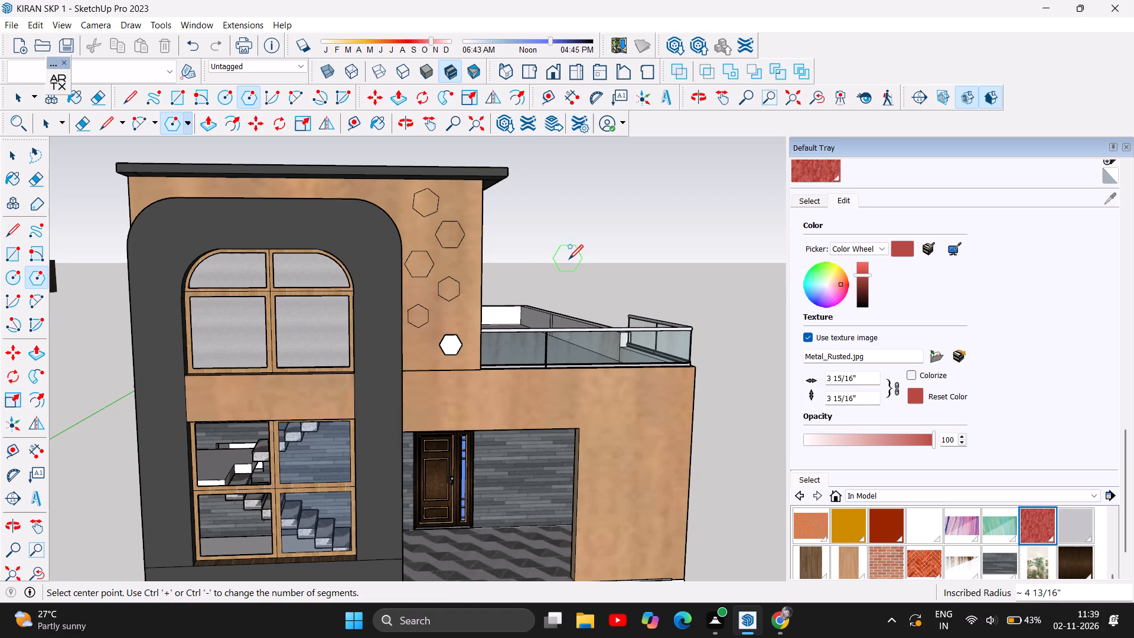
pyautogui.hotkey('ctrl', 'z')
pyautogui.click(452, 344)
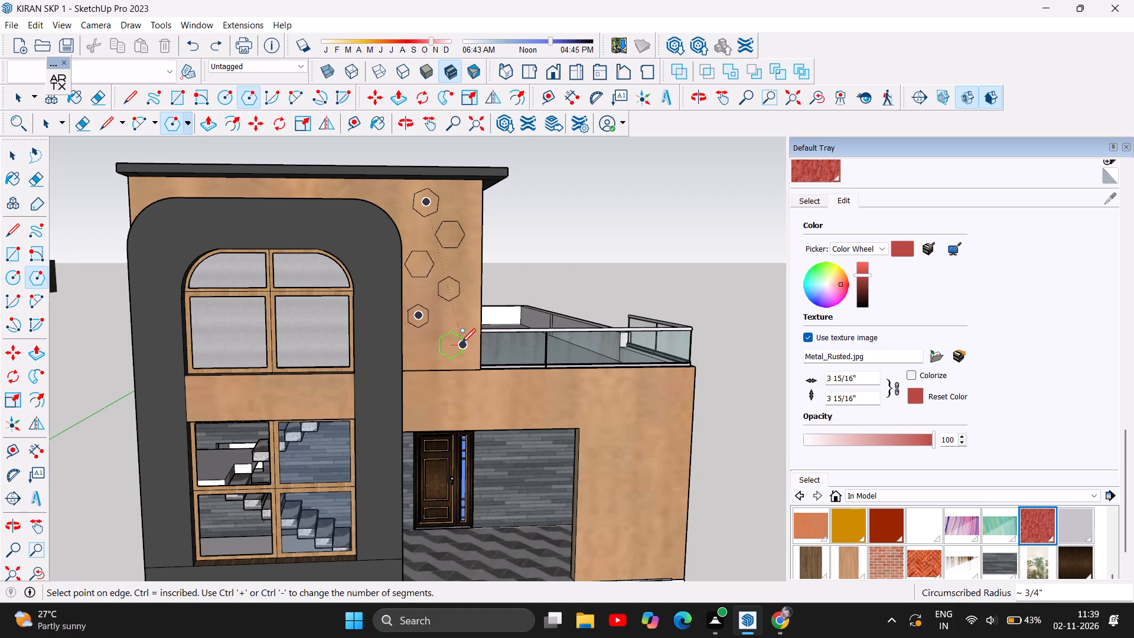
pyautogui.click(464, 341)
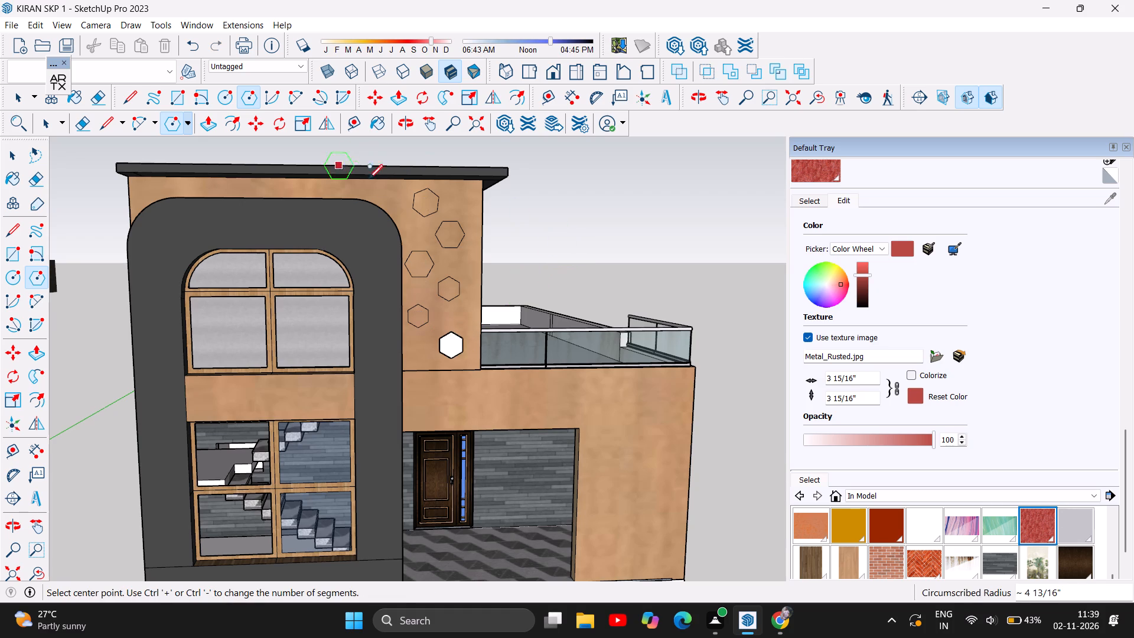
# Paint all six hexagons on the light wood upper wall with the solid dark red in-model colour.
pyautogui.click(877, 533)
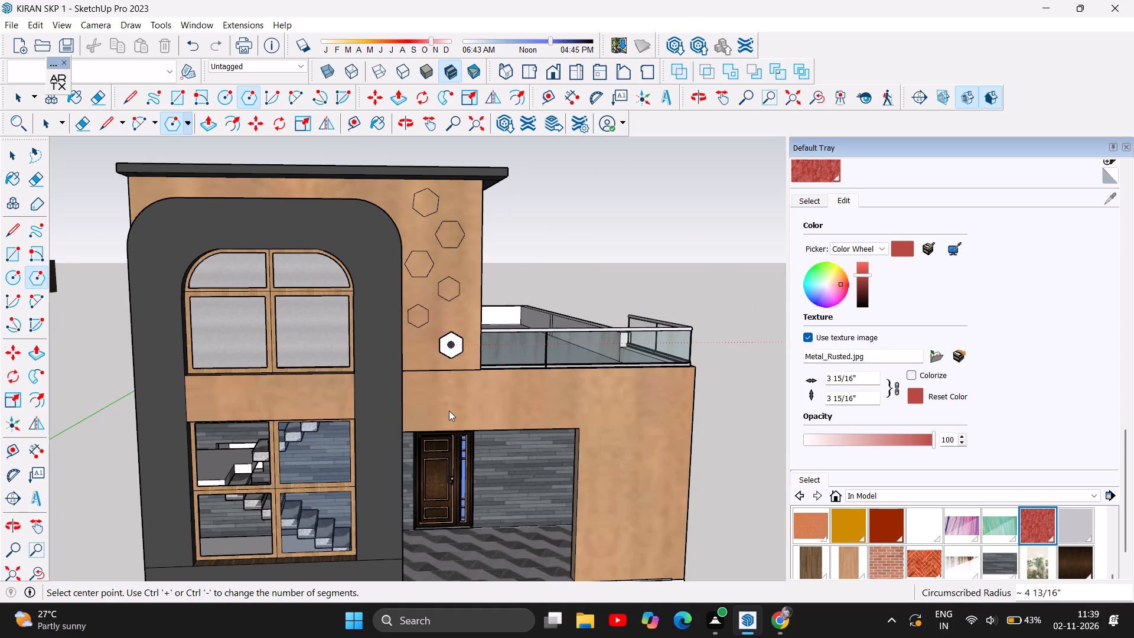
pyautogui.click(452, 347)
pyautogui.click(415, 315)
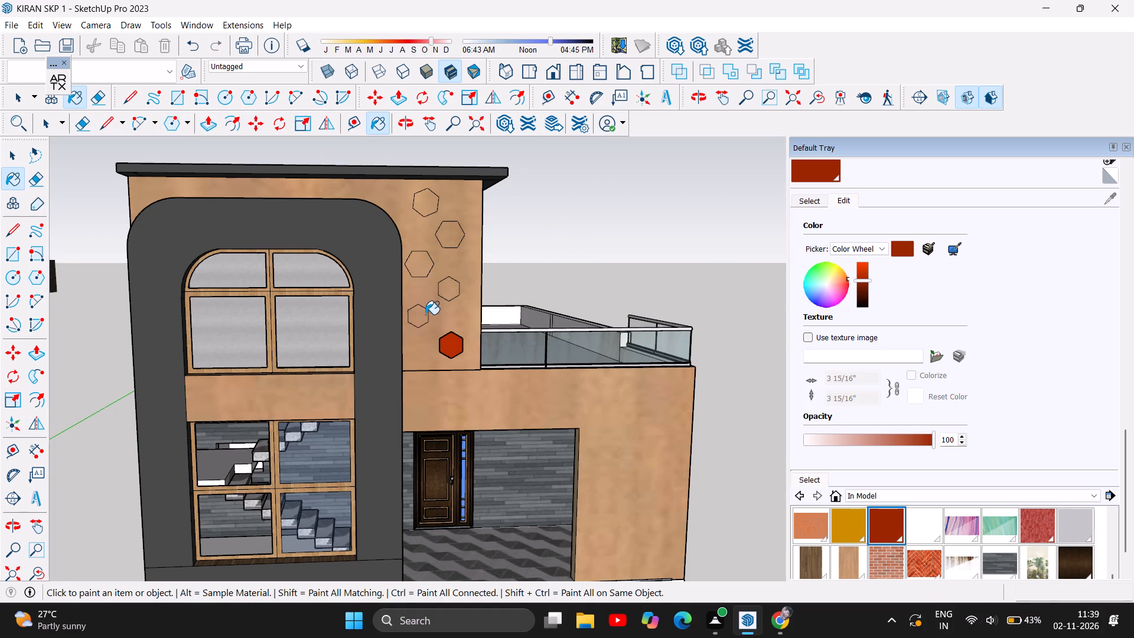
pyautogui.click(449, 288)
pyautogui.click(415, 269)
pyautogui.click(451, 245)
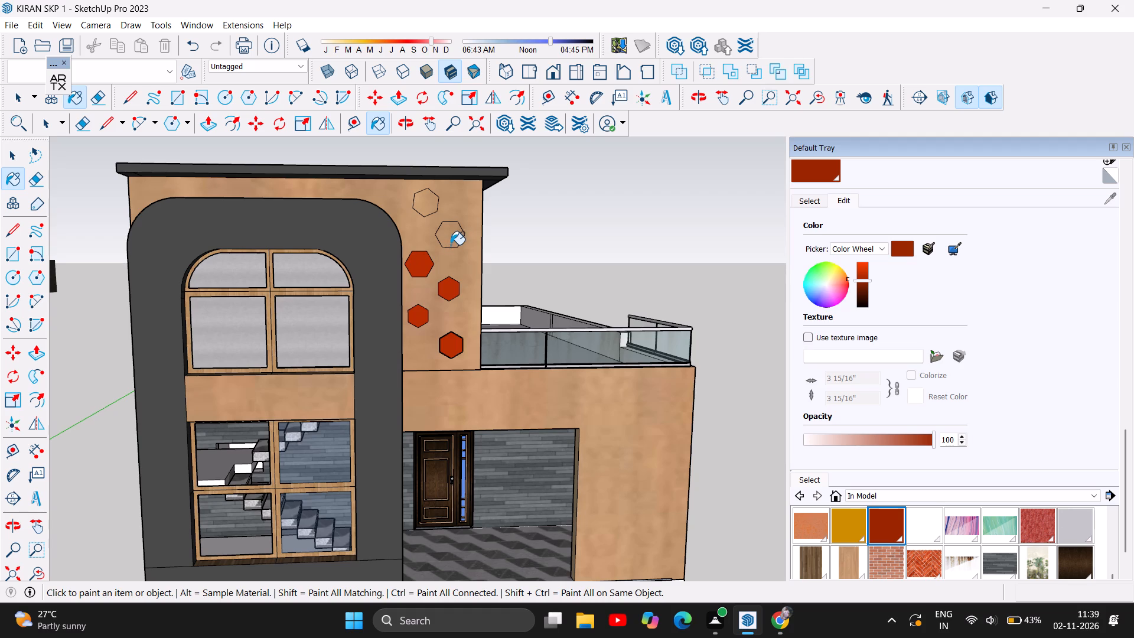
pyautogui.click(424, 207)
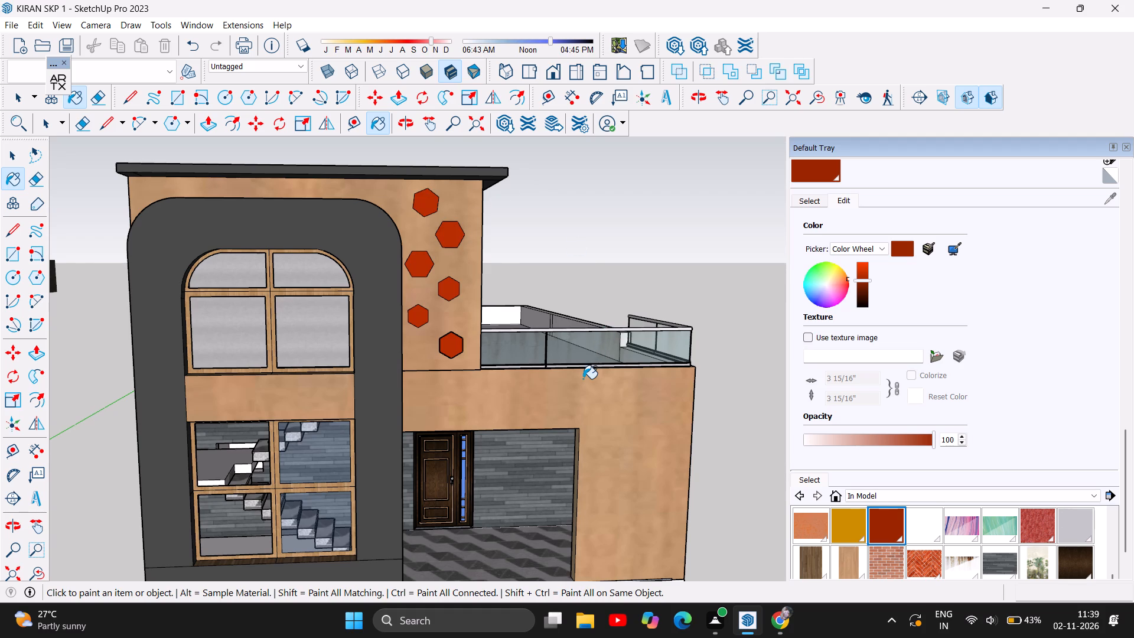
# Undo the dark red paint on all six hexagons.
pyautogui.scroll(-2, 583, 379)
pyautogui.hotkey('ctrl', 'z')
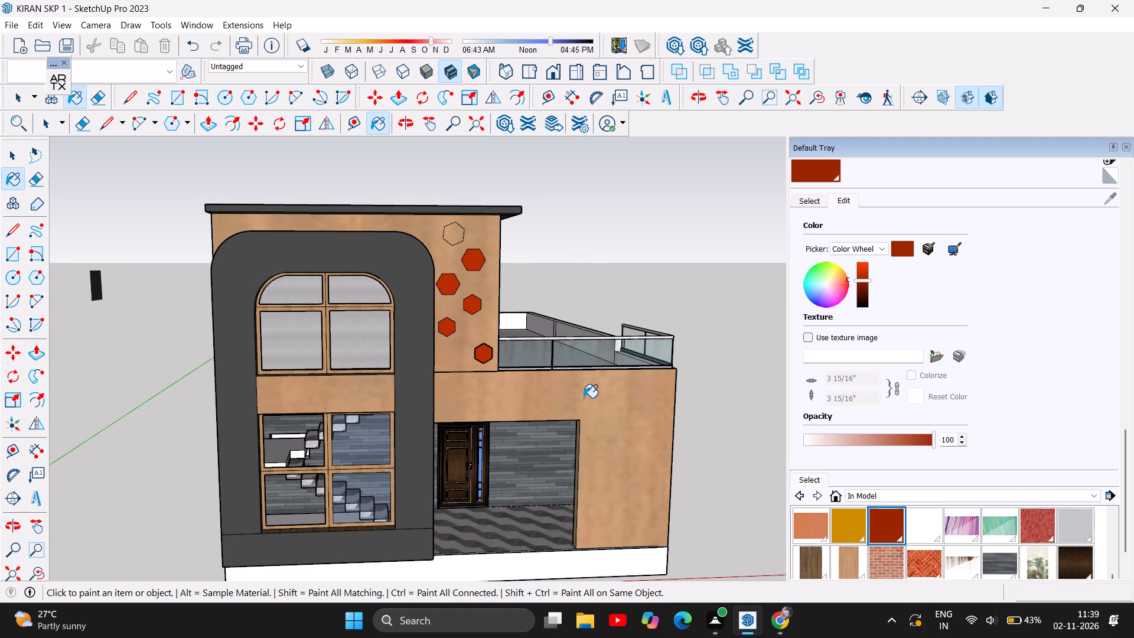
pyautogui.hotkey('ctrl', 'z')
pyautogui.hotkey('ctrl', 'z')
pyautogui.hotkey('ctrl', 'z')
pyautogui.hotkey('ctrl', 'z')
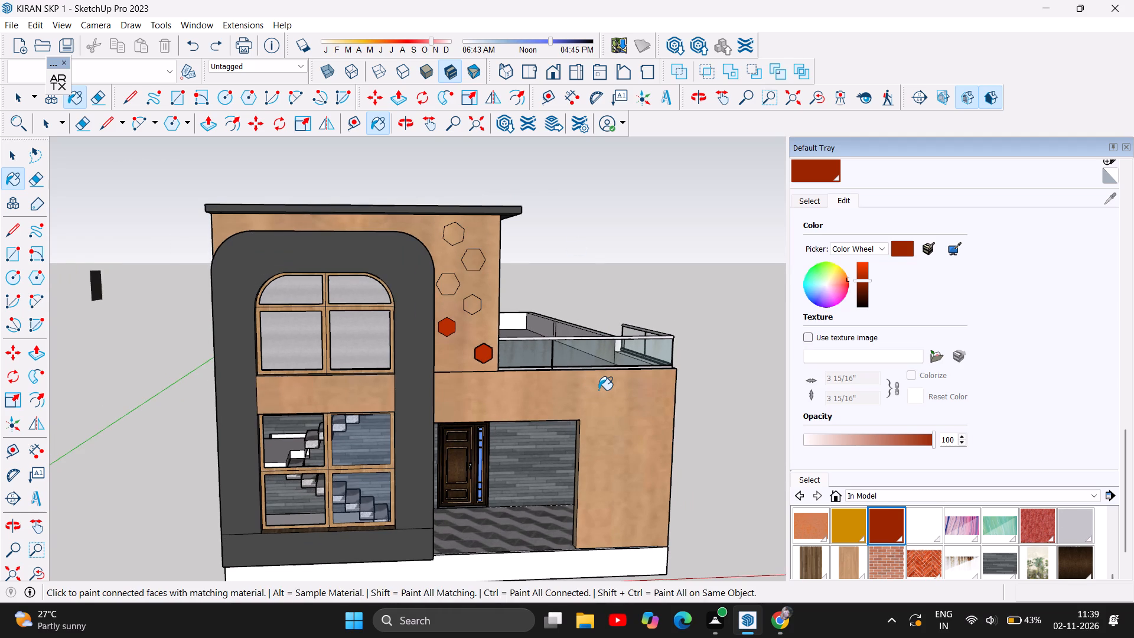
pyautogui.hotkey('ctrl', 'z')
# Undo all six hexagons drawn on the light wood upper wall.
pyautogui.hotkey('ctrl', 'z')
pyautogui.hotkey('ctrl', 'z')
pyautogui.hotkey('ctrl', 'z')
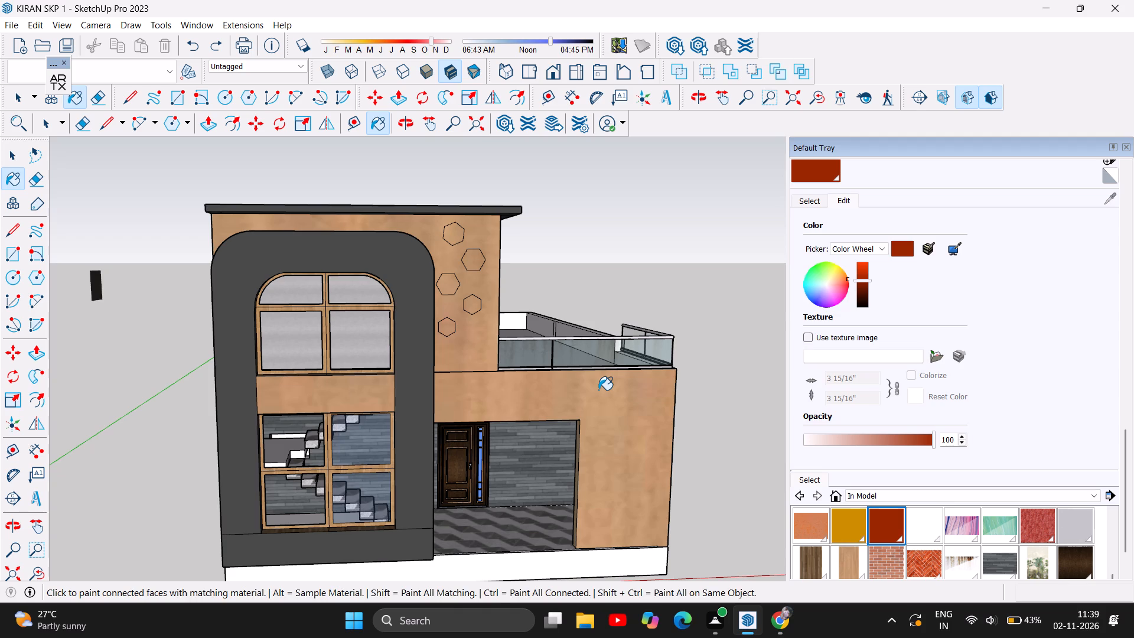
pyautogui.hotkey('ctrl', 'z')
pyautogui.hotkey('ctrl', 'z')
pyautogui.hotkey('ctrl', 'z')
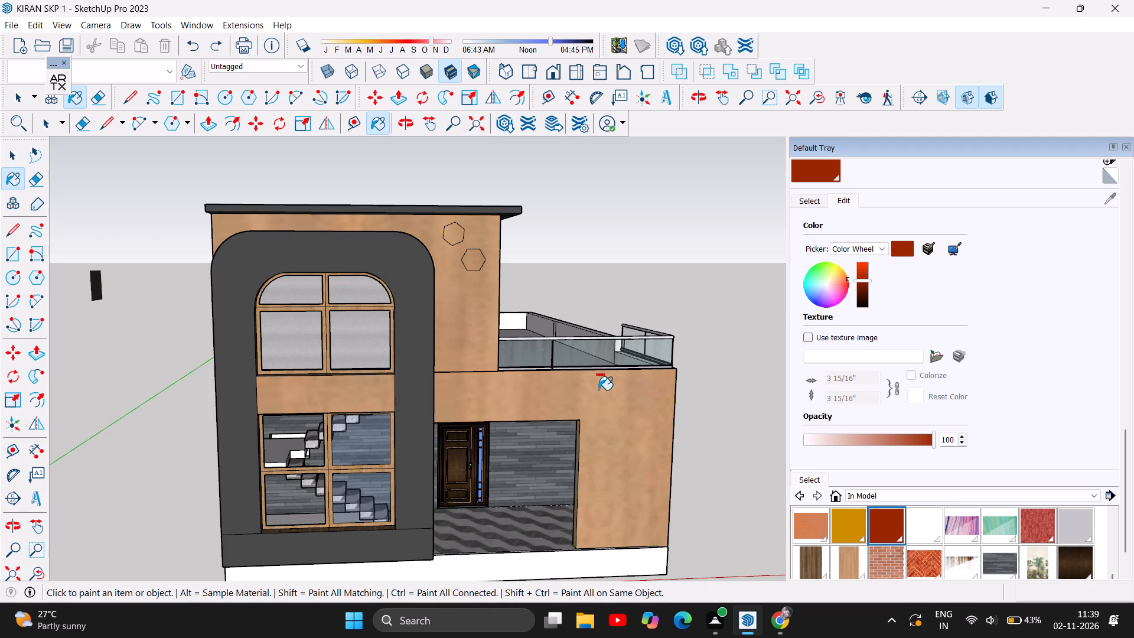
pyautogui.hotkey('ctrl', 'z')
# Open the Architextures extension and examine the textures in its library for a facade material.
pyautogui.click(56, 82)
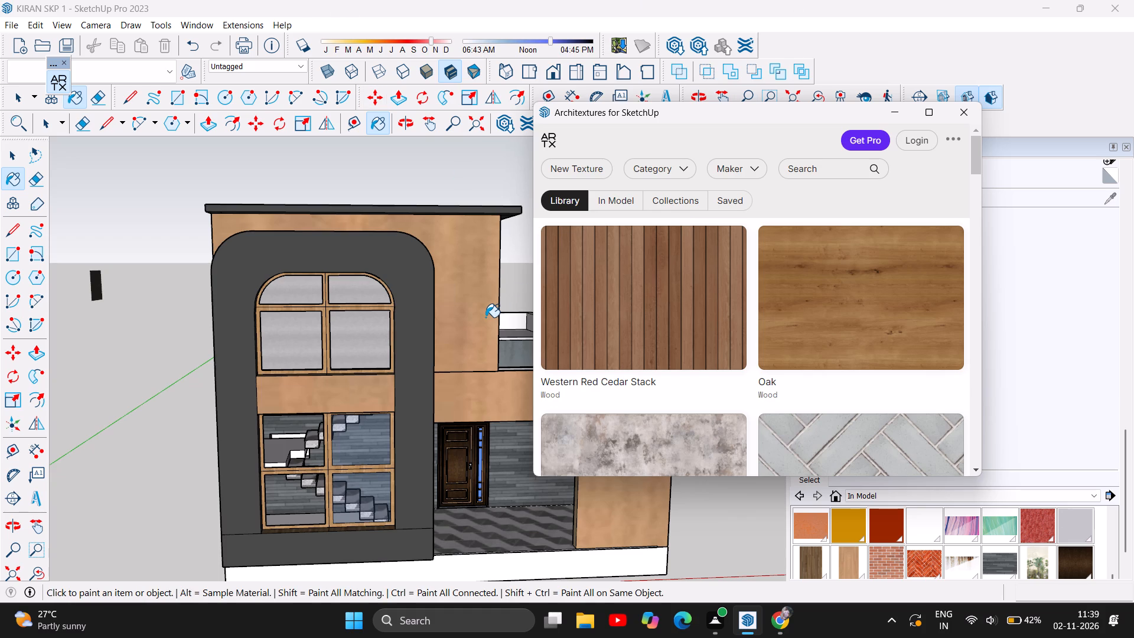
pyautogui.scroll(-3, 677, 369)
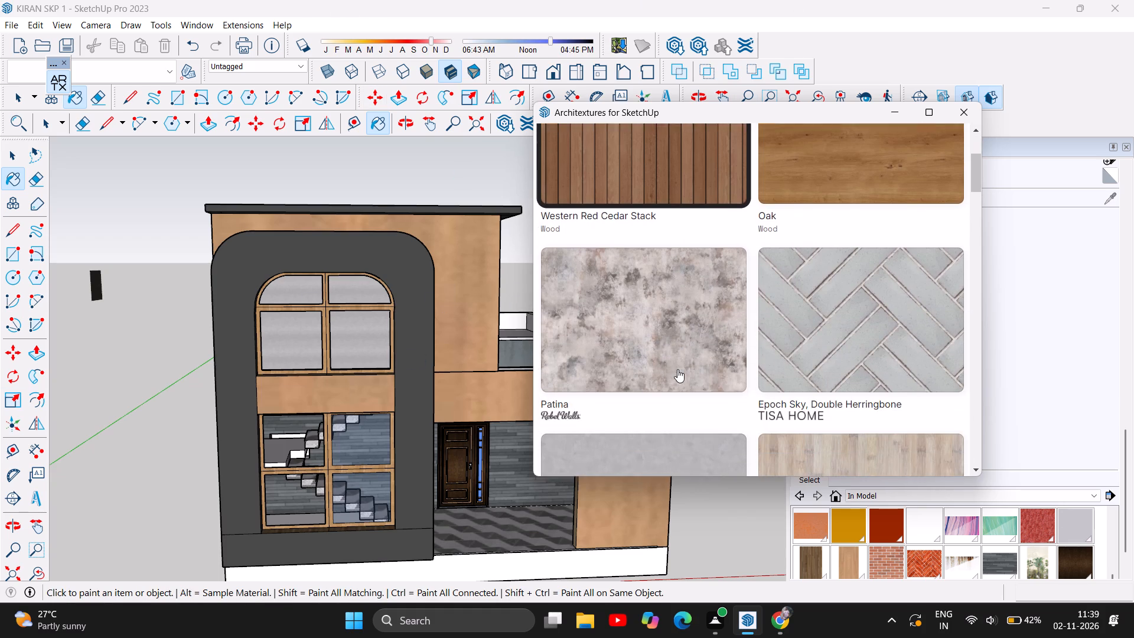
pyautogui.scroll(-1, 677, 369)
pyautogui.scroll(3, 682, 354)
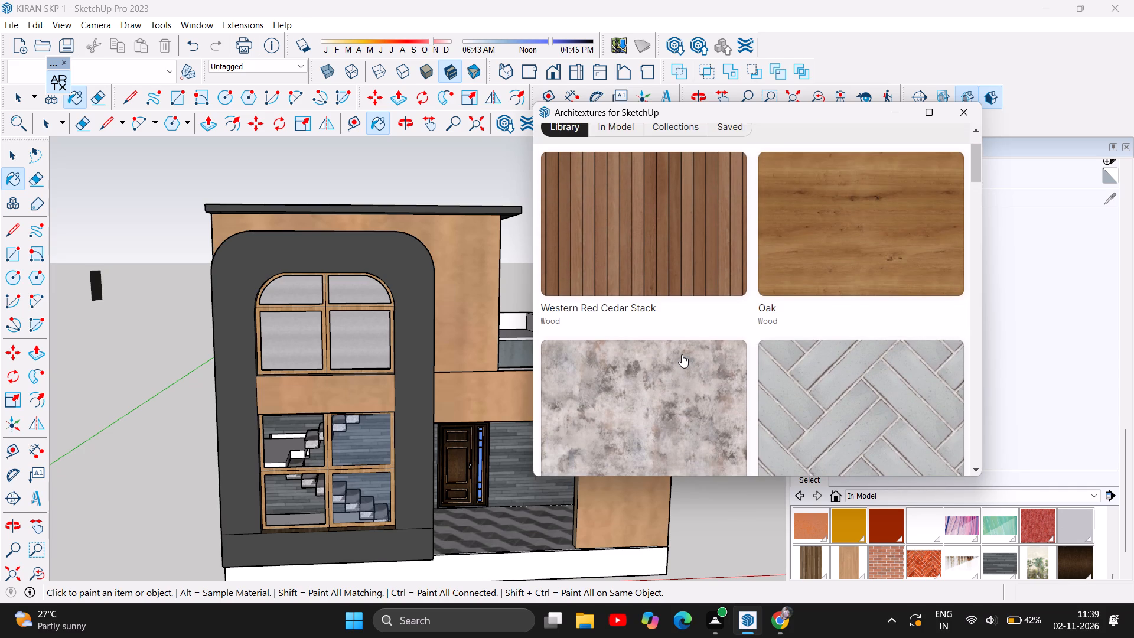
pyautogui.scroll(-3, 682, 354)
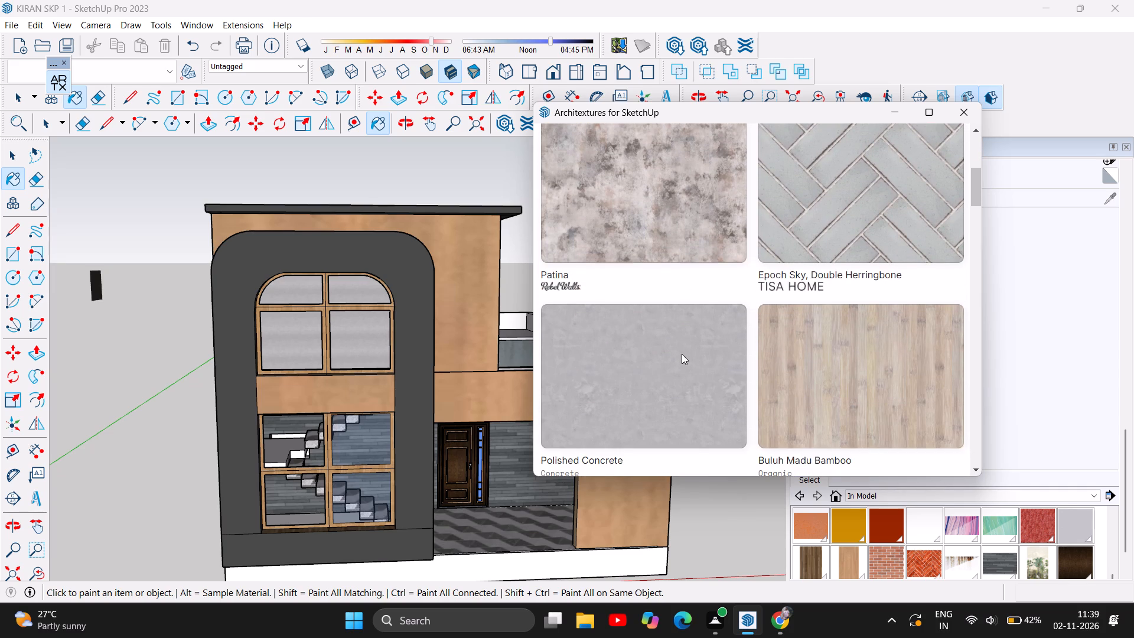
pyautogui.scroll(-1, 682, 354)
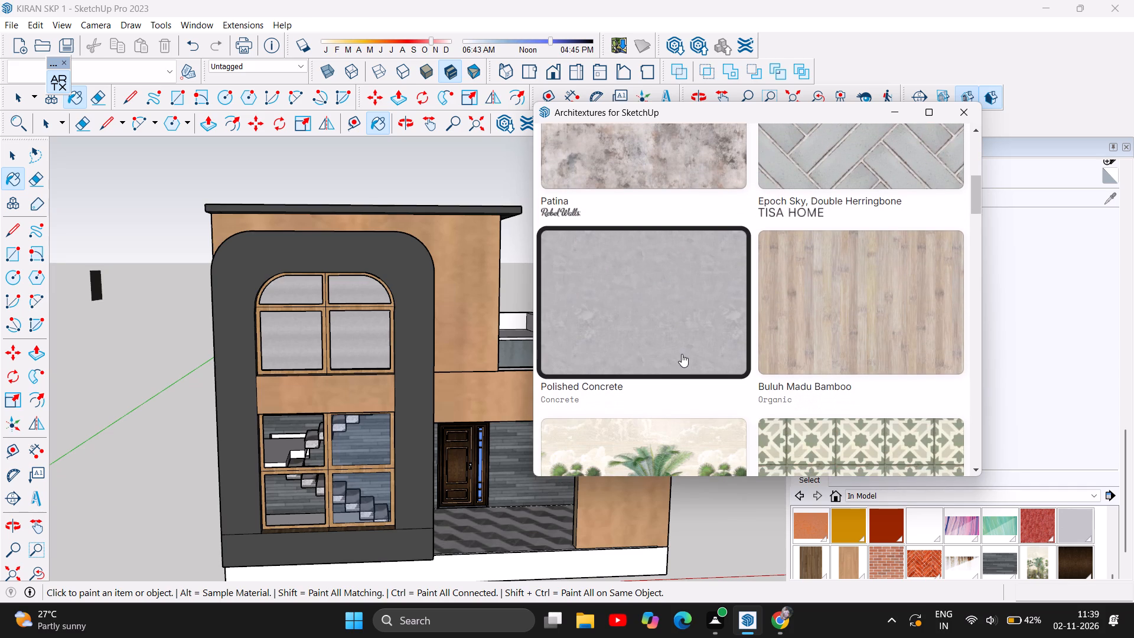
pyautogui.scroll(-1, 682, 354)
pyautogui.scroll(1, 720, 196)
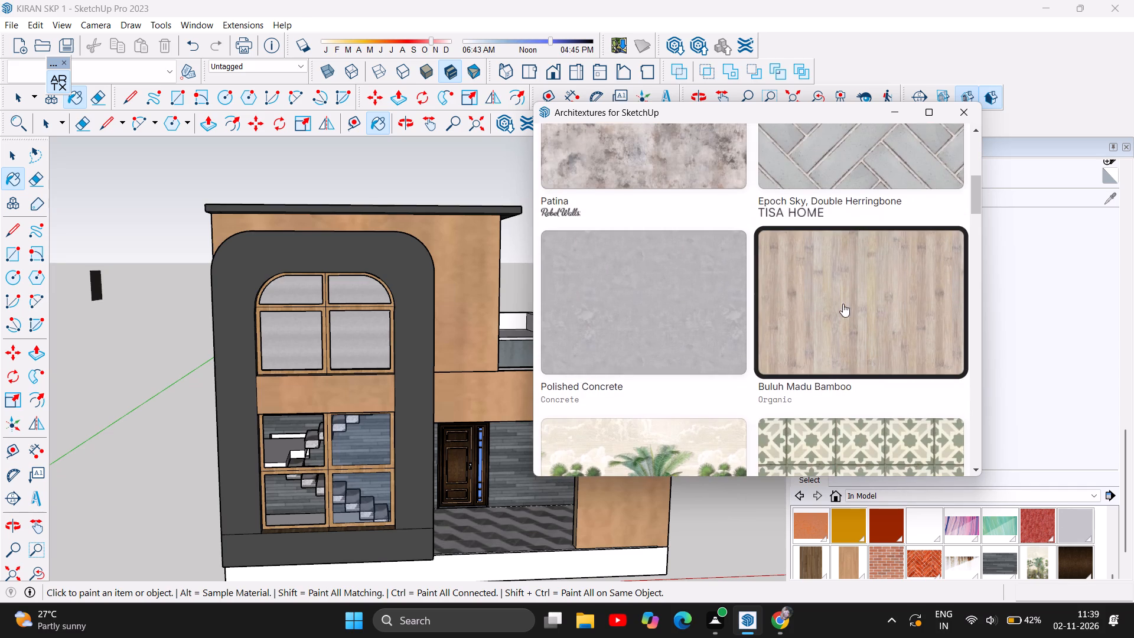
pyautogui.scroll(4, 876, 333)
pyautogui.scroll(2, 951, 258)
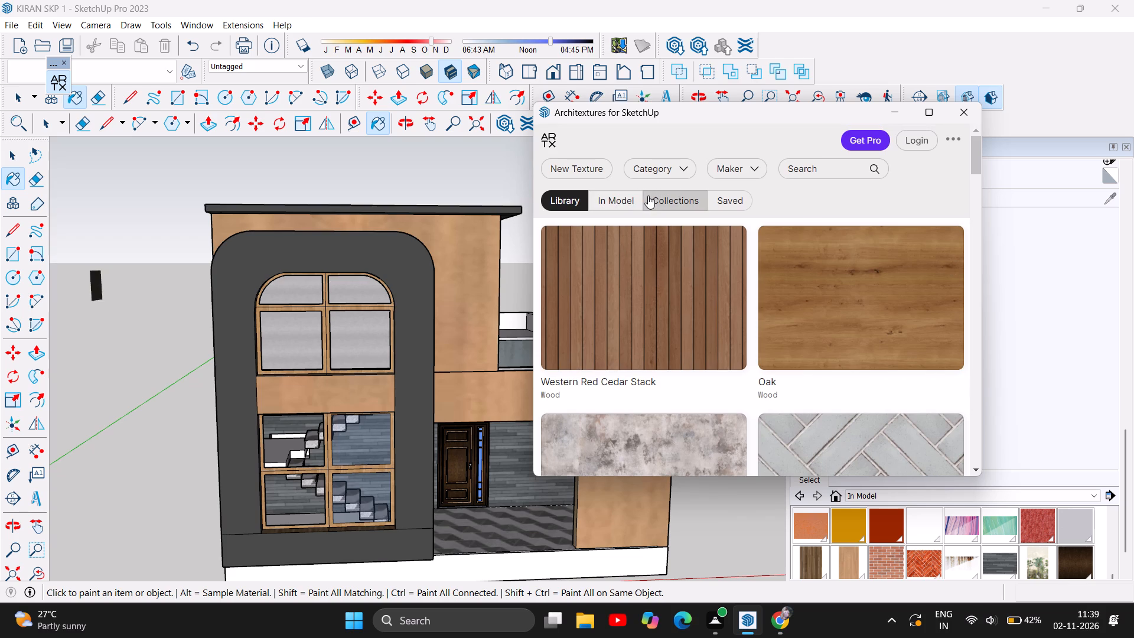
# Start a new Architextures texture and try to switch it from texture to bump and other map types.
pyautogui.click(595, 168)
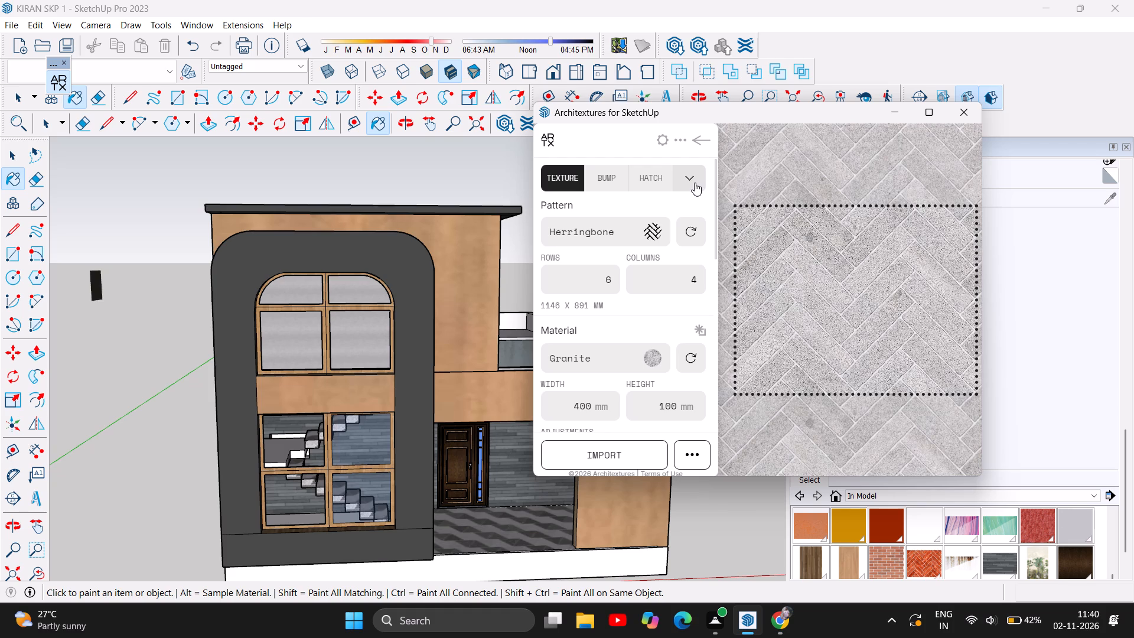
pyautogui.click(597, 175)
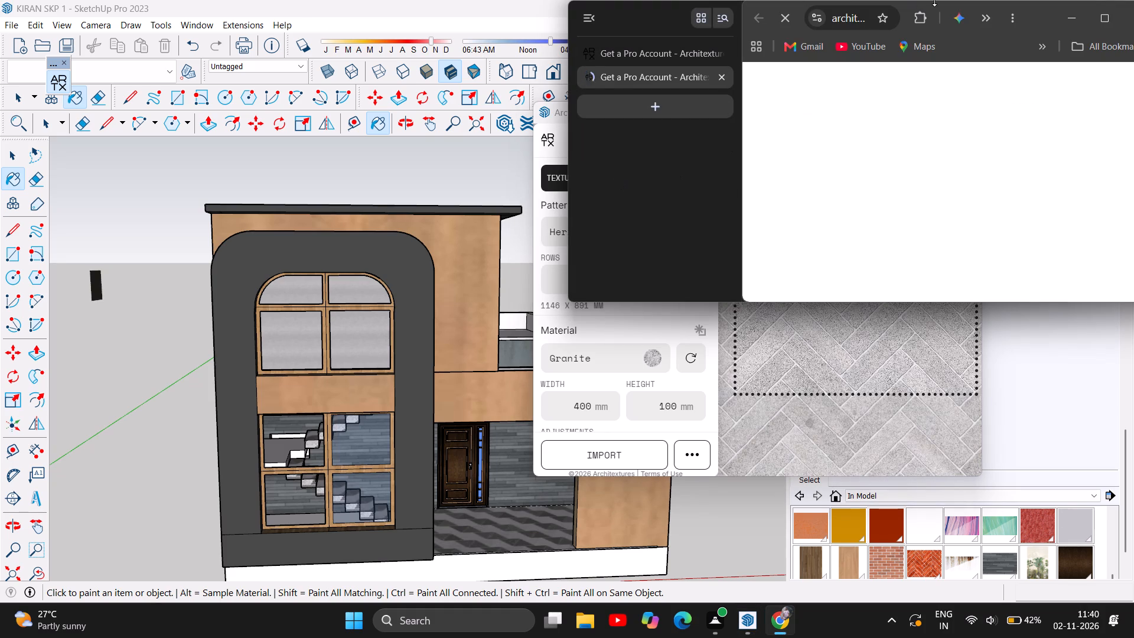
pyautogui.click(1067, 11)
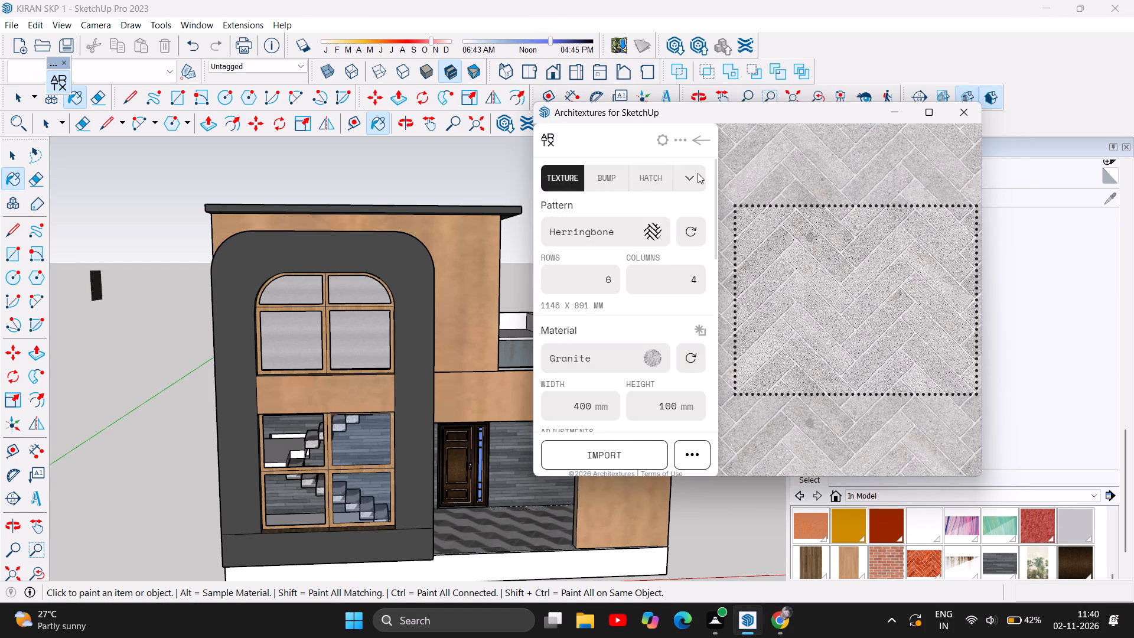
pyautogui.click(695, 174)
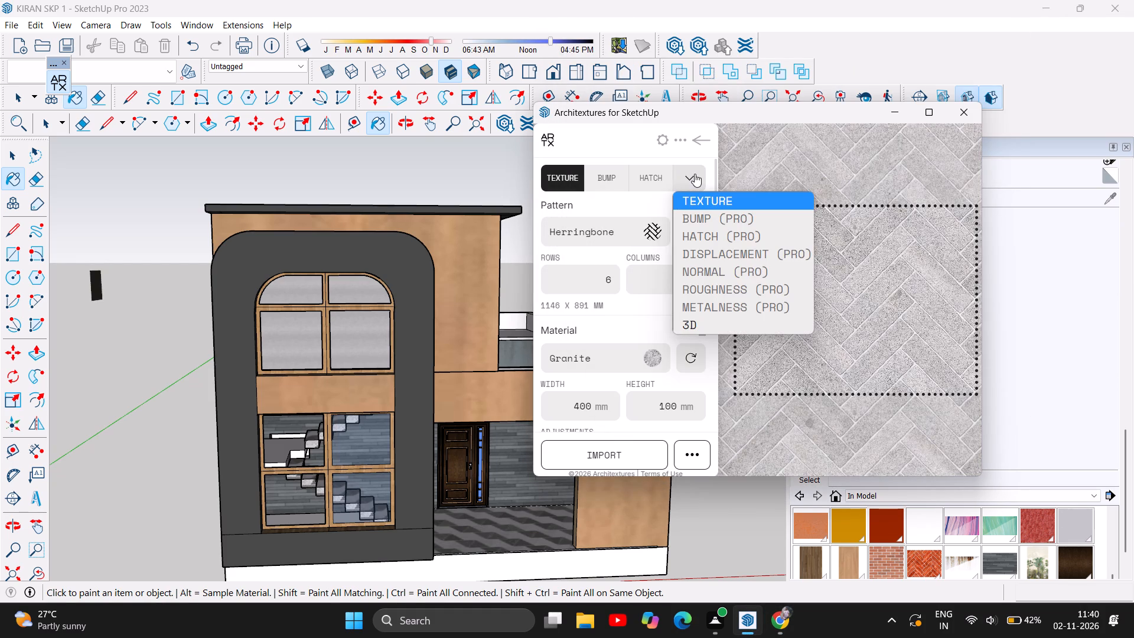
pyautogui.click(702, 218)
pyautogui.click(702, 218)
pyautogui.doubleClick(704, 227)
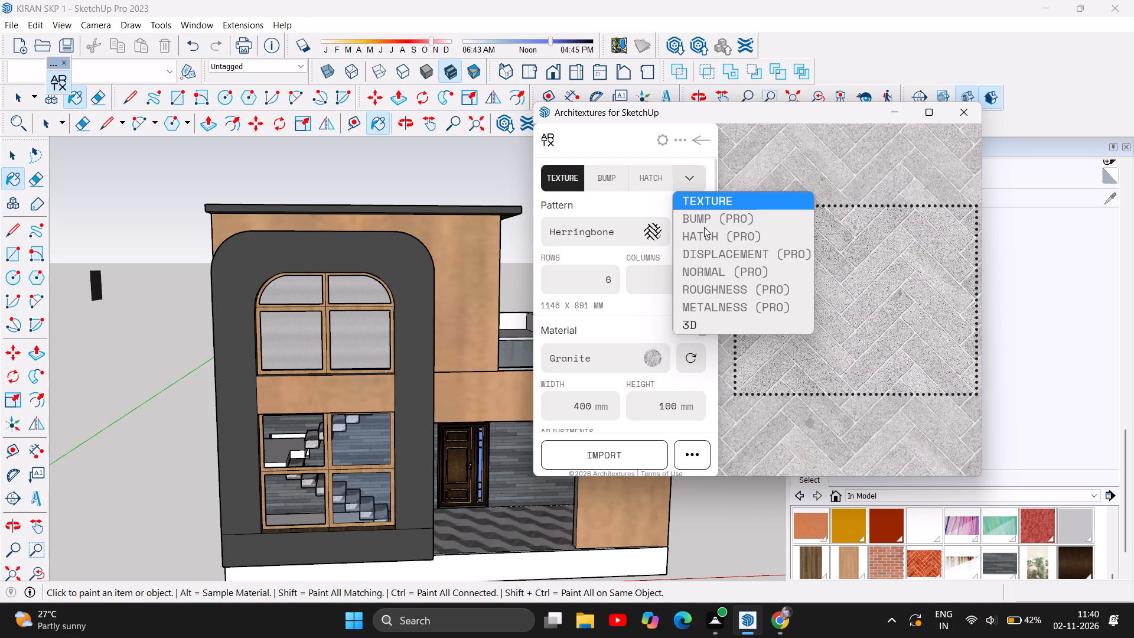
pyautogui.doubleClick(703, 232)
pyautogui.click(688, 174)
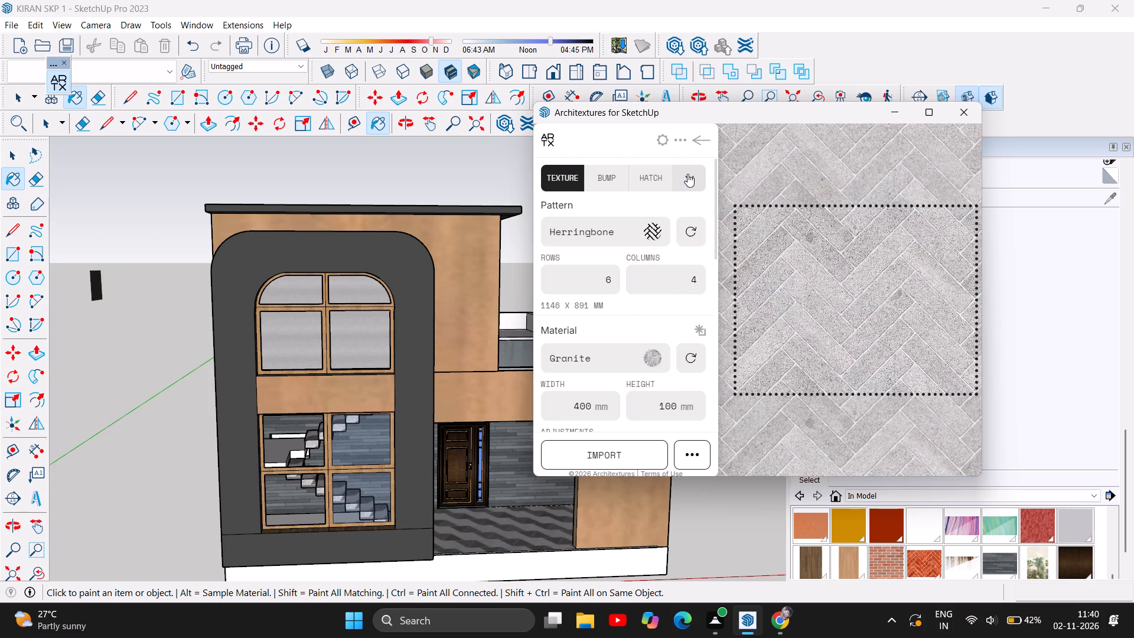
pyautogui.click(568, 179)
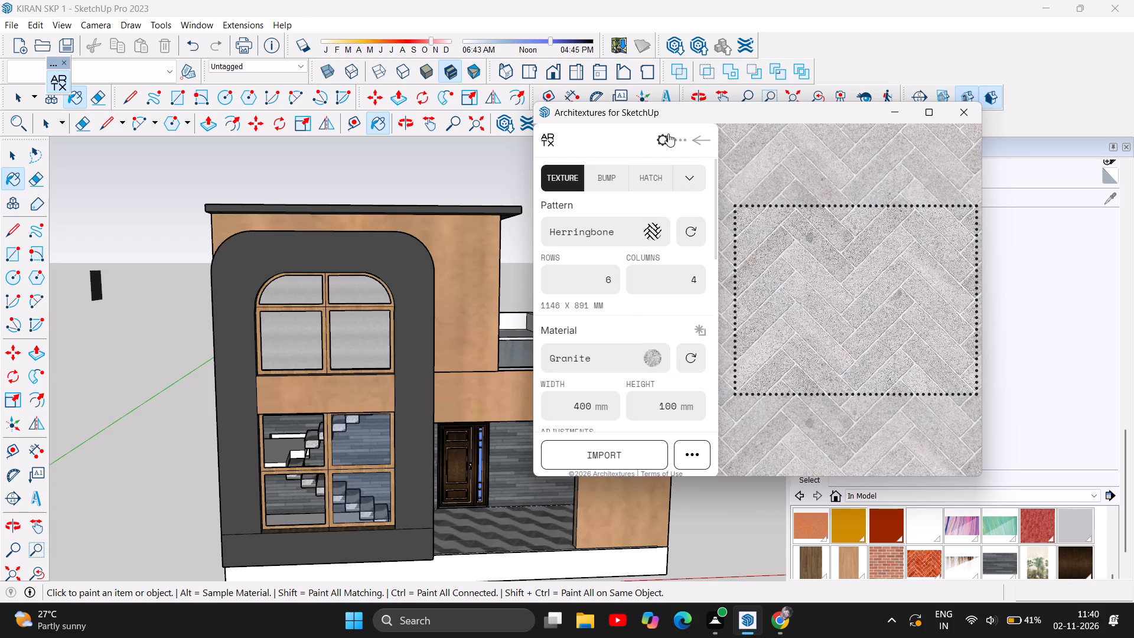
# Open the Seamless Textures page of Architextures in the web browser.
pyautogui.click(677, 138)
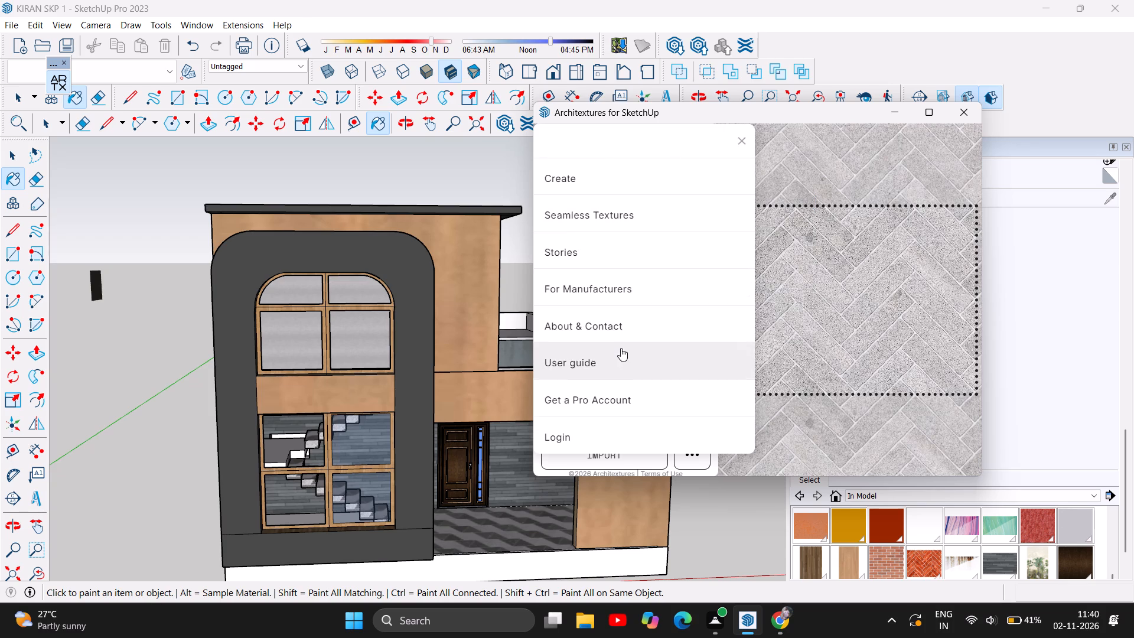
pyautogui.scroll(-3, 622, 366)
pyautogui.click(608, 207)
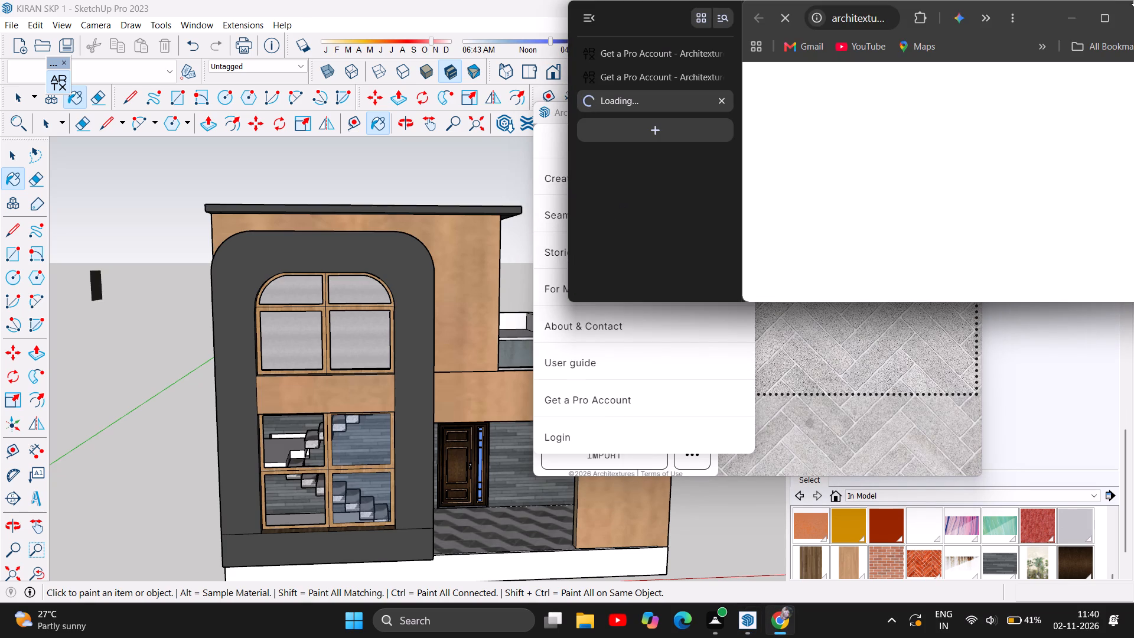
# Examine the textures offered on the Architextures Seamless Textures web page and return to SketchUp.
pyautogui.scroll(-3, 888, 242)
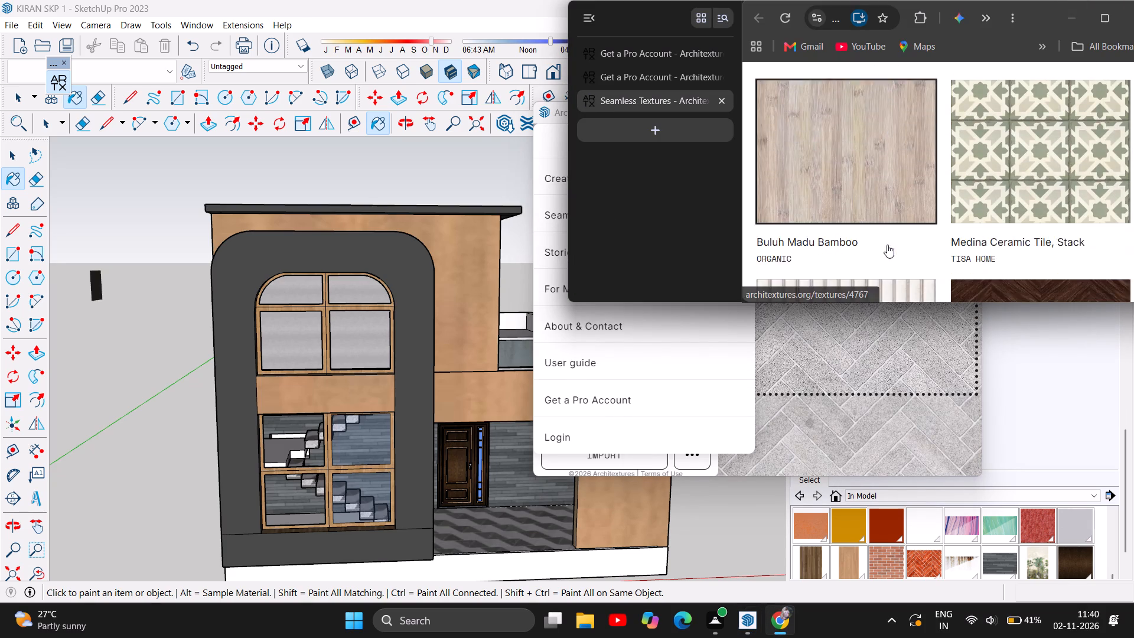
pyautogui.scroll(-5, 887, 245)
pyautogui.scroll(1, 887, 245)
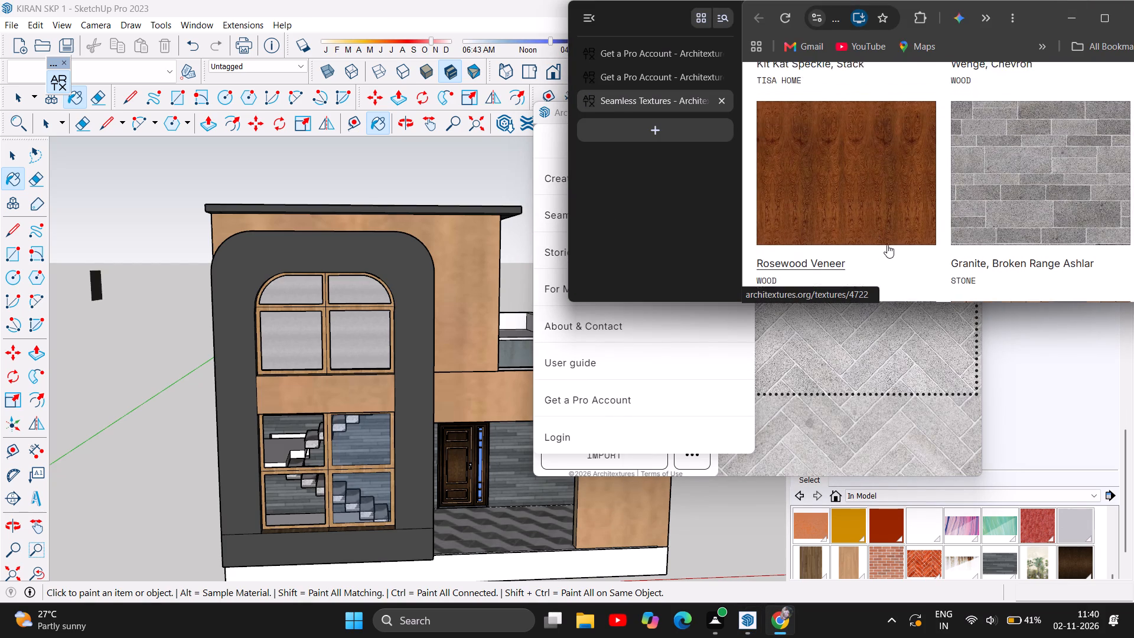
pyautogui.scroll(4, 887, 245)
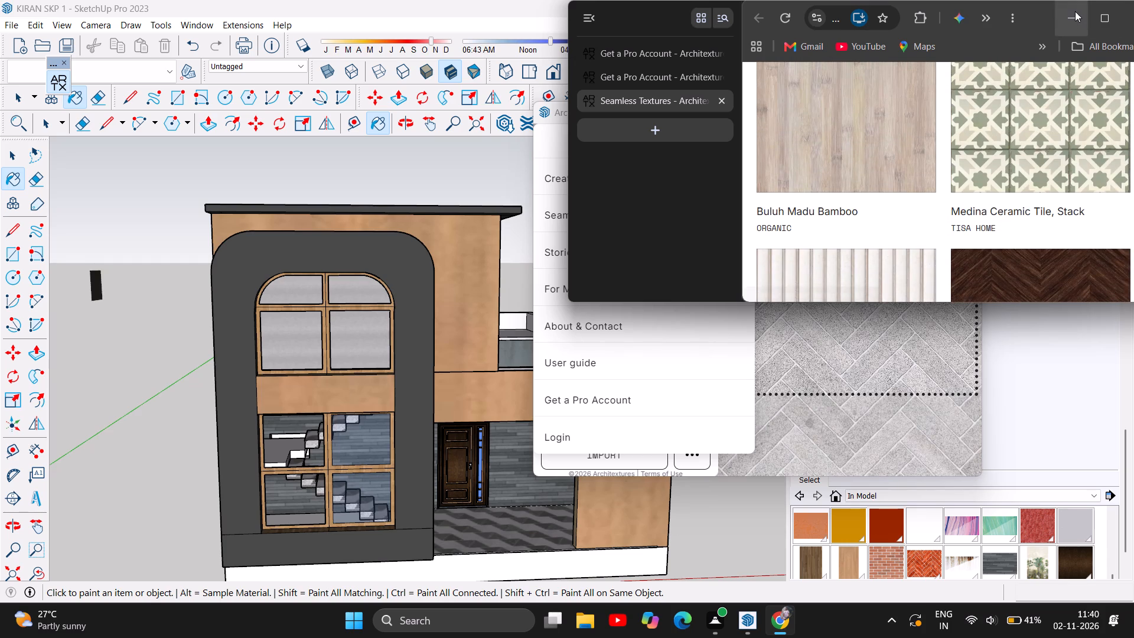
pyautogui.click(1075, 11)
# Open the material chooser for the granite herringbone texture in Architextures and examine its stone and brick materials.
pyautogui.click(749, 136)
pyautogui.click(740, 141)
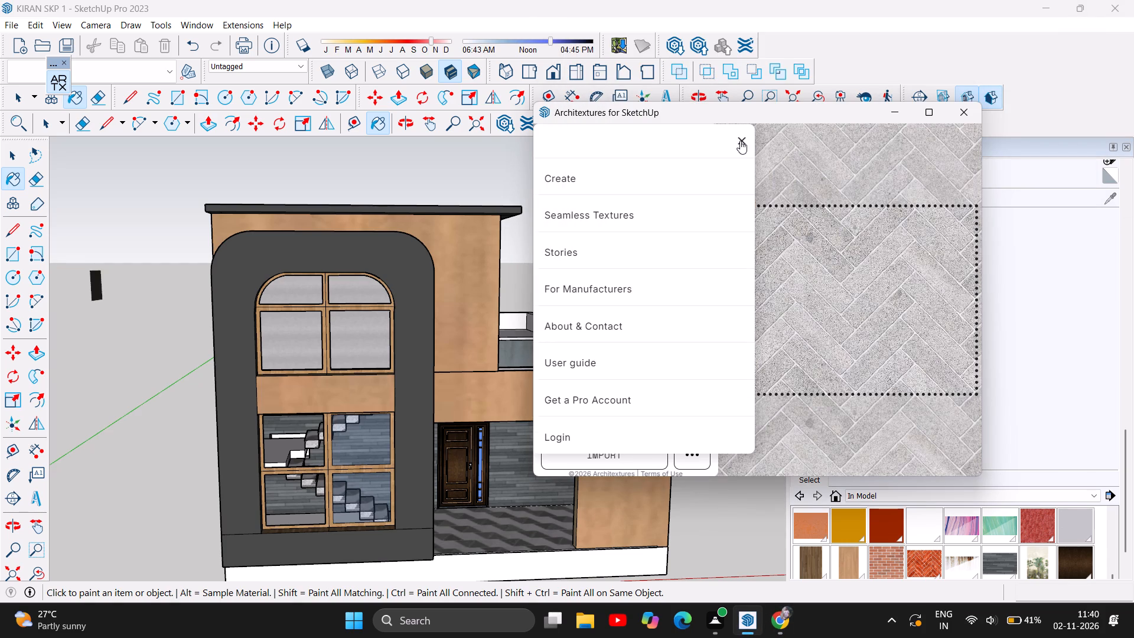
pyautogui.scroll(1, 626, 324)
pyautogui.scroll(-2, 626, 347)
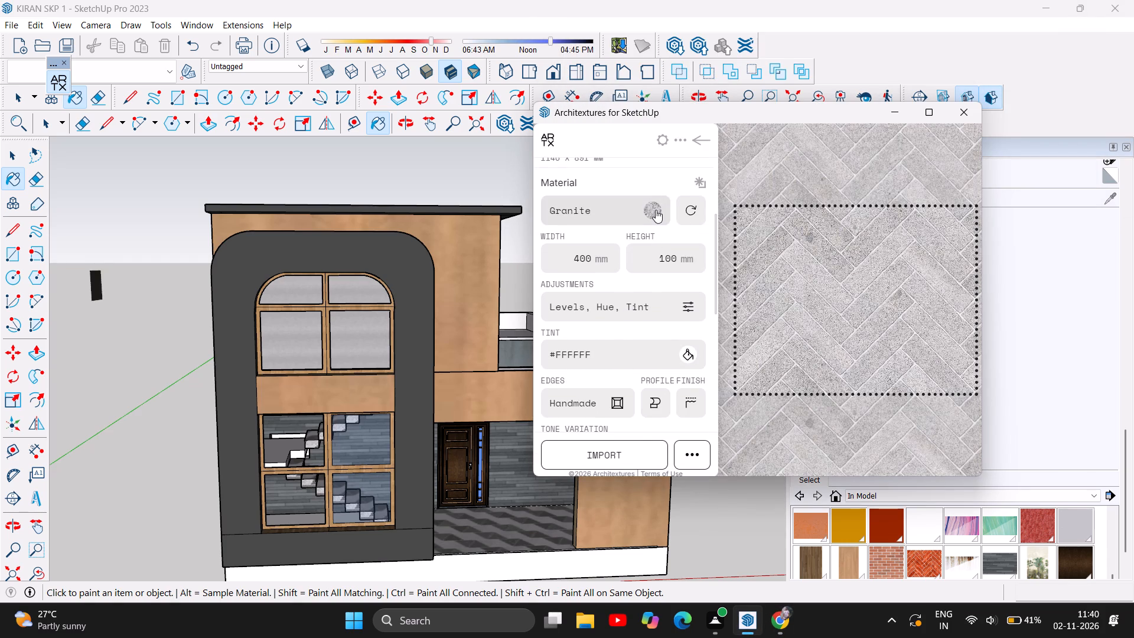
pyautogui.click(656, 210)
pyautogui.scroll(-2, 756, 384)
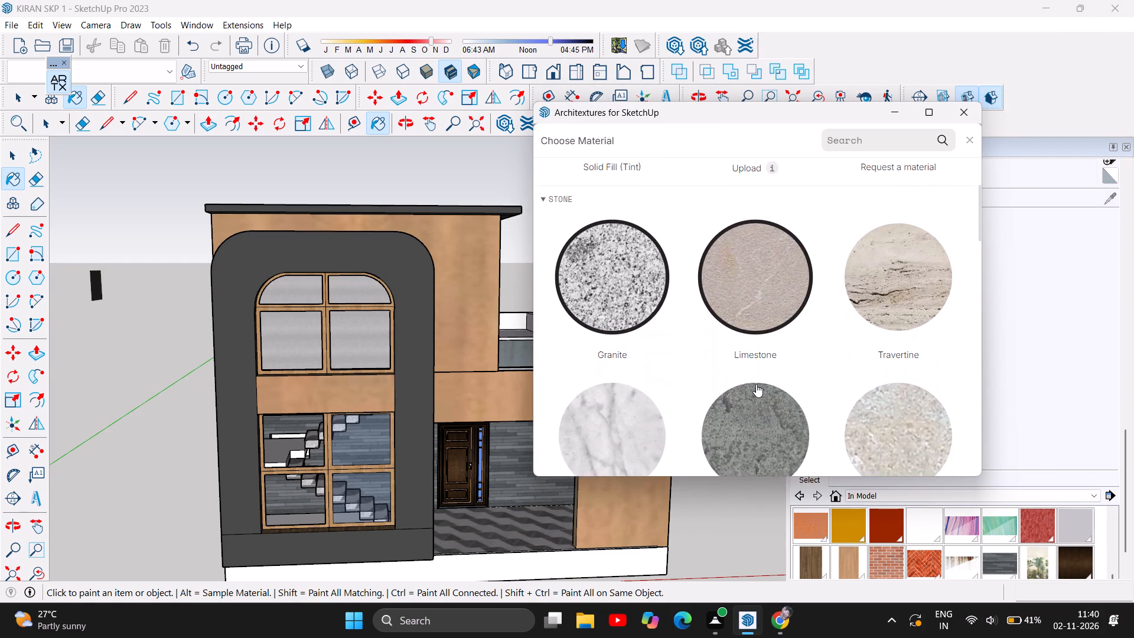
pyautogui.scroll(-4, 756, 384)
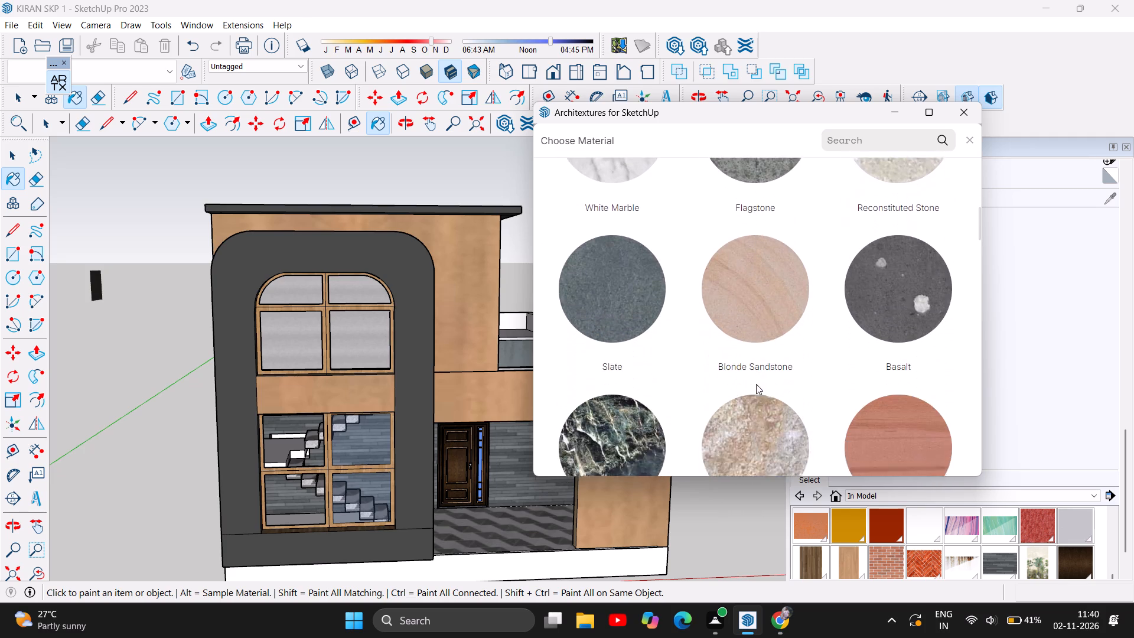
pyautogui.scroll(-6, 756, 384)
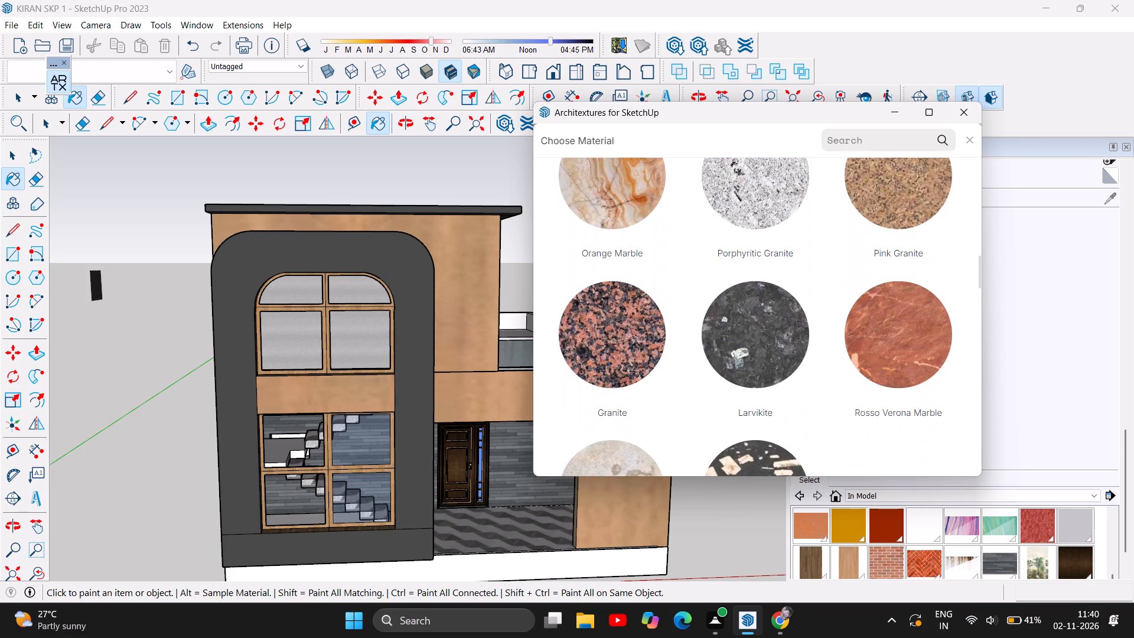
pyautogui.scroll(-6, 756, 384)
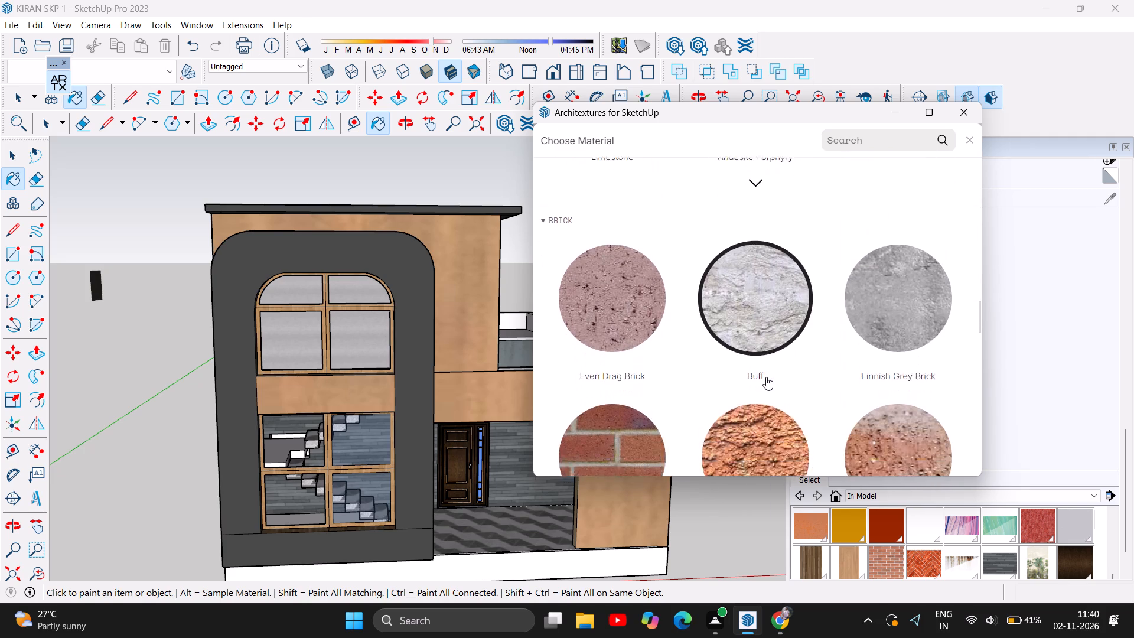
pyautogui.scroll(1, 766, 377)
pyautogui.scroll(-6, 765, 377)
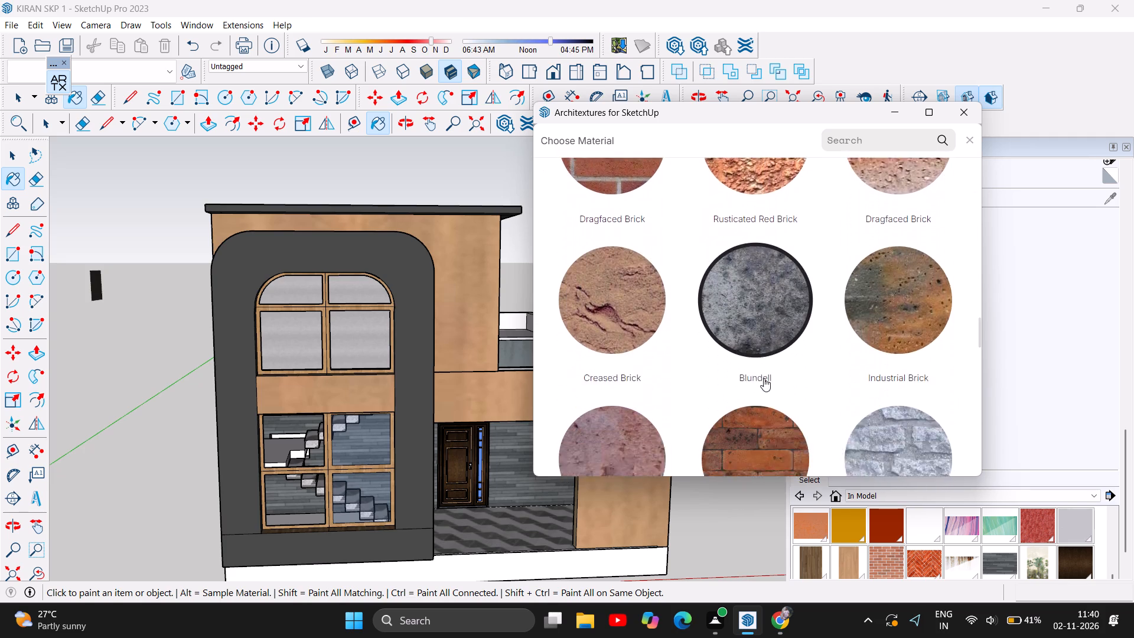
pyautogui.scroll(-1, 764, 378)
pyautogui.scroll(1, 764, 378)
pyautogui.scroll(-2, 763, 378)
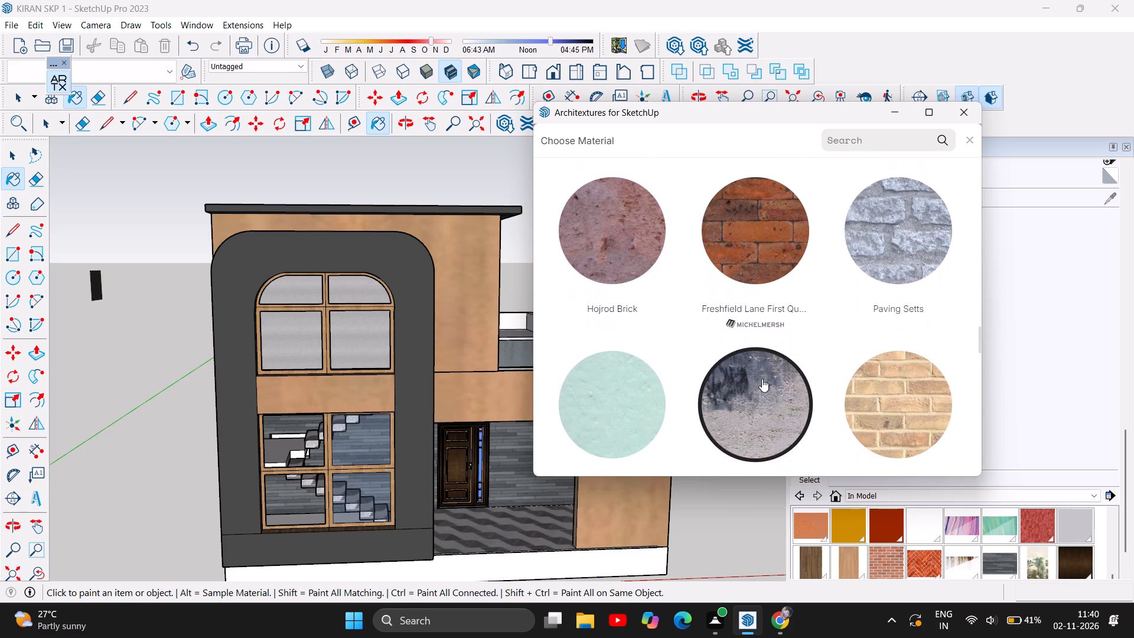
pyautogui.scroll(-1, 805, 327)
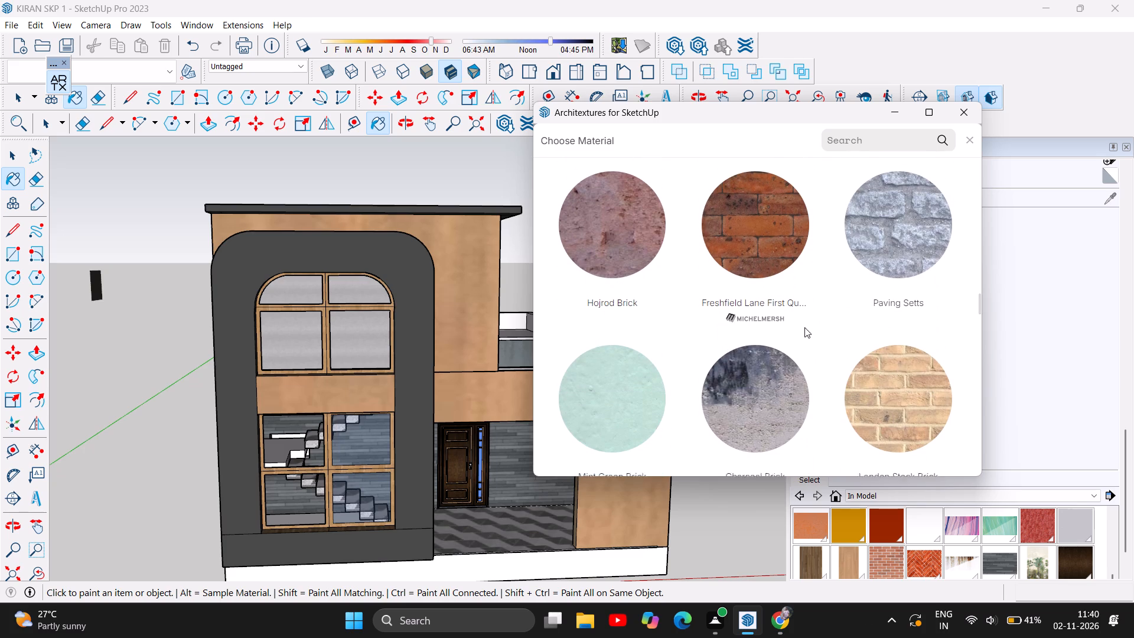
pyautogui.scroll(-6, 804, 327)
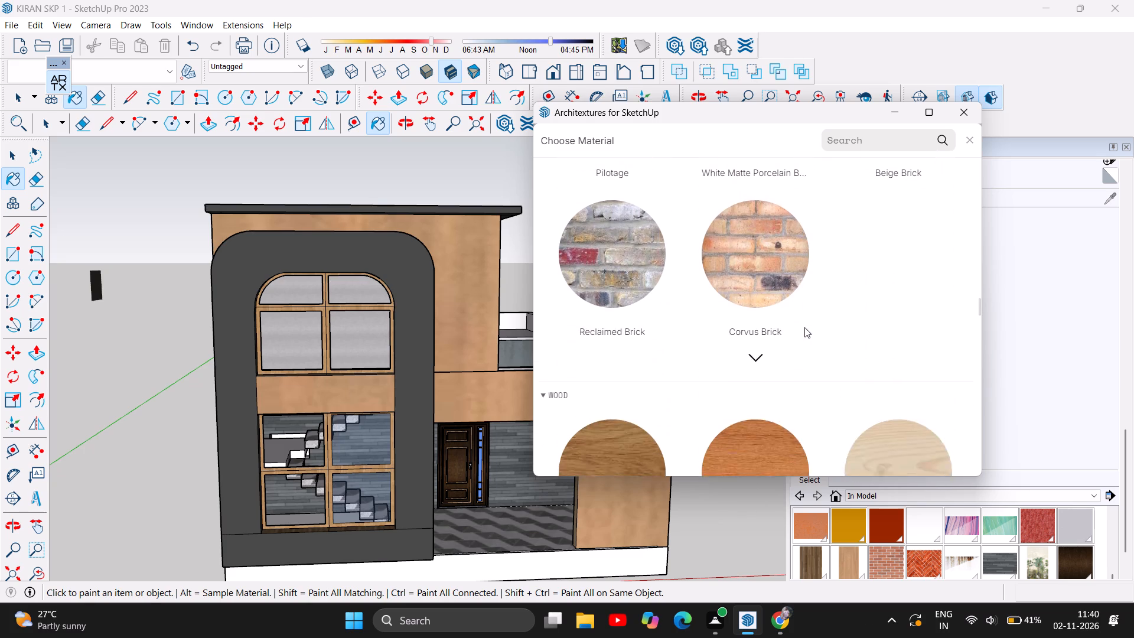
# Examine the wood and terrazzo materials in the Architextures material library for the facade.
pyautogui.scroll(-5, 804, 327)
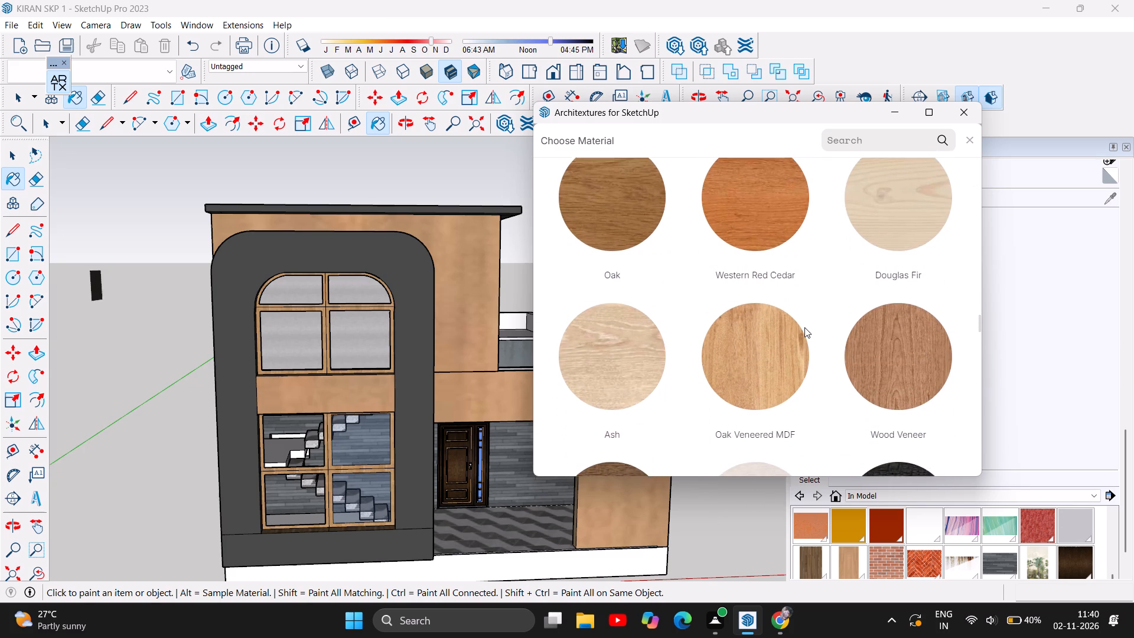
pyautogui.scroll(-5, 804, 327)
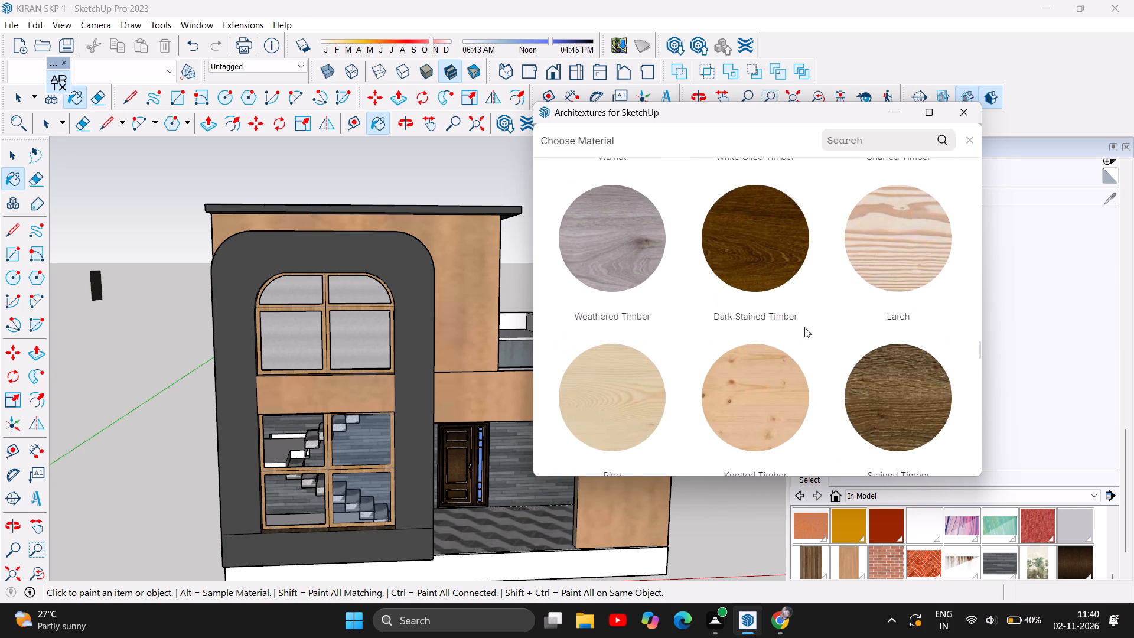
pyautogui.scroll(-9, 804, 327)
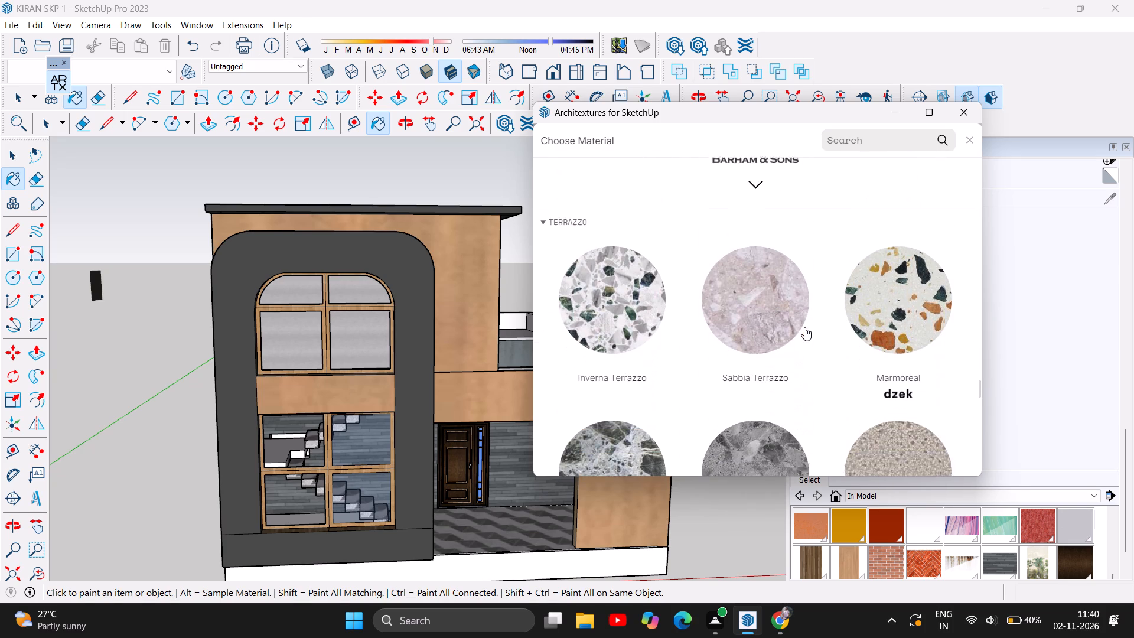
pyautogui.scroll(-7, 804, 327)
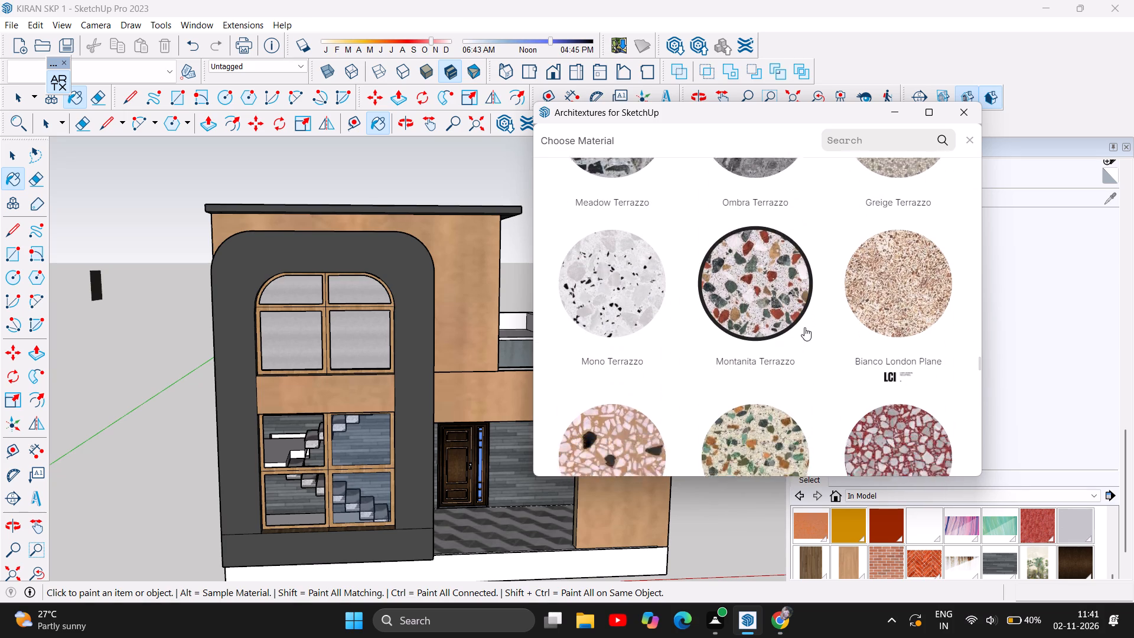
pyautogui.scroll(-6, 804, 327)
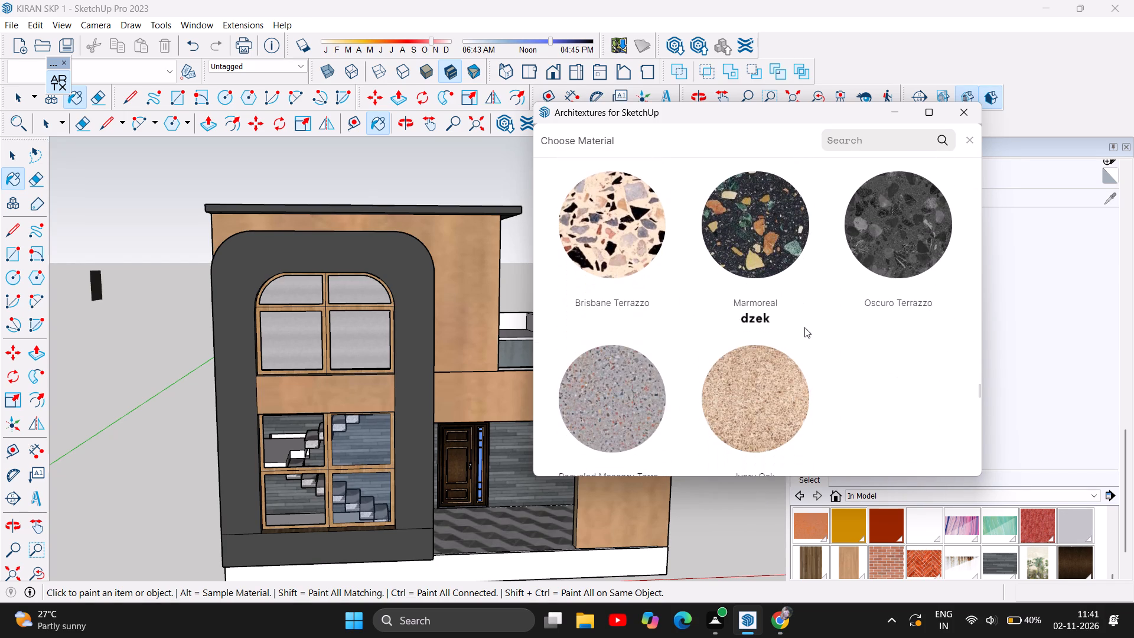
pyautogui.scroll(-5, 804, 327)
# Examine the concrete and metal materials in the Architextures material library for the facade.
pyautogui.scroll(-2, 804, 327)
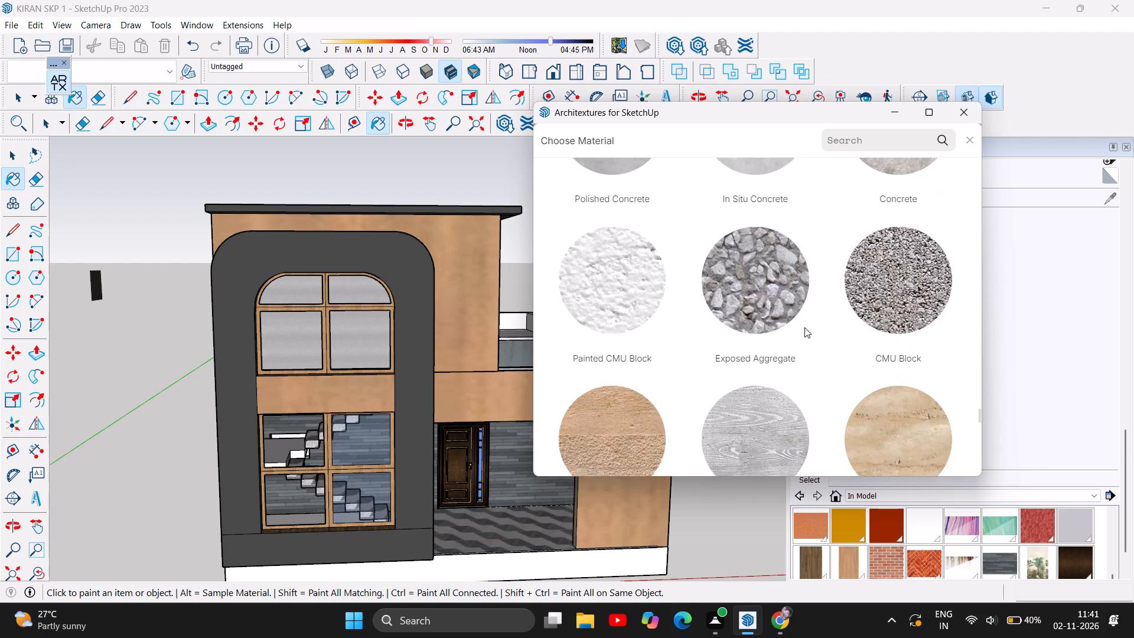
pyautogui.scroll(-7, 804, 327)
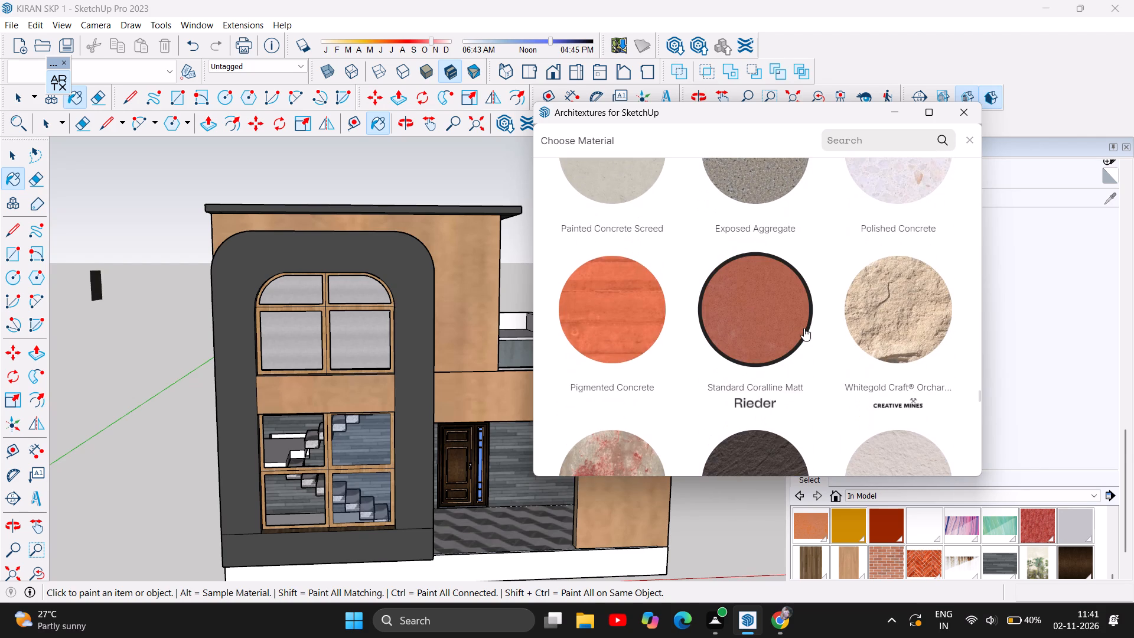
pyautogui.scroll(-6, 804, 328)
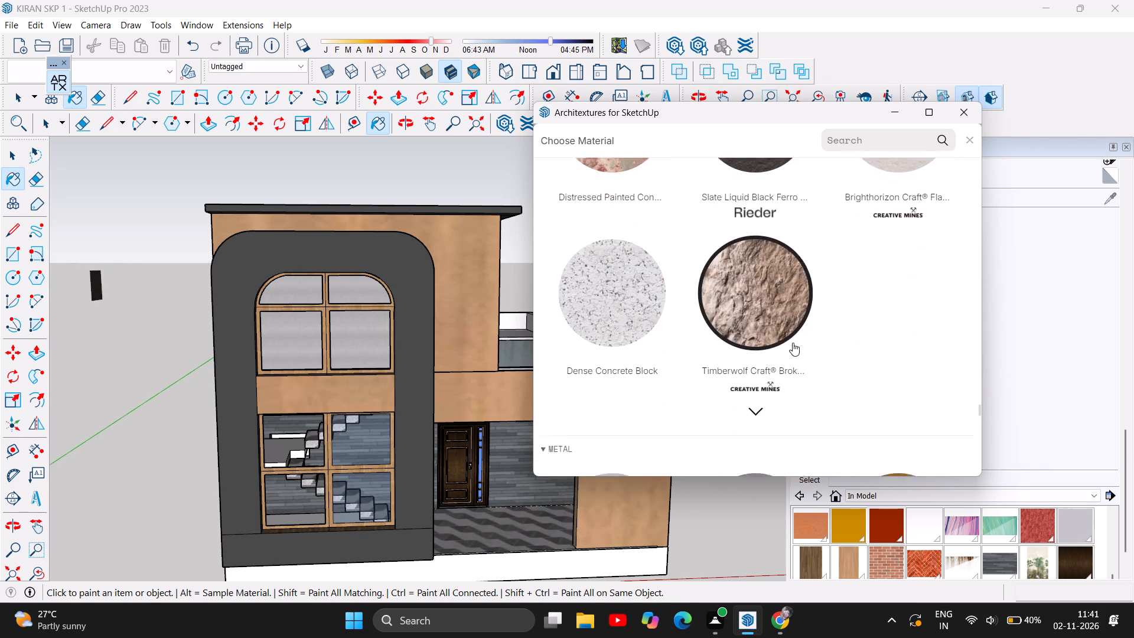
pyautogui.scroll(-4, 793, 343)
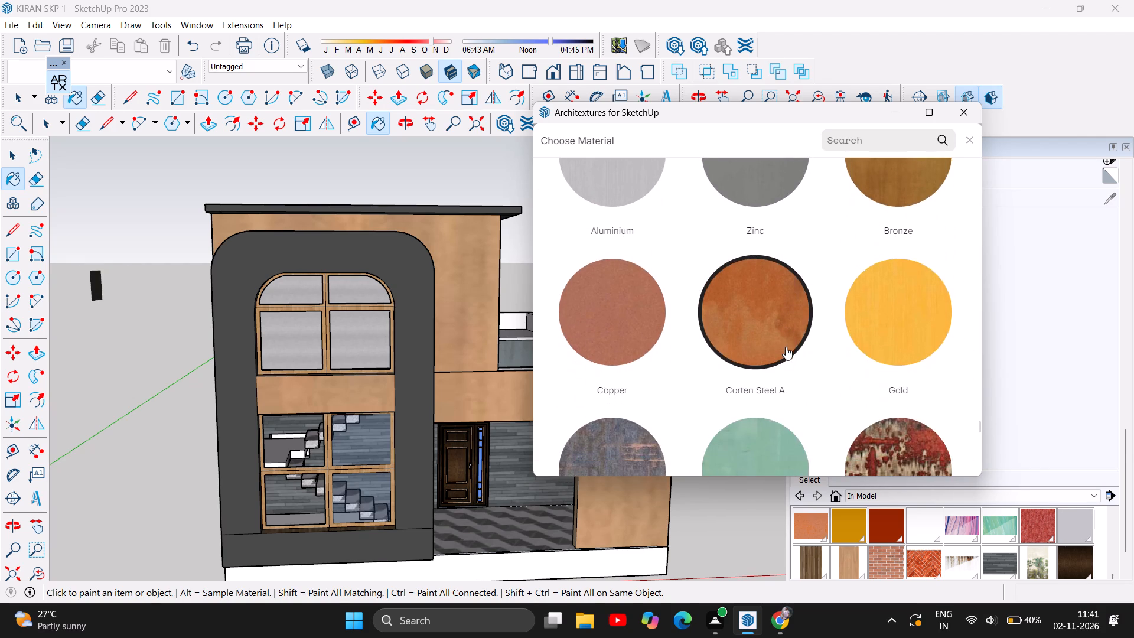
pyautogui.scroll(-4, 786, 347)
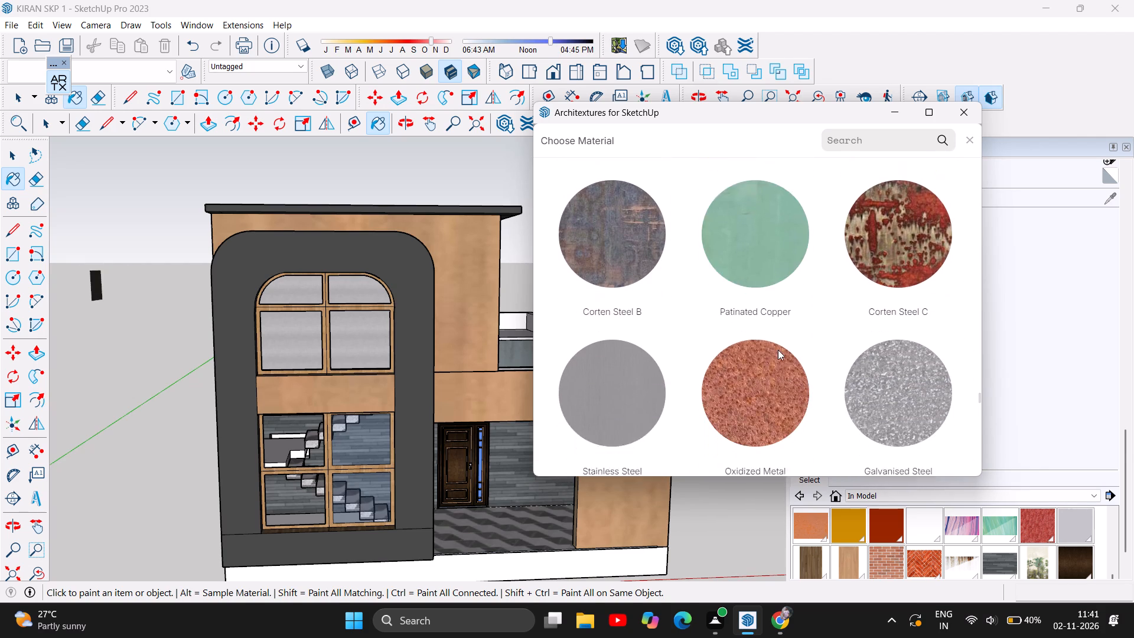
pyautogui.scroll(-8, 778, 350)
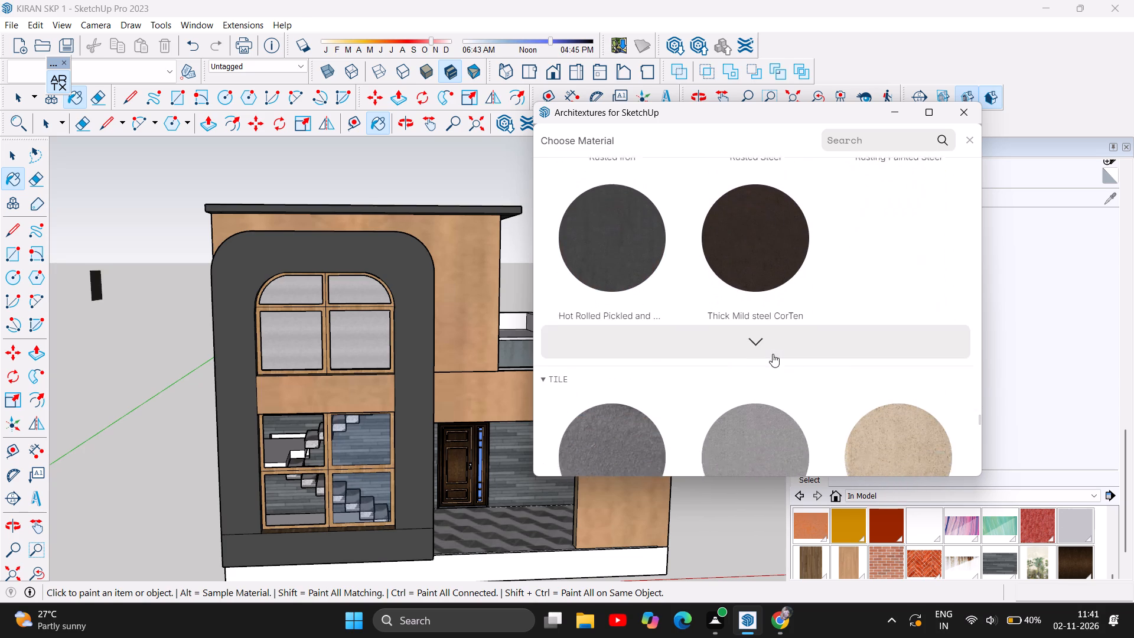
# Examine the tile and fabric materials in the Architextures material library.
pyautogui.scroll(-7, 773, 354)
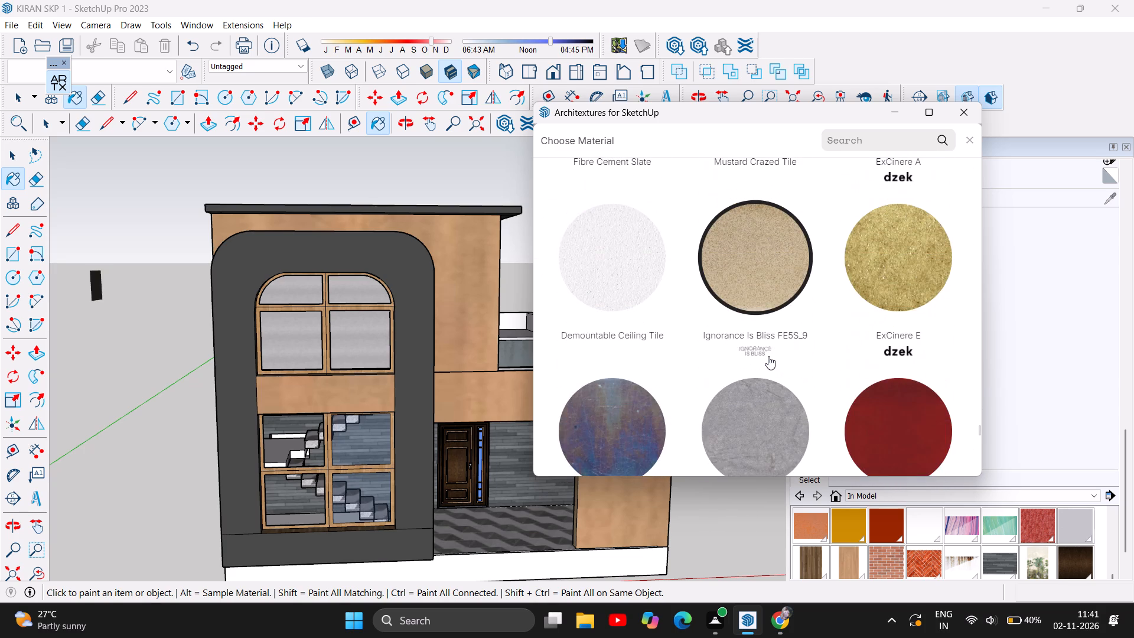
pyautogui.scroll(-7, 768, 356)
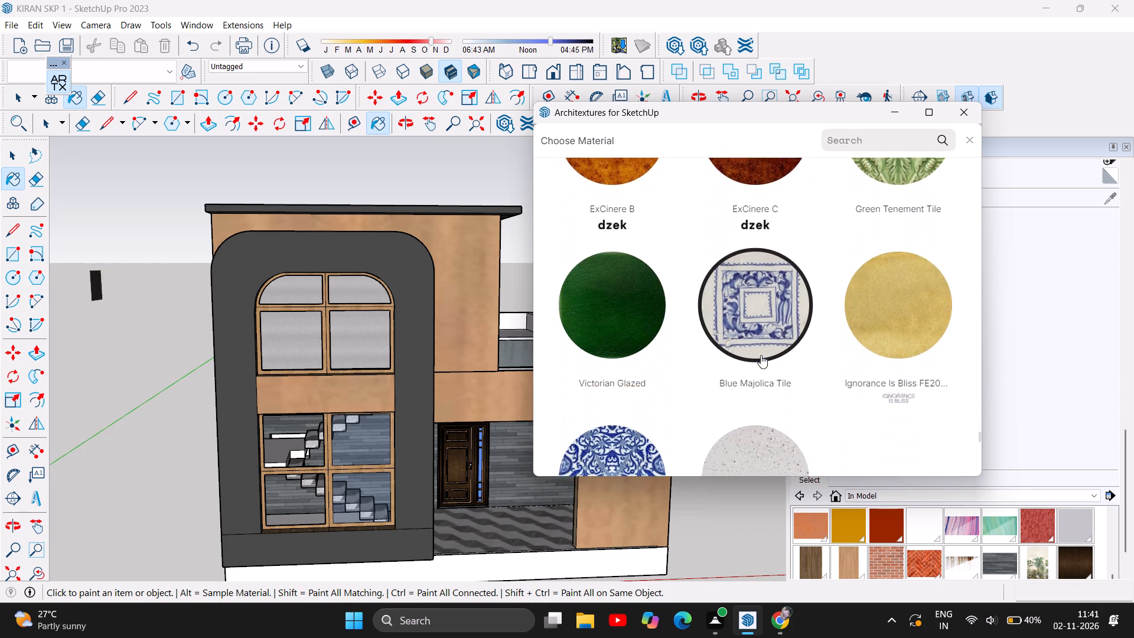
pyautogui.scroll(-6, 760, 355)
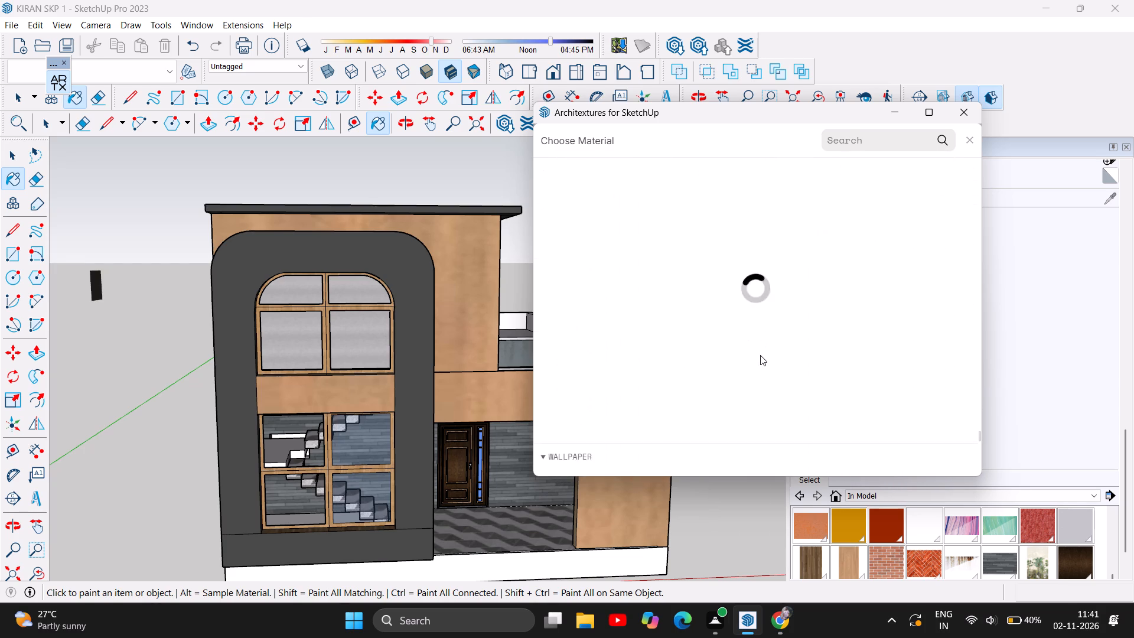
pyautogui.scroll(-5, 760, 355)
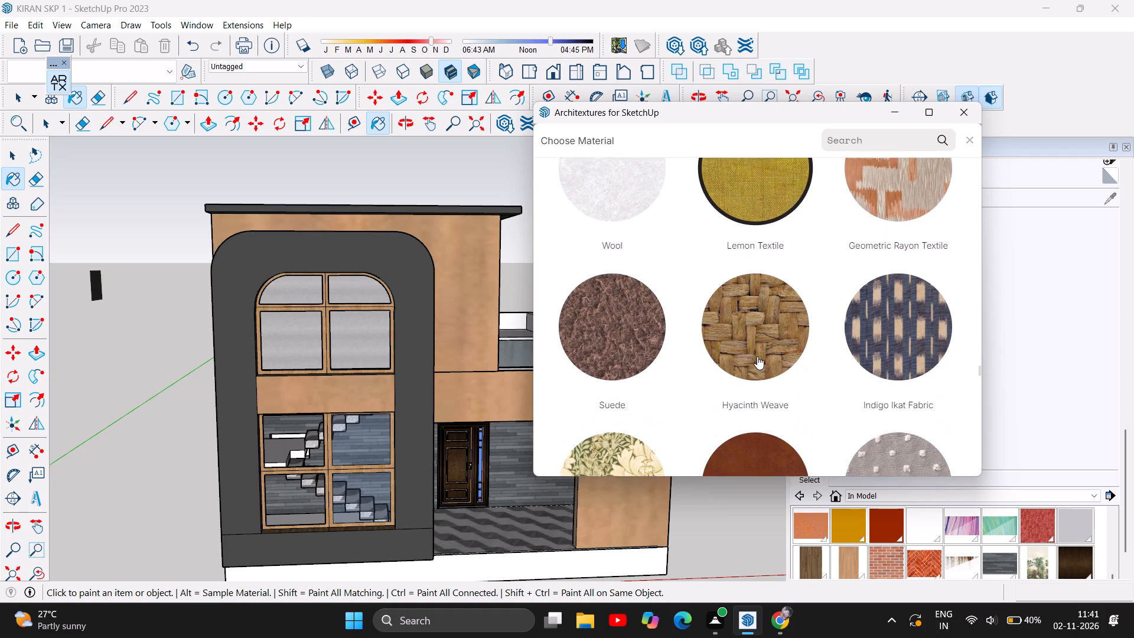
pyautogui.scroll(-7, 757, 356)
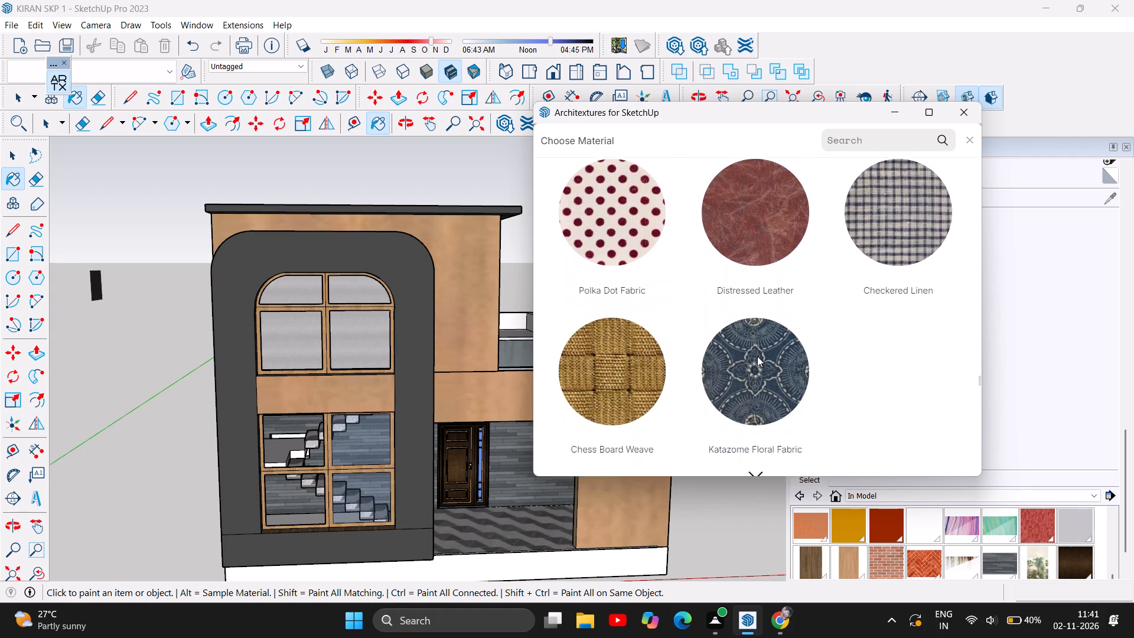
# Examine the wallpaper and carpet materials in the Architextures material library.
pyautogui.scroll(-5, 757, 356)
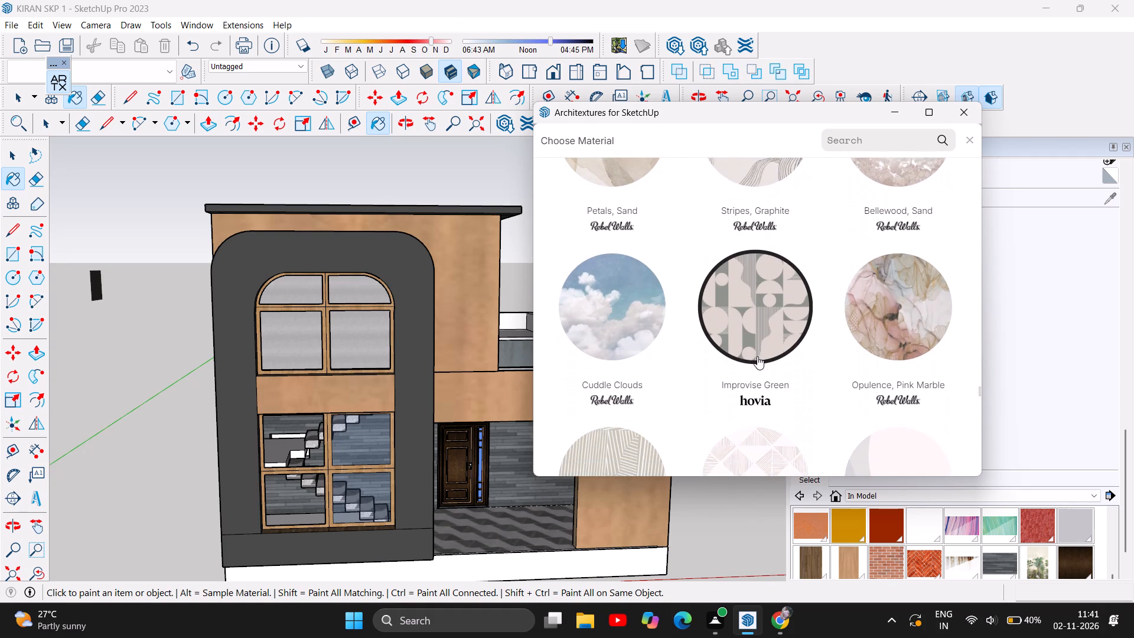
pyautogui.scroll(-1, 757, 356)
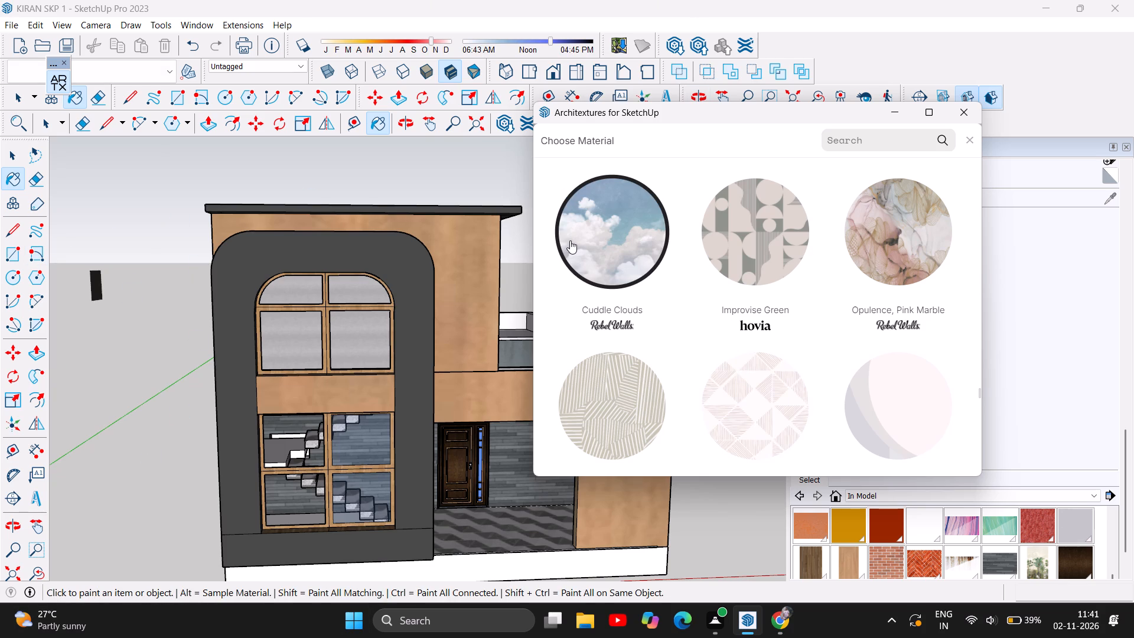
pyautogui.scroll(-2, 575, 224)
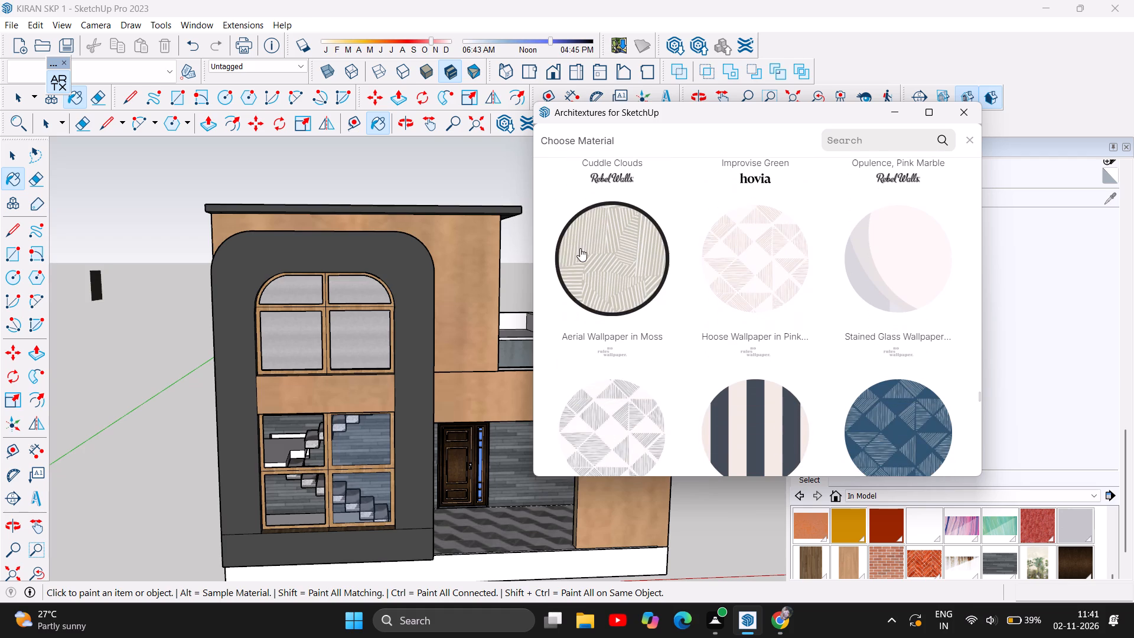
pyautogui.scroll(-2, 755, 342)
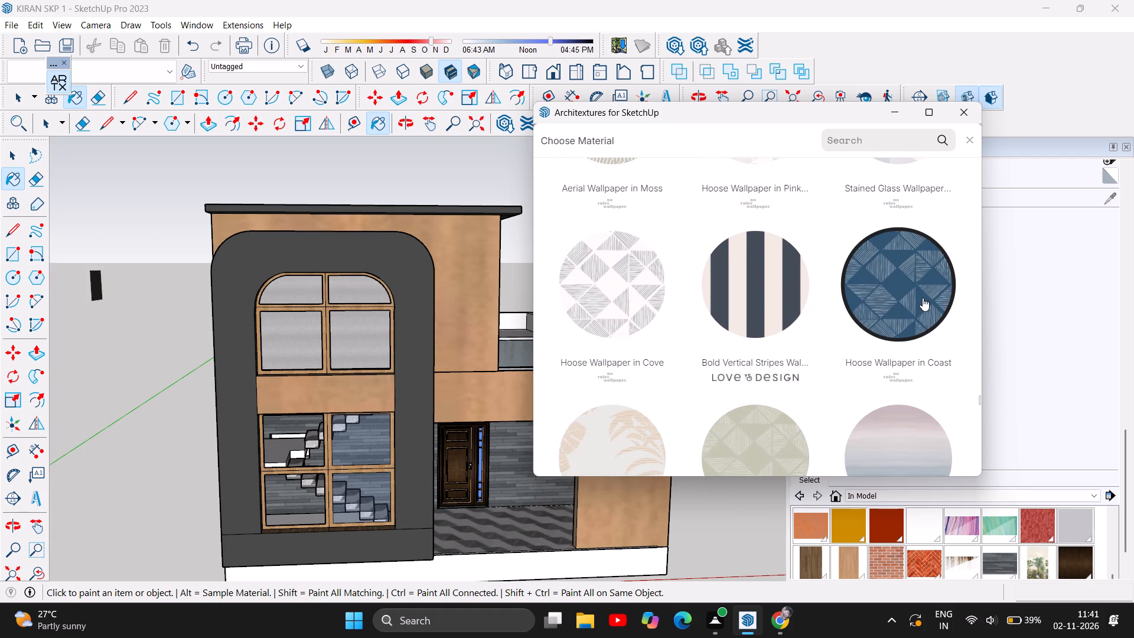
pyautogui.scroll(-5, 777, 340)
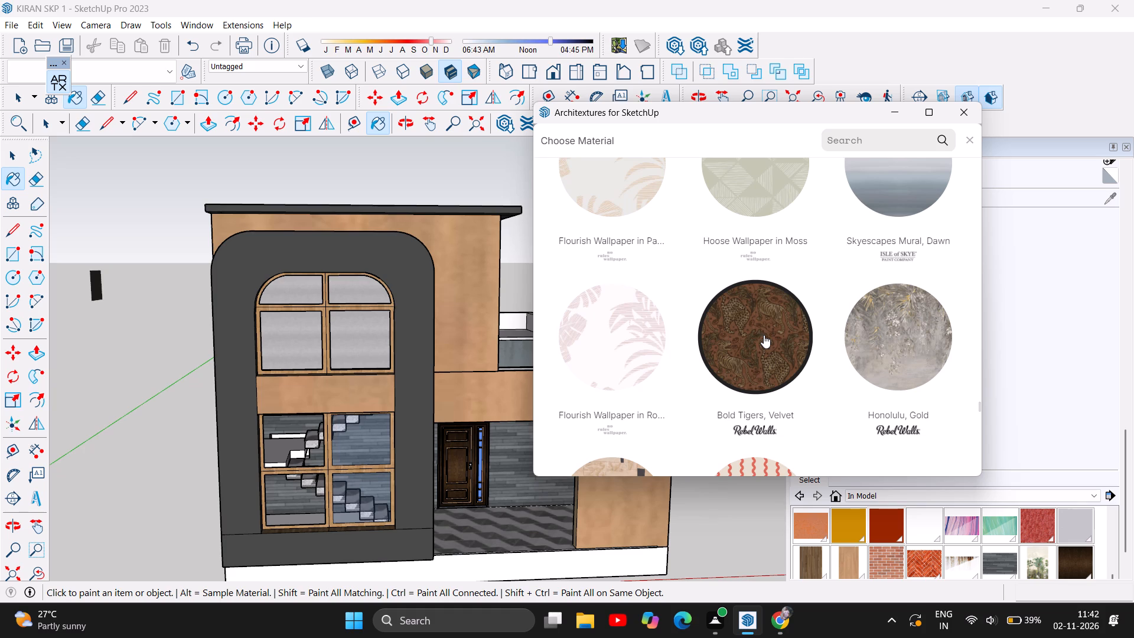
pyautogui.scroll(-1, 788, 337)
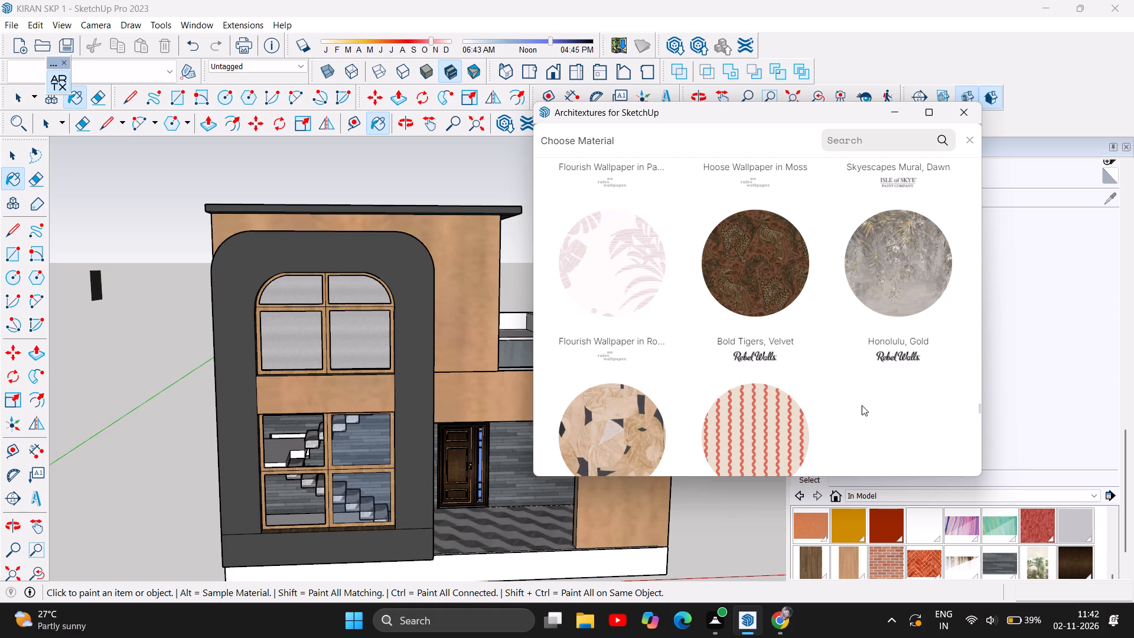
pyautogui.scroll(-6, 863, 392)
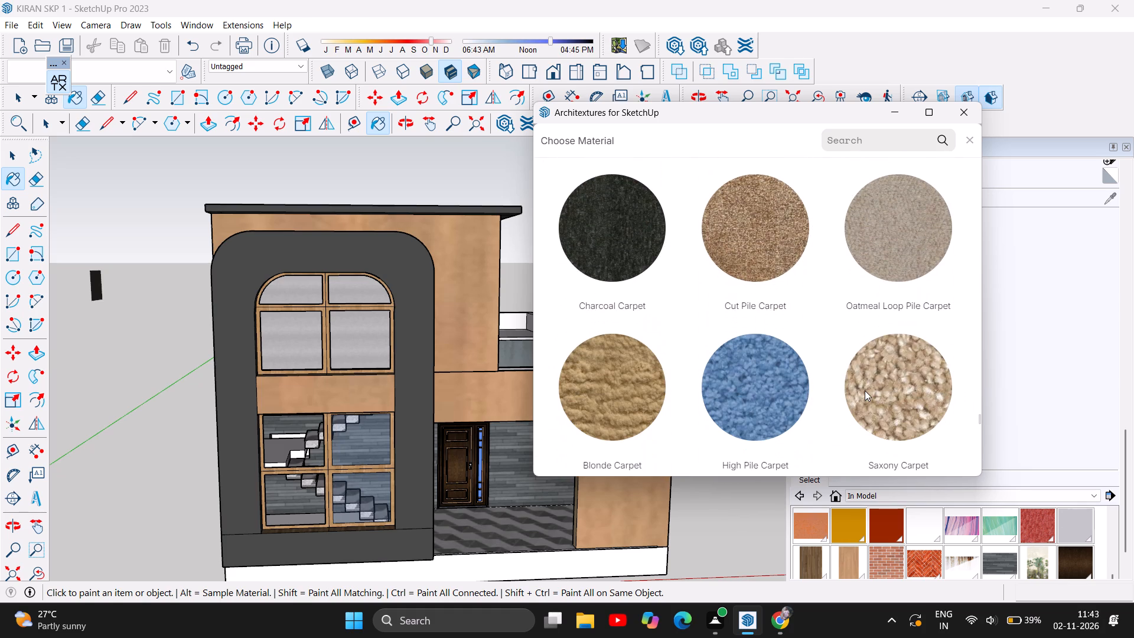
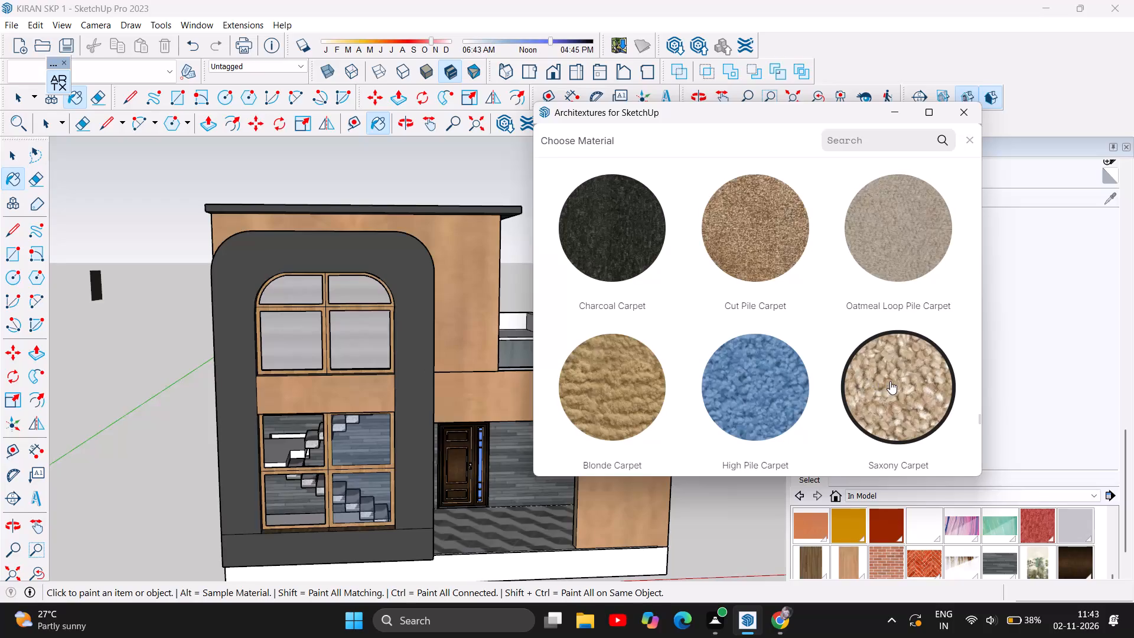
# Examine the remaining carpet materials in the Architextures material library.
pyautogui.scroll(-2, 744, 390)
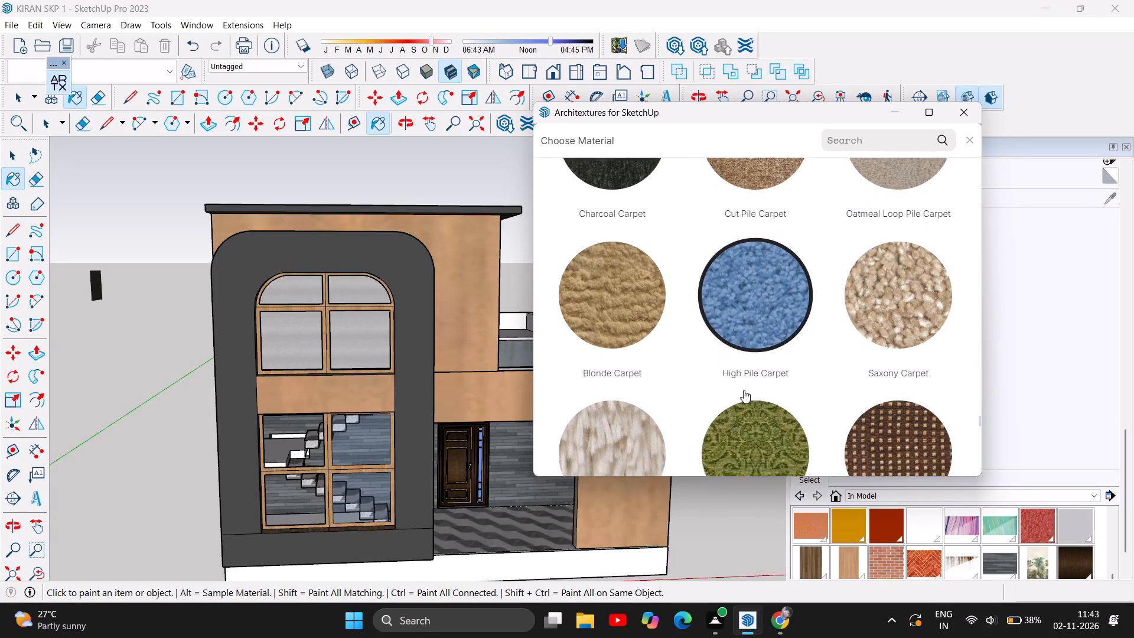
pyautogui.scroll(-2, 757, 385)
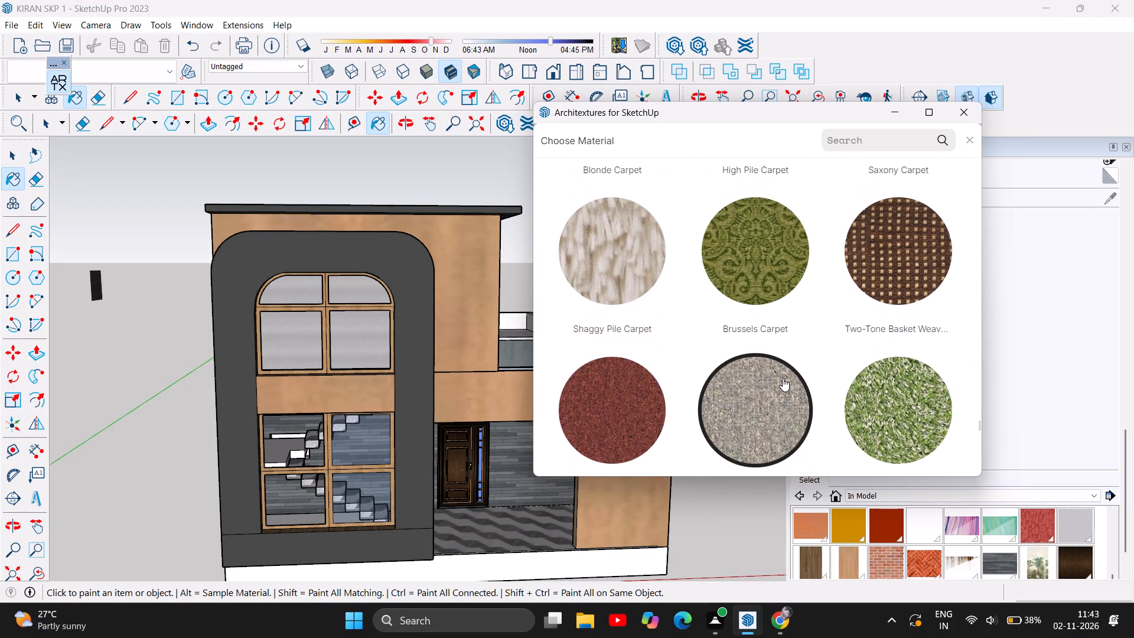
pyautogui.scroll(-2, 807, 385)
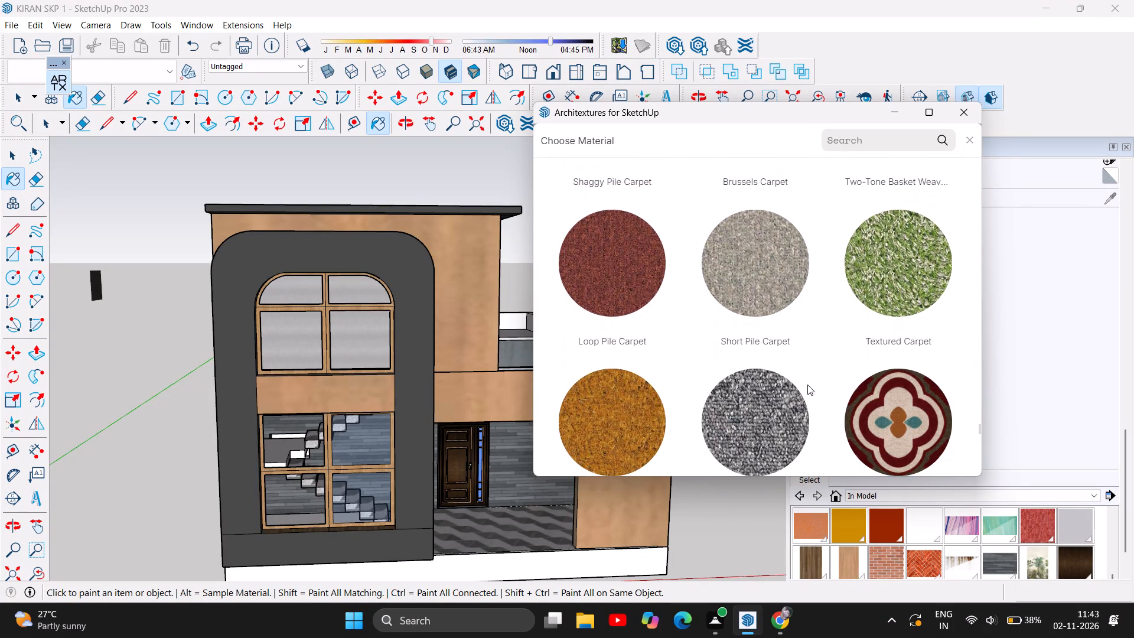
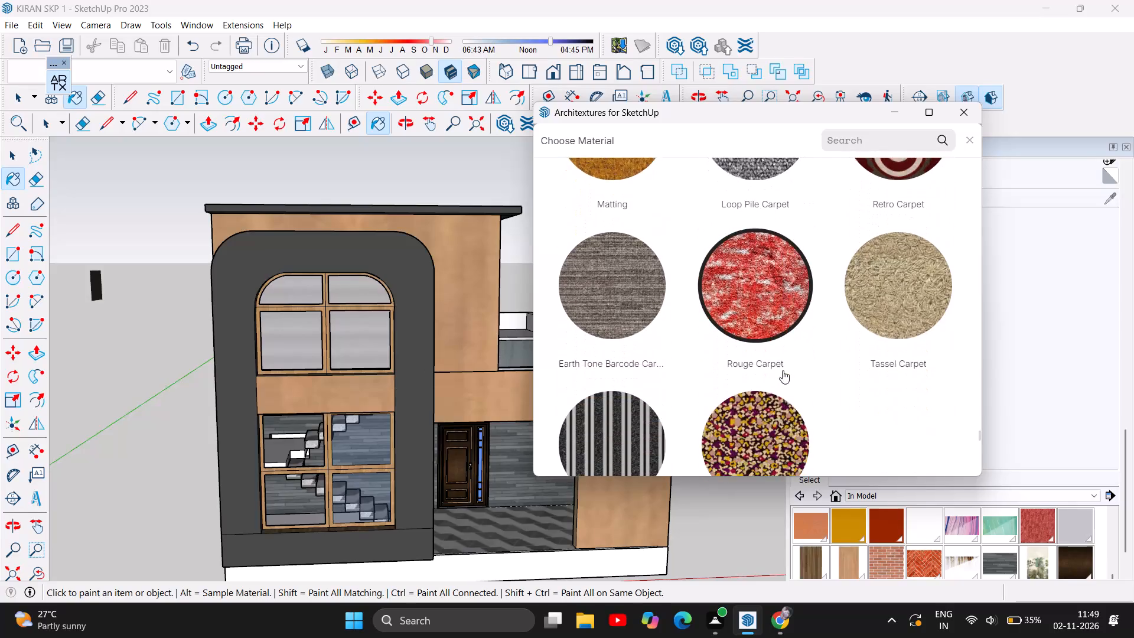
# Examine the Surfaces category materials in the Architextures material library.
pyautogui.scroll(-5, 783, 370)
pyautogui.rightClick(781, 376)
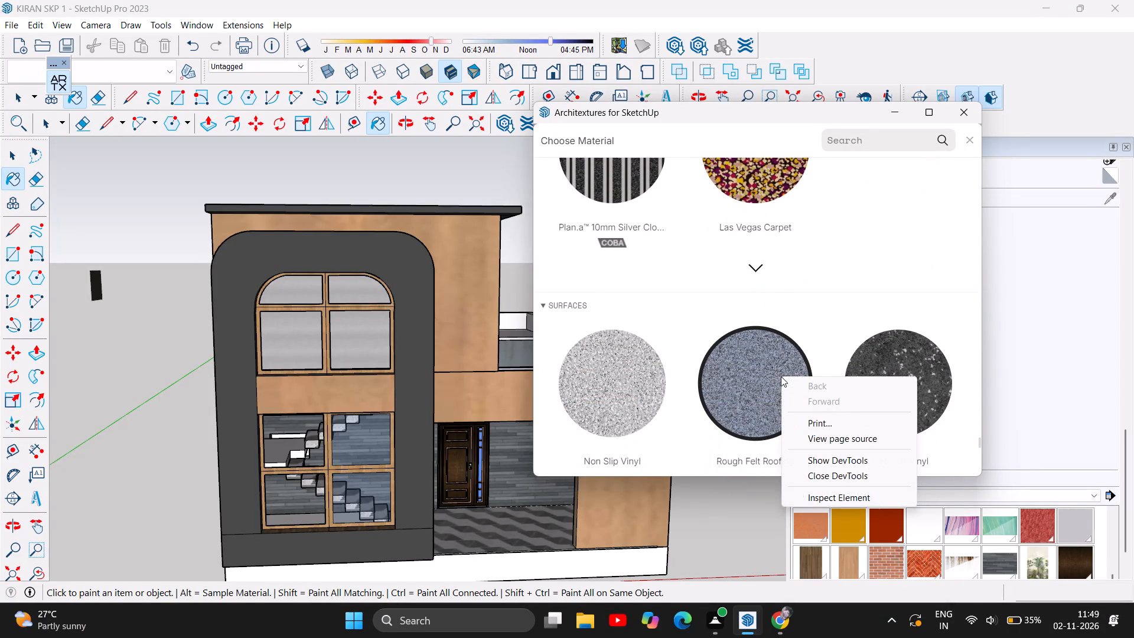
pyautogui.scroll(-1, 781, 376)
pyautogui.click(963, 338)
pyautogui.scroll(-2, 853, 427)
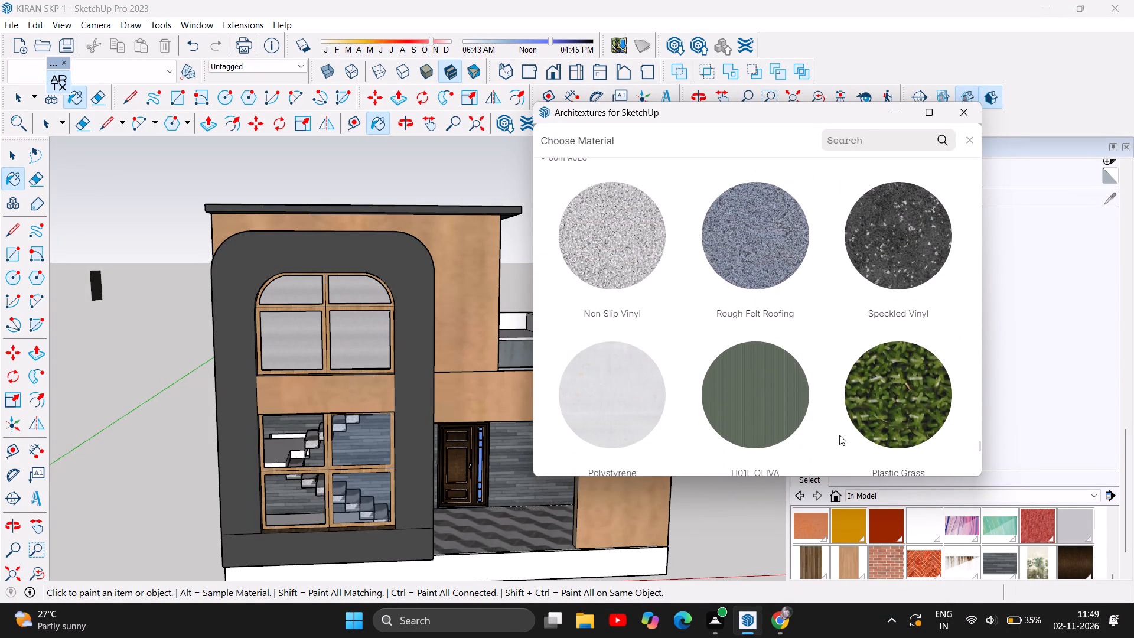
pyautogui.scroll(-1, 839, 435)
pyautogui.scroll(1, 715, 422)
pyautogui.scroll(-2, 791, 384)
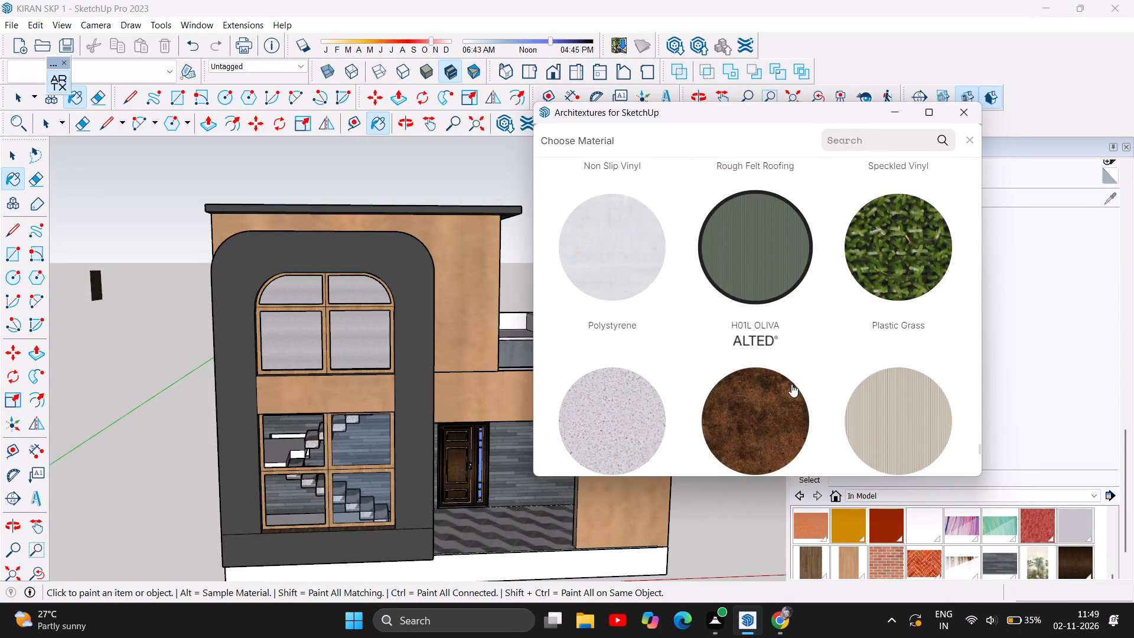
pyautogui.scroll(1, 791, 384)
pyautogui.scroll(-10, 791, 384)
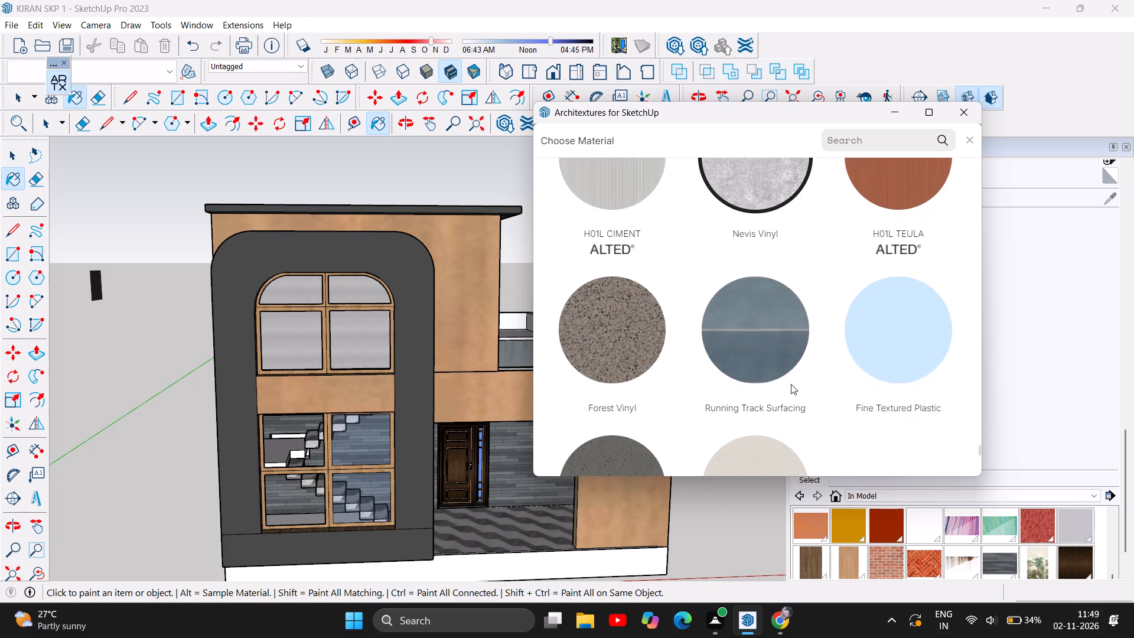
pyautogui.scroll(-1, 790, 384)
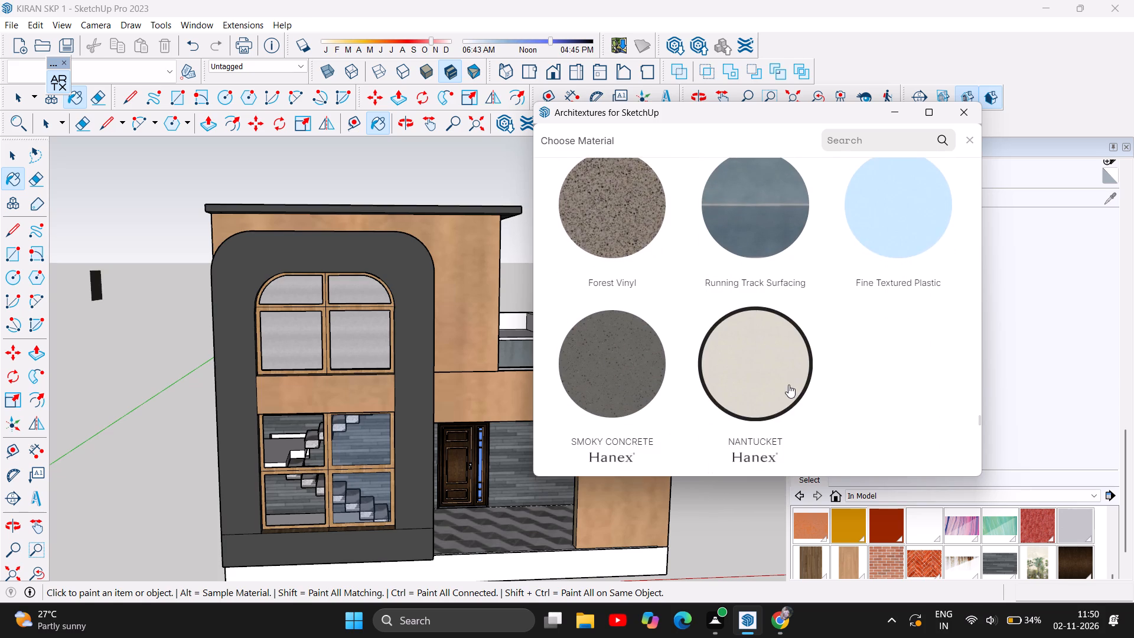
# Examine the Finishes category's plaster, stucco and render materials for one that suits the upper wall.
pyautogui.scroll(-4, 788, 385)
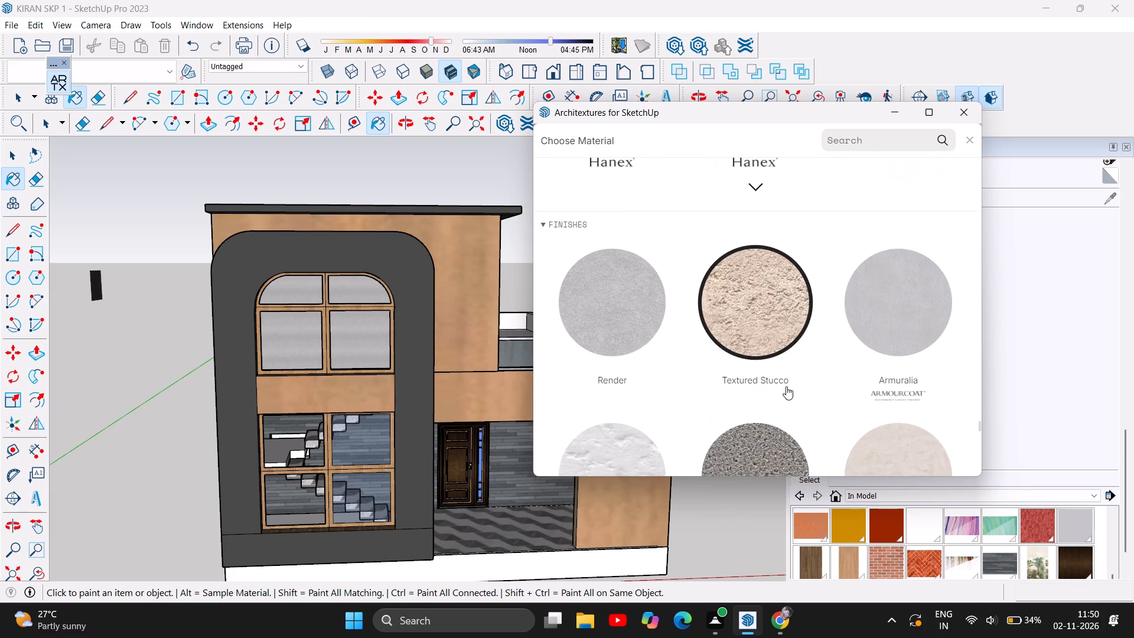
pyautogui.scroll(-2, 783, 389)
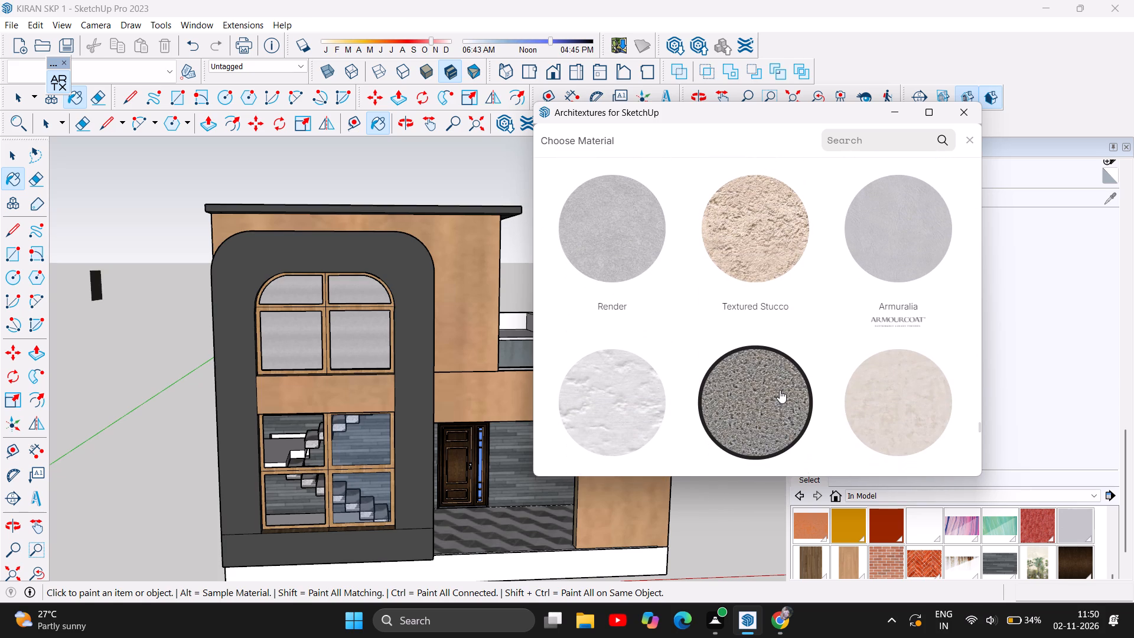
pyautogui.scroll(-5, 780, 390)
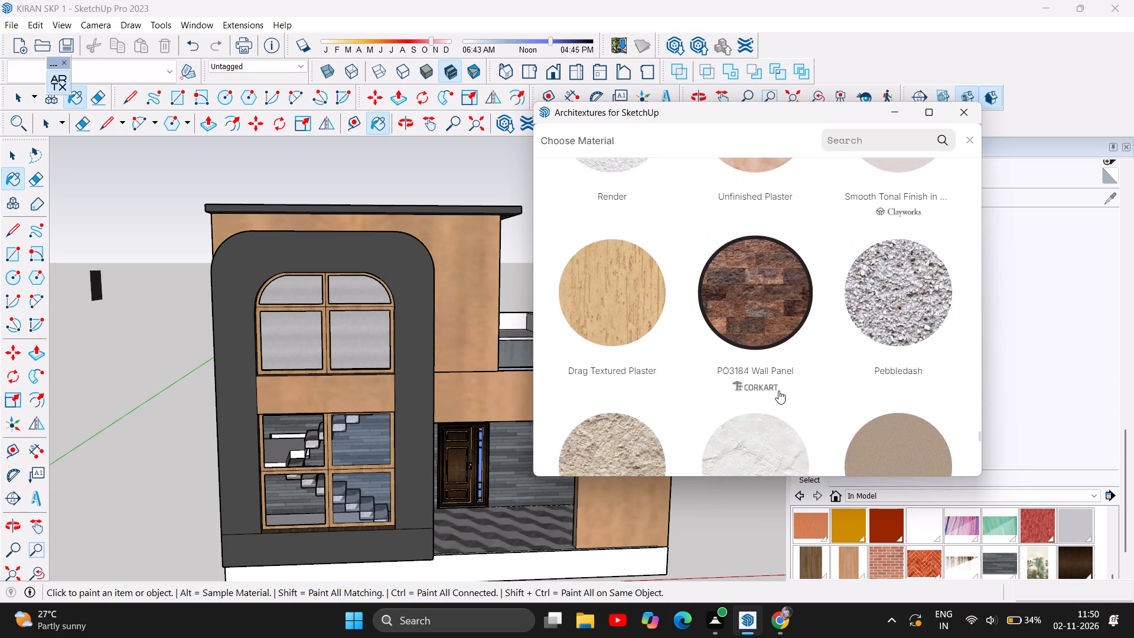
pyautogui.scroll(-3, 778, 390)
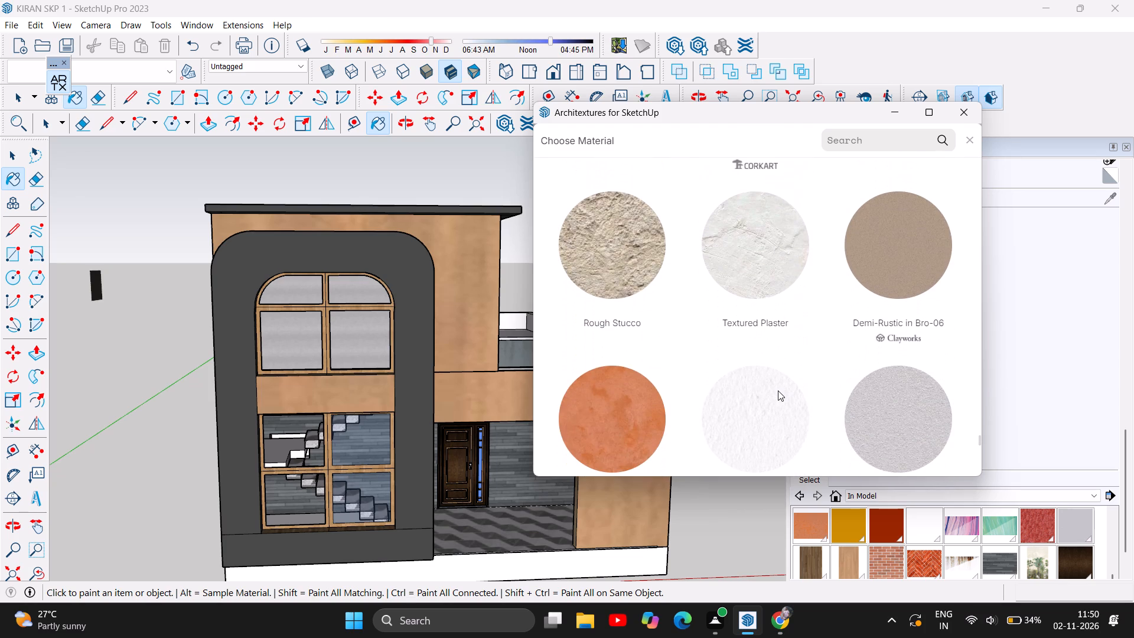
pyautogui.scroll(-3, 778, 390)
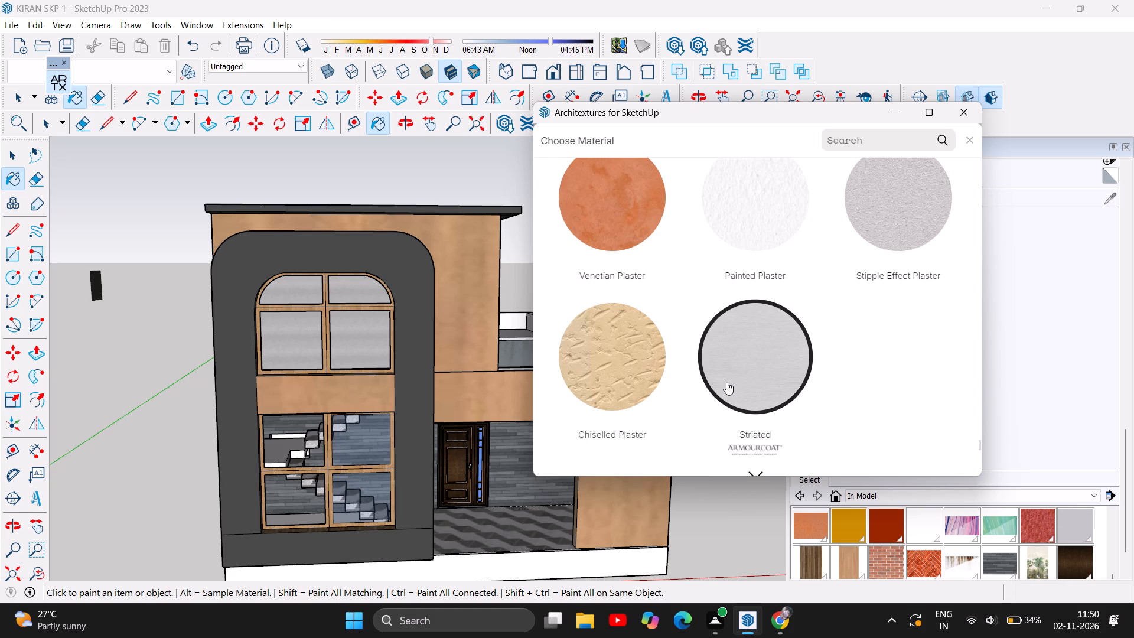
pyautogui.scroll(-1, 830, 363)
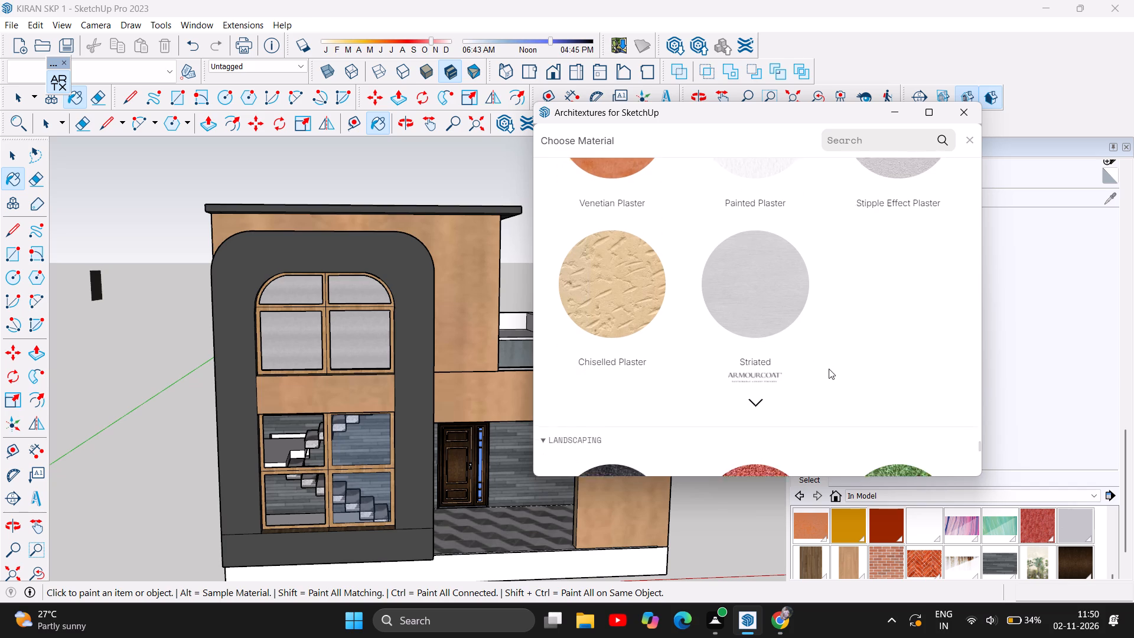
pyautogui.scroll(-1, 829, 369)
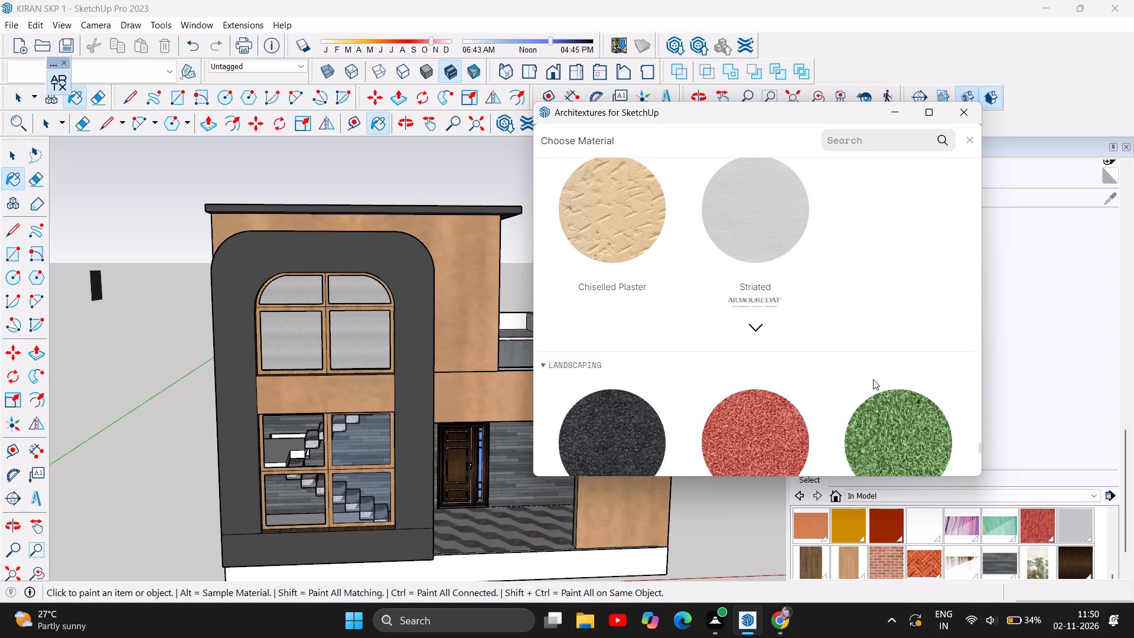
pyautogui.scroll(1, 874, 265)
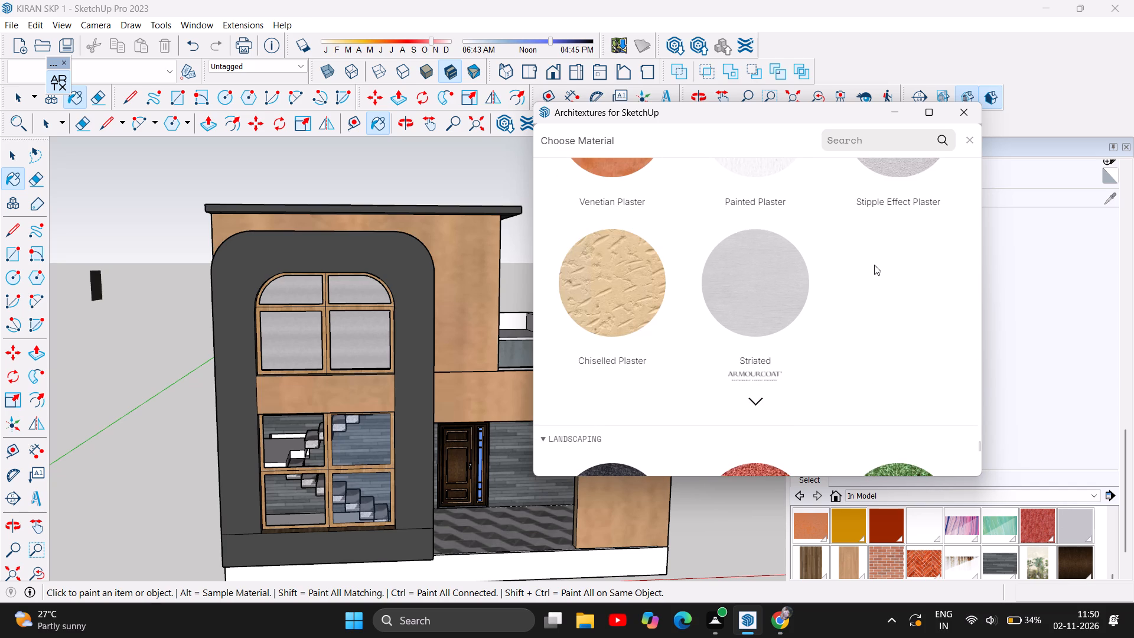
pyautogui.scroll(3, 874, 265)
pyautogui.scroll(1, 852, 314)
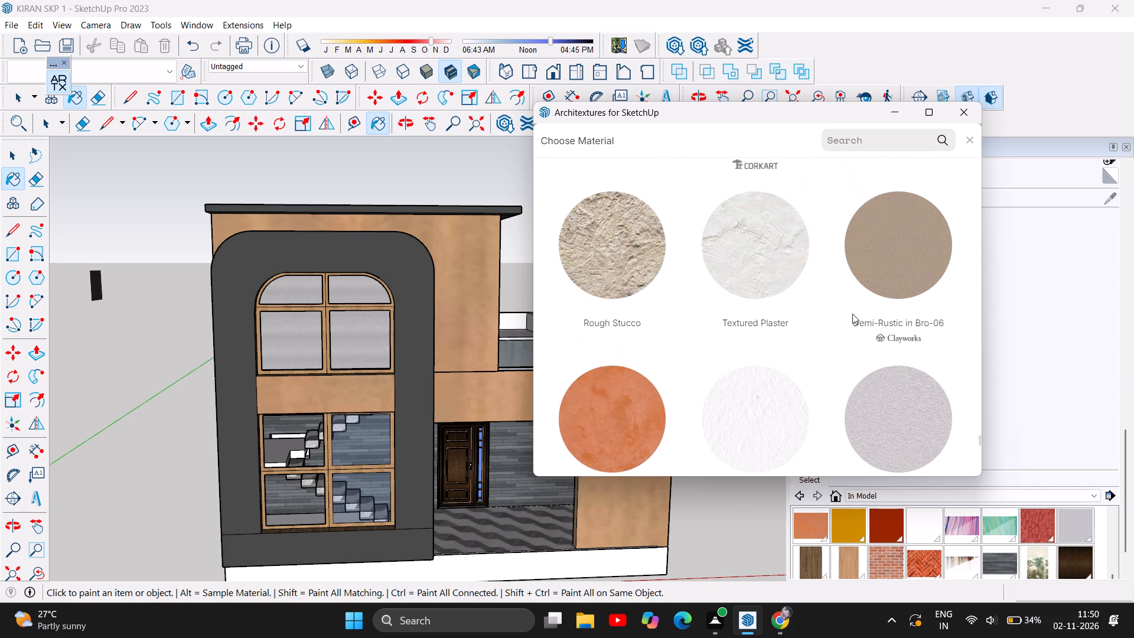
pyautogui.scroll(3, 852, 314)
pyautogui.scroll(-2, 852, 314)
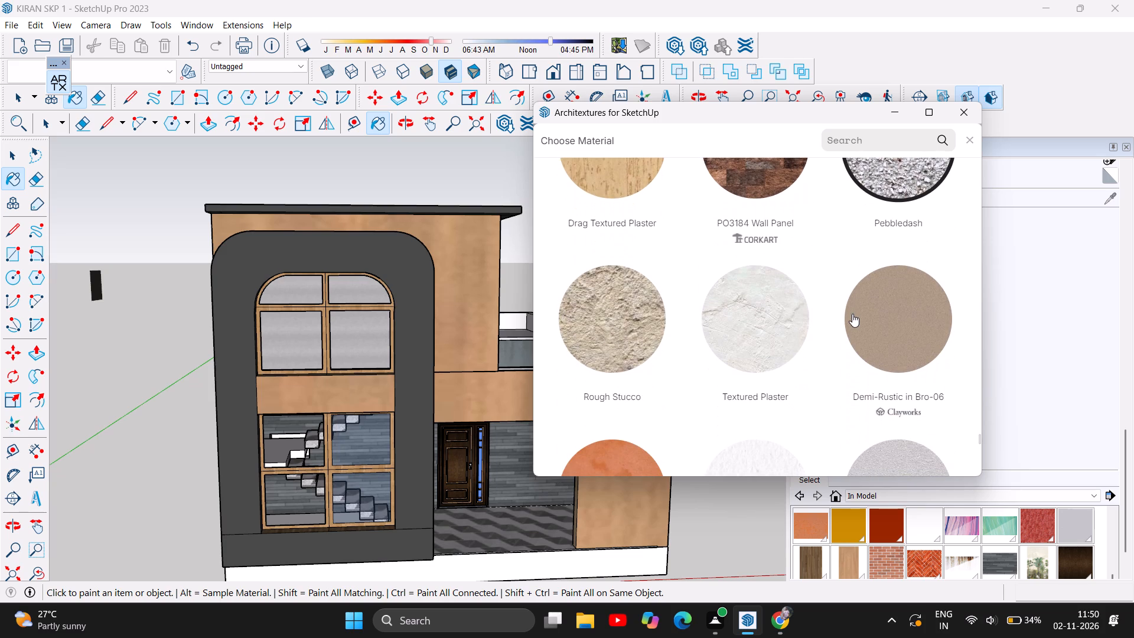
pyautogui.scroll(-1, 852, 314)
pyautogui.scroll(3, 852, 314)
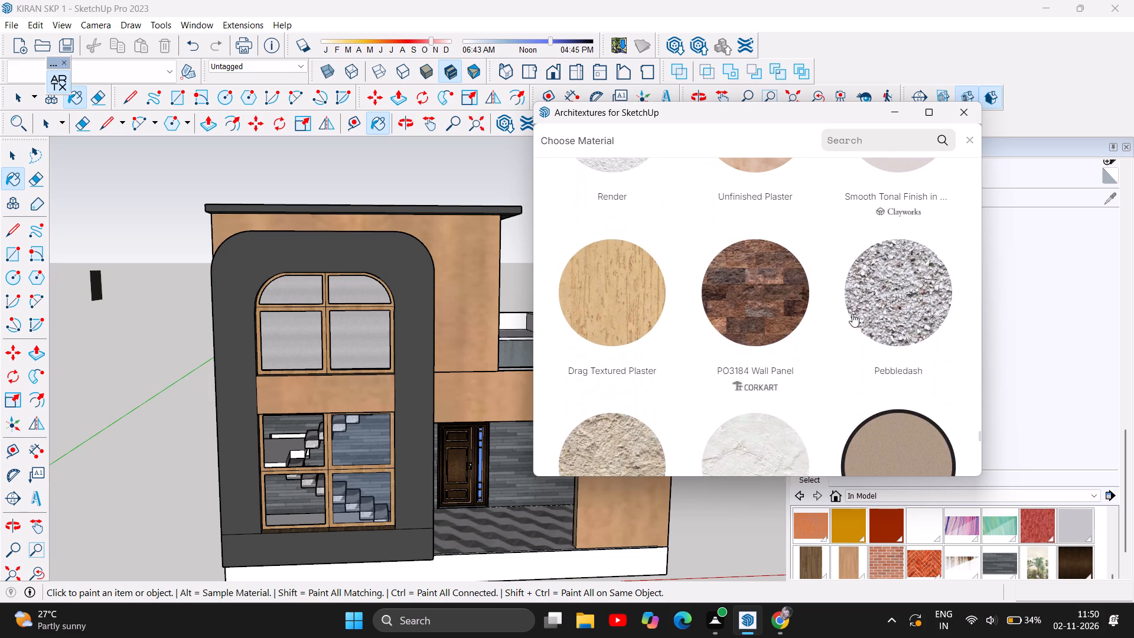
# Choose Drag Textured Plaster as the texture's material.
pyautogui.click(599, 307)
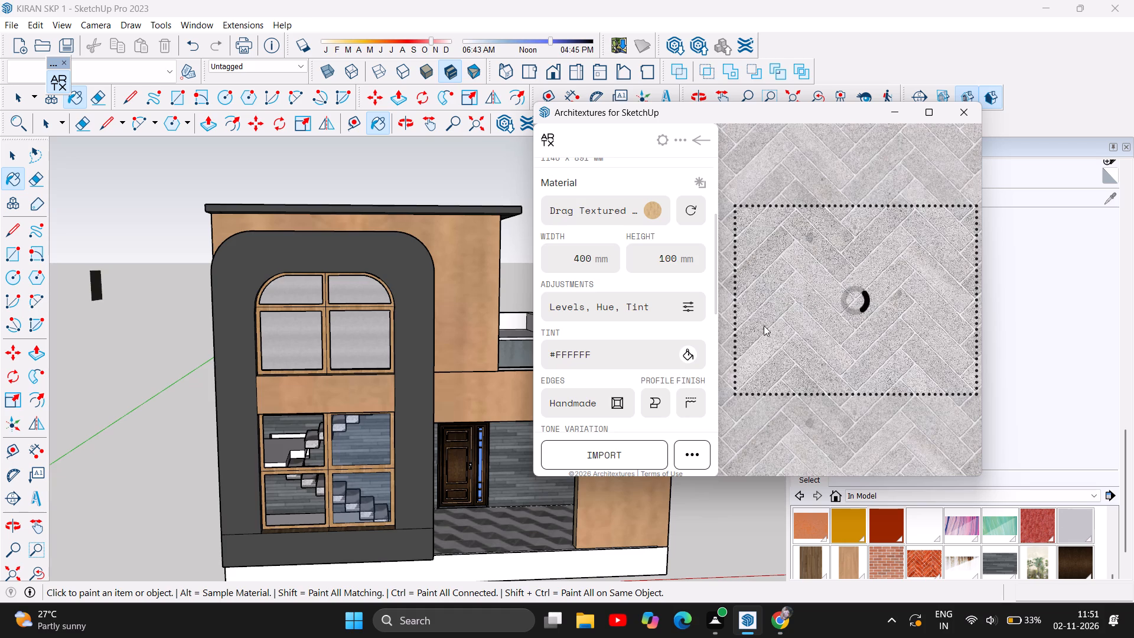
# Review the plaster texture's material settings, including its bump and normal options.
pyautogui.scroll(-1, 789, 323)
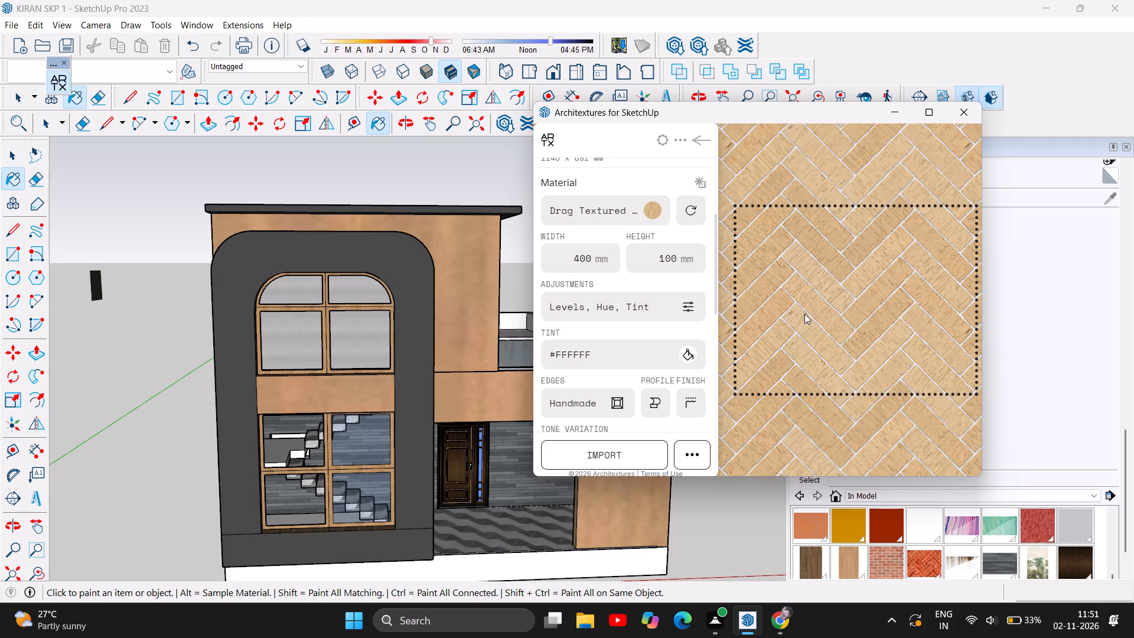
pyautogui.scroll(-1, 804, 314)
pyautogui.scroll(1, 663, 376)
pyautogui.scroll(-1, 651, 395)
pyautogui.scroll(-2, 698, 338)
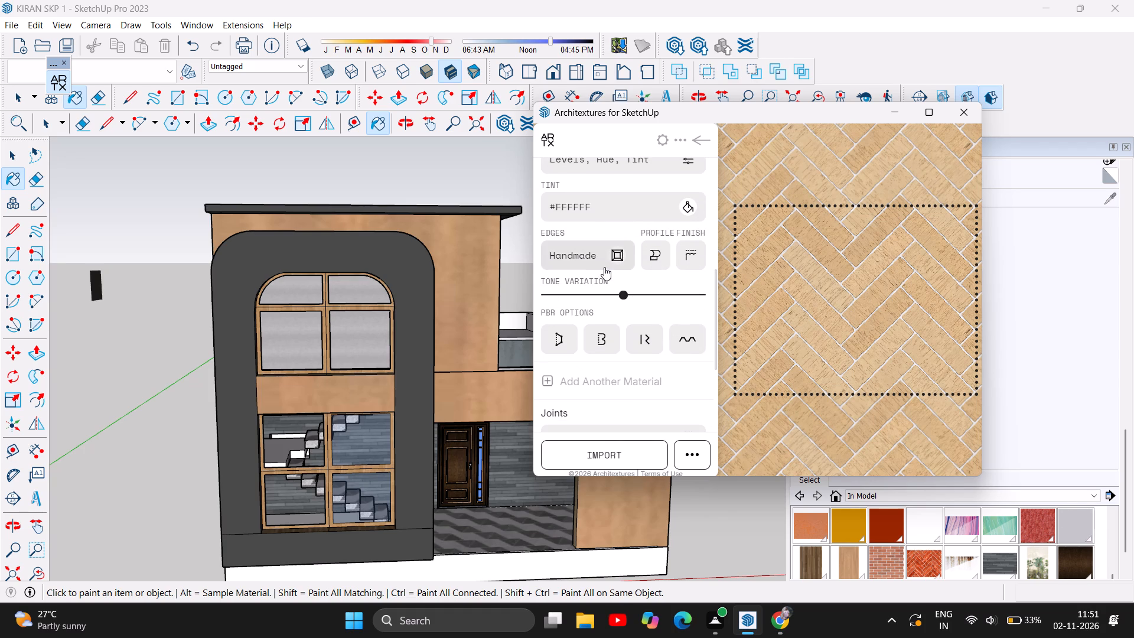
pyautogui.click(607, 340)
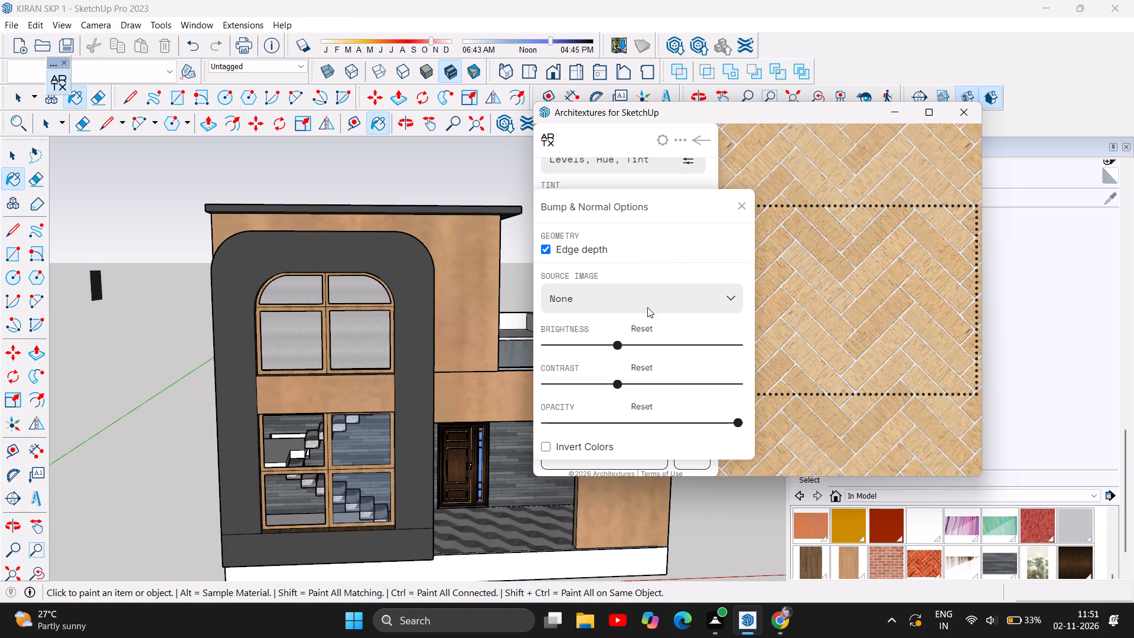
pyautogui.click(747, 201)
pyautogui.scroll(1, 654, 210)
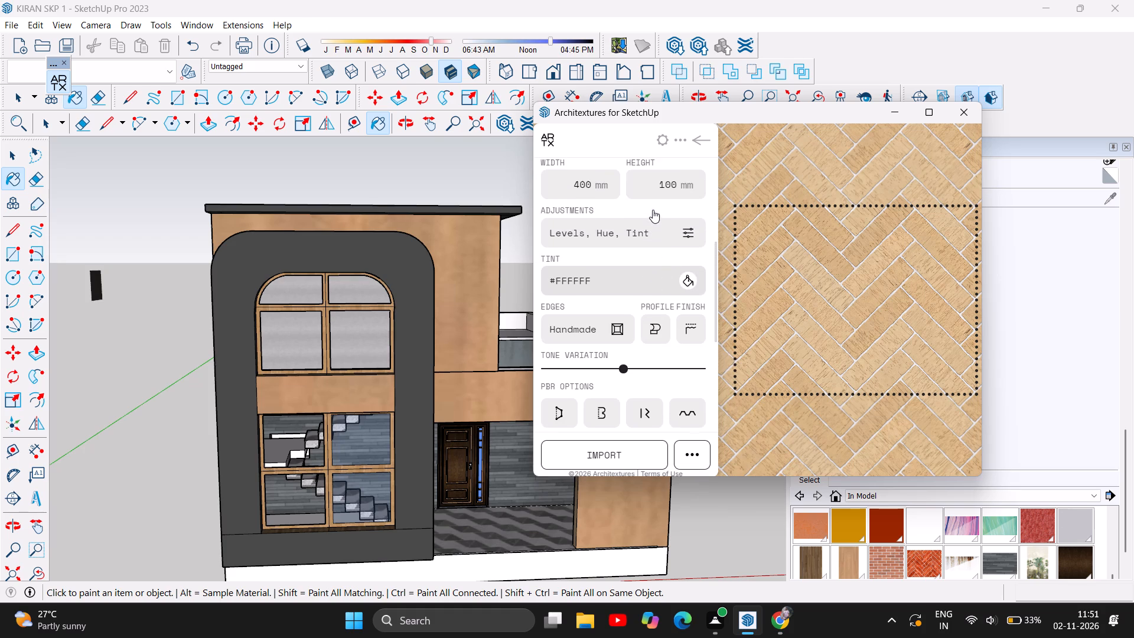
pyautogui.scroll(6, 649, 213)
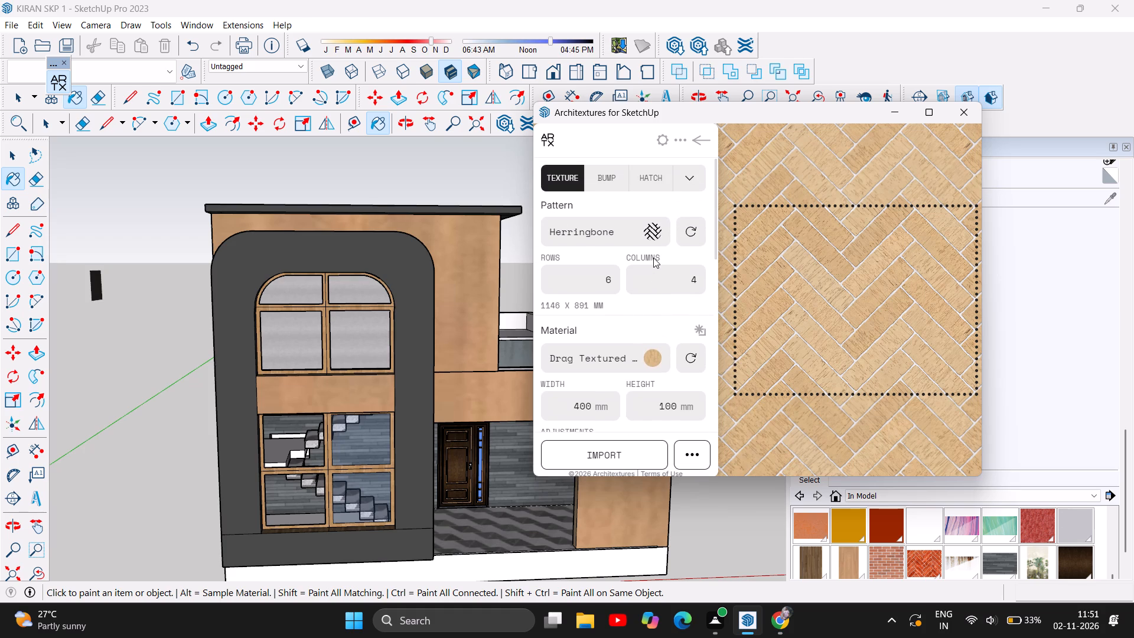
# Set the texture's pattern to None in place of Herringbone.
pyautogui.click(653, 237)
pyautogui.click(630, 251)
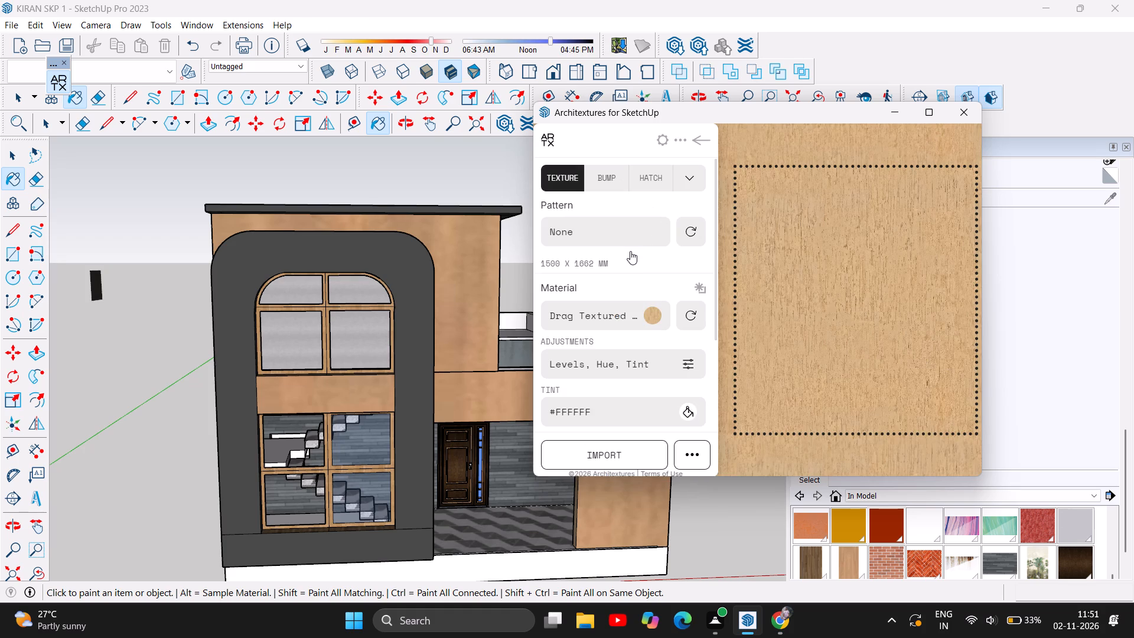
# Import the unpatterned Drag Textured Plaster texture into the model and update it.
pyautogui.click(627, 442)
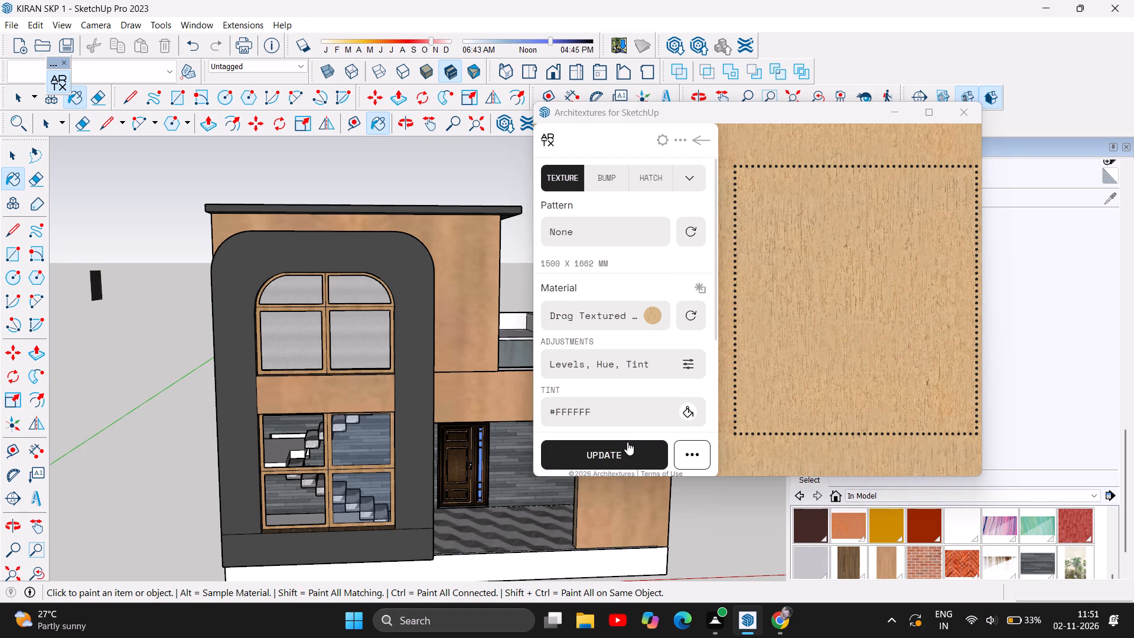
pyautogui.click(619, 453)
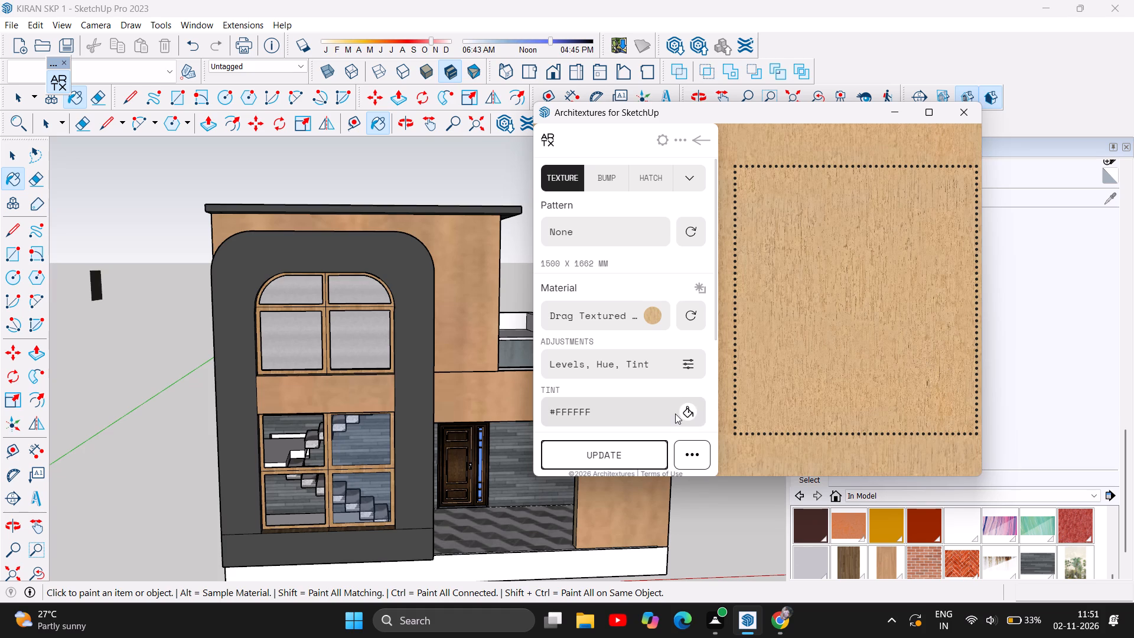
# Import the Drag Textured Plaster again as a new texture, keeping its current material settings.
pyautogui.scroll(-3, 672, 419)
pyautogui.scroll(1, 668, 422)
pyautogui.scroll(-1, 668, 422)
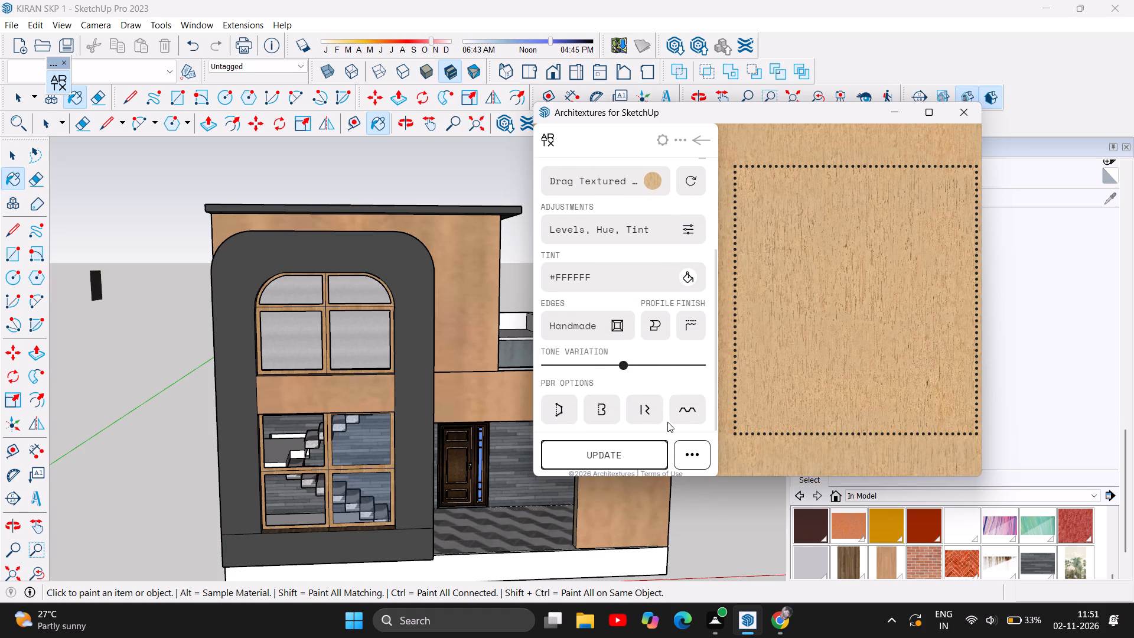
pyautogui.scroll(1, 667, 422)
pyautogui.scroll(-2, 662, 430)
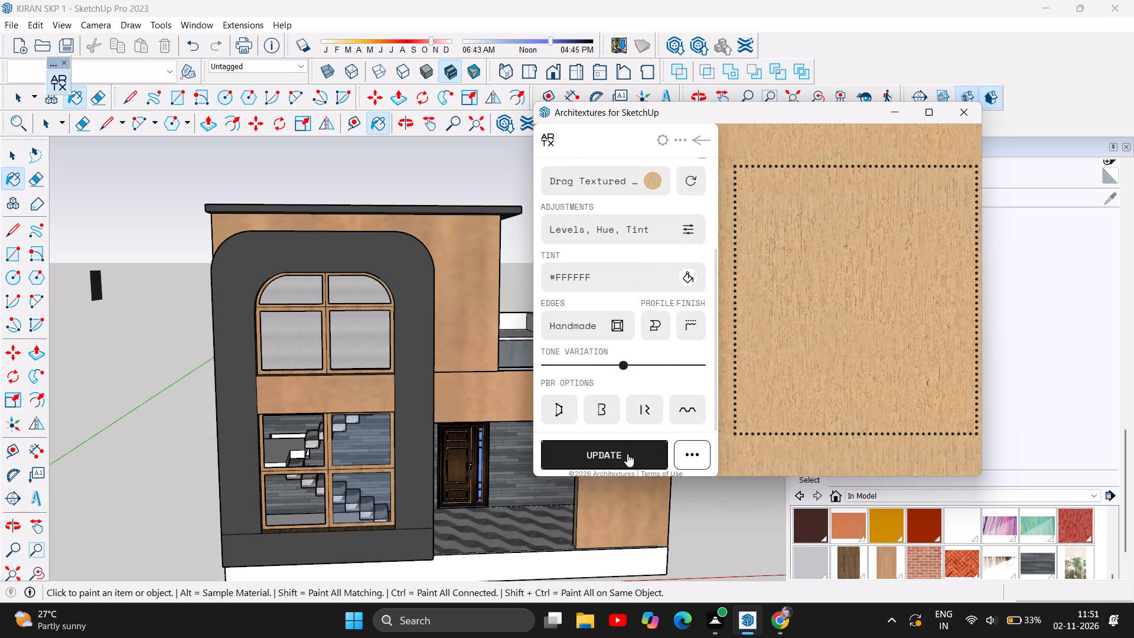
pyautogui.click(684, 450)
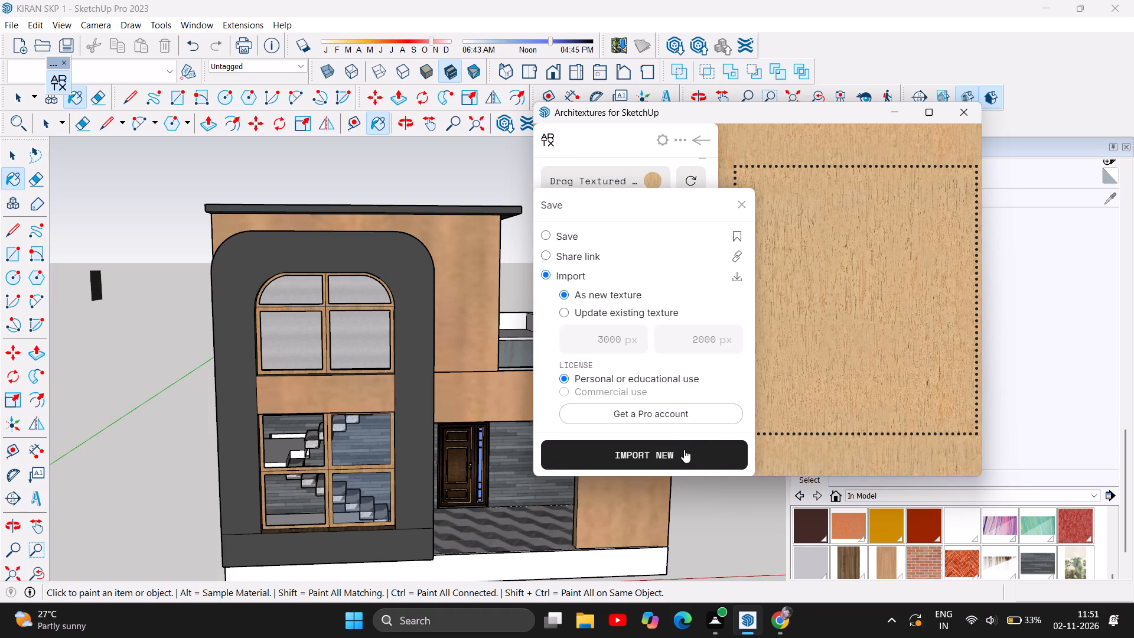
pyautogui.click(661, 451)
pyautogui.click(619, 446)
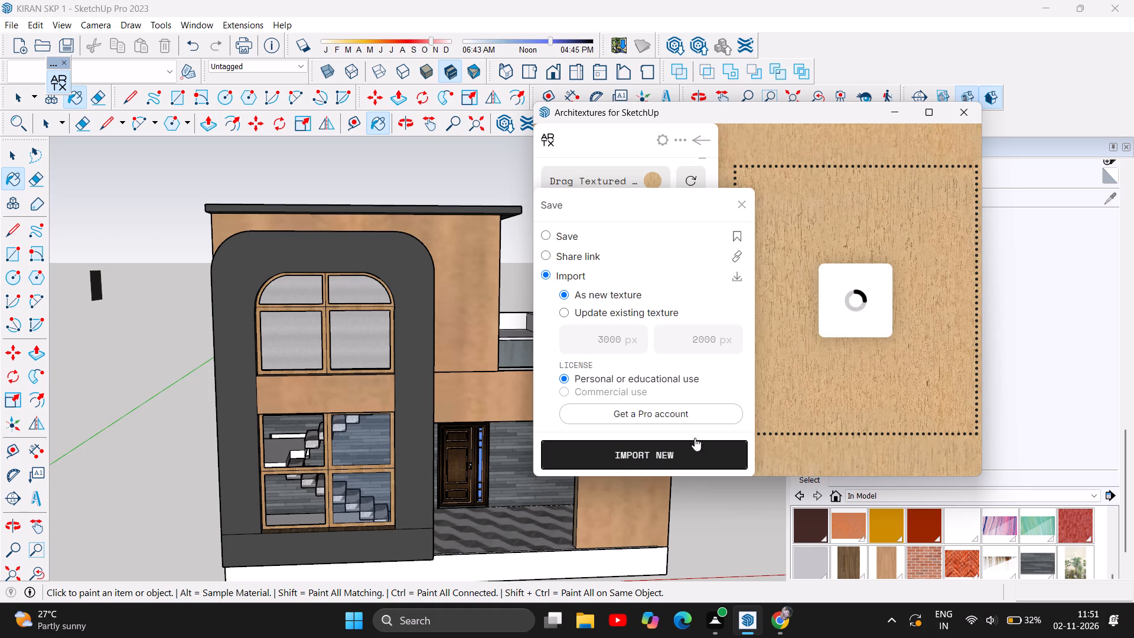
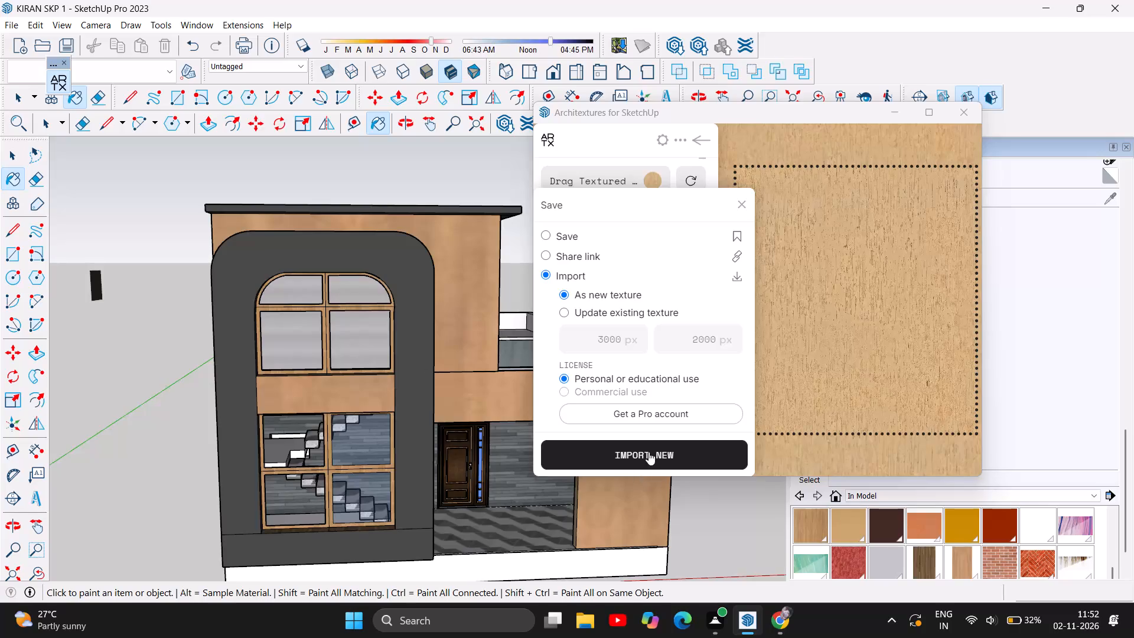
# Import the Drag Textured Plaster as a new texture, return to the Architextures library and minimise its window.
pyautogui.click(651, 451)
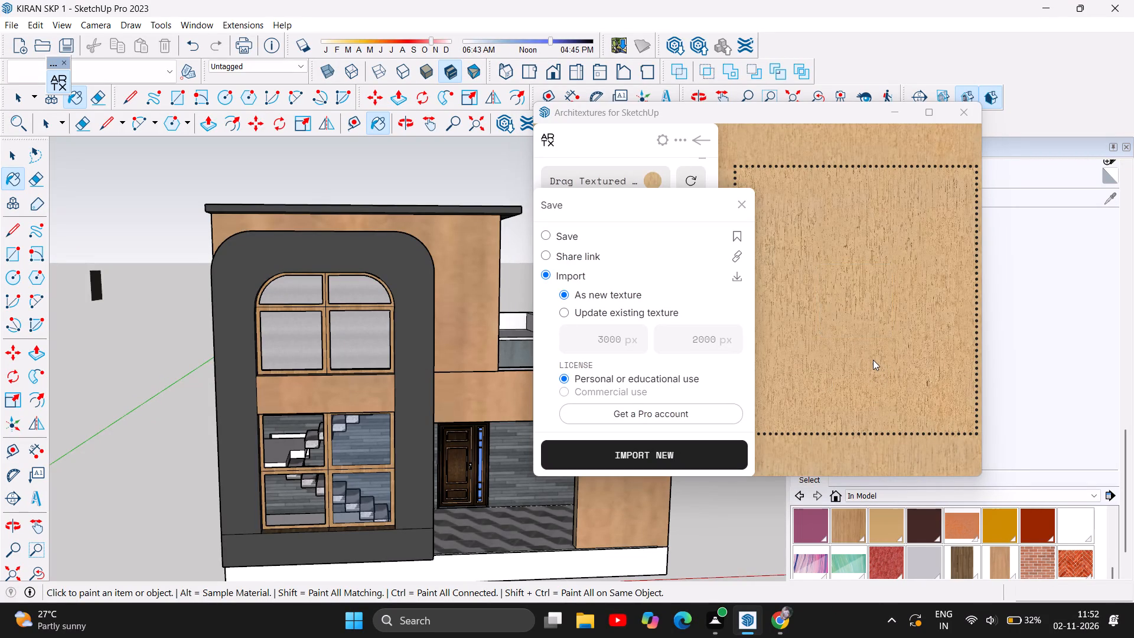
pyautogui.click(735, 202)
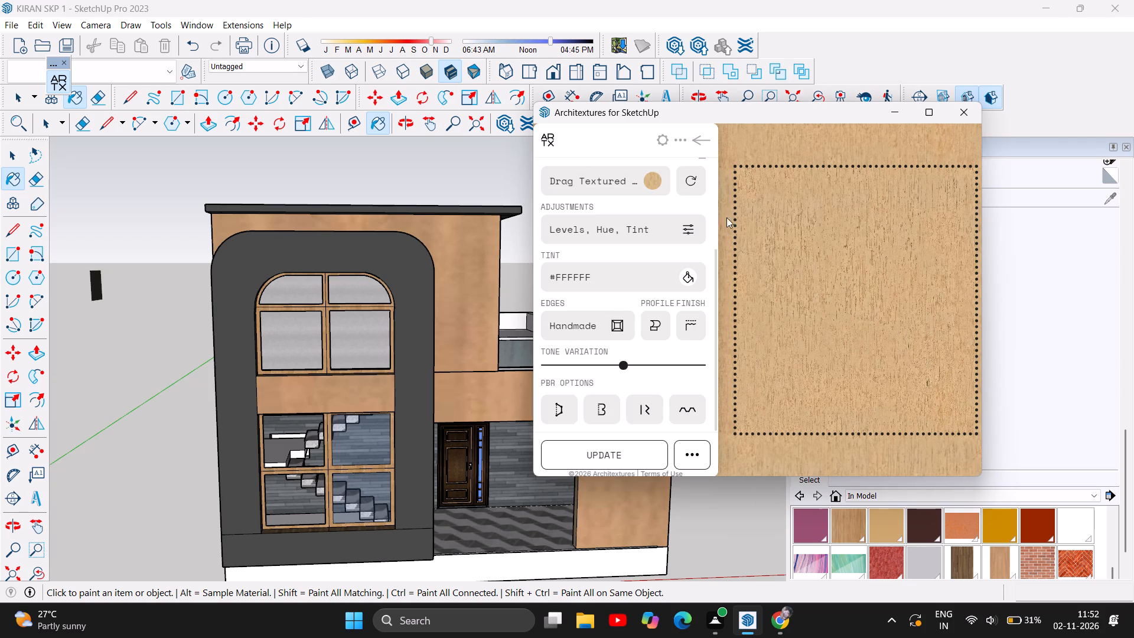
pyautogui.click(696, 139)
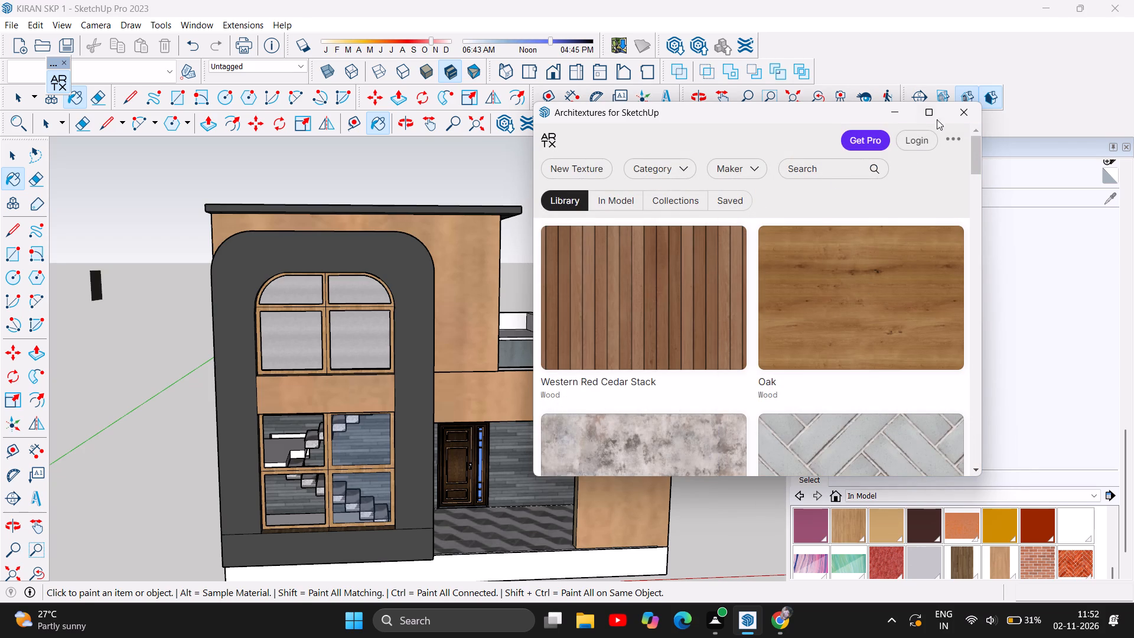
pyautogui.click(889, 110)
# Paint the upper-storey front wall beside the arched frame with the in-model Wood Wool (CH8A6D) material.
pyautogui.scroll(-1, 1052, 561)
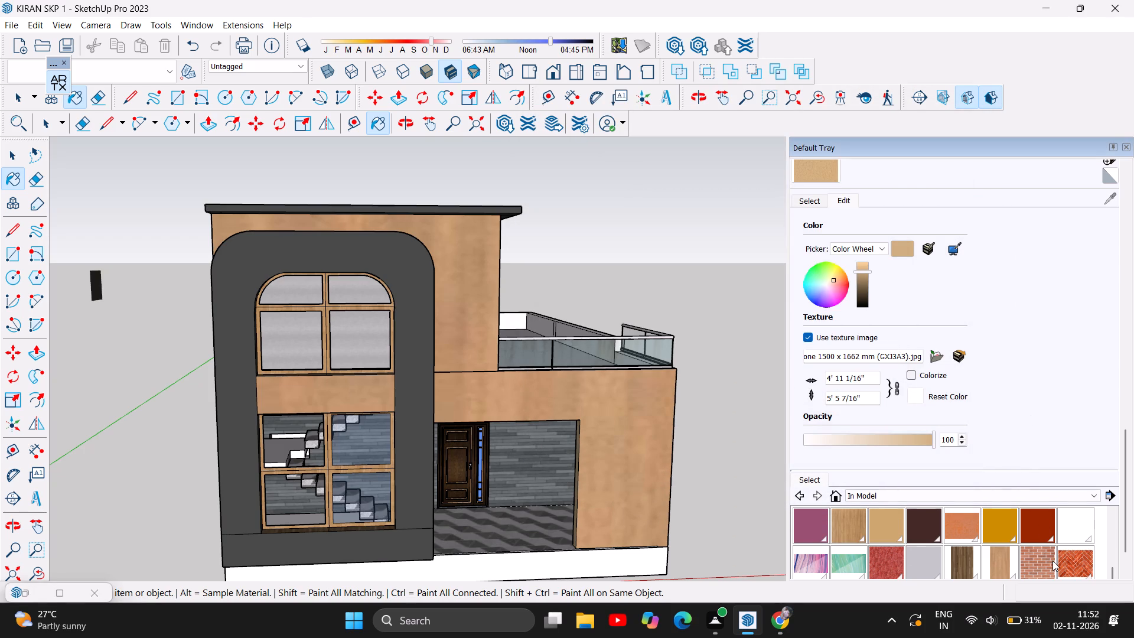
pyautogui.scroll(-3, 1052, 561)
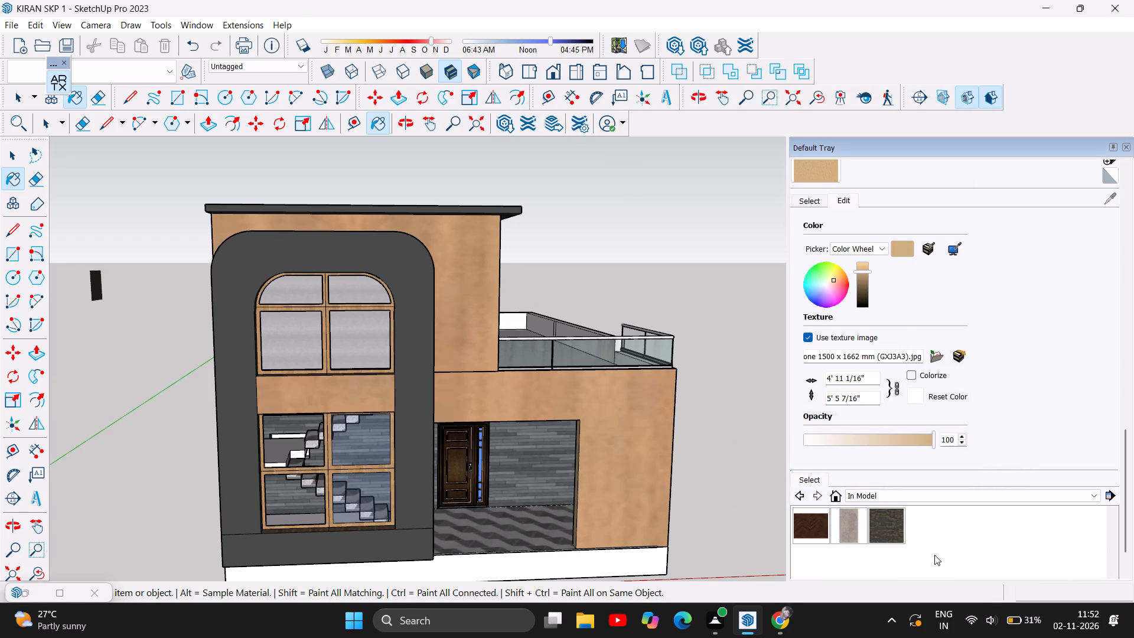
pyautogui.click(851, 532)
pyautogui.scroll(1, 1064, 572)
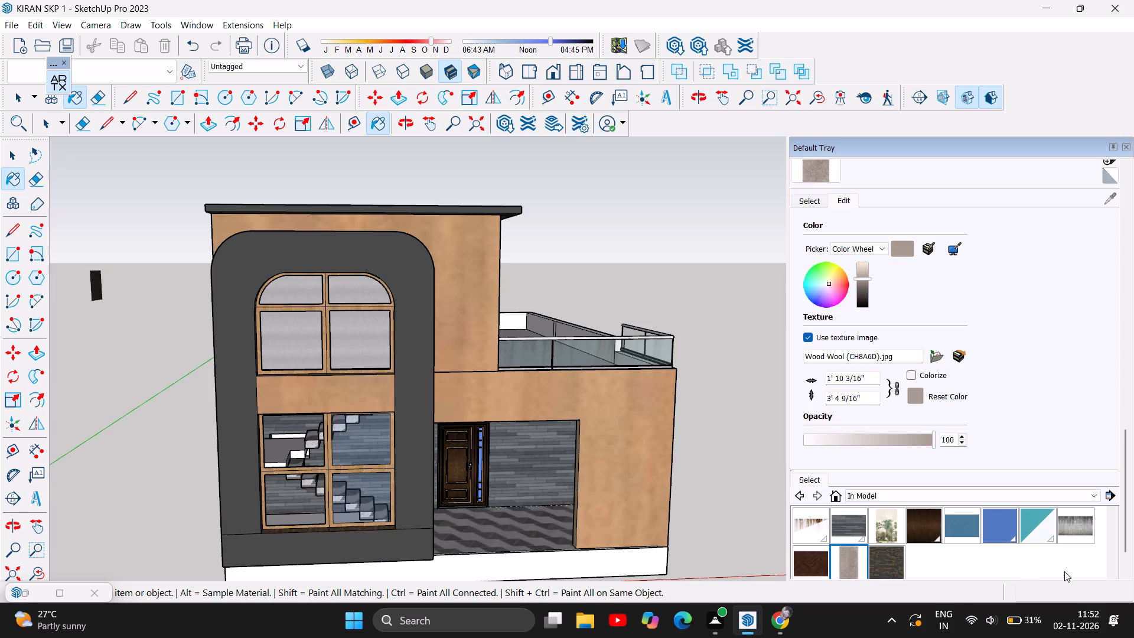
pyautogui.click(474, 332)
# Paint the ground-floor front wall around the entrance with the same Wood Wool material.
pyautogui.scroll(5, 462, 355)
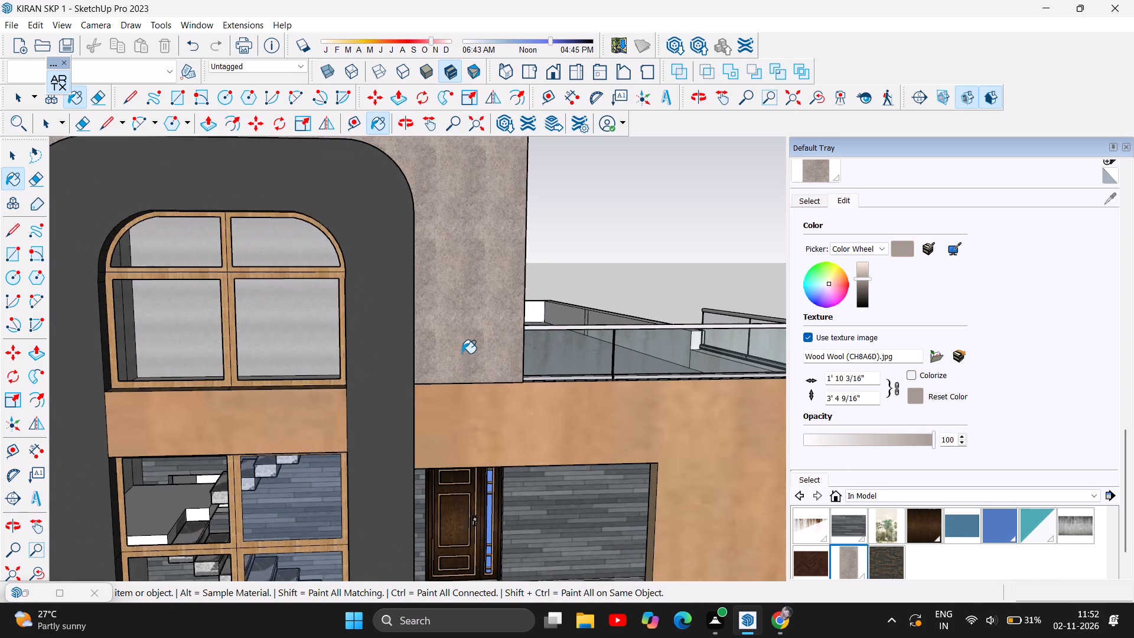
pyautogui.scroll(5, 463, 304)
pyautogui.scroll(-1, 463, 302)
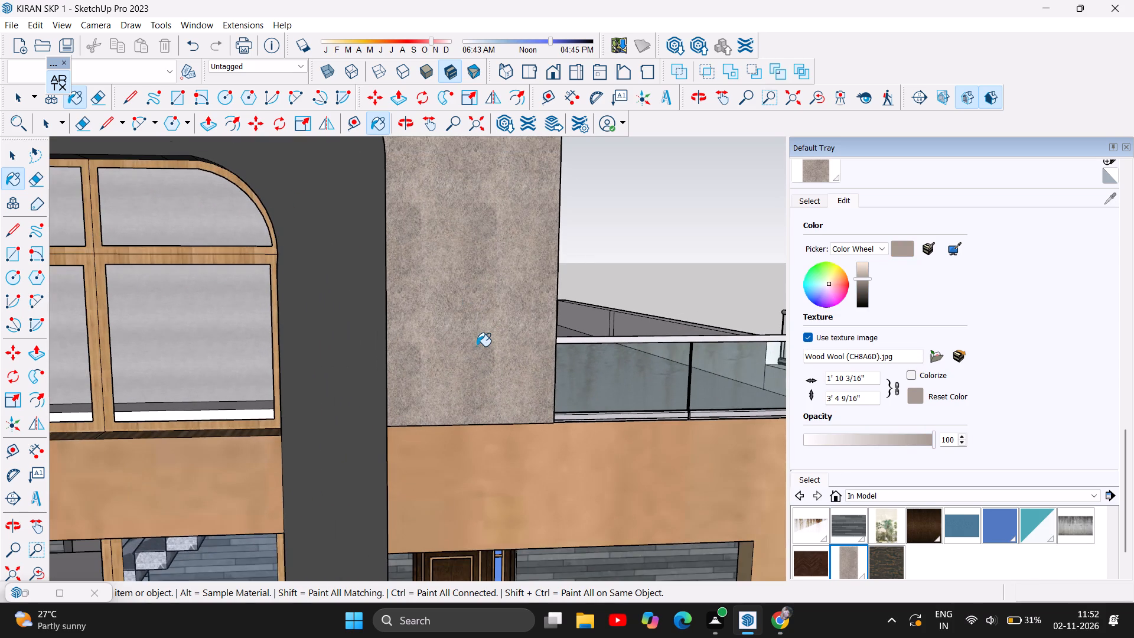
pyautogui.scroll(-2, 475, 349)
pyautogui.scroll(1, 475, 368)
pyautogui.scroll(-3, 472, 396)
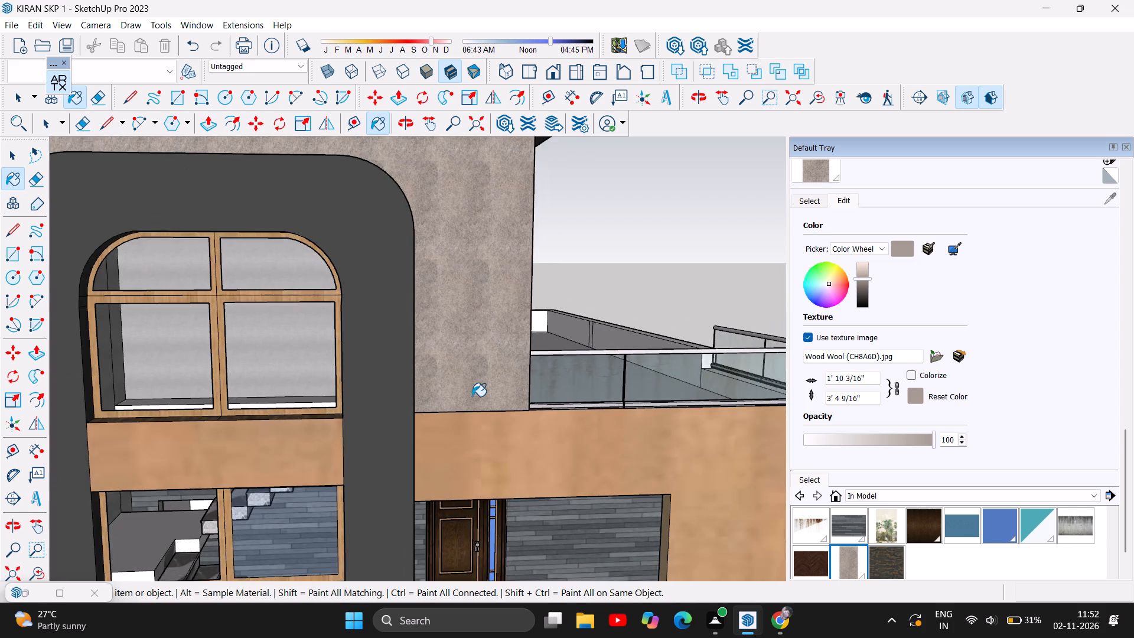
pyautogui.scroll(-5, 472, 396)
pyautogui.click(456, 432)
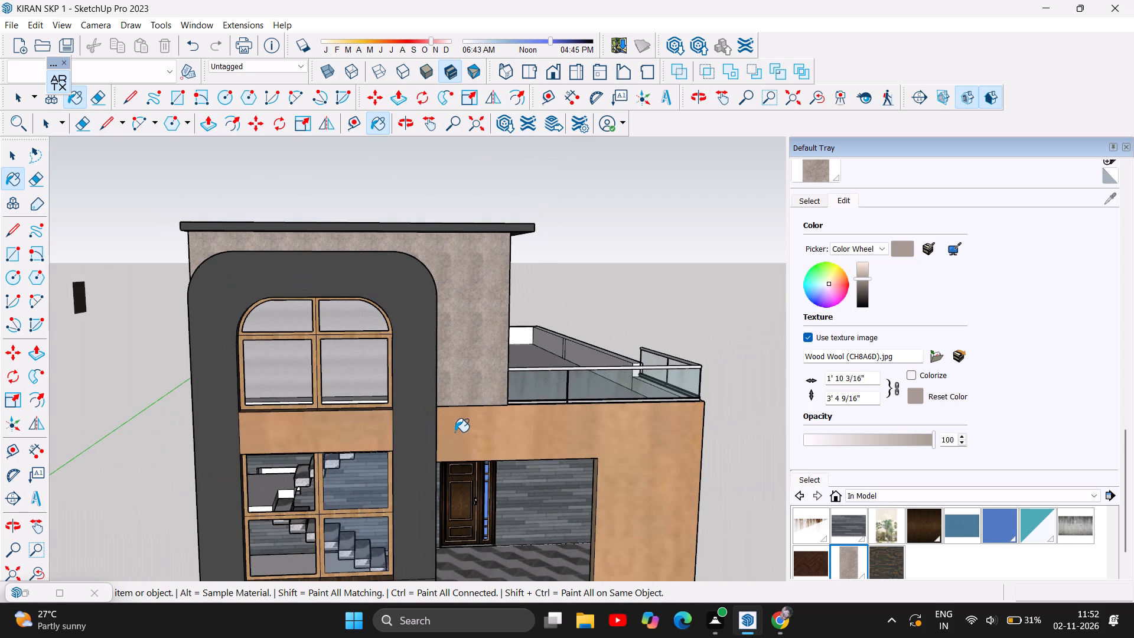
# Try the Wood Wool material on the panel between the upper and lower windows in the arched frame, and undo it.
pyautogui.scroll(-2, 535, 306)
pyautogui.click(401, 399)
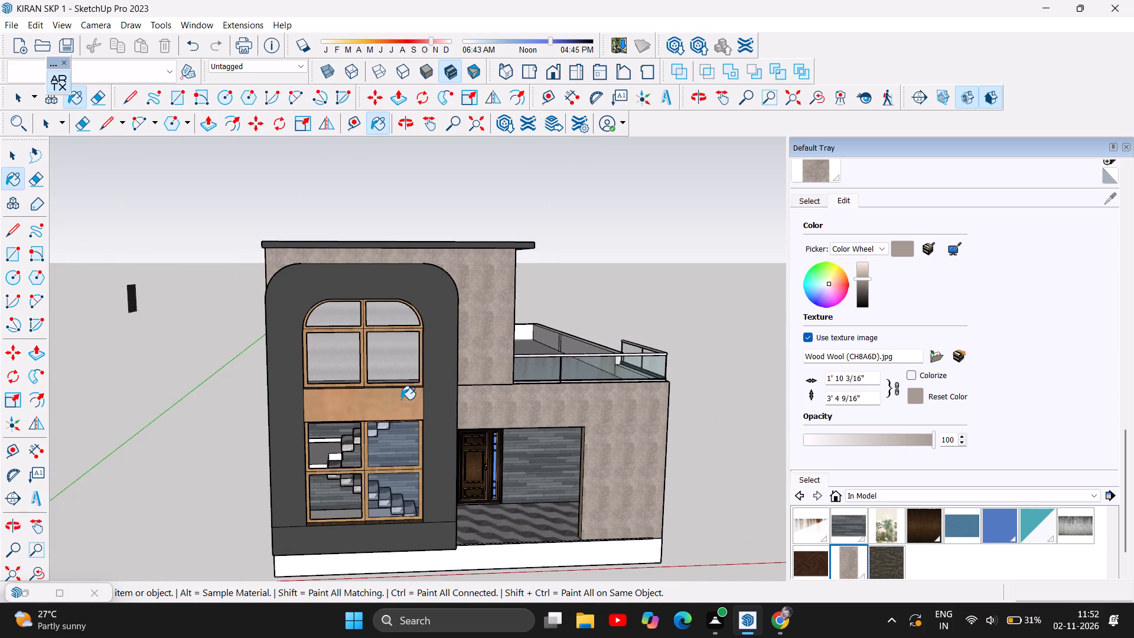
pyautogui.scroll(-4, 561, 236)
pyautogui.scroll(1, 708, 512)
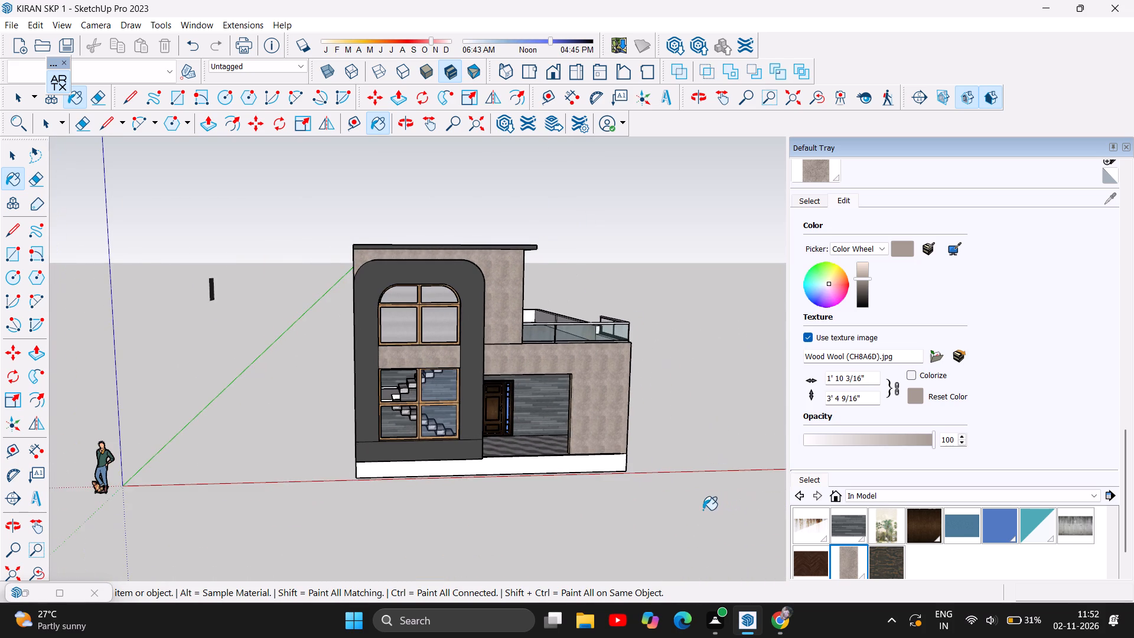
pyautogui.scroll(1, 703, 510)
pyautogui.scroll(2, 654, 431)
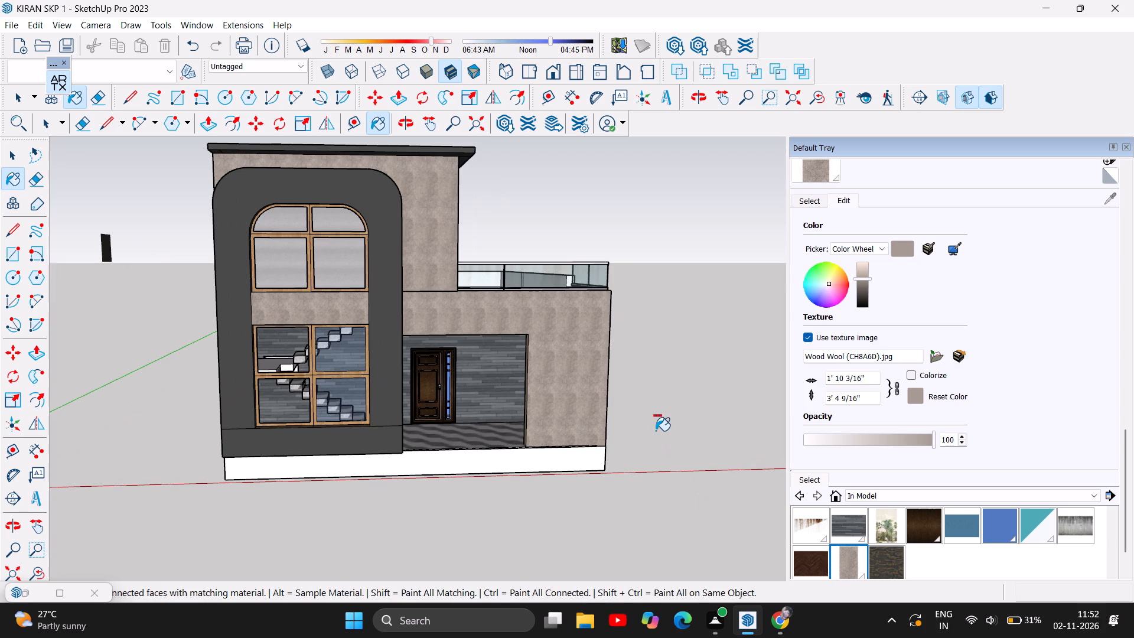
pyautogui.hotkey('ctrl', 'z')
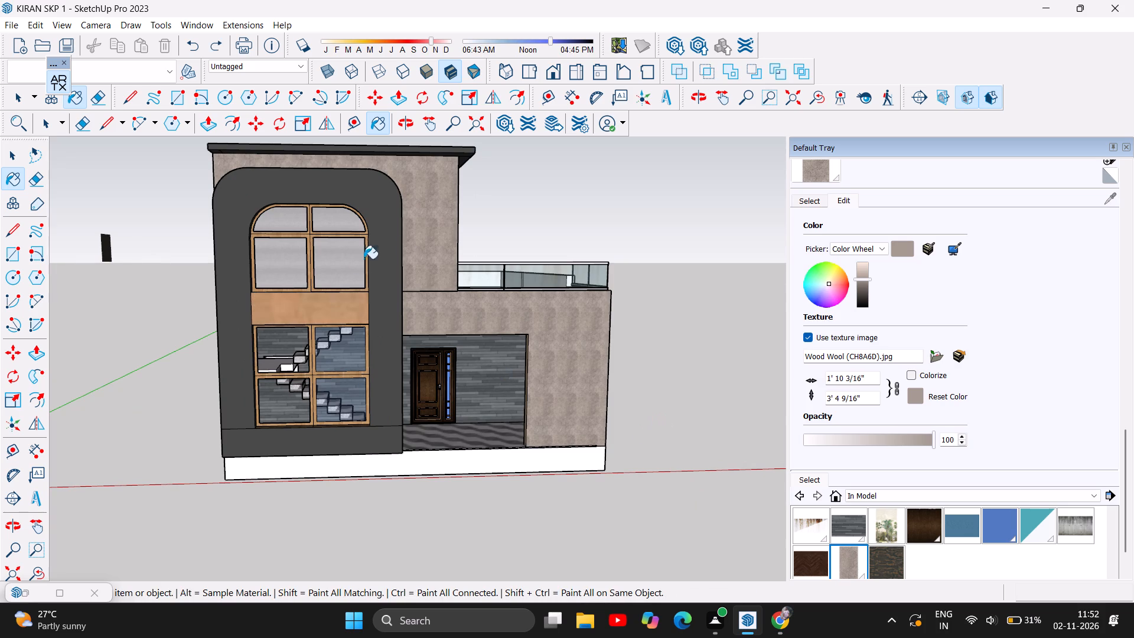
# Examine the Wood Wool walls against the dark arched frame and window panel from the front and both sides of the house.
pyautogui.scroll(-4, 243, 468)
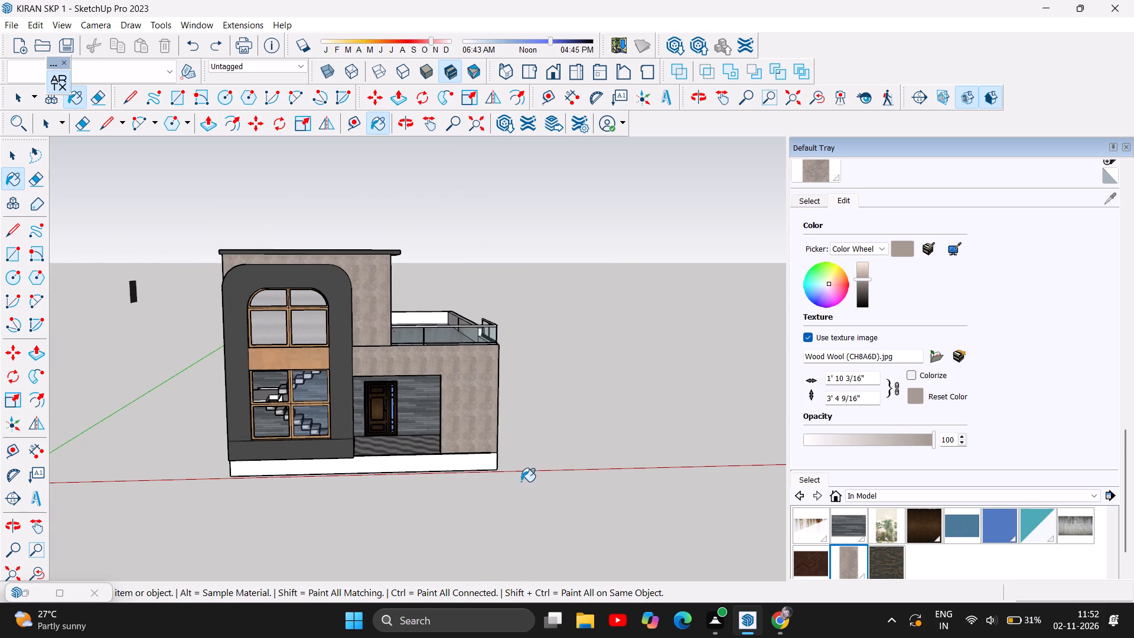
pyautogui.scroll(3, 524, 476)
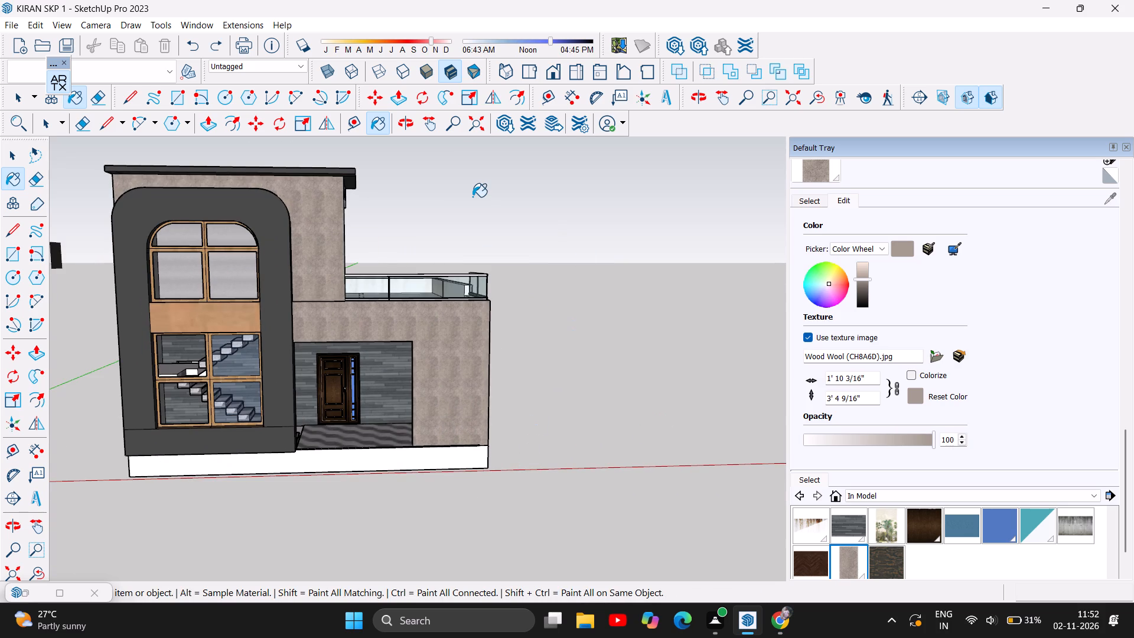
pyautogui.click(412, 124)
pyautogui.moveTo(581, 374); pyautogui.dragTo(625, 380)
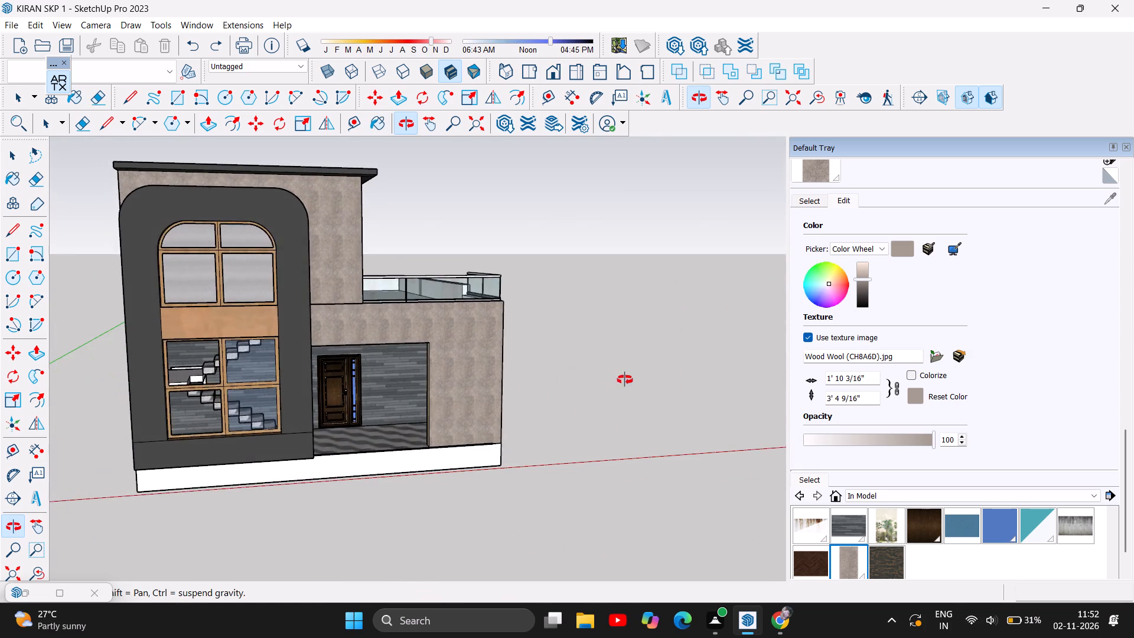
pyautogui.click(625, 380)
pyautogui.scroll(-3, 558, 412)
pyautogui.moveTo(454, 445); pyautogui.dragTo(219, 409)
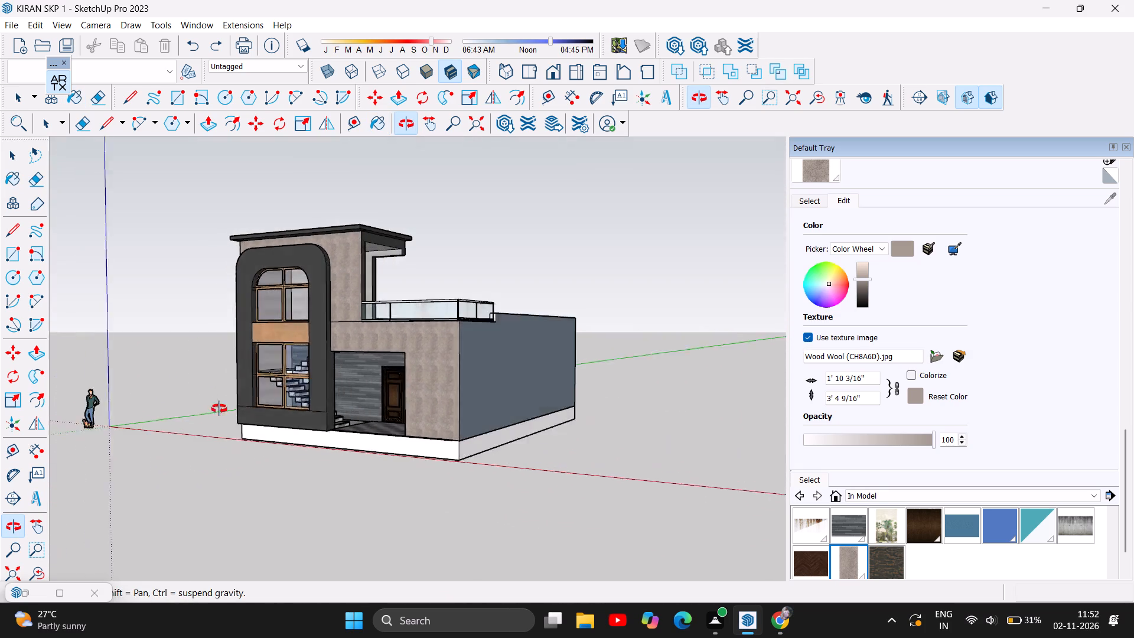
pyautogui.moveTo(219, 409); pyautogui.dragTo(355, 477)
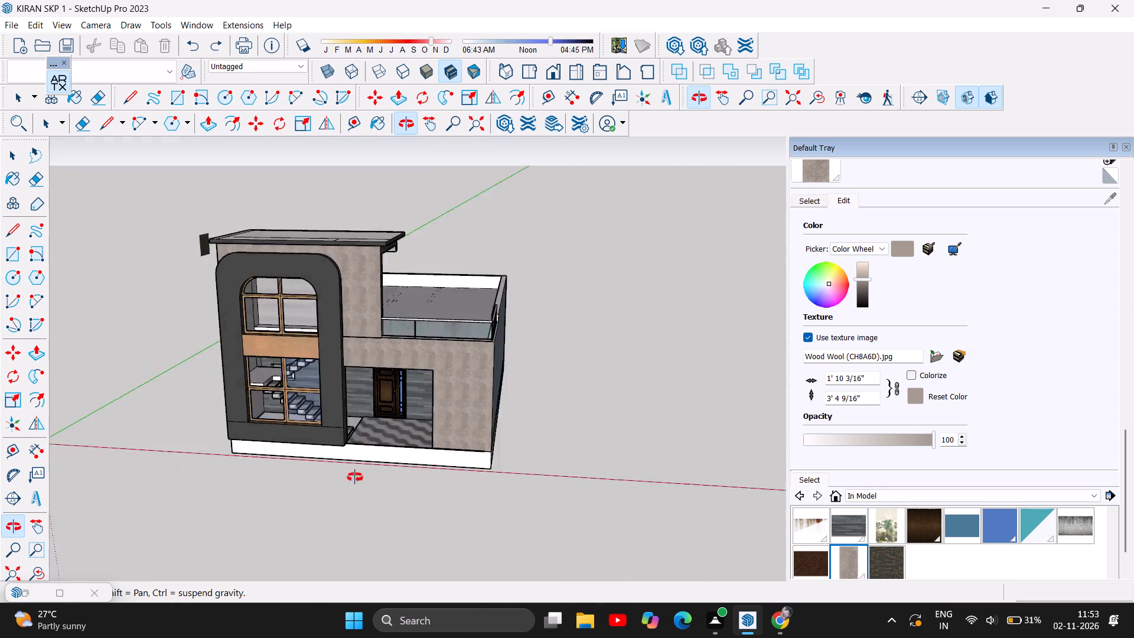
pyautogui.moveTo(355, 477); pyautogui.dragTo(461, 464)
pyautogui.scroll(2, 475, 372)
pyautogui.moveTo(484, 357); pyautogui.dragTo(116, 309)
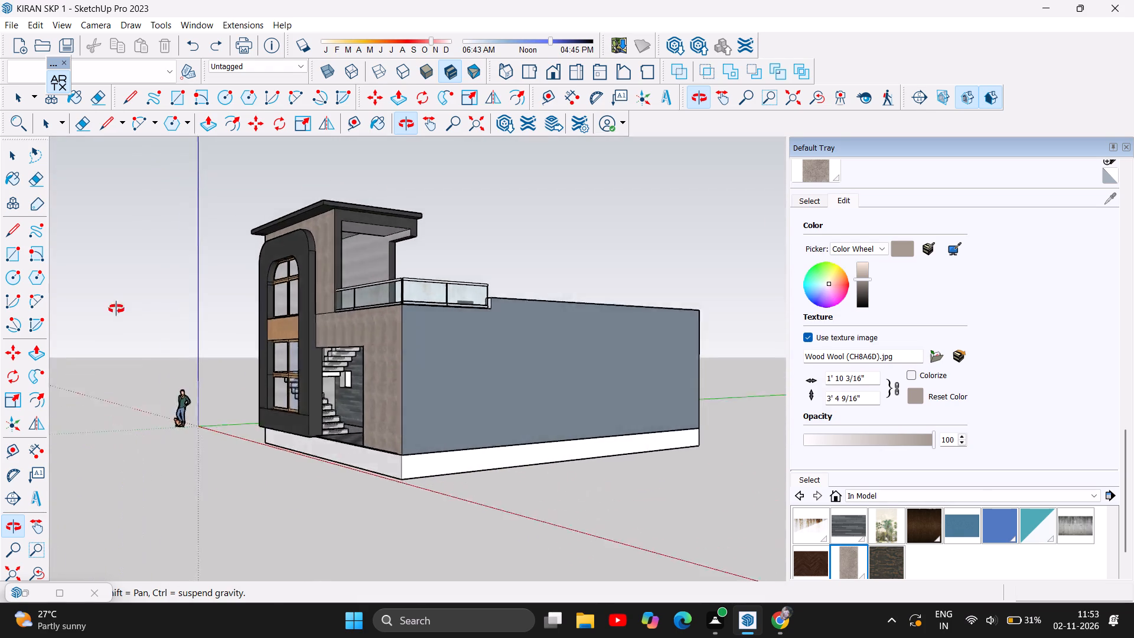
pyautogui.moveTo(116, 309); pyautogui.dragTo(530, 384)
pyautogui.scroll(-5, 392, 390)
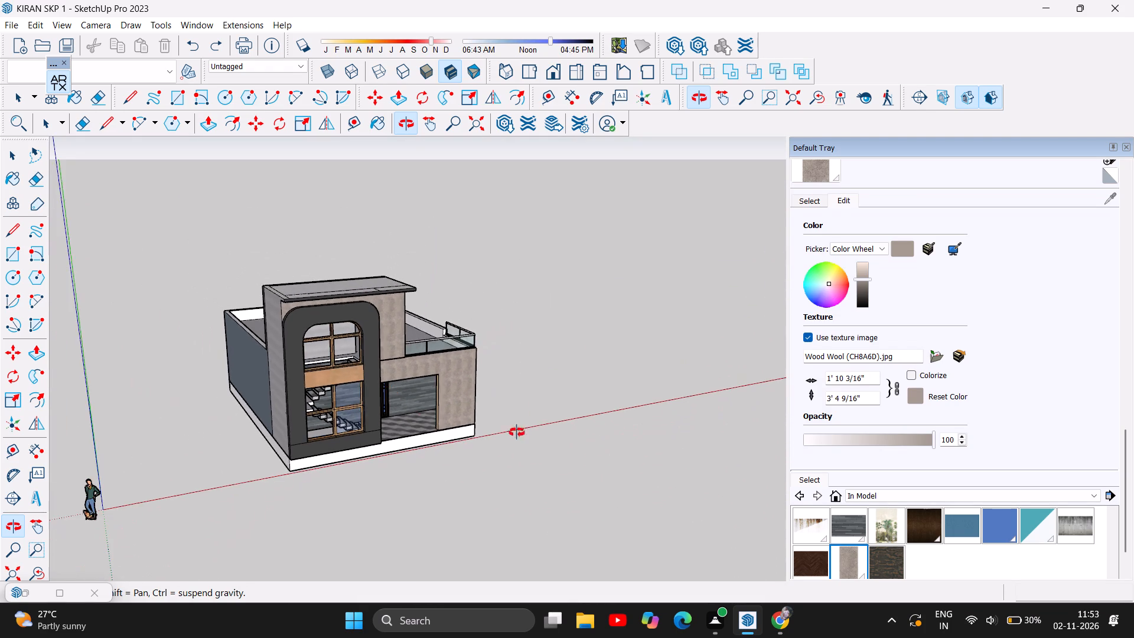
pyautogui.moveTo(530, 428); pyautogui.dragTo(705, 433)
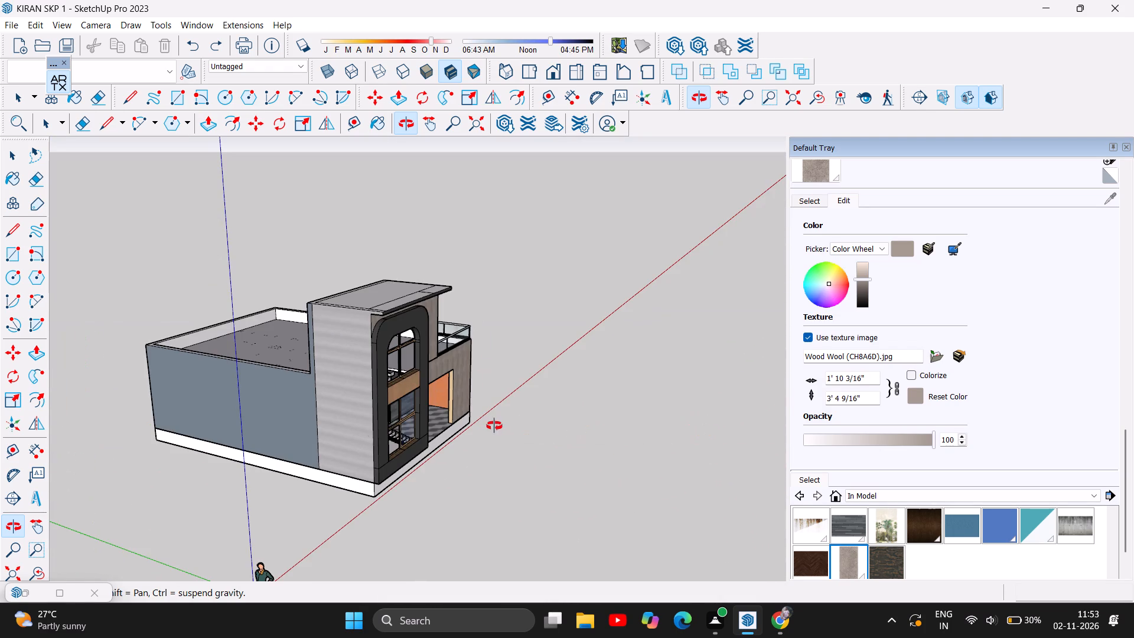
pyautogui.scroll(6, 449, 409)
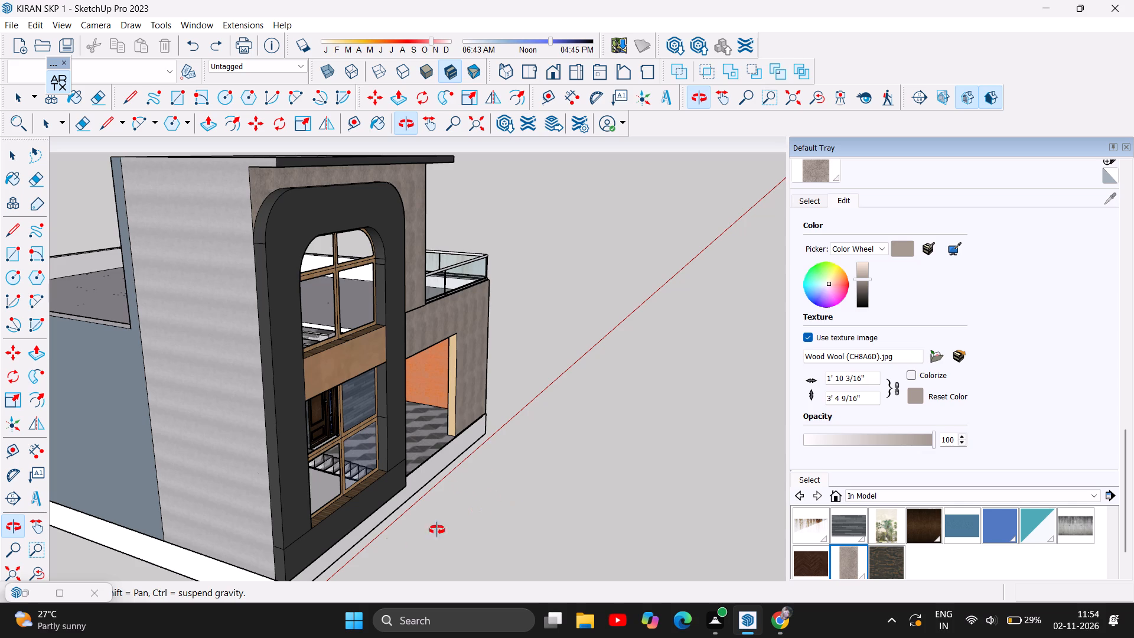
pyautogui.scroll(-3, 449, 501)
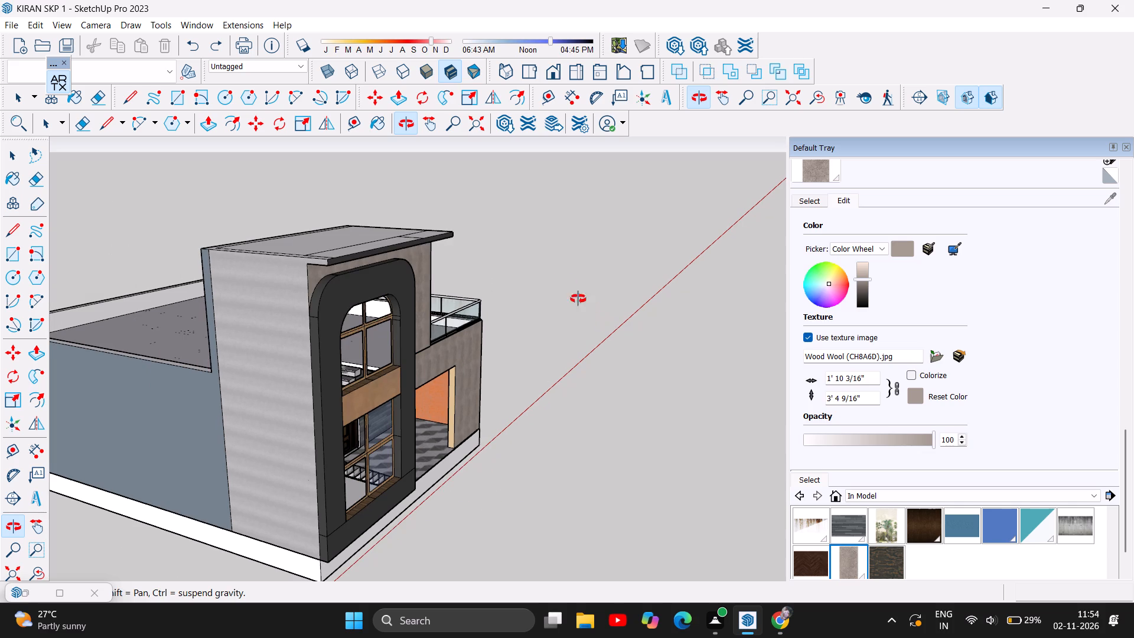
# Inspect the front facade up close, checking the Wood Wool texture around the balcony, entrance and arched windows.
pyautogui.click(409, 131)
pyautogui.moveTo(617, 389); pyautogui.dragTo(529, 390)
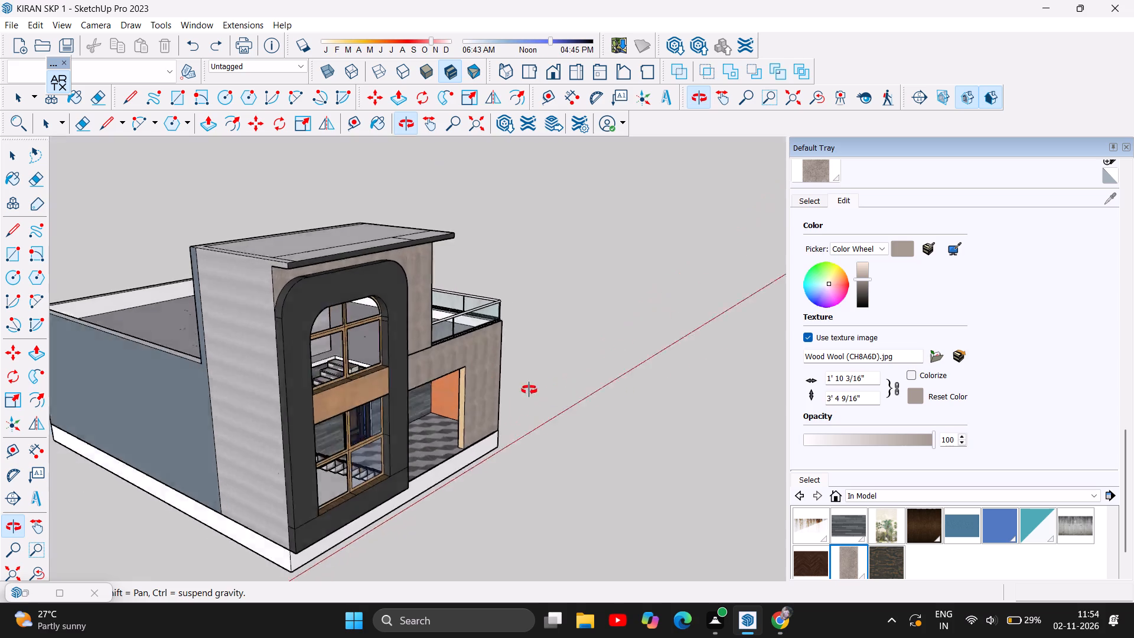
pyautogui.moveTo(529, 390); pyautogui.dragTo(435, 360)
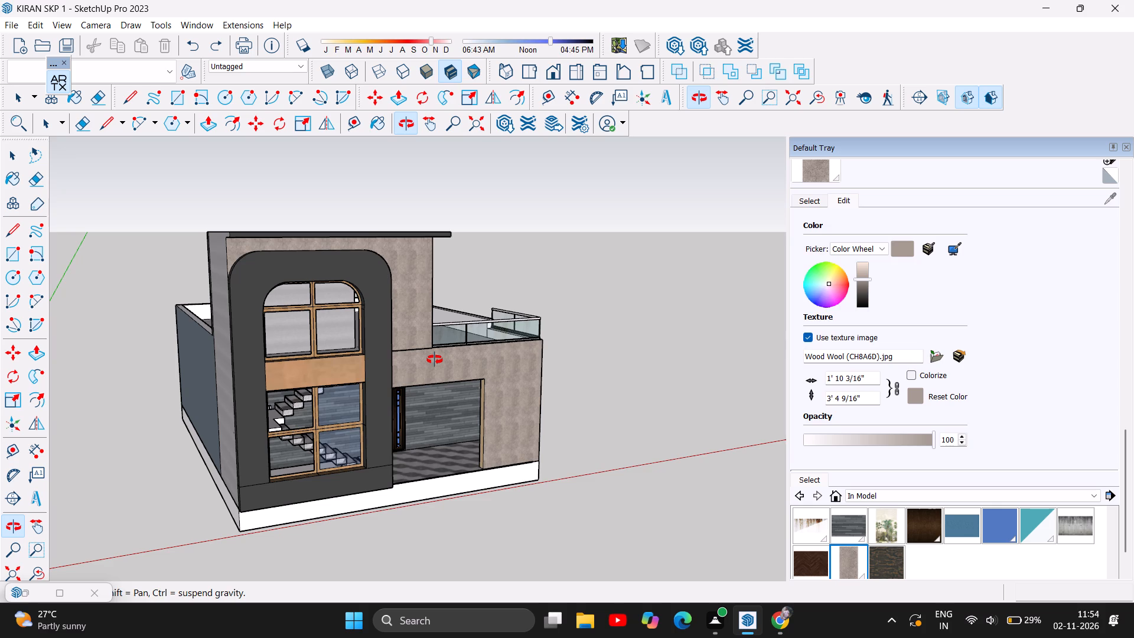
pyautogui.scroll(3, 476, 360)
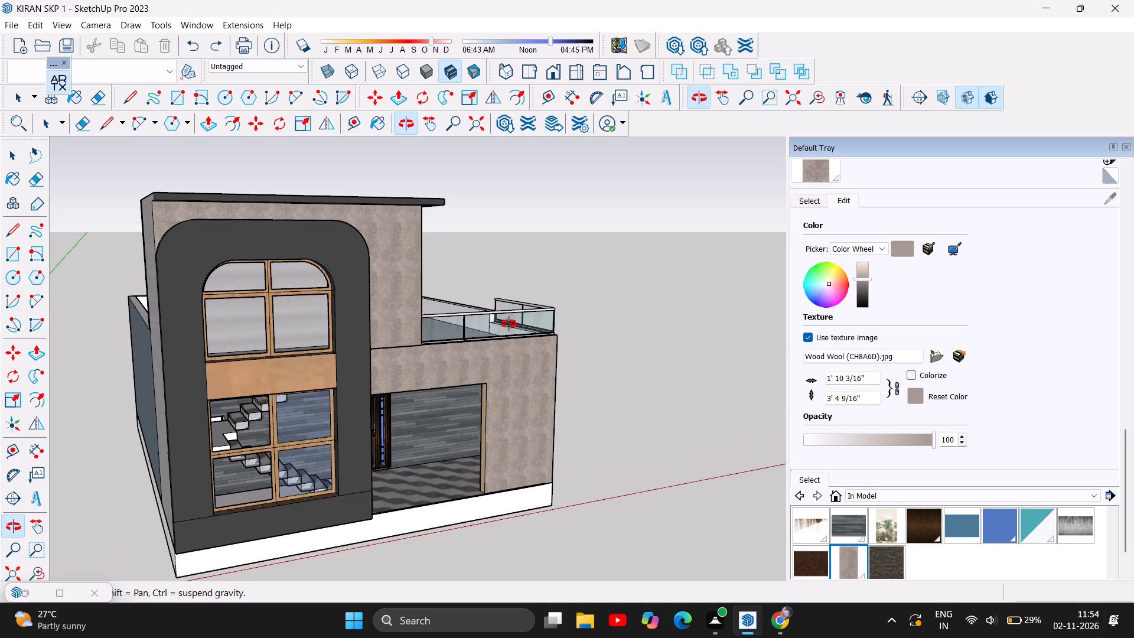
pyautogui.scroll(2, 509, 323)
pyautogui.moveTo(506, 346); pyautogui.dragTo(326, 344)
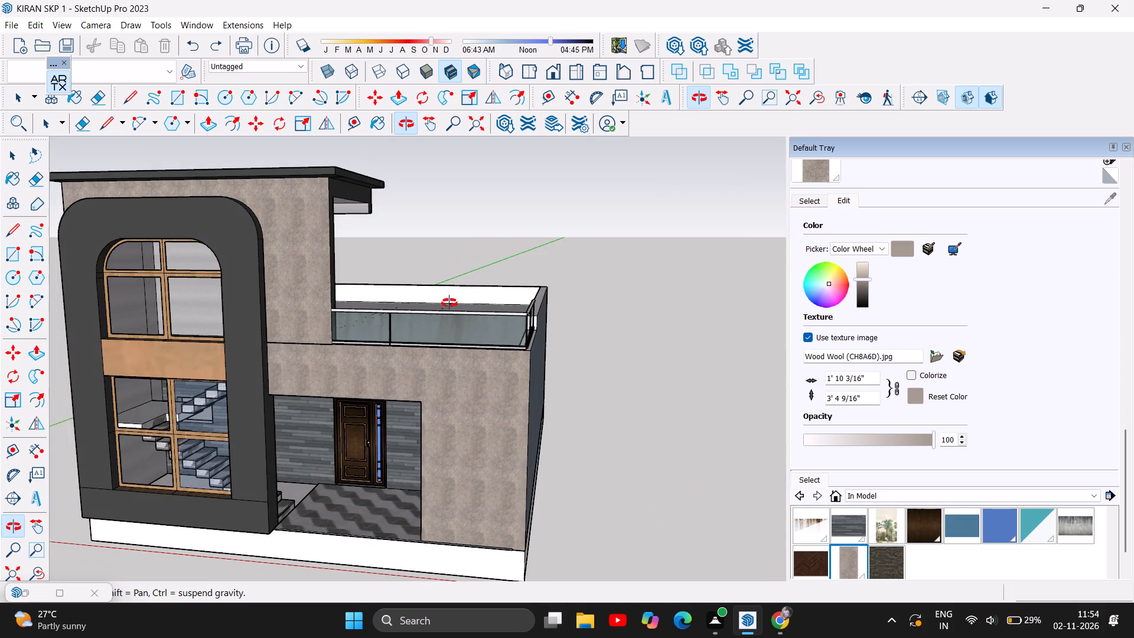
pyautogui.scroll(2, 456, 302)
pyautogui.moveTo(401, 338); pyautogui.dragTo(511, 328)
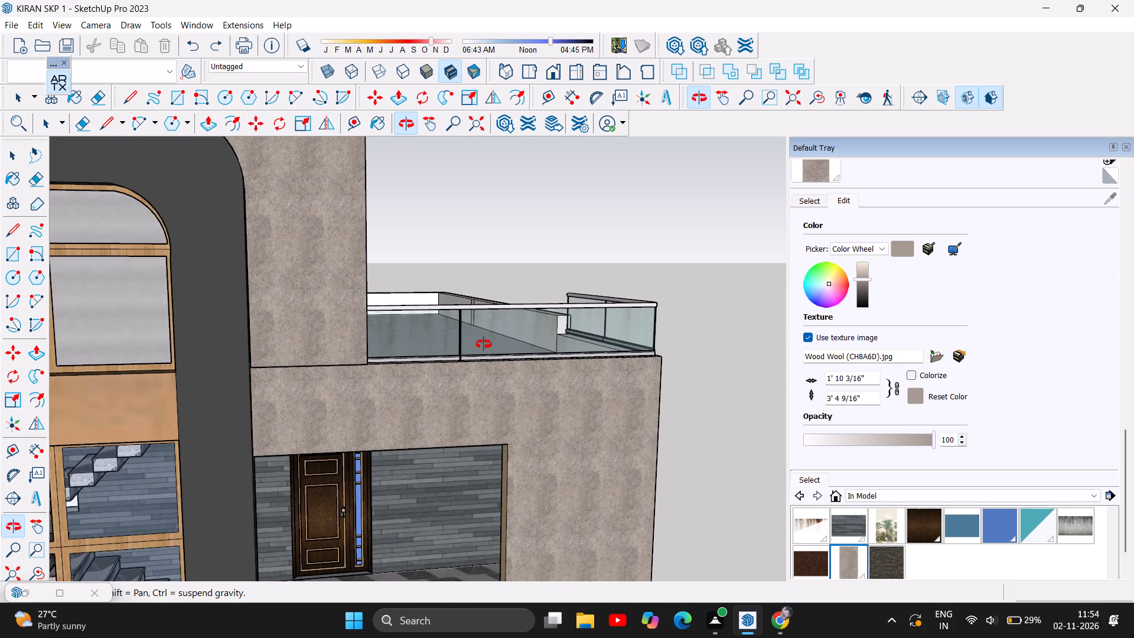
pyautogui.scroll(-7, 484, 344)
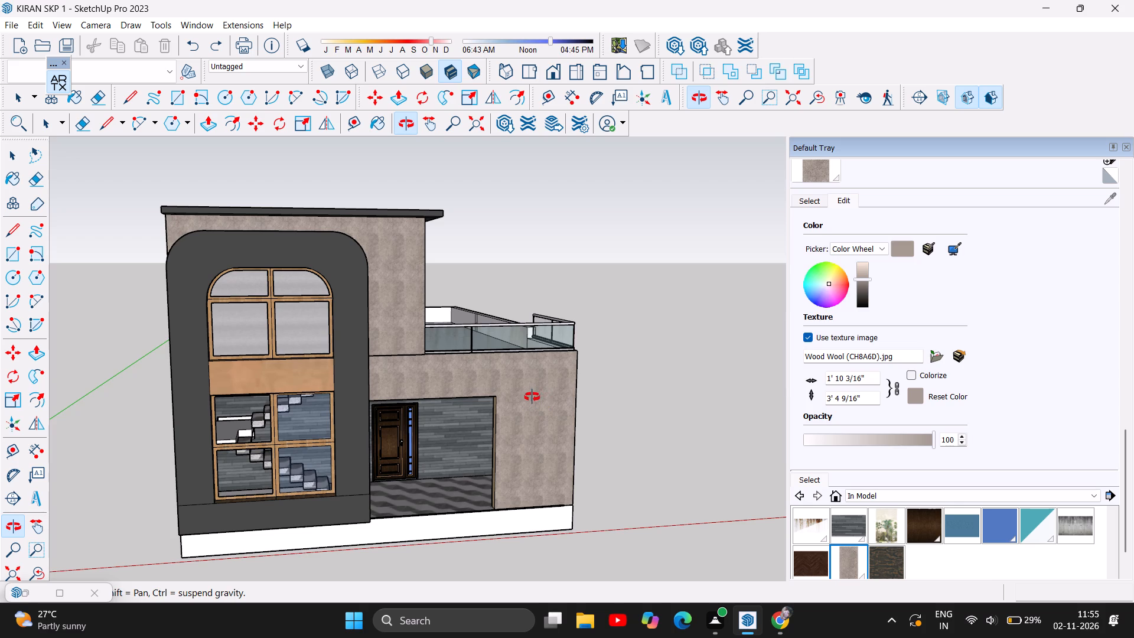
pyautogui.scroll(3, 488, 437)
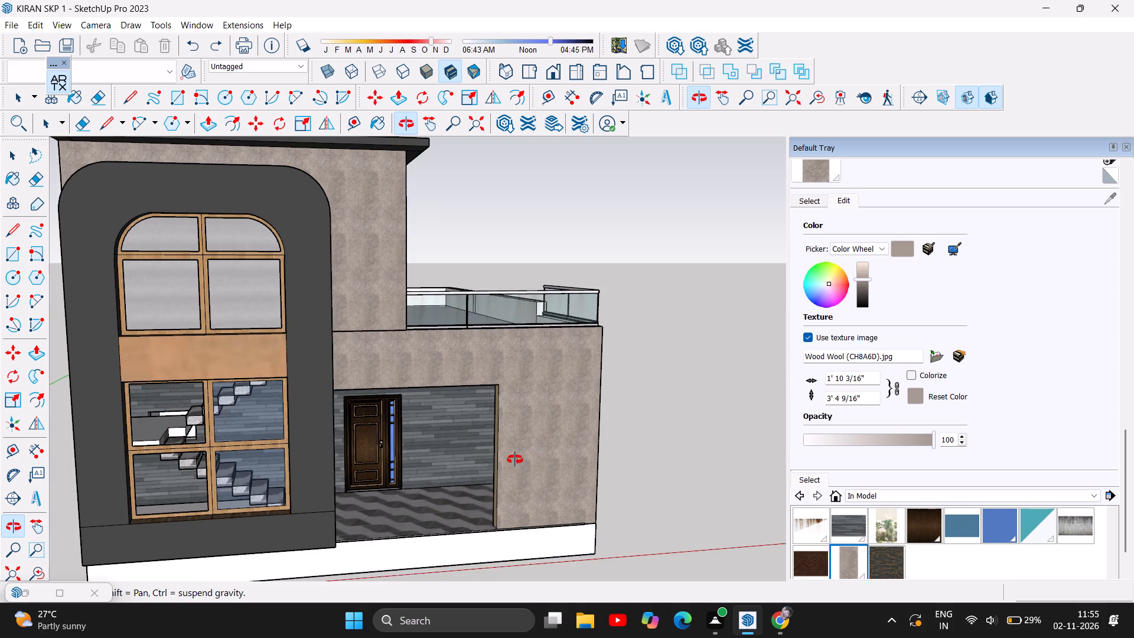
pyautogui.scroll(2, 515, 460)
pyautogui.moveTo(566, 476); pyautogui.dragTo(524, 425)
pyautogui.click(524, 425)
pyautogui.scroll(-1, 527, 433)
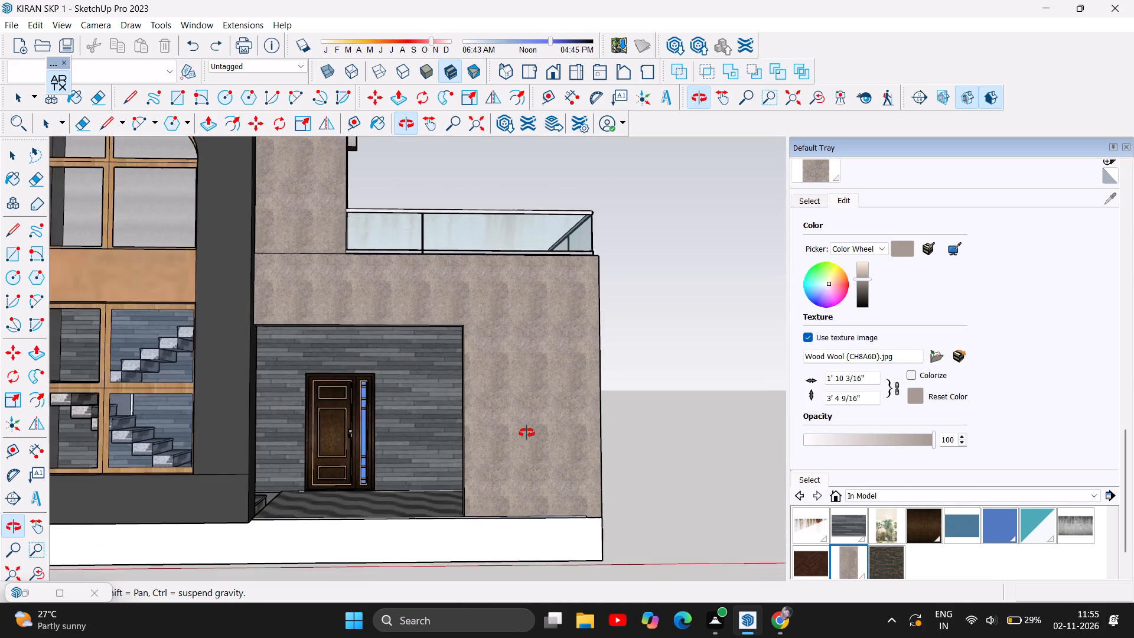
pyautogui.scroll(-2, 527, 433)
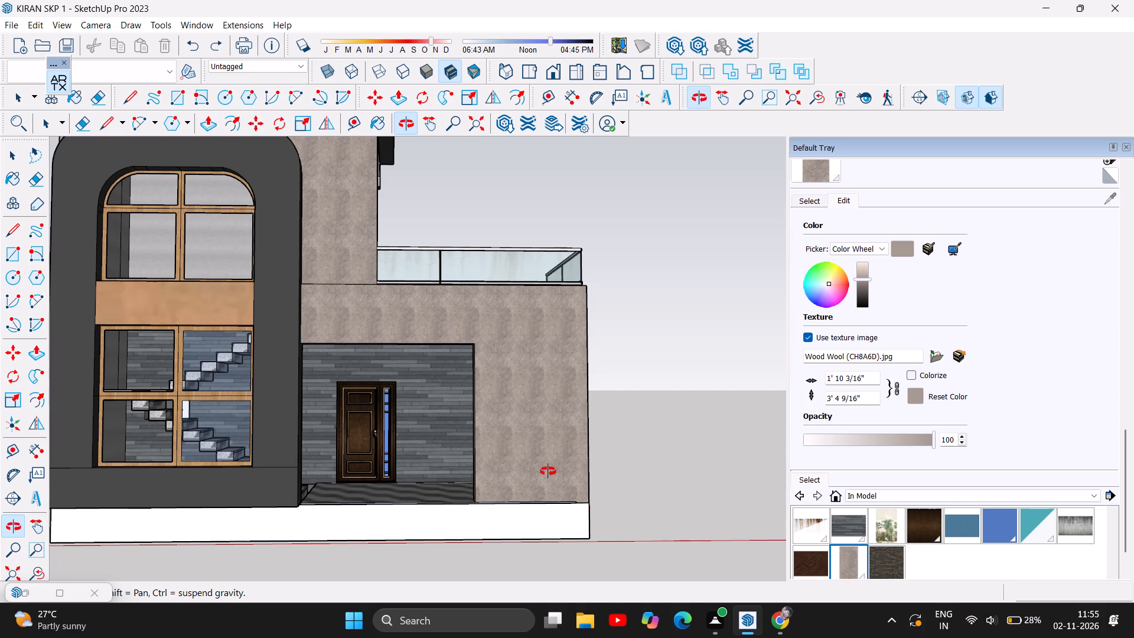
pyautogui.scroll(-1, 548, 472)
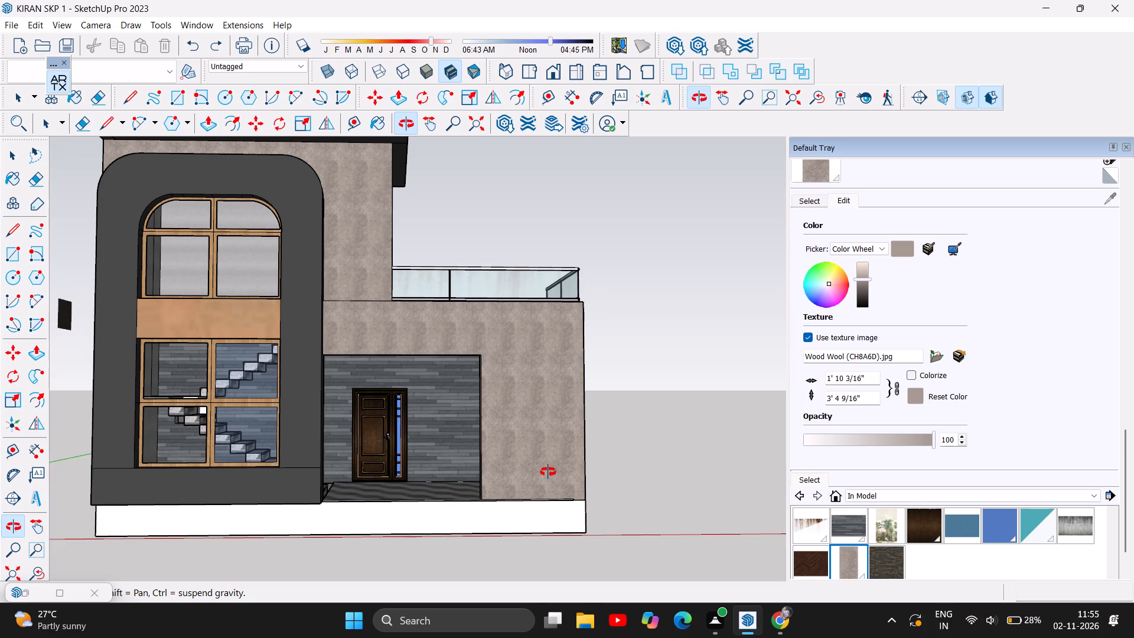
# Examine the house's exterior materials from the front, both front corners and above, including the terrace and flat roof.
pyautogui.scroll(-1, 423, 375)
pyautogui.moveTo(426, 405); pyautogui.dragTo(435, 466)
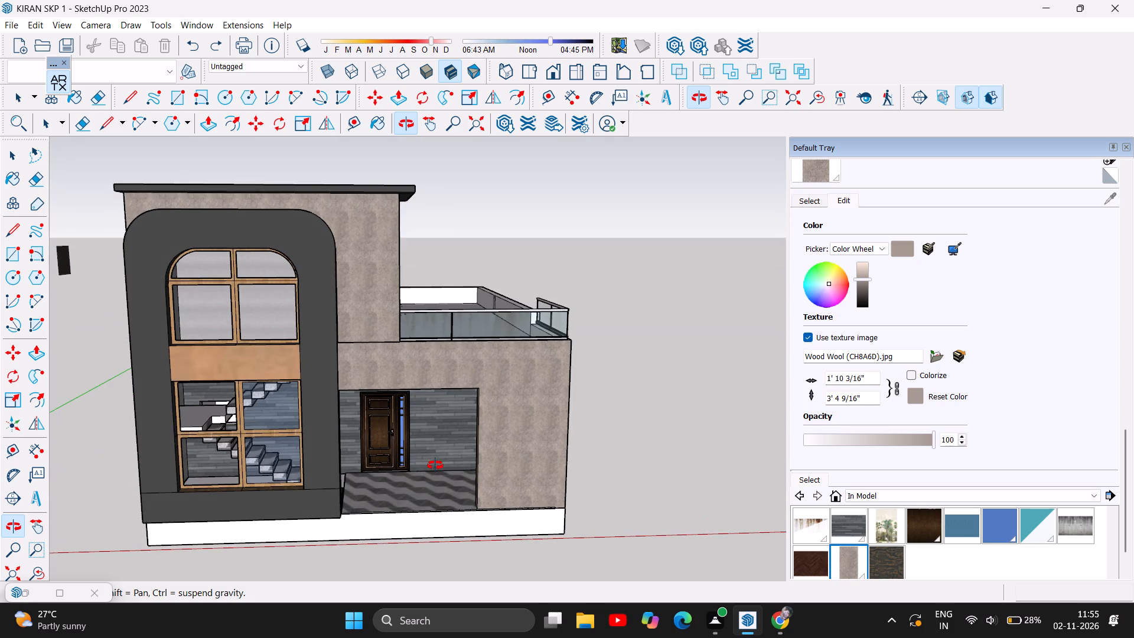
pyautogui.scroll(1, 454, 456)
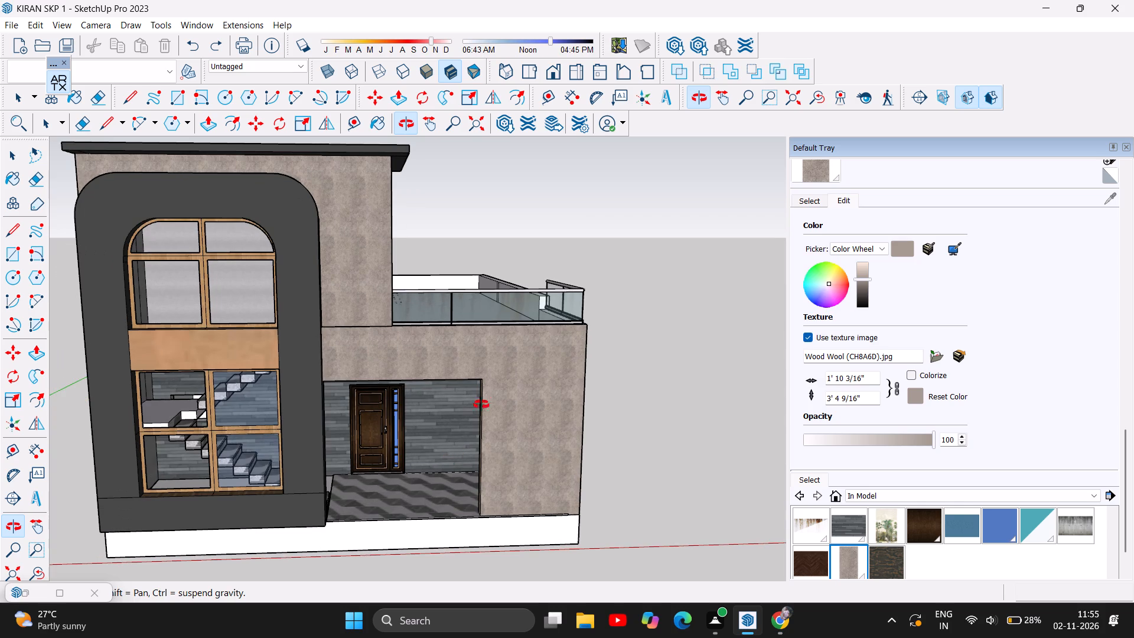
pyautogui.scroll(2, 469, 464)
pyautogui.moveTo(353, 468); pyautogui.dragTo(453, 445)
pyautogui.scroll(-4, 453, 445)
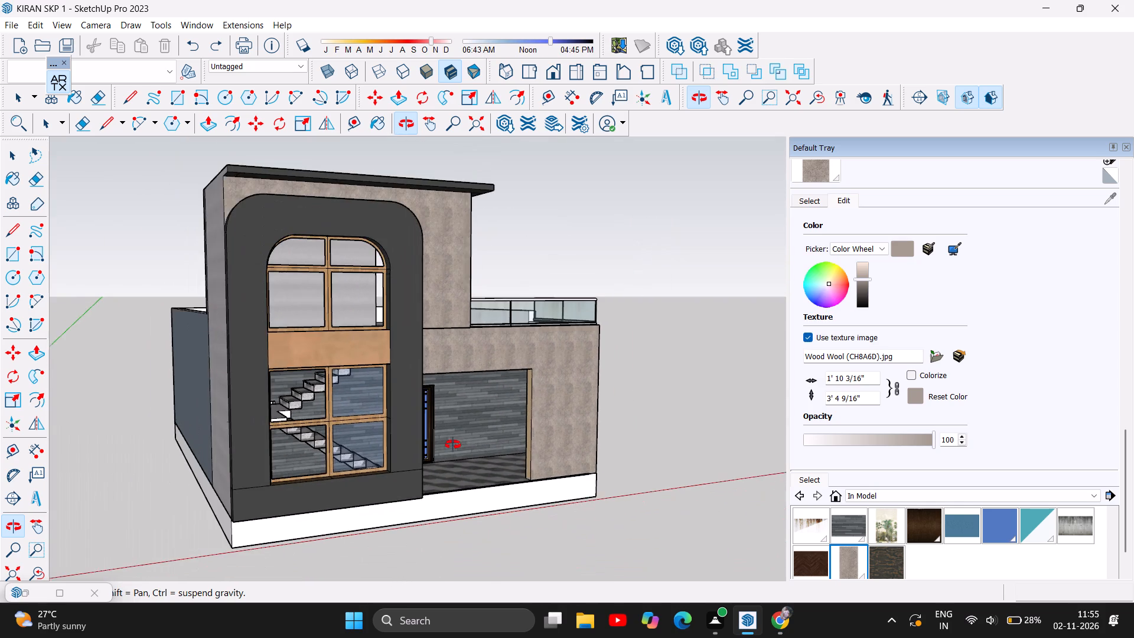
pyautogui.scroll(-1, 453, 445)
pyautogui.moveTo(513, 461); pyautogui.dragTo(318, 451)
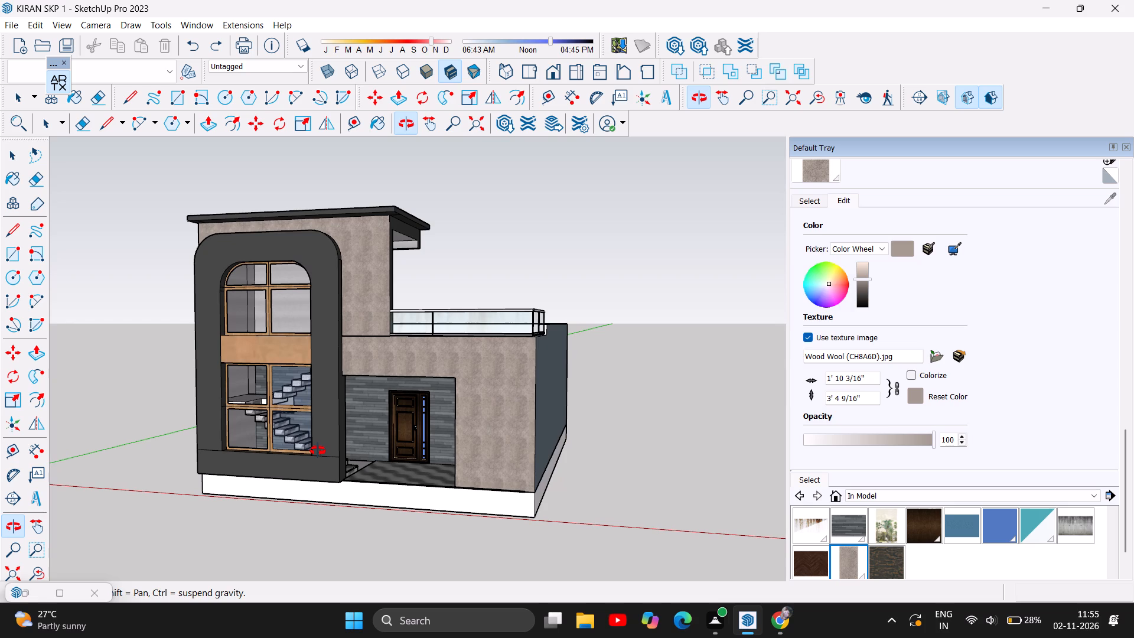
pyautogui.scroll(2, 489, 409)
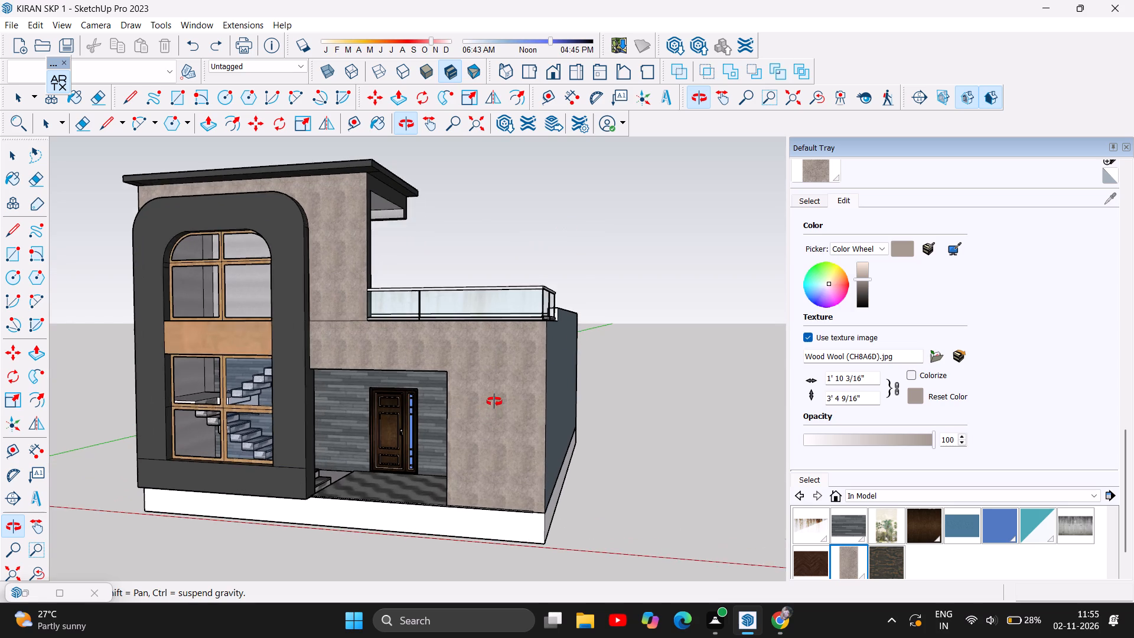
pyautogui.moveTo(418, 411); pyautogui.dragTo(477, 424)
pyautogui.scroll(4, 480, 403)
pyautogui.moveTo(477, 397); pyautogui.dragTo(474, 407)
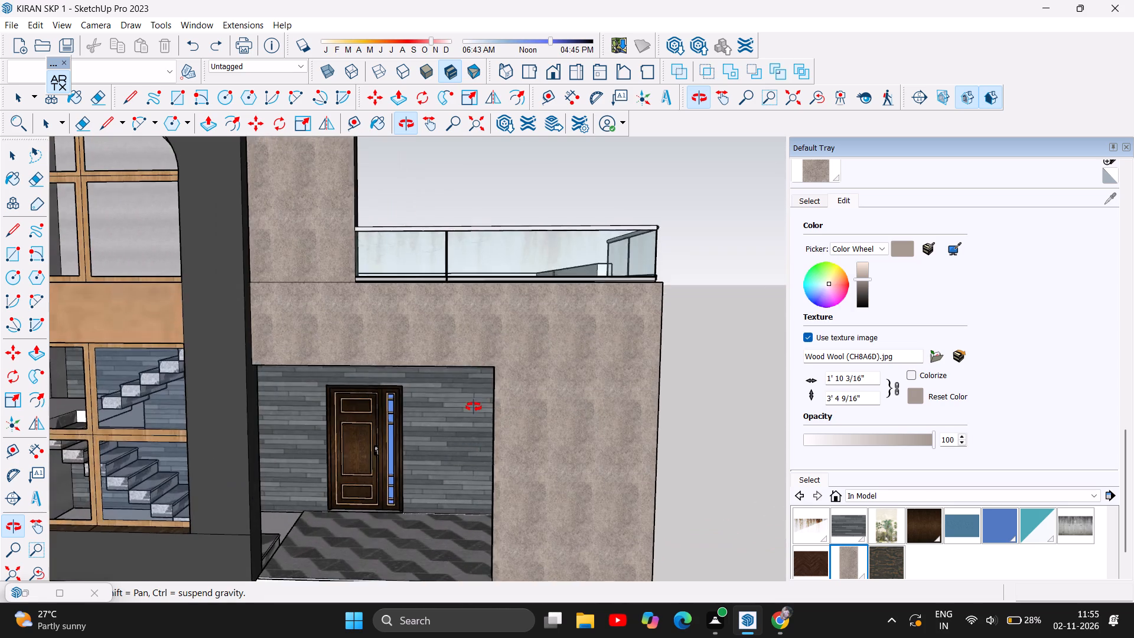
pyautogui.moveTo(474, 407); pyautogui.dragTo(461, 467)
pyautogui.scroll(-5, 701, 269)
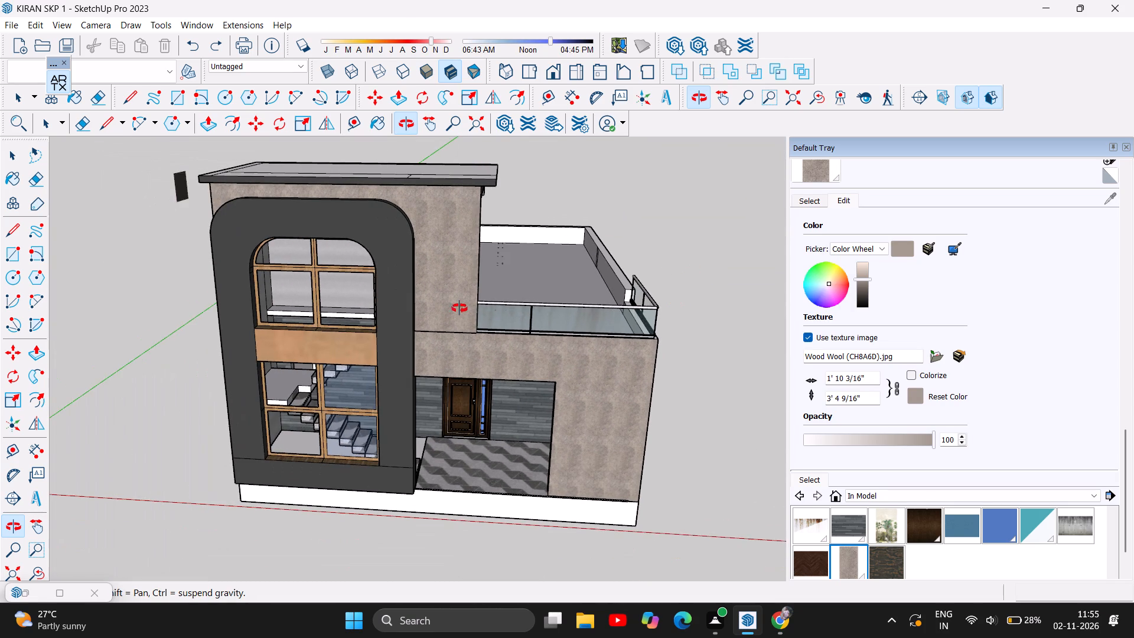
pyautogui.moveTo(463, 297); pyautogui.dragTo(470, 328)
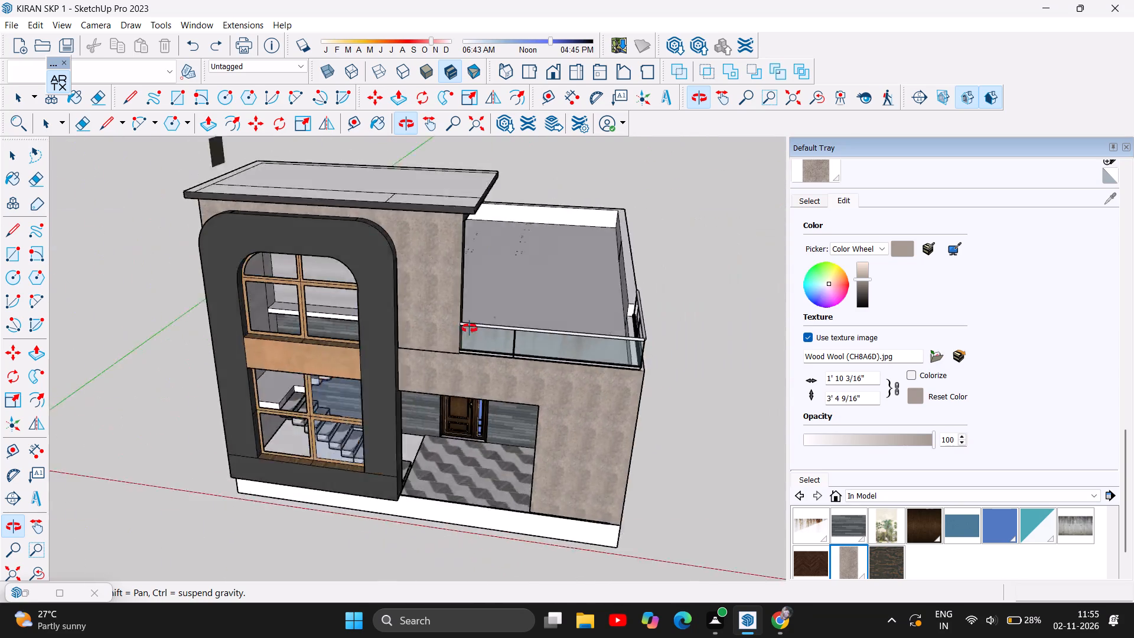
pyautogui.moveTo(470, 328); pyautogui.dragTo(413, 245)
pyautogui.click(413, 245)
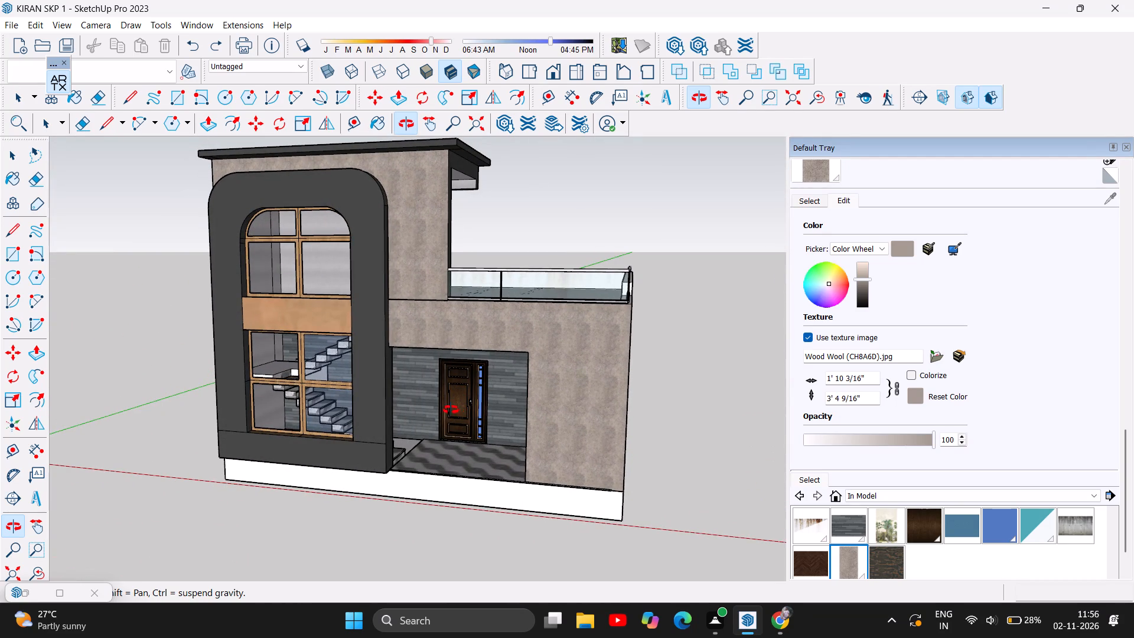
# Inspect the Wood Wool wall around the entrance, the glass balcony railing and the adjoining side wall, comparing them with the whole front.
pyautogui.scroll(1, 451, 415)
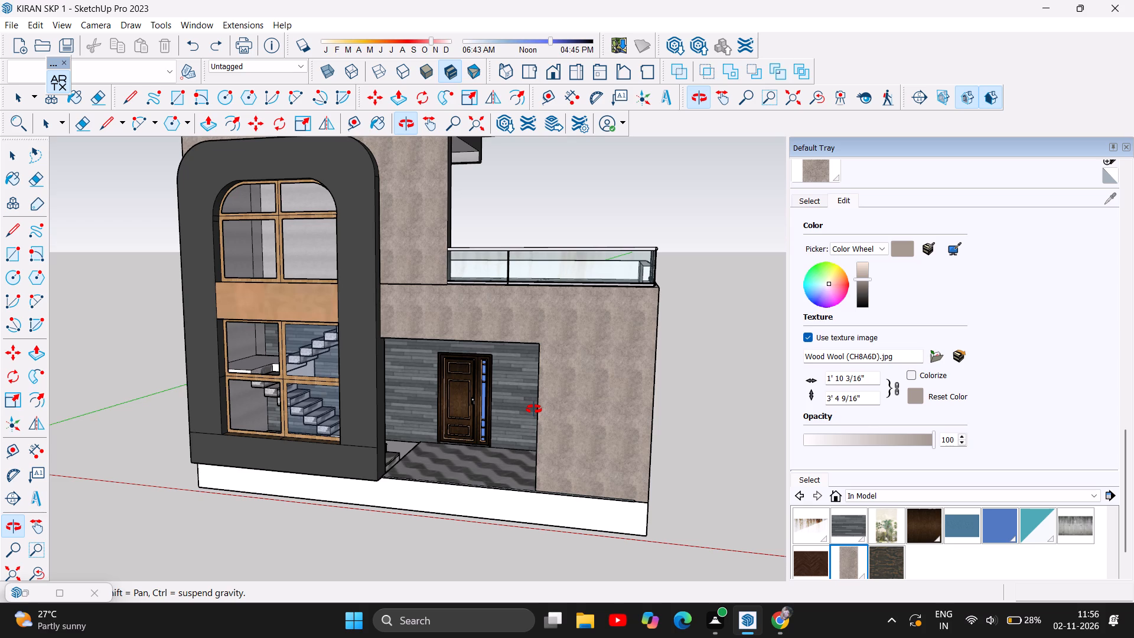
pyautogui.scroll(-2, 558, 412)
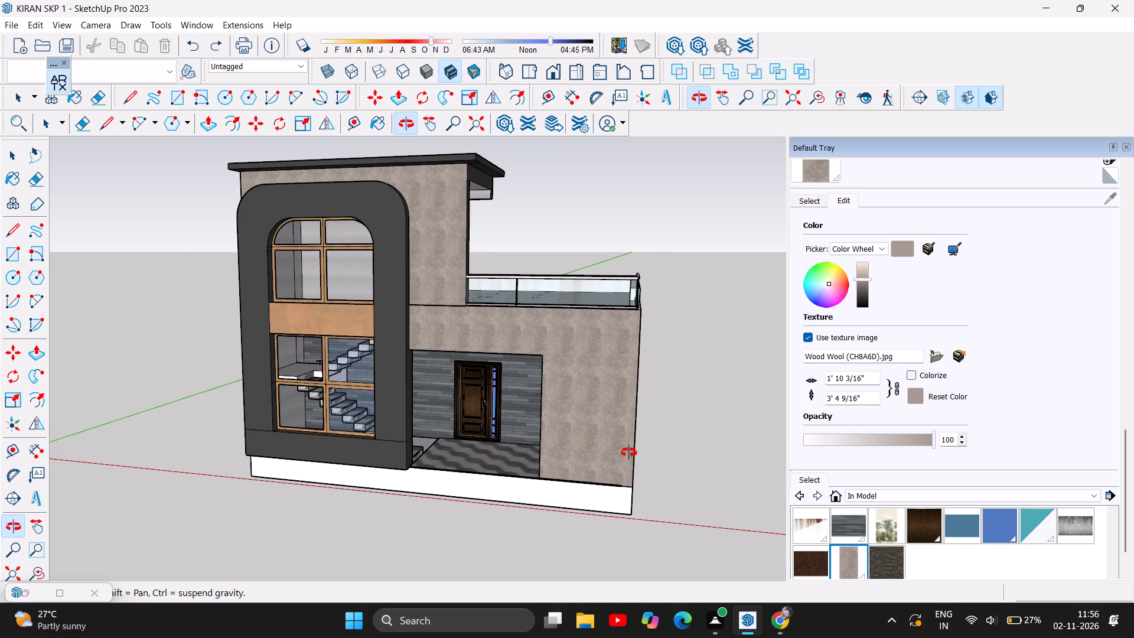
pyautogui.scroll(5, 645, 442)
pyautogui.moveTo(637, 406); pyautogui.dragTo(610, 396)
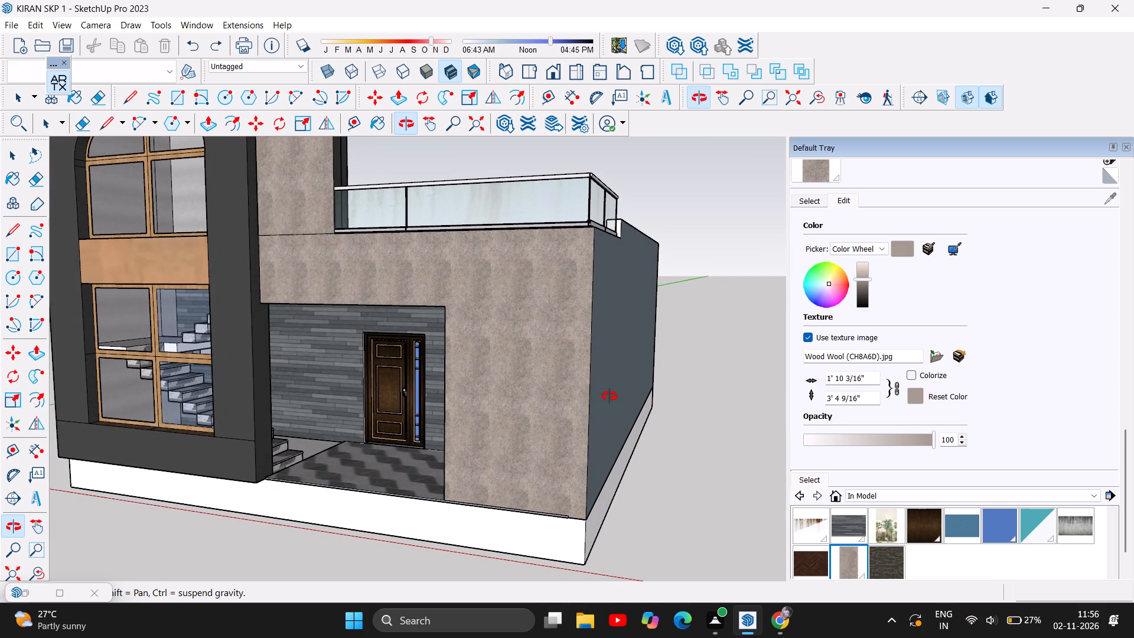
pyautogui.moveTo(633, 411); pyautogui.dragTo(635, 421)
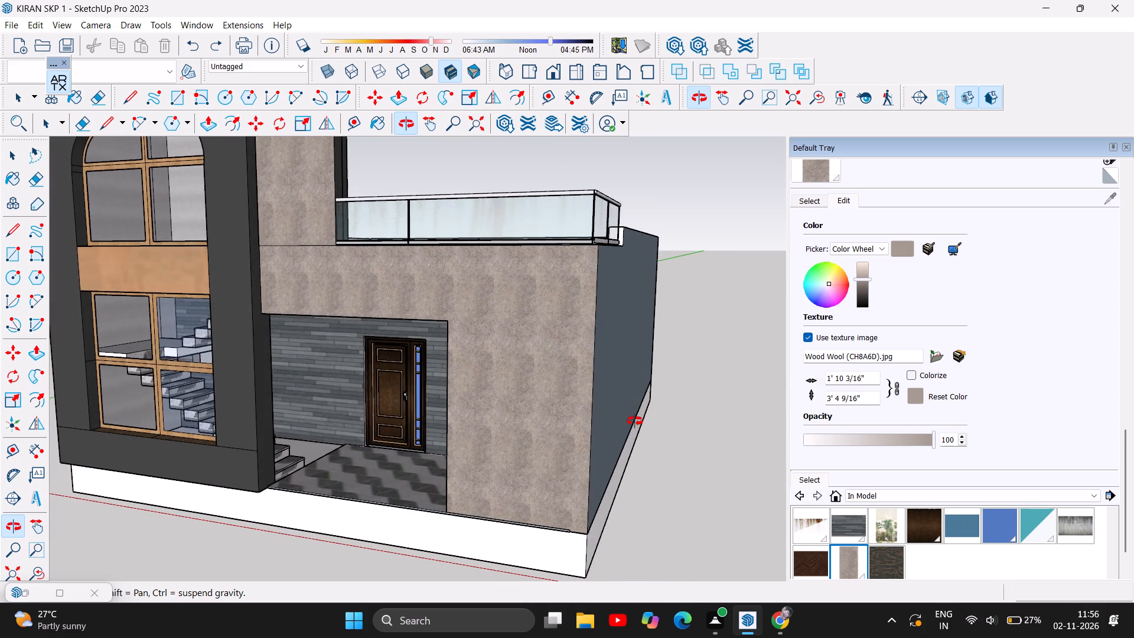
pyautogui.moveTo(635, 421); pyautogui.dragTo(728, 418)
pyautogui.moveTo(523, 308); pyautogui.dragTo(533, 356)
pyautogui.scroll(-3, 533, 356)
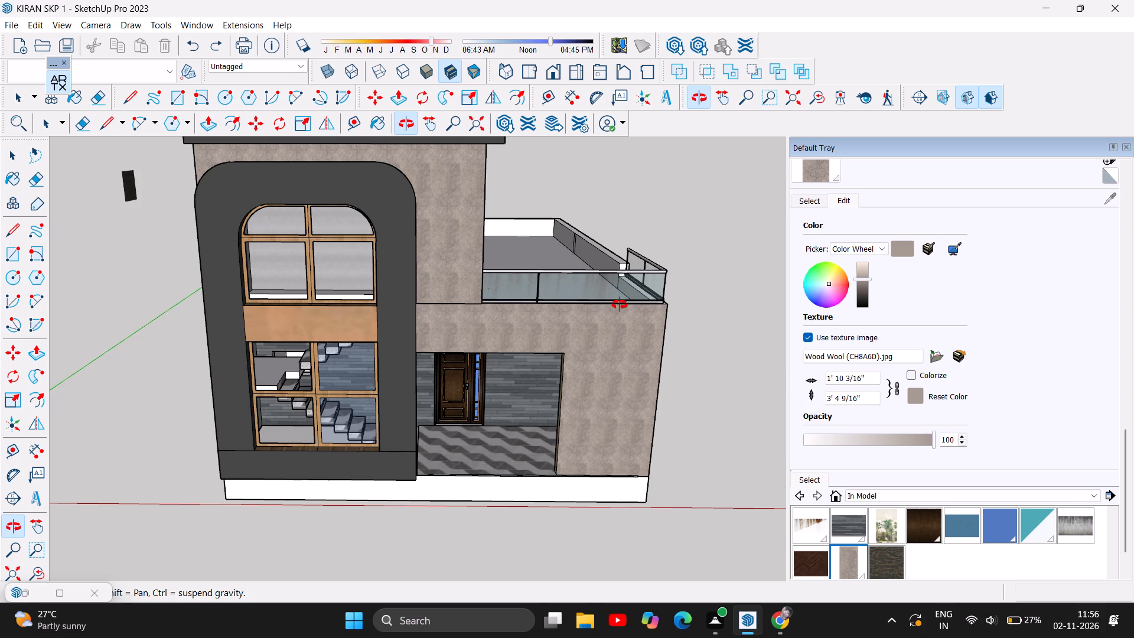
pyautogui.scroll(-4, 594, 353)
pyautogui.scroll(2, 547, 412)
pyautogui.moveTo(494, 405); pyautogui.dragTo(509, 385)
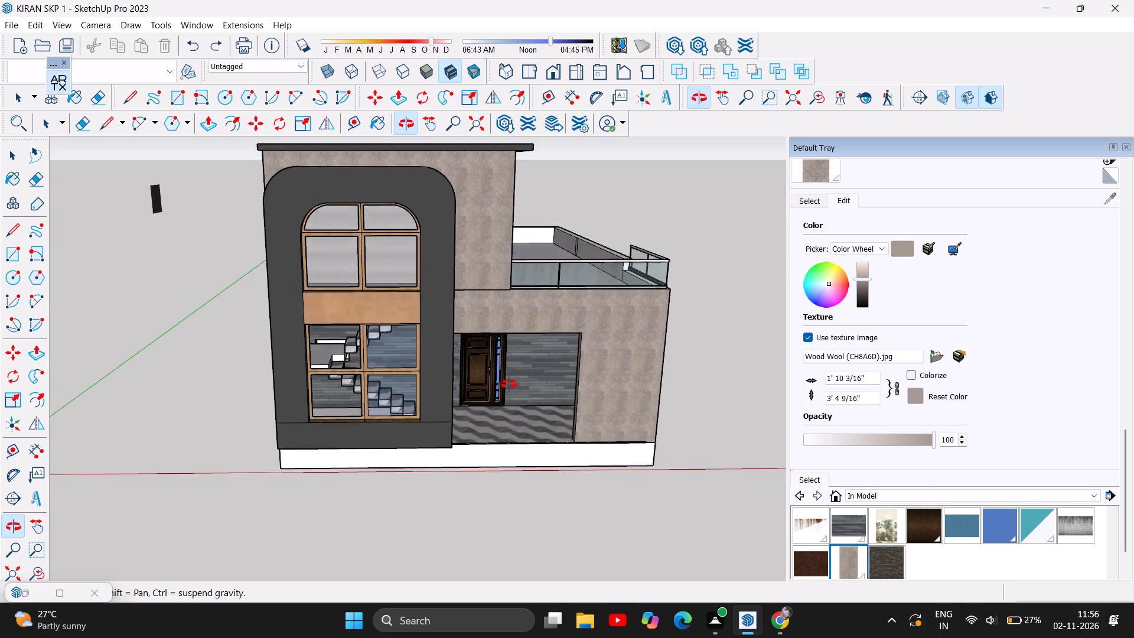
pyautogui.moveTo(509, 385); pyautogui.dragTo(481, 354)
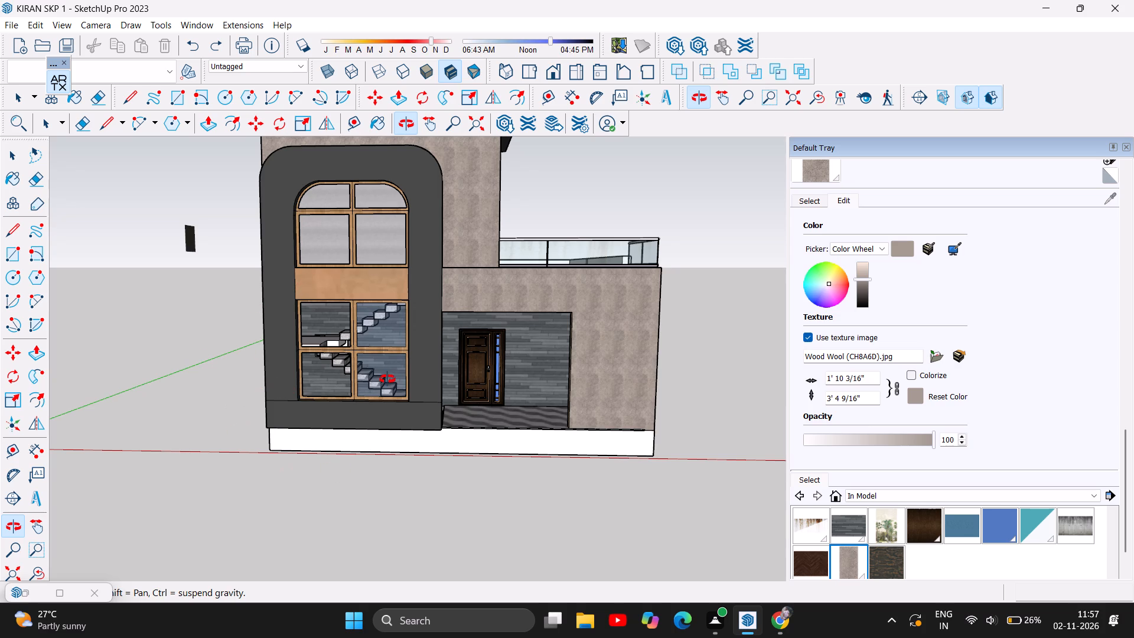
# Review the full facade from a distance and inspect the recessed entrance, its dark door, stone cladding and the white plinth up close.
pyautogui.scroll(-2, 387, 379)
pyautogui.scroll(-2, 565, 420)
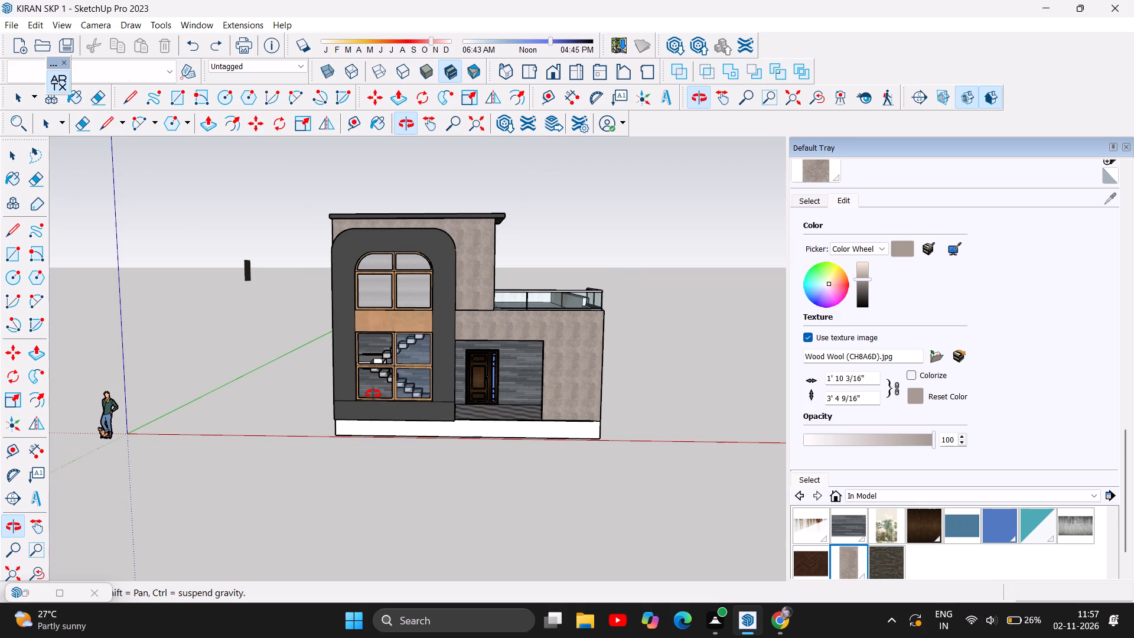
pyautogui.scroll(3, 220, 349)
pyautogui.moveTo(420, 392); pyautogui.dragTo(307, 407)
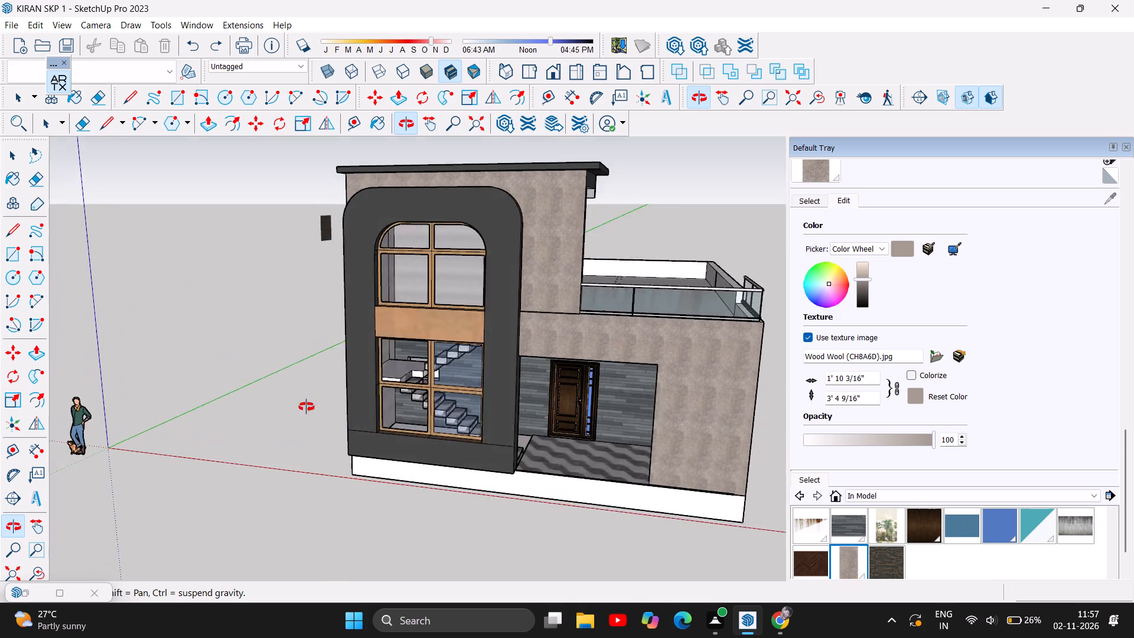
pyautogui.moveTo(307, 407); pyautogui.dragTo(256, 396)
pyautogui.scroll(2, 554, 467)
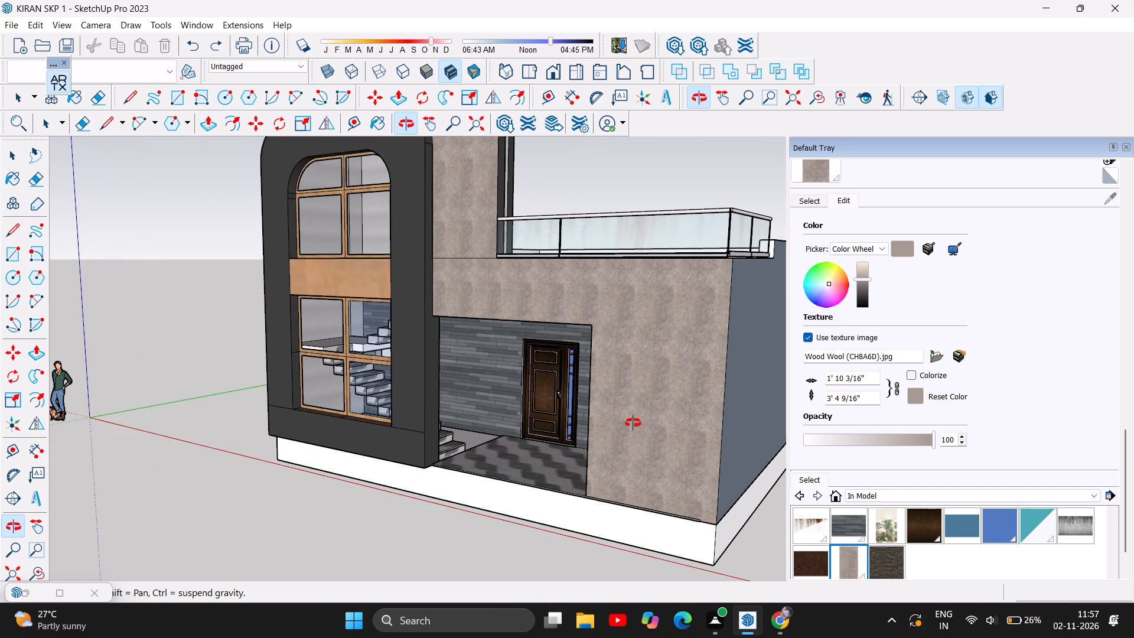
pyautogui.scroll(3, 676, 480)
pyautogui.moveTo(448, 462); pyautogui.dragTo(511, 430)
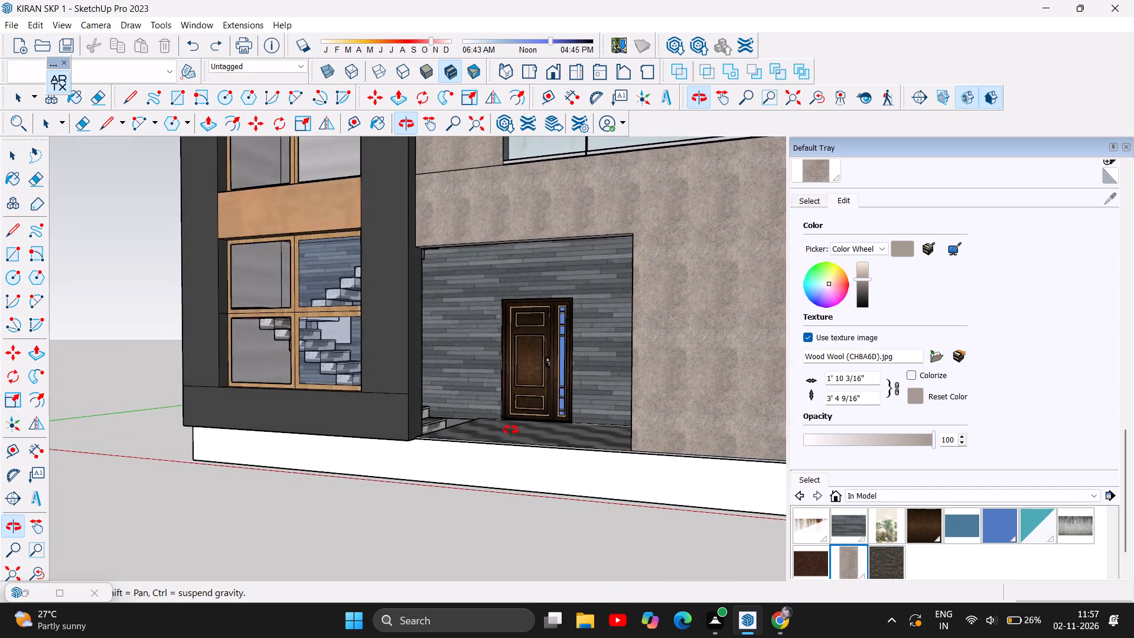
pyautogui.moveTo(511, 430); pyautogui.dragTo(530, 440)
pyautogui.scroll(-1, 535, 440)
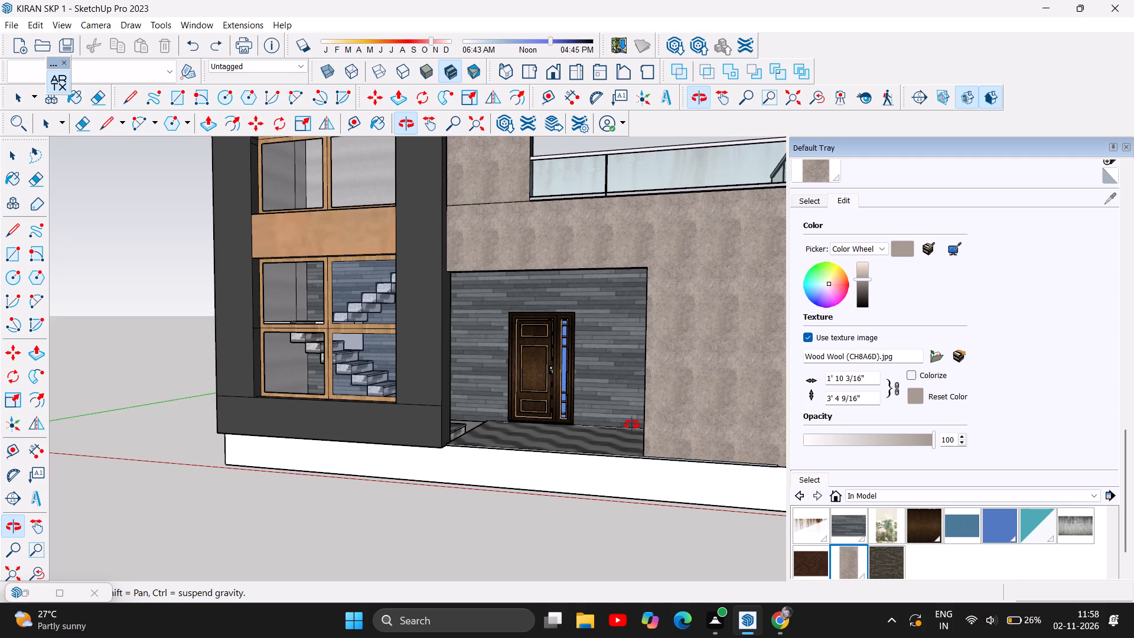
pyautogui.scroll(-1, 650, 425)
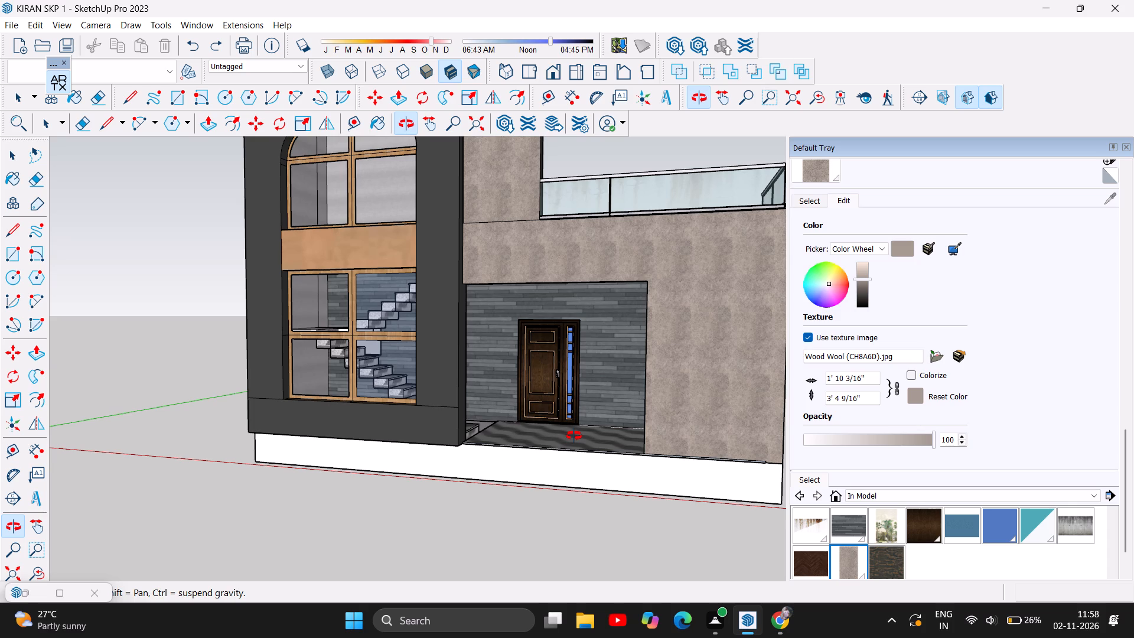
pyautogui.scroll(-1, 576, 432)
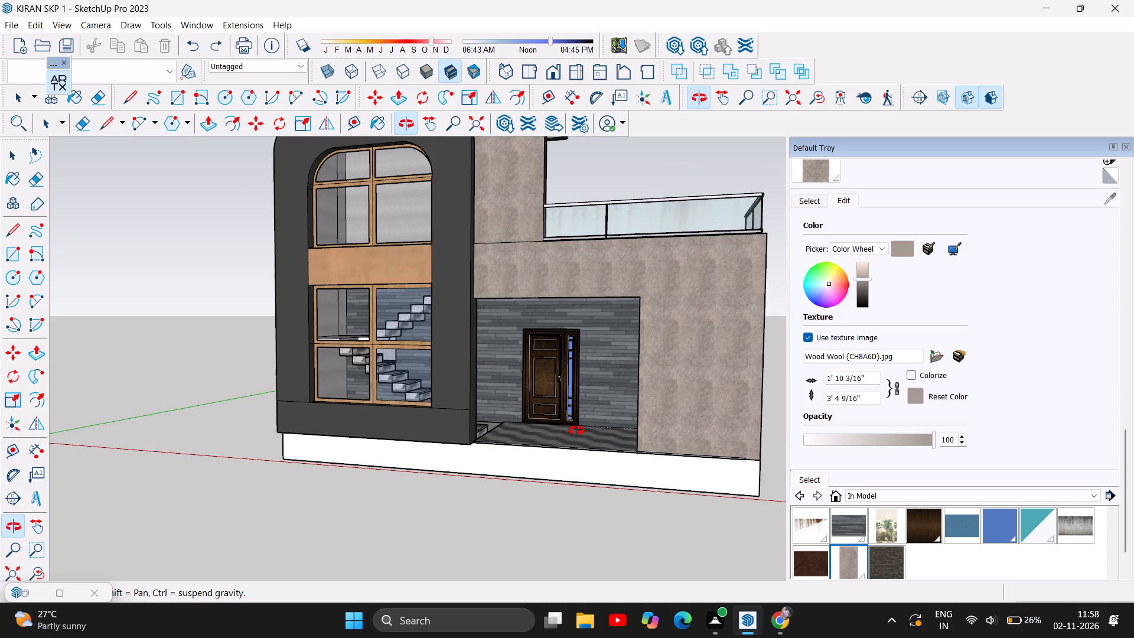
pyautogui.scroll(-3, 576, 431)
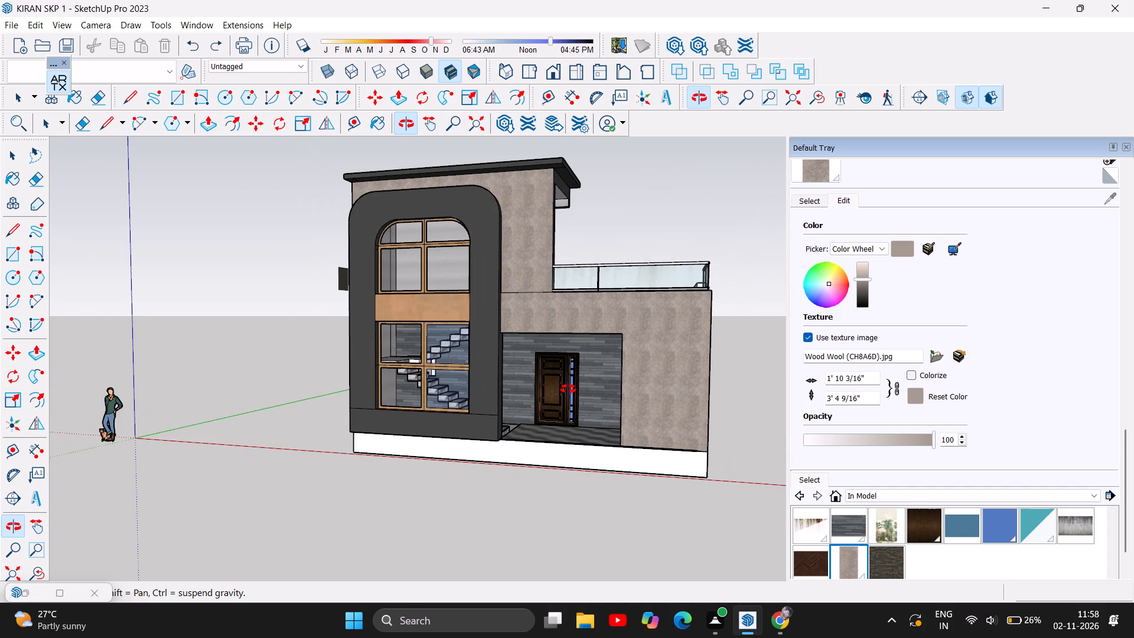
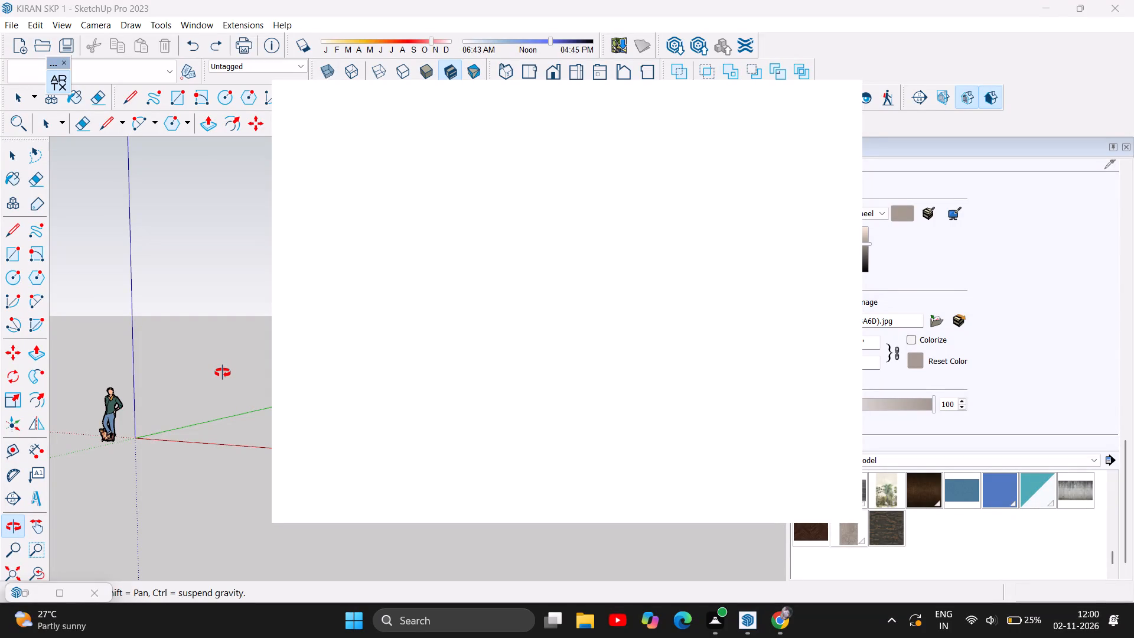
# Review the whole house from a distance and from the front corner, comparing the arched frame, Wood Wool walls and terrace railing.
pyautogui.scroll(-2, 223, 373)
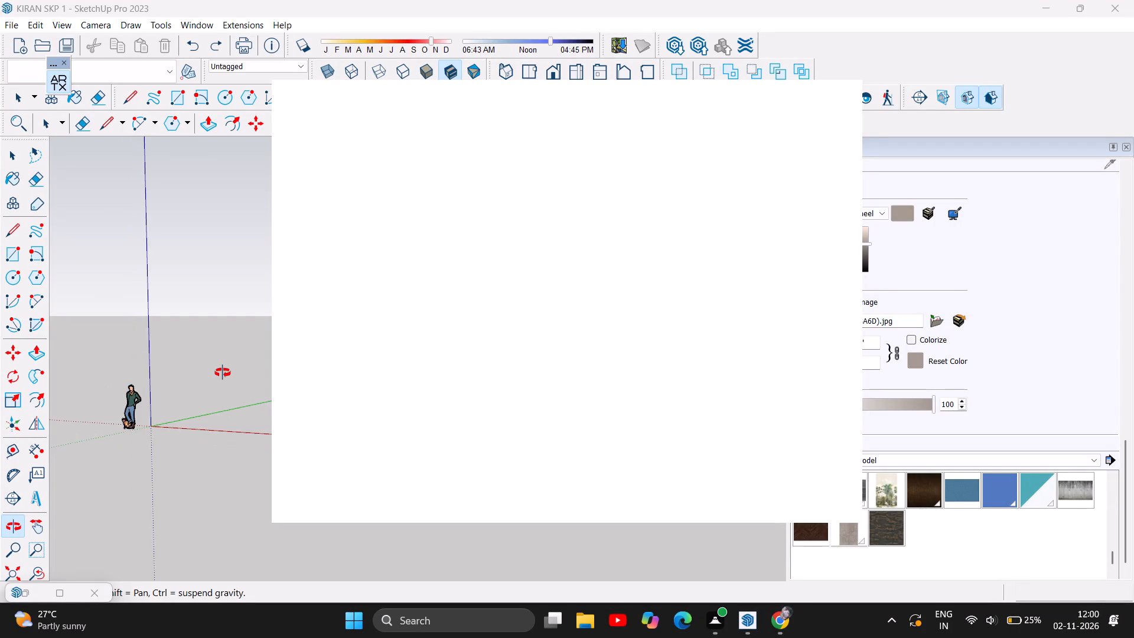
pyautogui.scroll(-3, 223, 373)
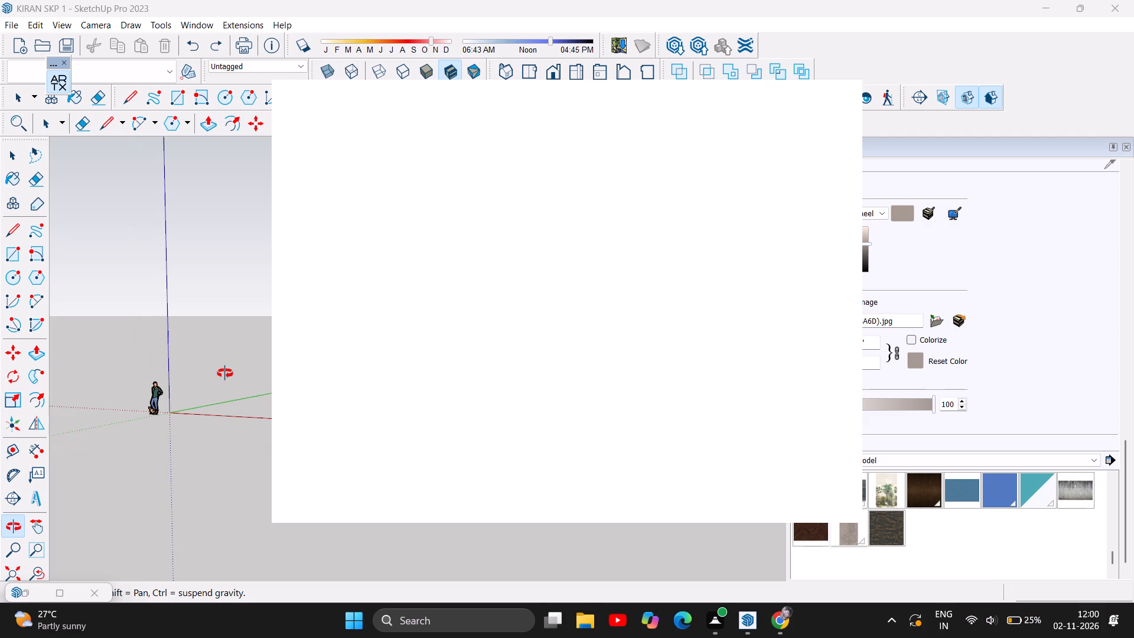
pyautogui.moveTo(239, 424); pyautogui.dragTo(467, 464)
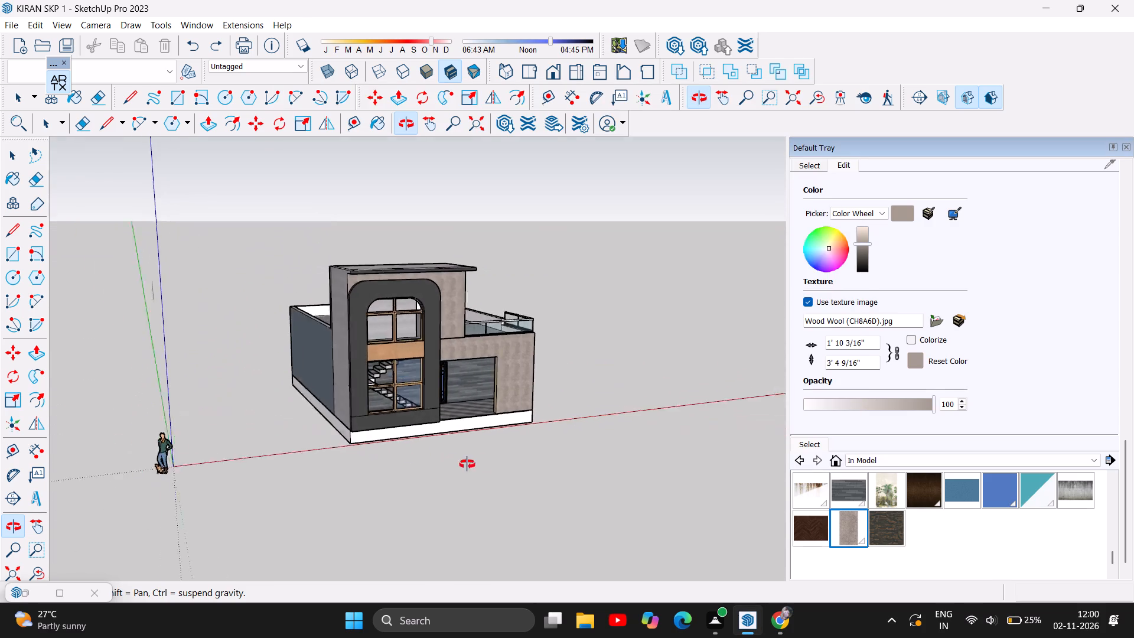
pyautogui.moveTo(467, 464); pyautogui.dragTo(396, 461)
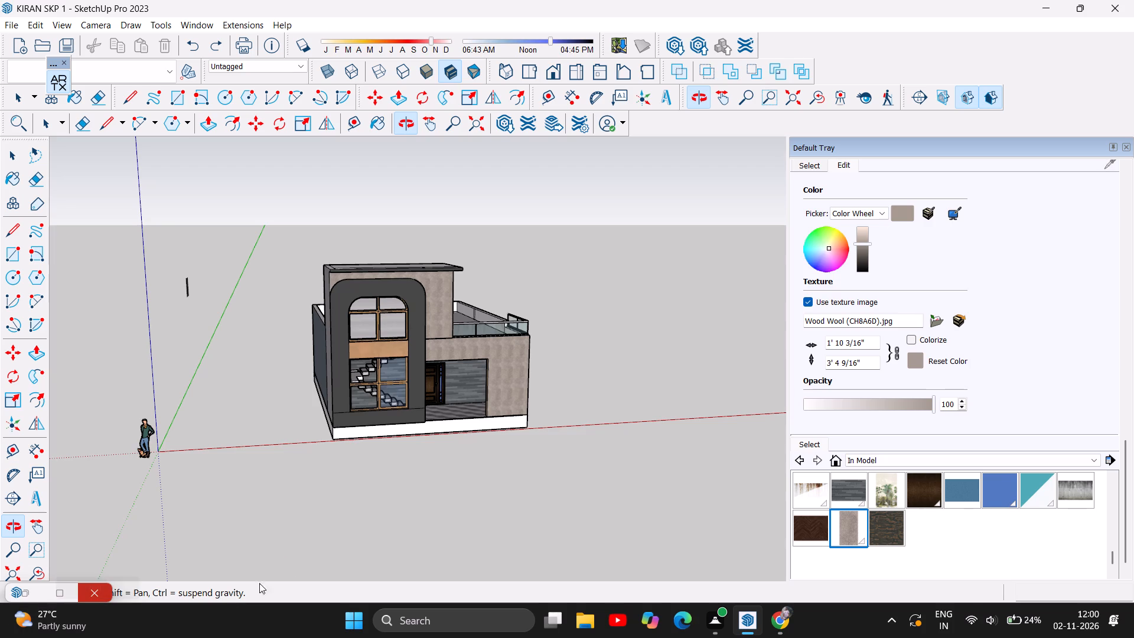
pyautogui.moveTo(498, 502); pyautogui.dragTo(363, 421)
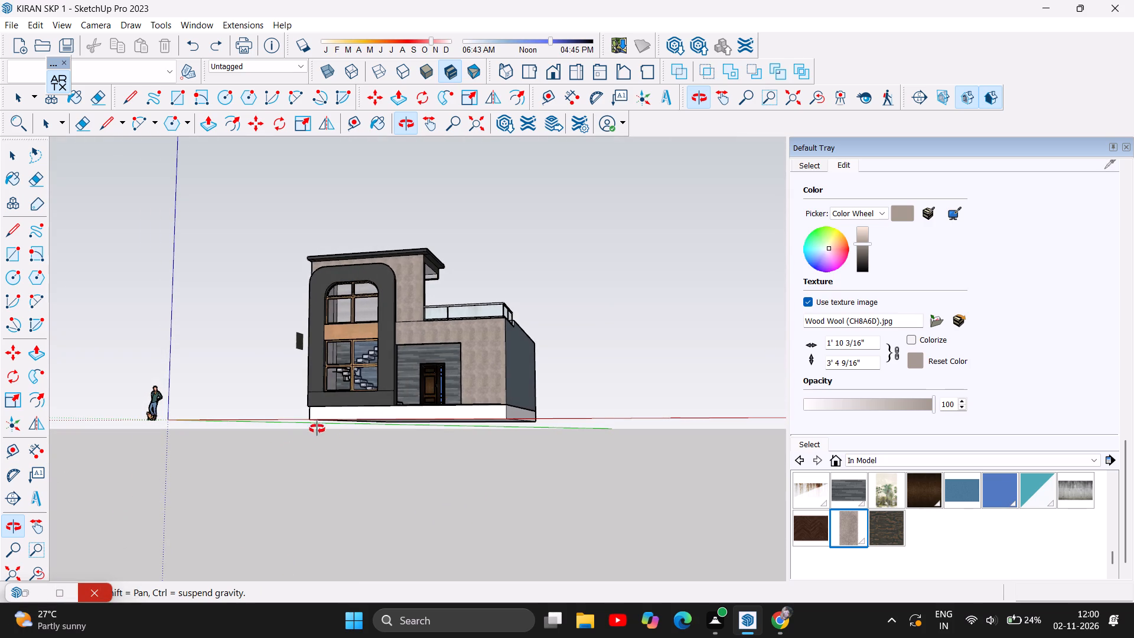
pyautogui.moveTo(315, 427); pyautogui.dragTo(362, 507)
pyautogui.scroll(2, 507, 462)
pyautogui.scroll(2, 560, 418)
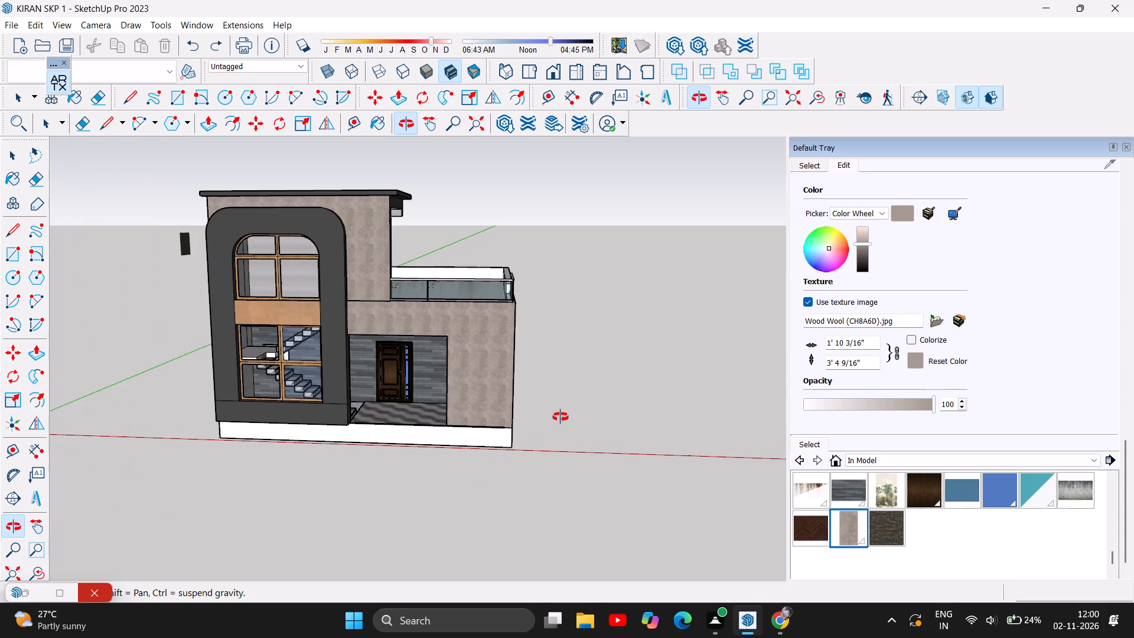
pyautogui.scroll(1, 538, 429)
pyautogui.moveTo(537, 436); pyautogui.dragTo(503, 427)
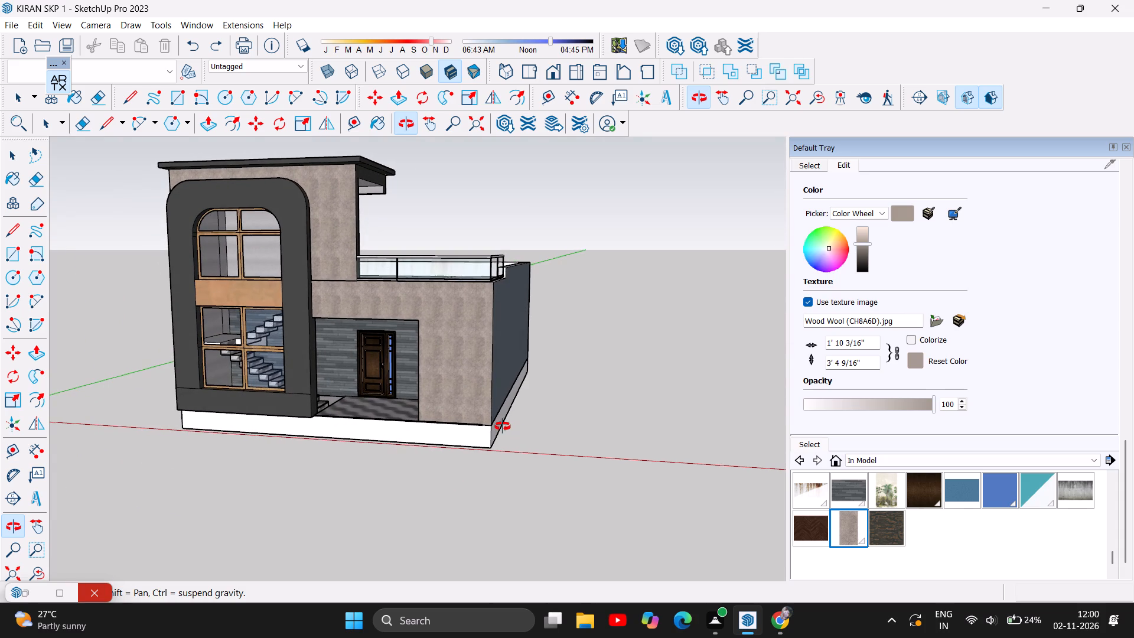
pyautogui.moveTo(518, 470); pyautogui.dragTo(474, 481)
# Inspect the corner of the Wood Wool wall beside the entrance and the thin strip along its base above the white plinth.
pyautogui.scroll(3, 442, 469)
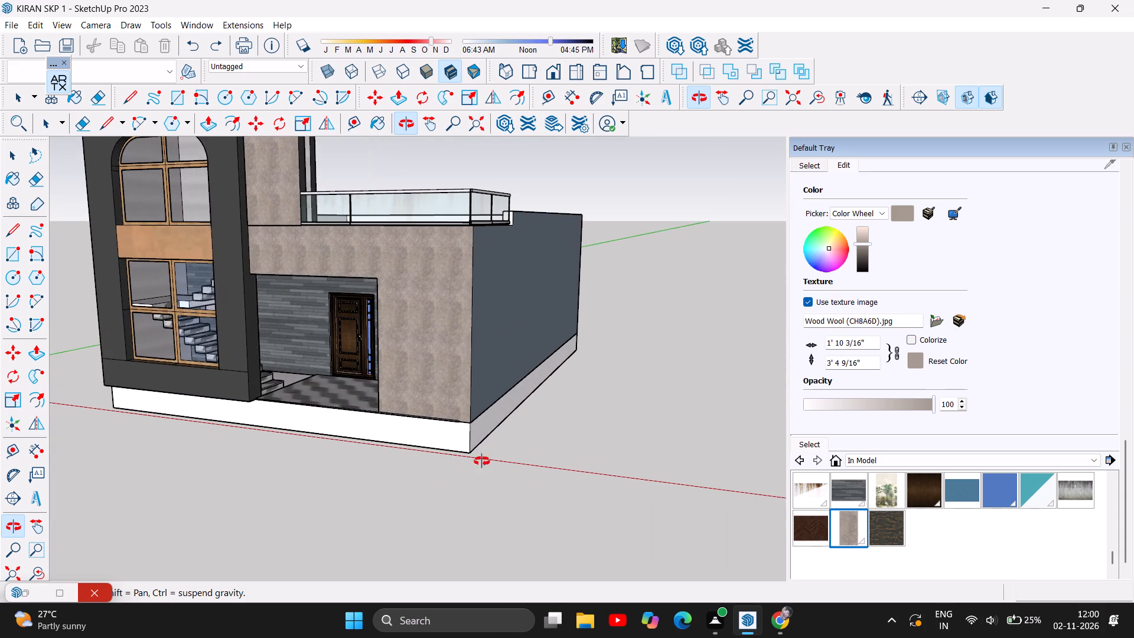
pyautogui.moveTo(505, 460); pyautogui.dragTo(458, 468)
pyautogui.scroll(1, 401, 467)
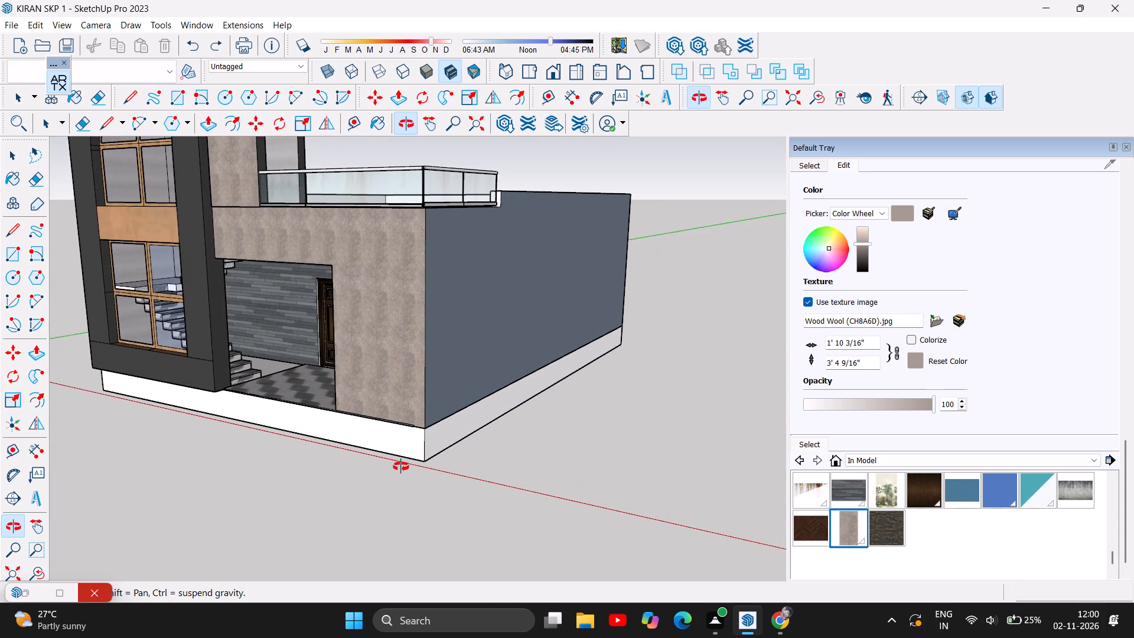
pyautogui.scroll(1, 401, 467)
pyautogui.moveTo(449, 480); pyautogui.dragTo(422, 484)
pyautogui.scroll(4, 425, 482)
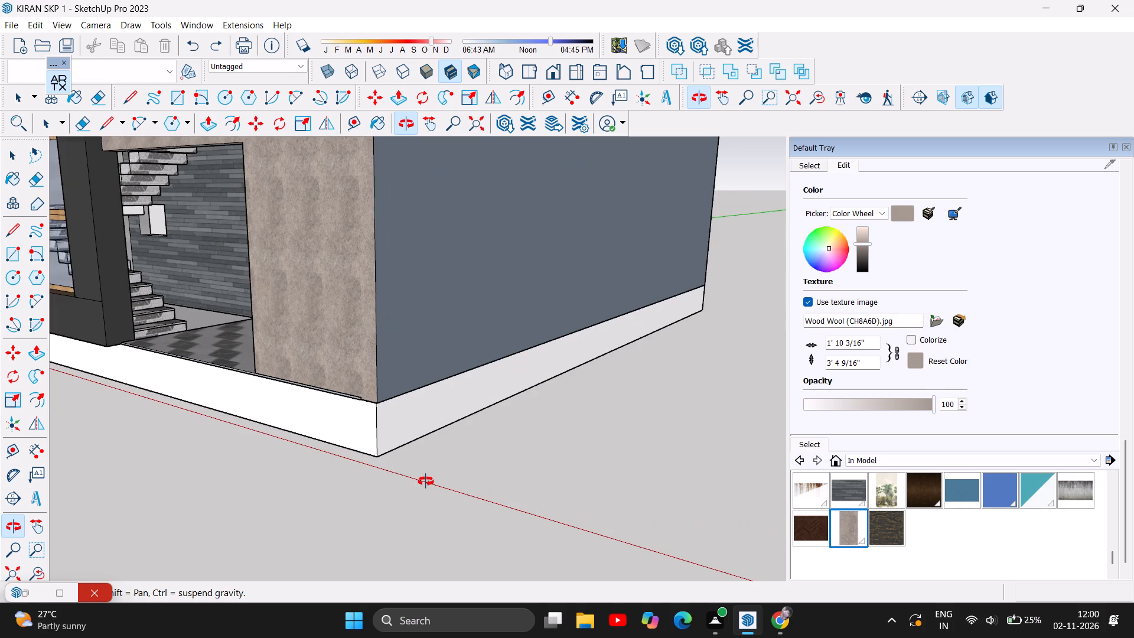
pyautogui.scroll(1, 426, 481)
pyautogui.moveTo(361, 455); pyautogui.dragTo(585, 453)
pyautogui.moveTo(551, 441); pyautogui.dragTo(518, 496)
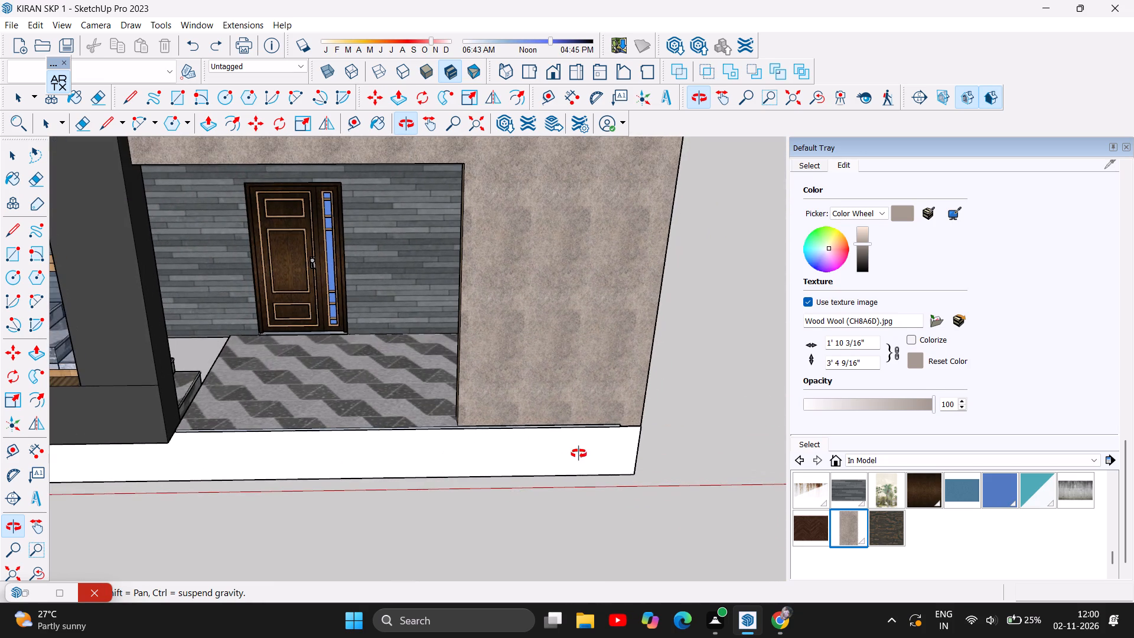
pyautogui.scroll(5, 636, 422)
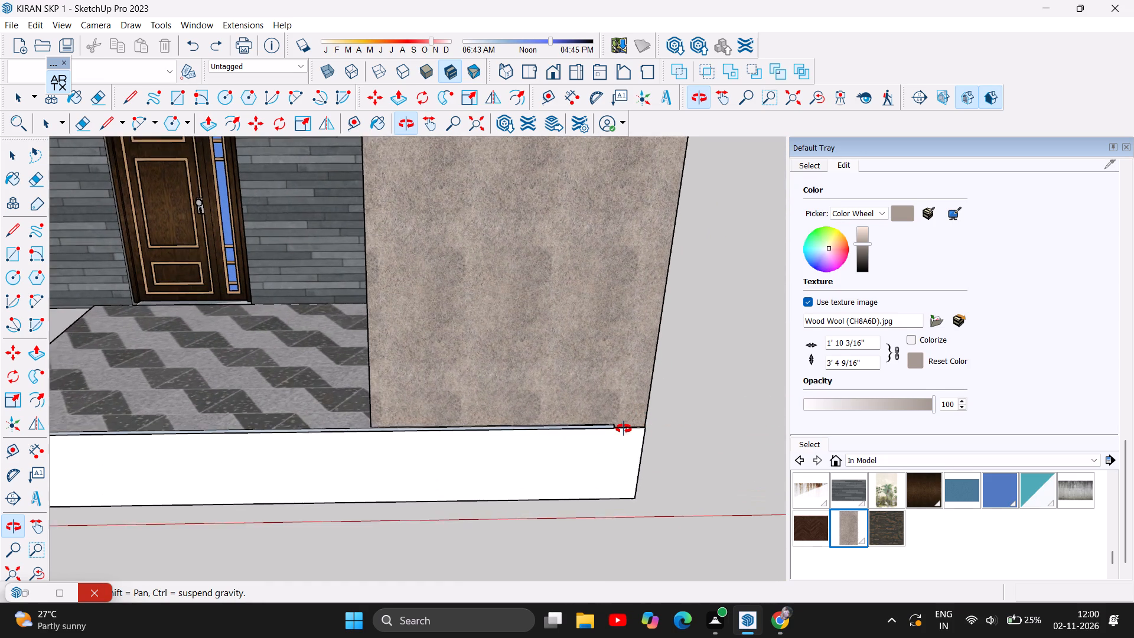
pyautogui.scroll(7, 616, 431)
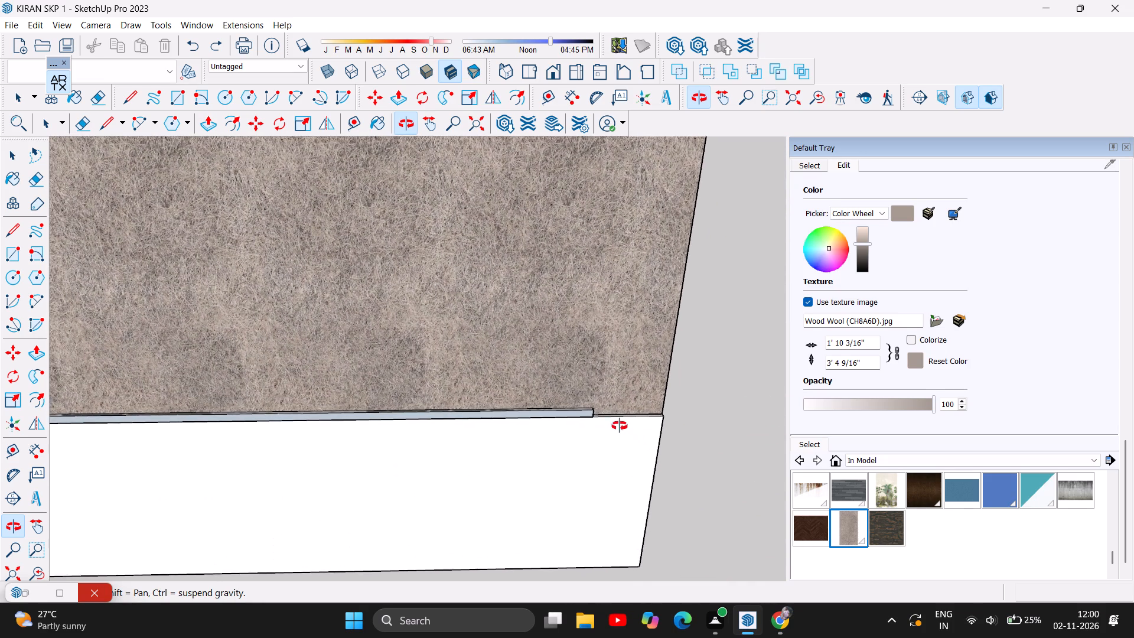
pyautogui.moveTo(612, 419); pyautogui.dragTo(435, 448)
pyautogui.scroll(4, 506, 448)
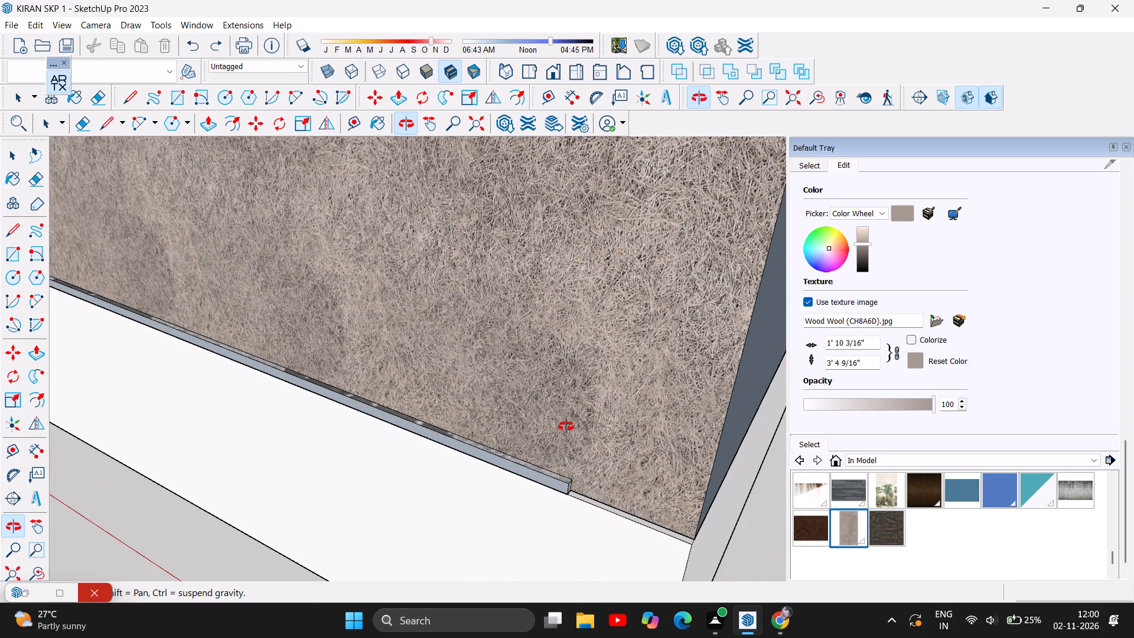
pyautogui.scroll(5, 592, 483)
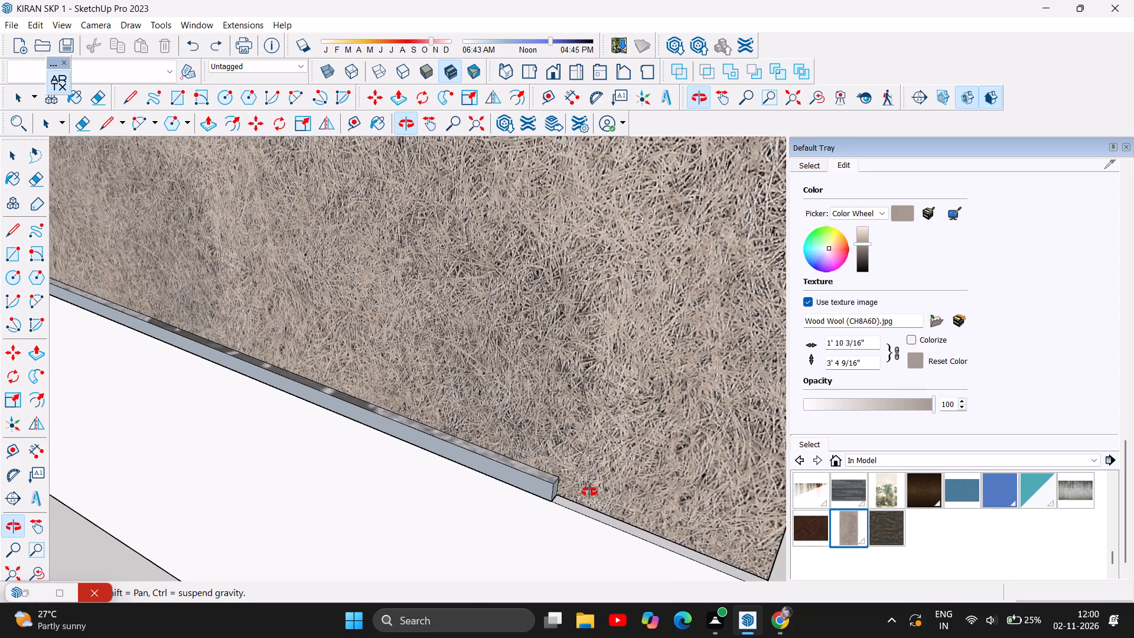
pyautogui.scroll(4, 589, 492)
pyautogui.moveTo(589, 492); pyautogui.dragTo(469, 475)
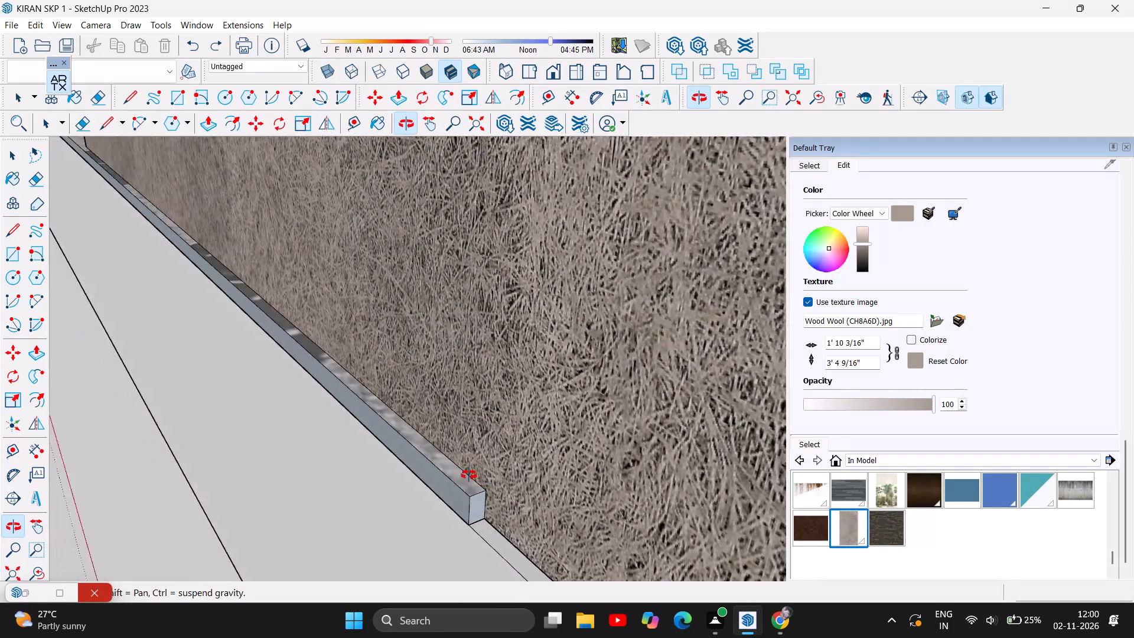
pyautogui.moveTo(469, 475); pyautogui.dragTo(585, 516)
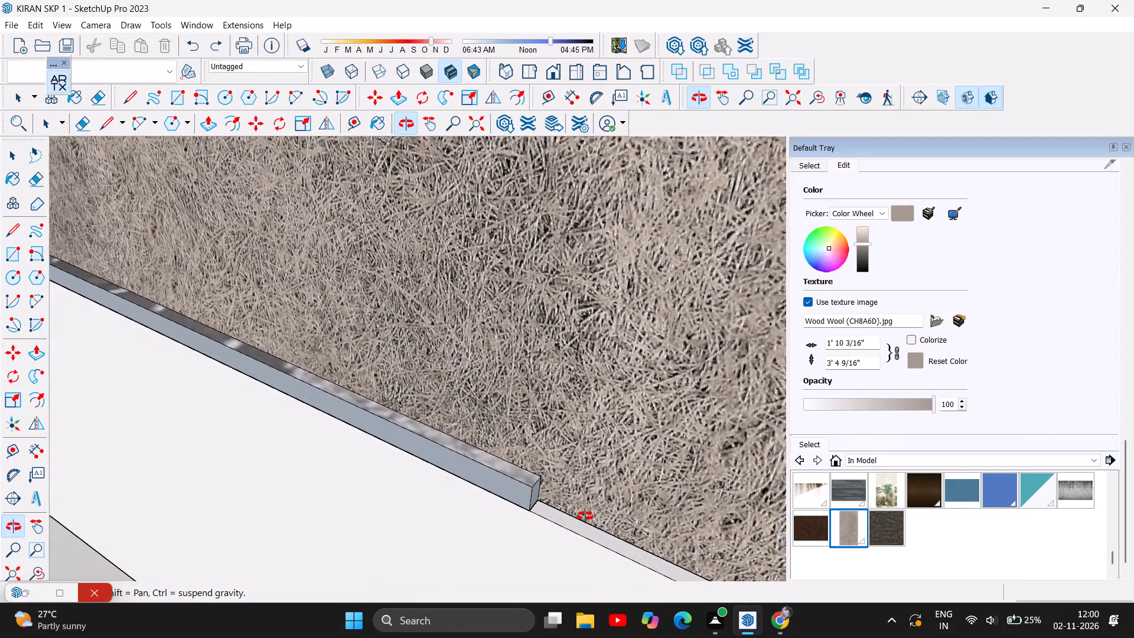
pyautogui.moveTo(585, 516); pyautogui.dragTo(595, 515)
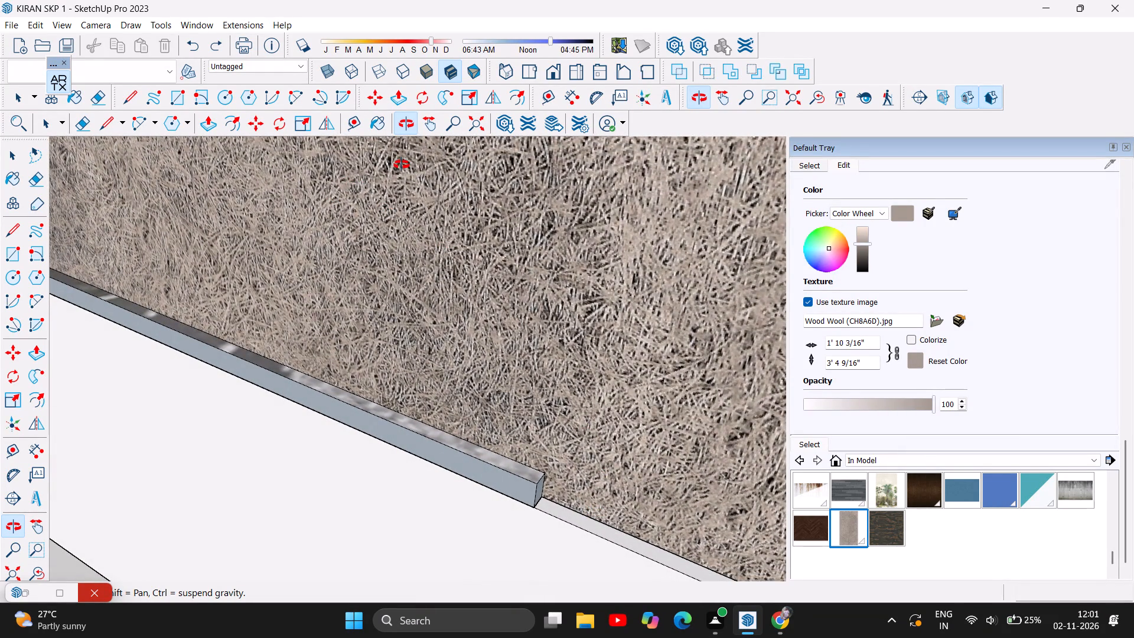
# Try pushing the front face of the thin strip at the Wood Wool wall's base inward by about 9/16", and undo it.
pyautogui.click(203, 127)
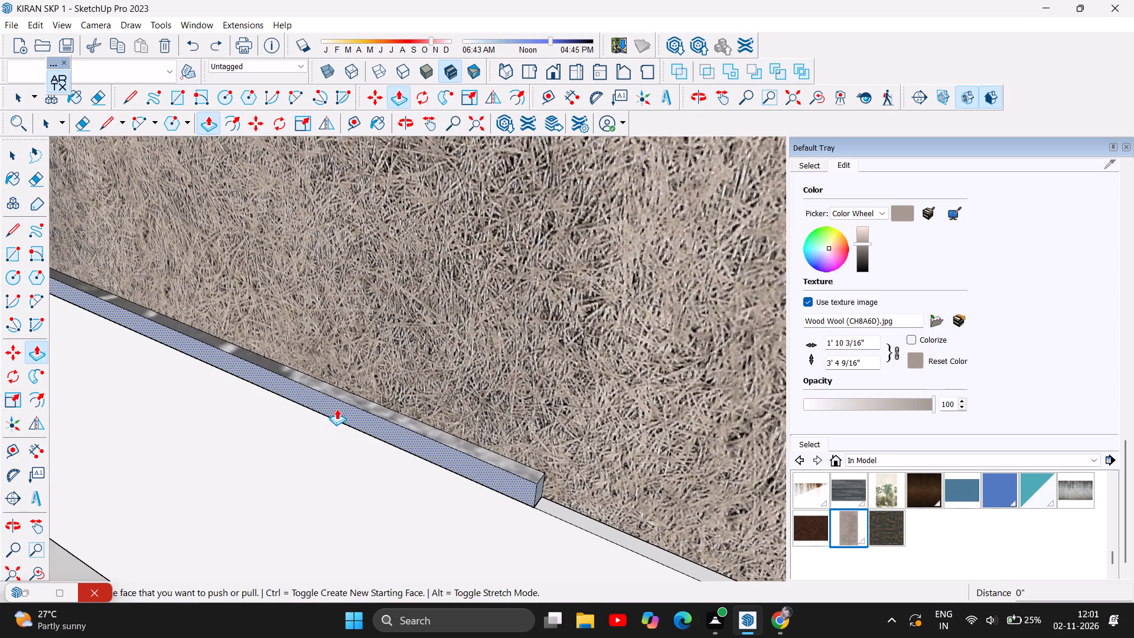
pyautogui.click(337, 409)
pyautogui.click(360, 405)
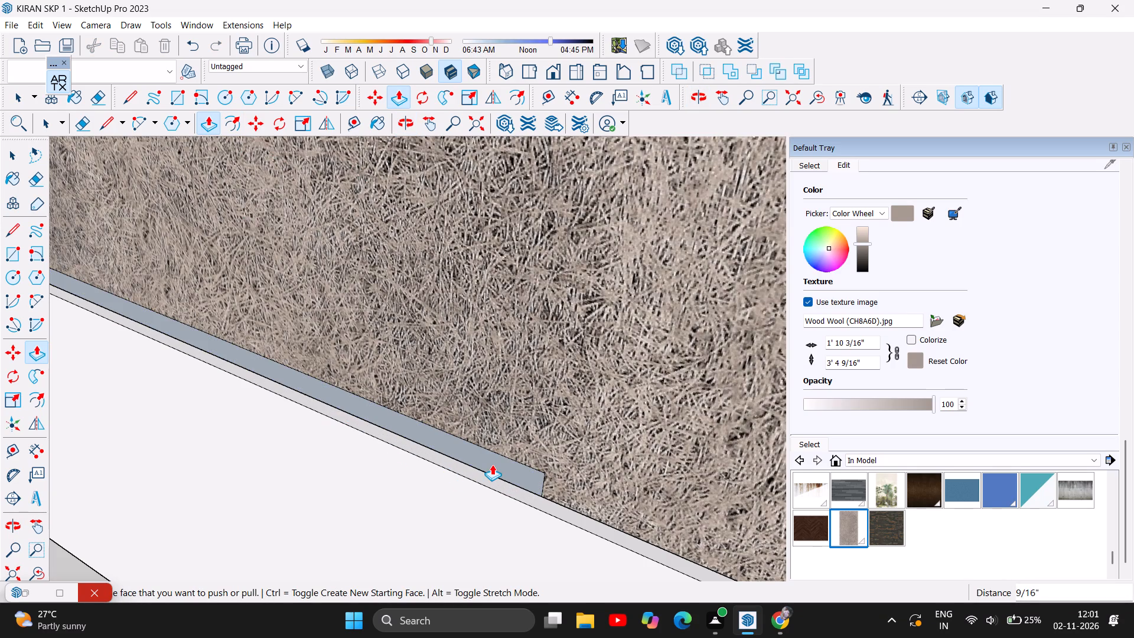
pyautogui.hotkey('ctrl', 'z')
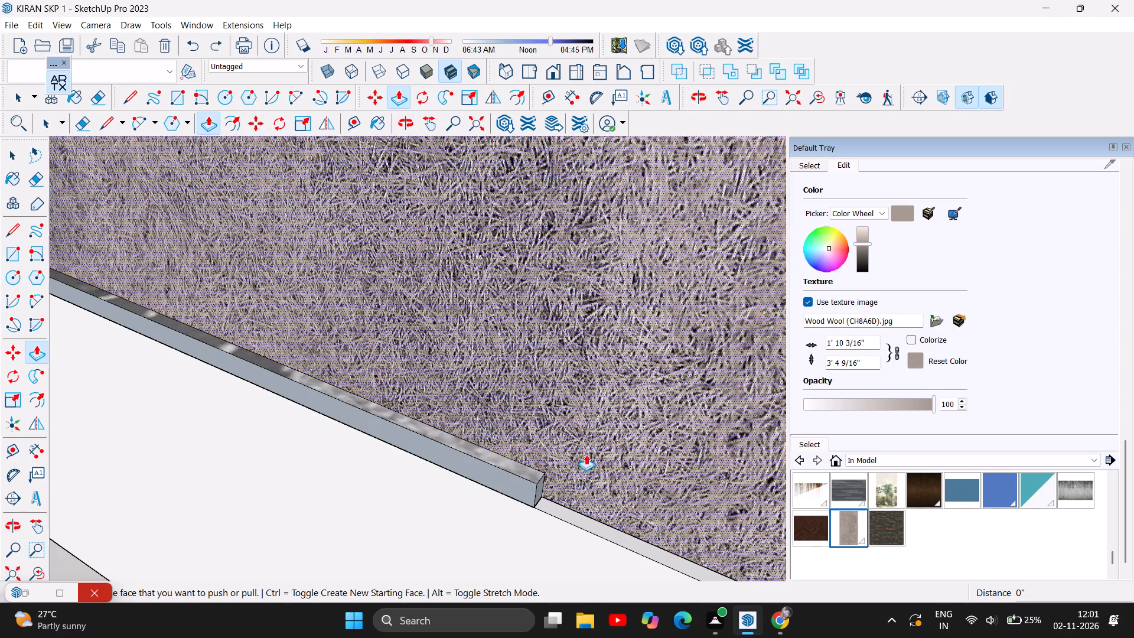
# Examine the lower facade from the entrance to the opposite front corner, including the plinth, arched window frame, side wall and balcony.
pyautogui.scroll(-11, 598, 458)
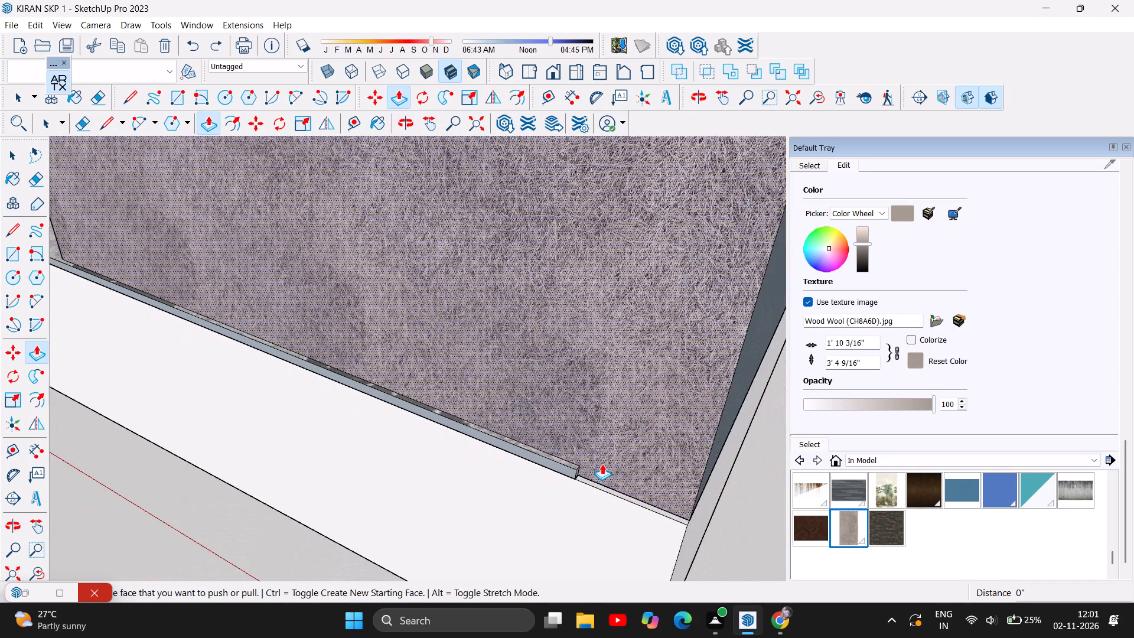
pyautogui.scroll(-6, 602, 464)
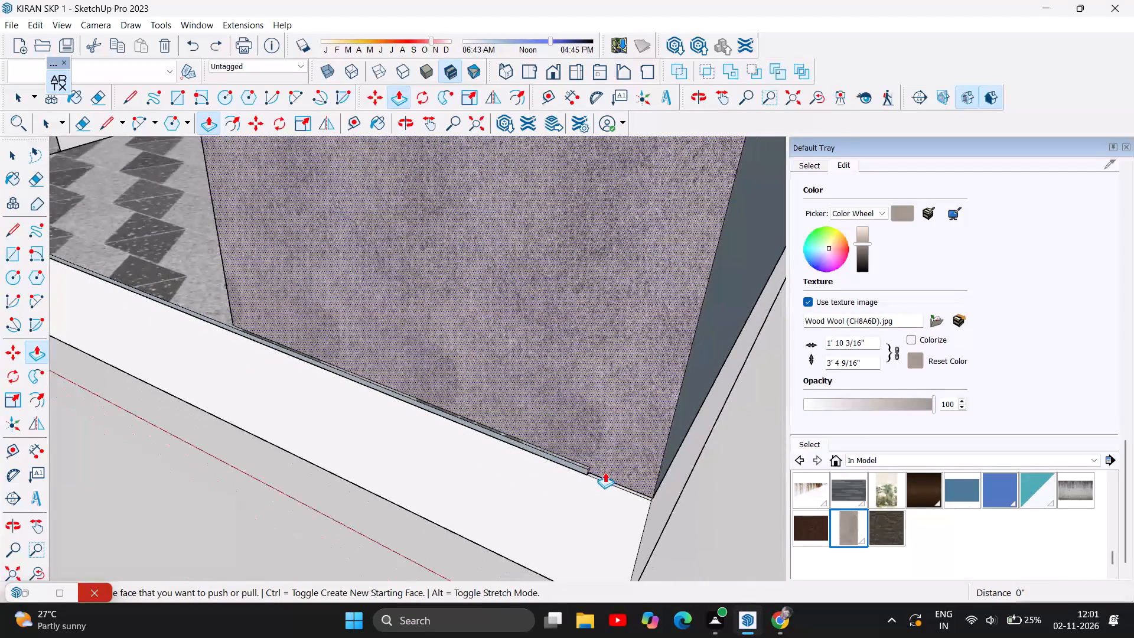
pyautogui.scroll(-8, 605, 472)
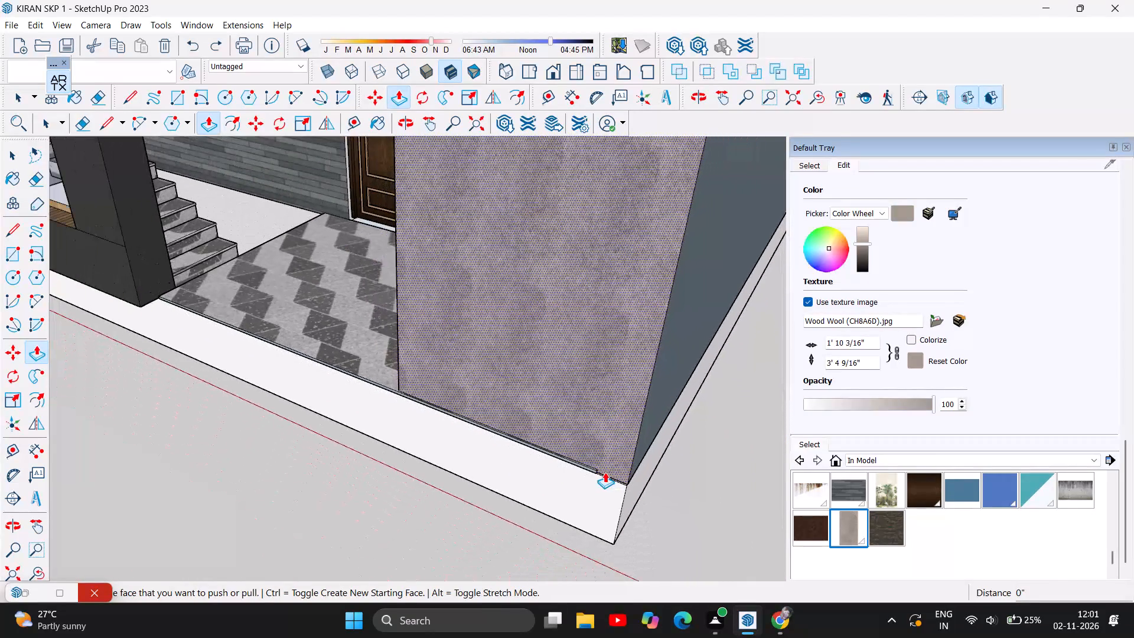
pyautogui.scroll(-1, 647, 480)
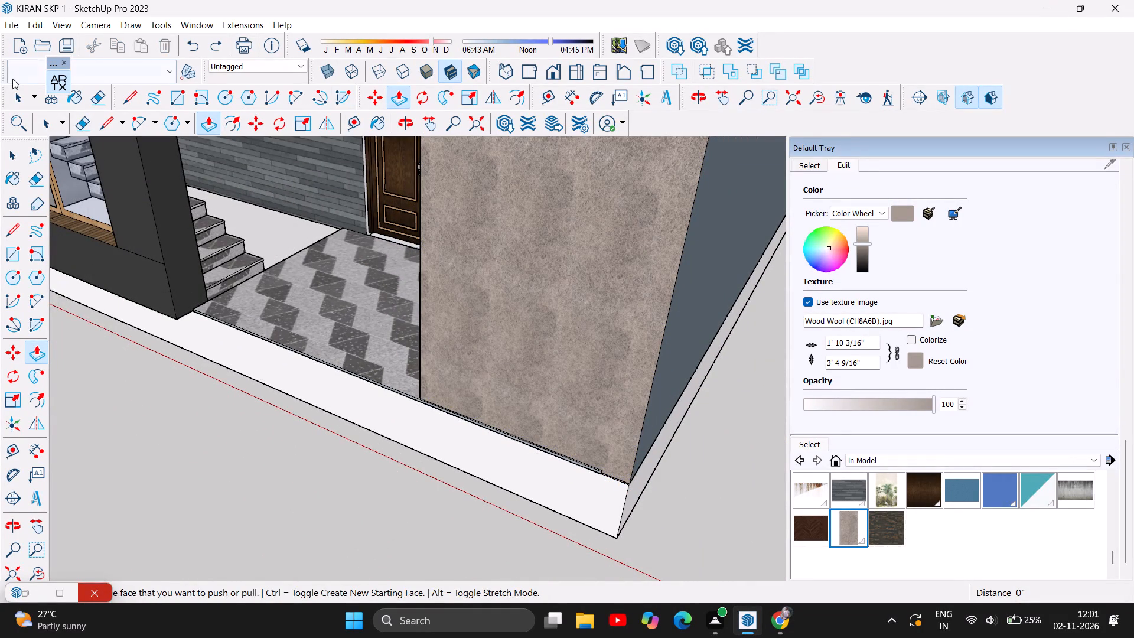
pyautogui.click(6, 106)
pyautogui.click(15, 97)
pyautogui.click(181, 434)
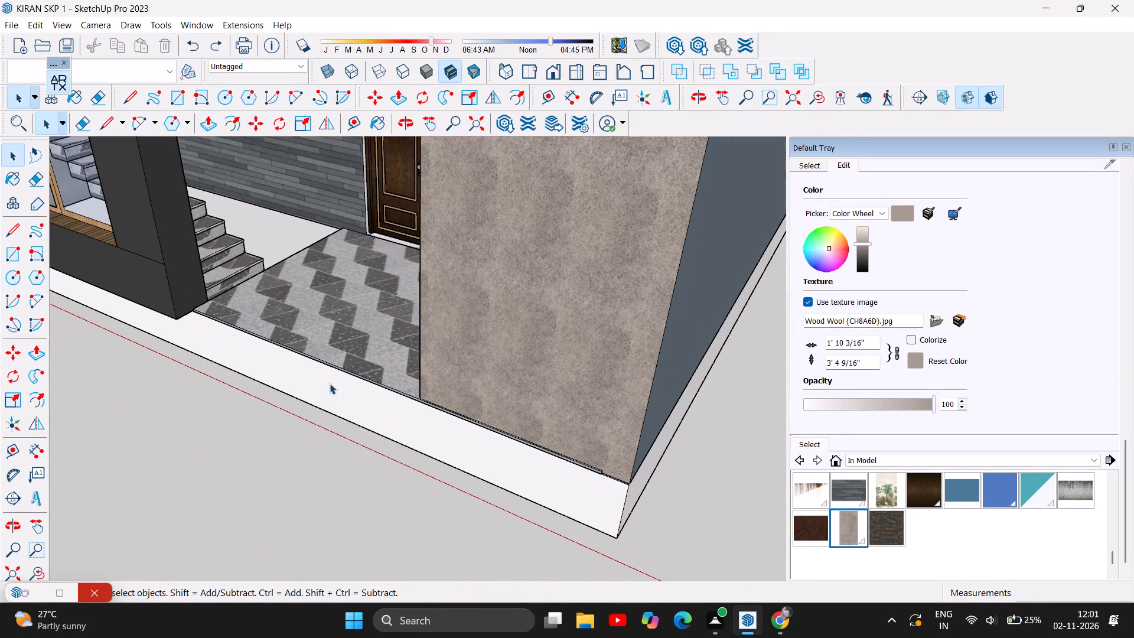
pyautogui.click(402, 117)
pyautogui.moveTo(296, 434); pyautogui.dragTo(427, 418)
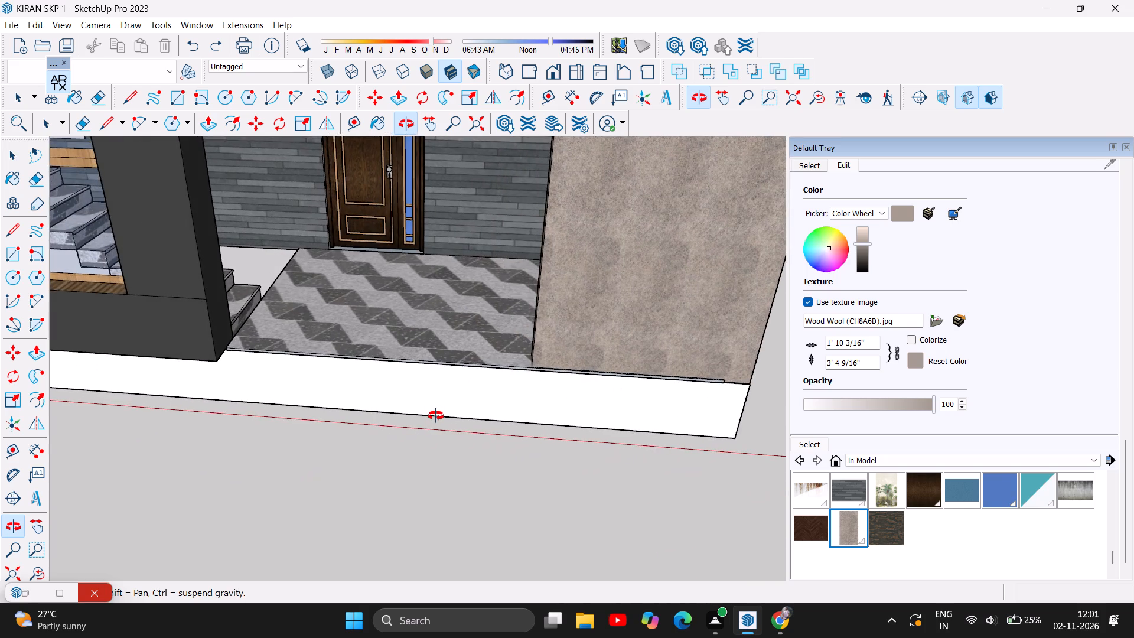
pyautogui.scroll(-7, 436, 416)
pyautogui.moveTo(288, 406); pyautogui.dragTo(497, 366)
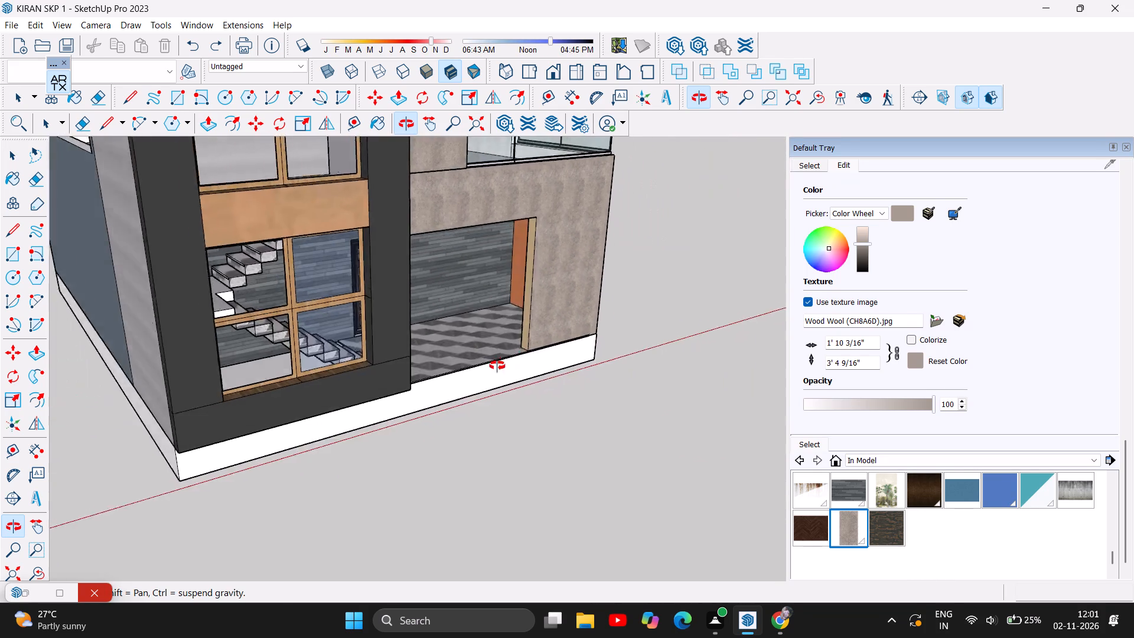
pyautogui.moveTo(497, 366); pyautogui.dragTo(655, 348)
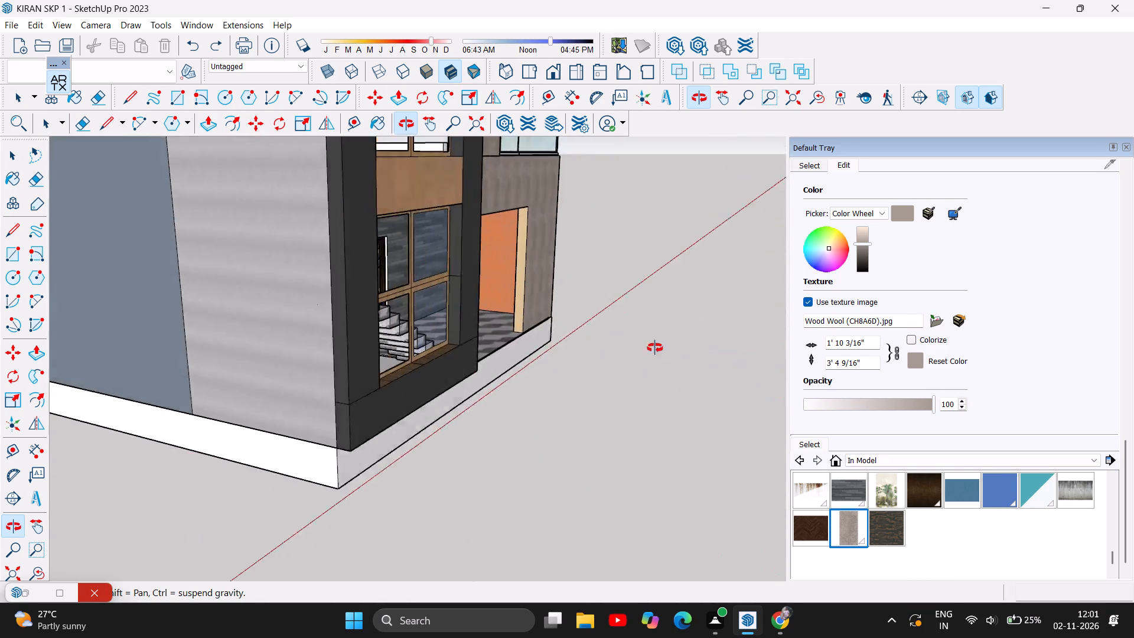
pyautogui.moveTo(655, 348); pyautogui.dragTo(427, 487)
pyautogui.moveTo(491, 396); pyautogui.dragTo(369, 369)
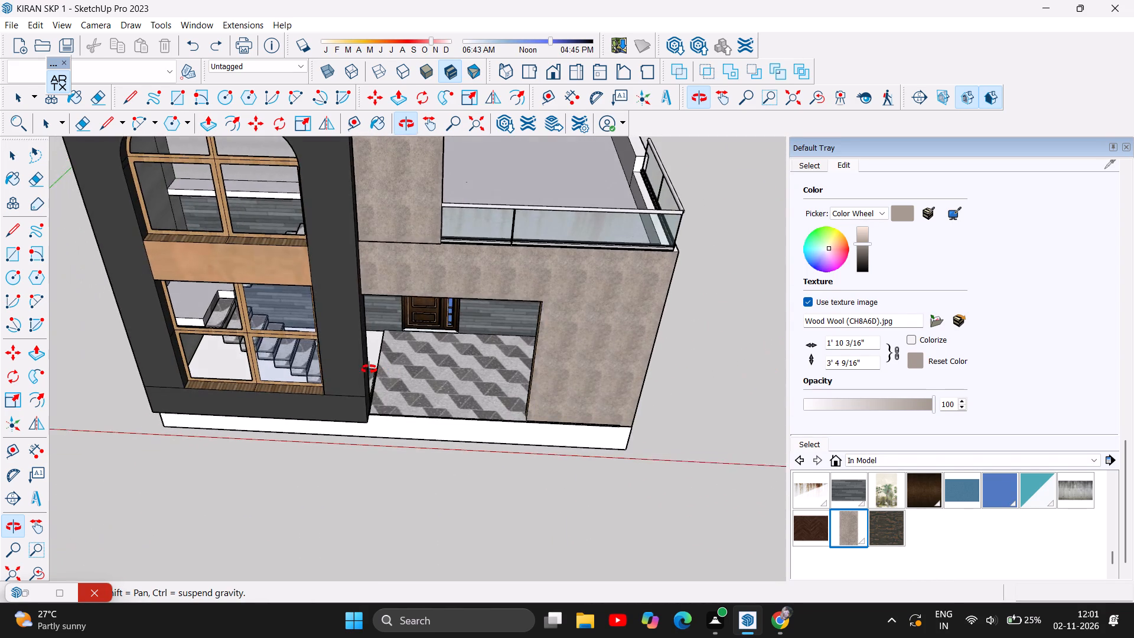
pyautogui.moveTo(369, 369); pyautogui.dragTo(356, 369)
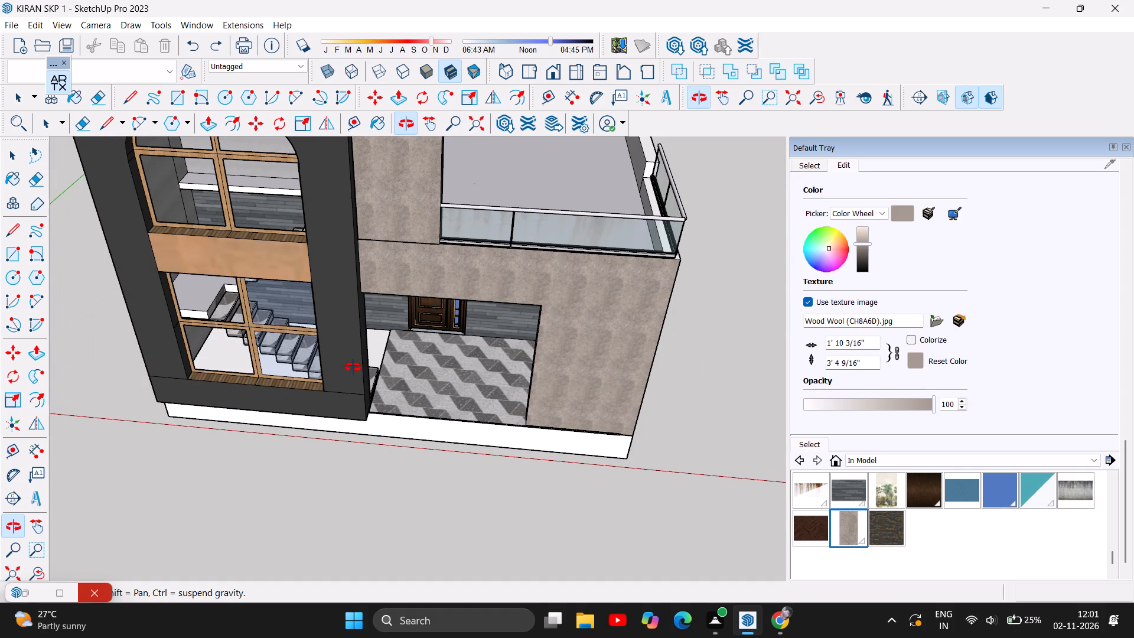
# Inspect the entrance porch up close, including the patterned floor, staircase, wooden door and grey stone-clad wall.
pyautogui.scroll(1, 406, 363)
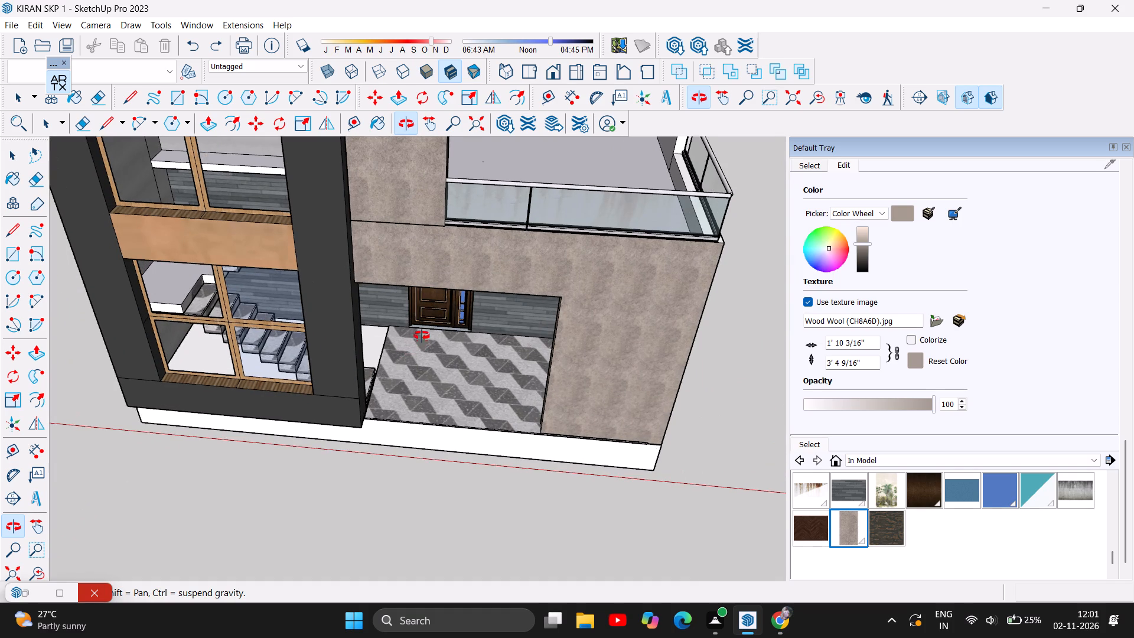
pyautogui.scroll(2, 422, 331)
pyautogui.moveTo(408, 340); pyautogui.dragTo(338, 345)
pyautogui.scroll(1, 370, 324)
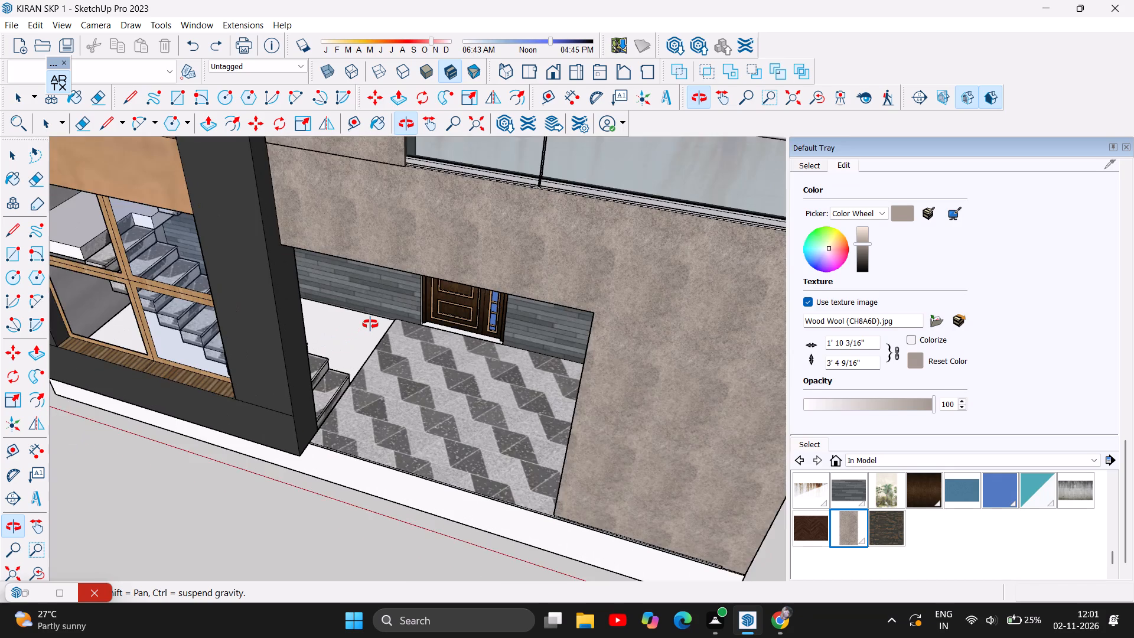
pyautogui.scroll(2, 370, 324)
pyautogui.moveTo(407, 347); pyautogui.dragTo(390, 341)
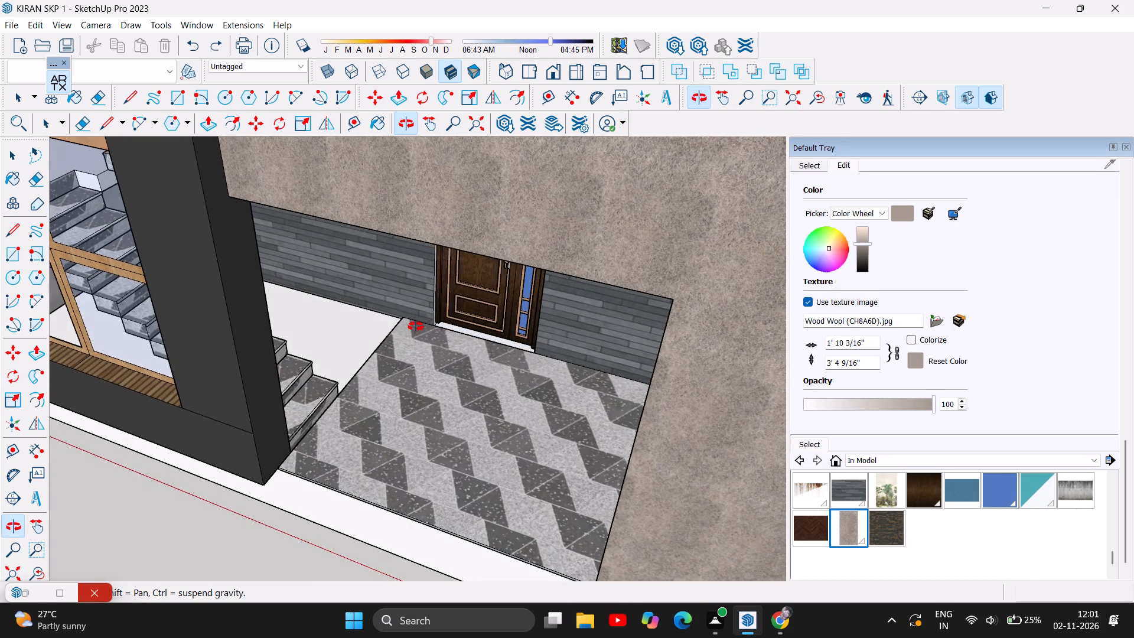
pyautogui.scroll(4, 416, 326)
pyautogui.moveTo(397, 318); pyautogui.dragTo(337, 311)
pyautogui.moveTo(389, 295); pyautogui.dragTo(367, 294)
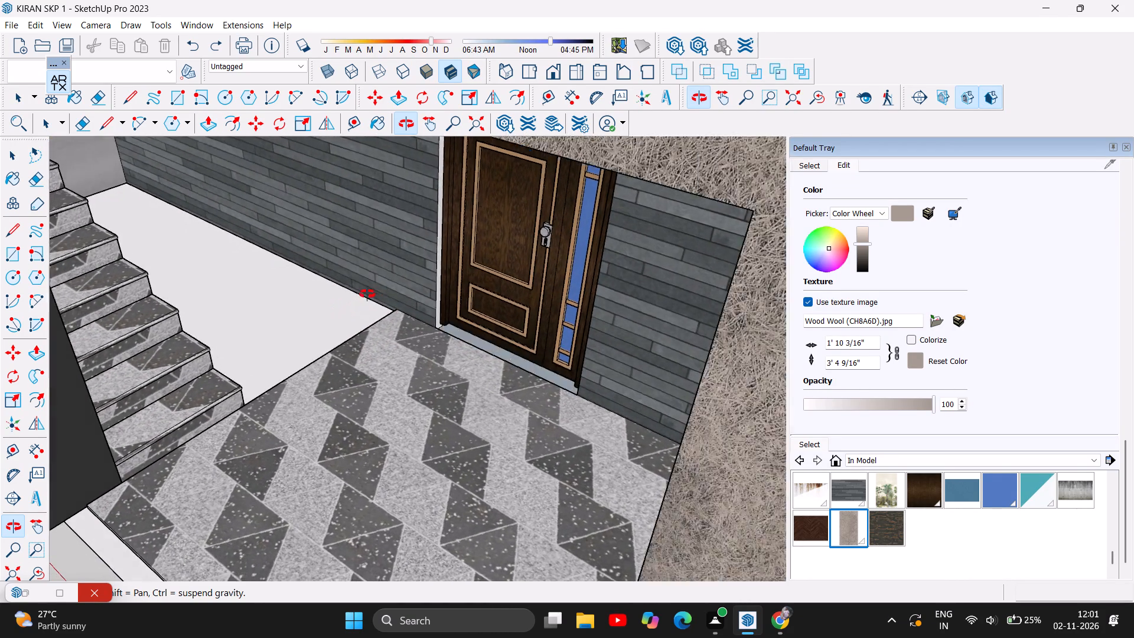
pyautogui.moveTo(367, 294); pyautogui.dragTo(448, 291)
pyautogui.scroll(3, 338, 303)
pyautogui.moveTo(405, 305); pyautogui.dragTo(146, 223)
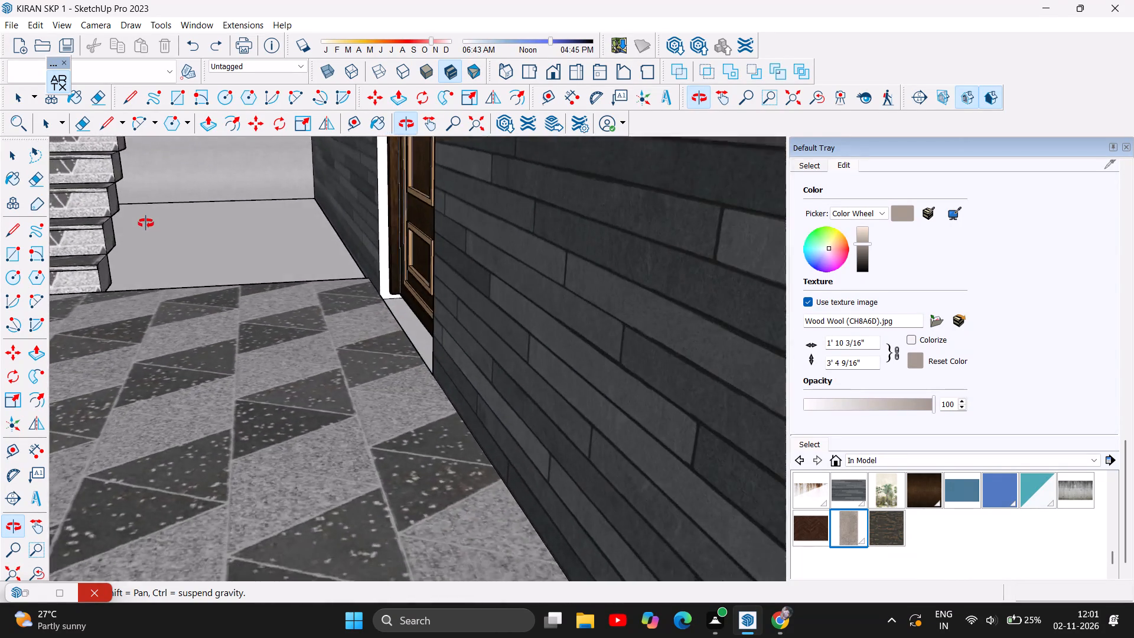
pyautogui.moveTo(146, 223); pyautogui.dragTo(608, 353)
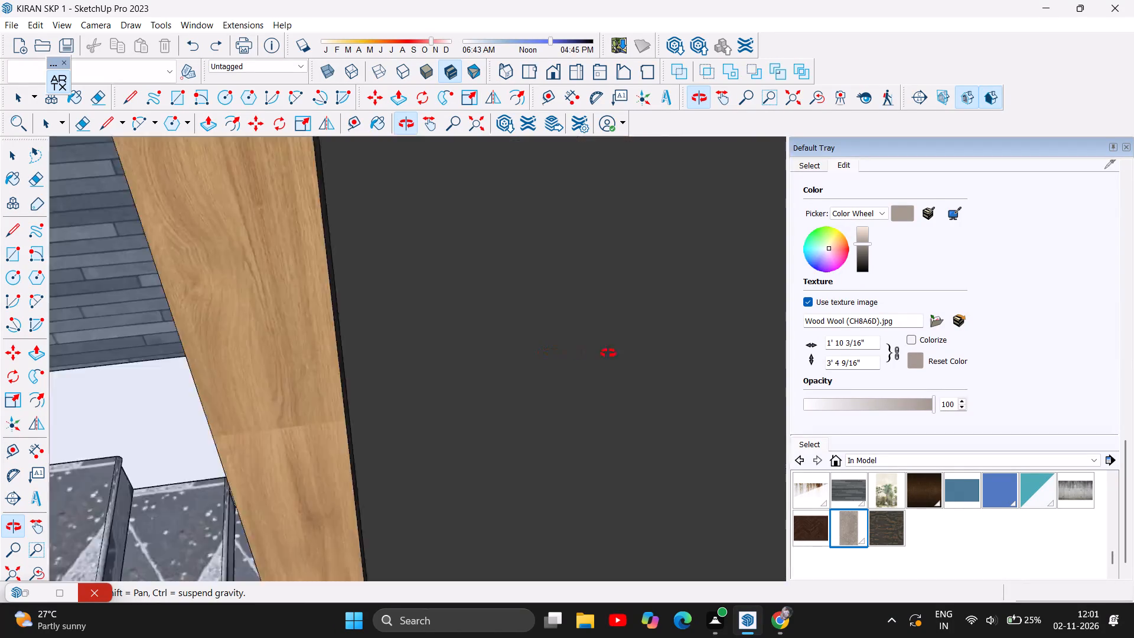
pyautogui.moveTo(608, 353); pyautogui.dragTo(706, 340)
pyautogui.moveTo(248, 423); pyautogui.dragTo(0, 434)
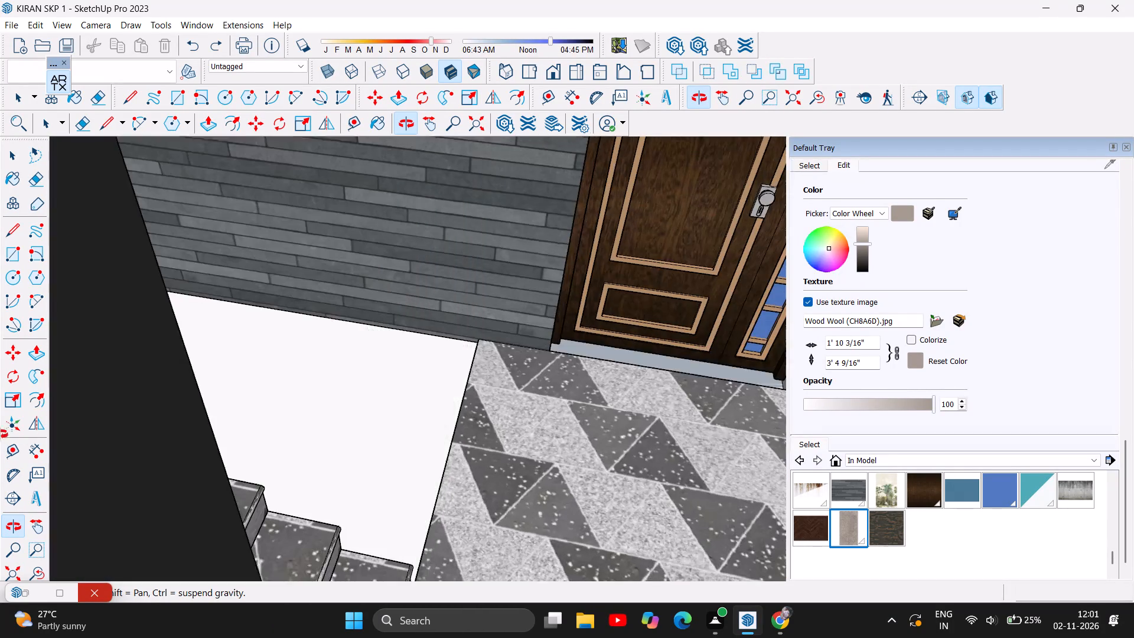
pyautogui.moveTo(0, 434); pyautogui.dragTo(0, 429)
pyautogui.moveTo(0, 419); pyautogui.dragTo(0, 414)
pyautogui.moveTo(535, 385); pyautogui.dragTo(256, 258)
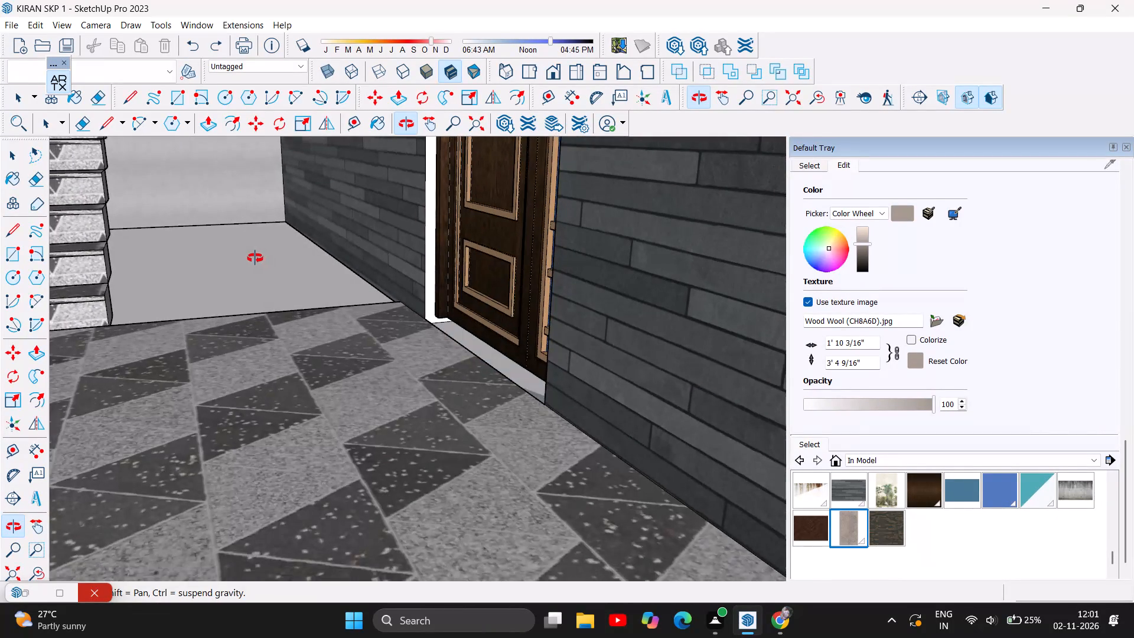
# Examine the porch's inner walls around the door, including the stone cladding and its corner with the side wall.
pyautogui.scroll(-4, 255, 258)
pyautogui.moveTo(262, 268); pyautogui.dragTo(523, 302)
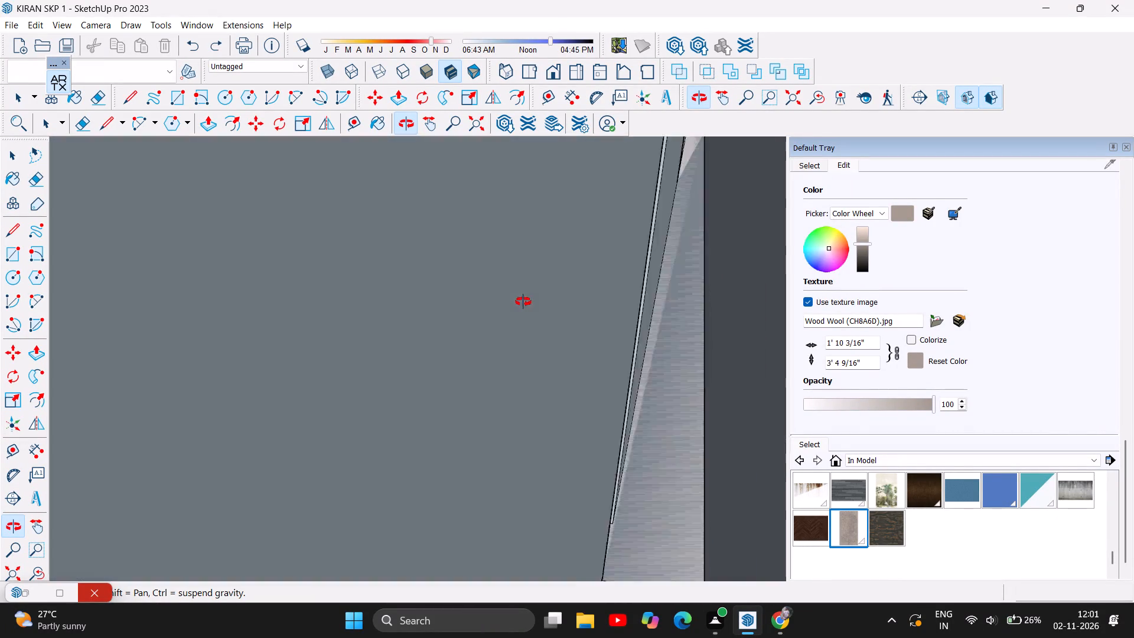
pyautogui.moveTo(523, 302); pyautogui.dragTo(526, 302)
pyautogui.moveTo(294, 323); pyautogui.dragTo(372, 323)
pyautogui.scroll(-2, 375, 323)
pyautogui.scroll(-6, 537, 397)
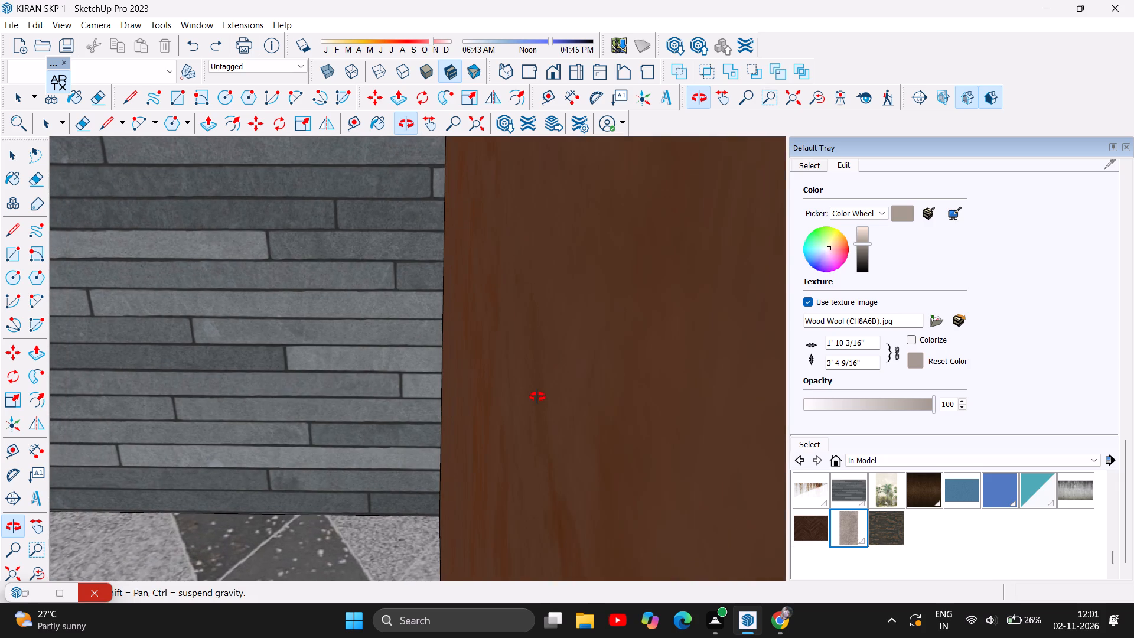
pyautogui.moveTo(289, 390); pyautogui.dragTo(485, 367)
pyautogui.scroll(-1, 480, 379)
pyautogui.moveTo(344, 420); pyautogui.dragTo(455, 415)
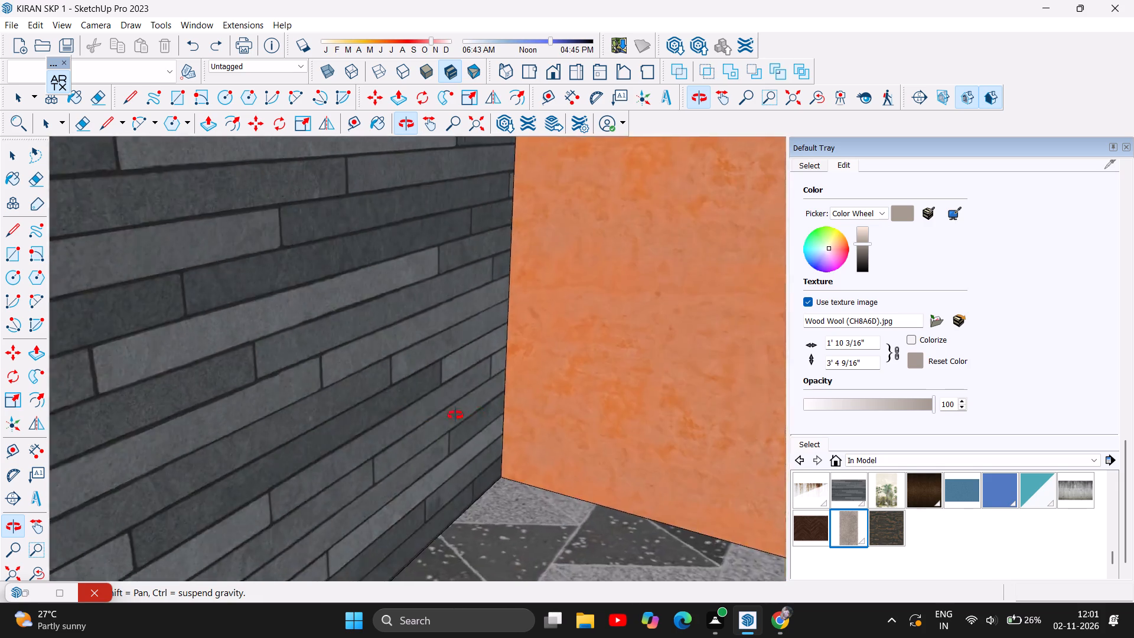
pyautogui.moveTo(455, 415); pyautogui.dragTo(830, 418)
pyautogui.moveTo(195, 311); pyautogui.dragTo(872, 516)
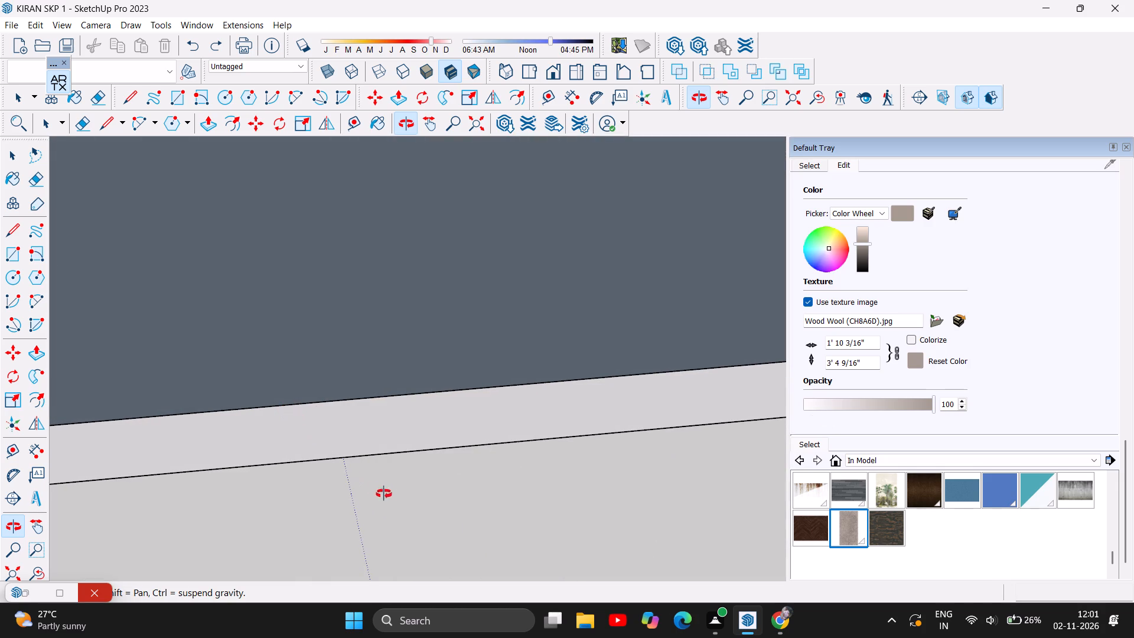
# Review the house from outside, covering the terrace, glass railing, plain side wall and front elevation.
pyautogui.scroll(-2, 399, 496)
pyautogui.scroll(-10, 522, 519)
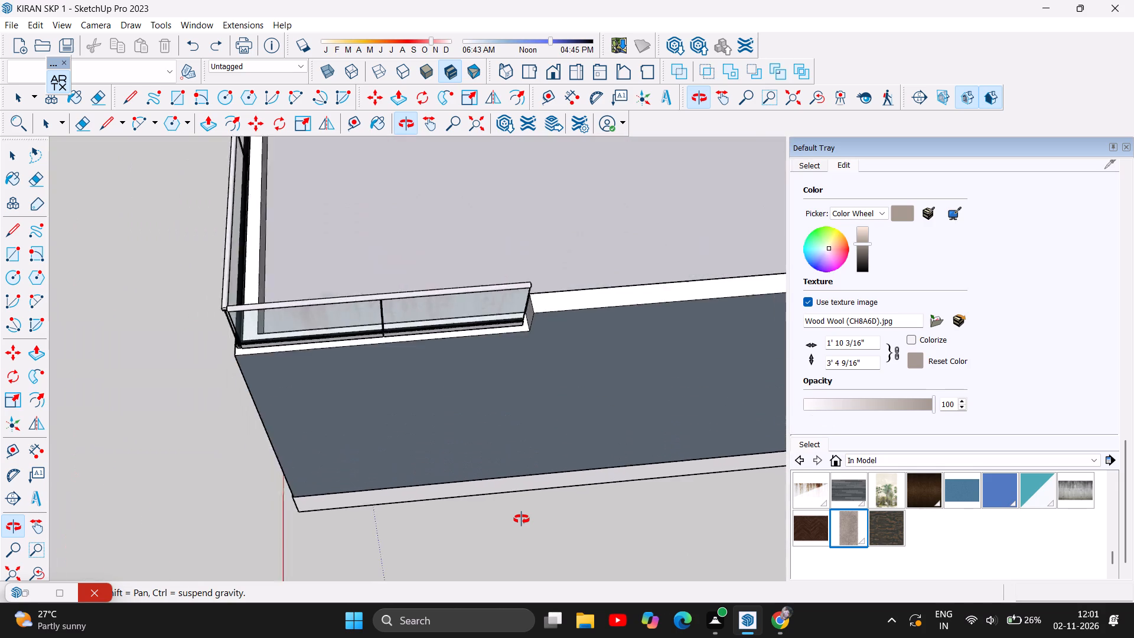
pyautogui.scroll(-2, 522, 519)
pyautogui.scroll(1, 522, 519)
pyautogui.scroll(-6, 522, 519)
pyautogui.moveTo(550, 399); pyautogui.dragTo(535, 359)
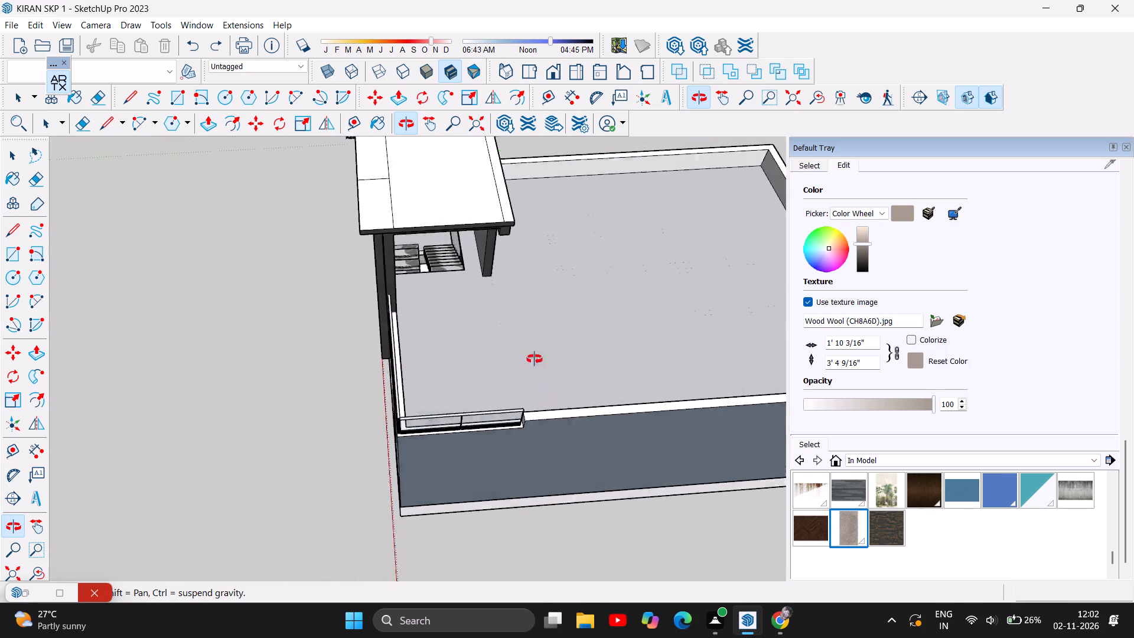
pyautogui.moveTo(535, 359); pyautogui.dragTo(692, 188)
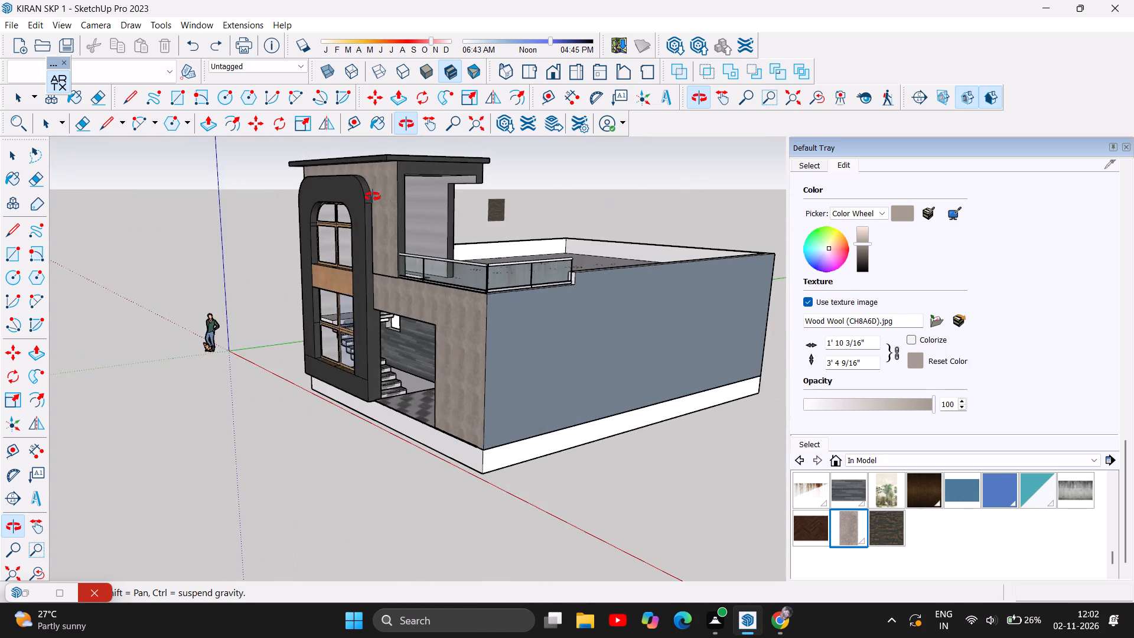
pyautogui.moveTo(373, 197); pyautogui.dragTo(562, 194)
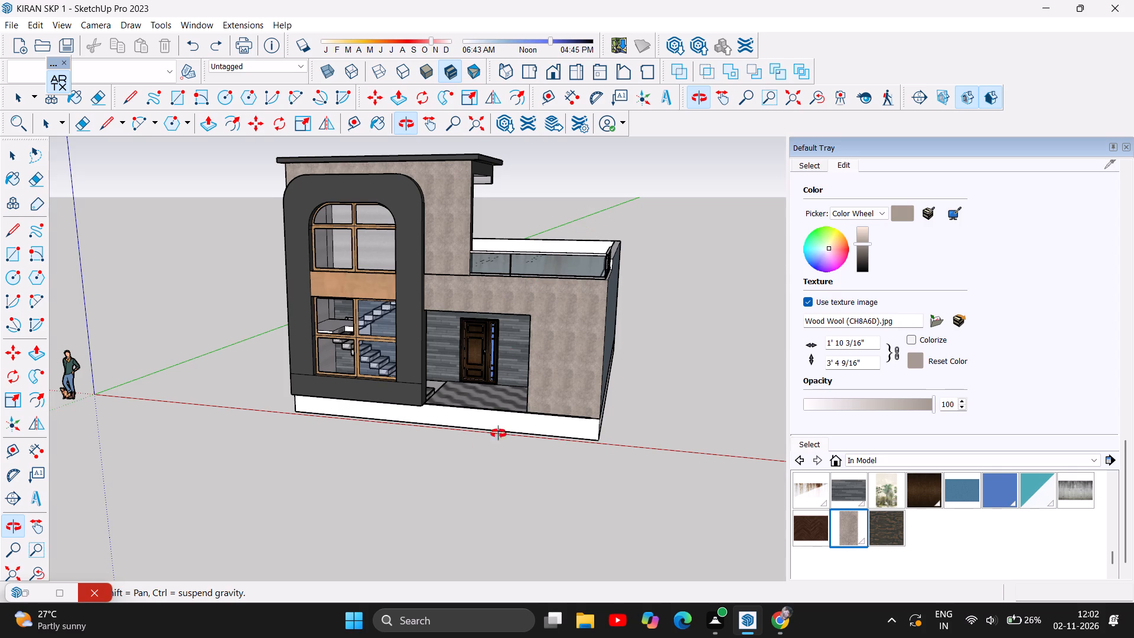
# Inspect the front facade from below the white plinth and from above the entrance and terrace.
pyautogui.scroll(3, 485, 448)
pyautogui.moveTo(504, 418); pyautogui.dragTo(724, 337)
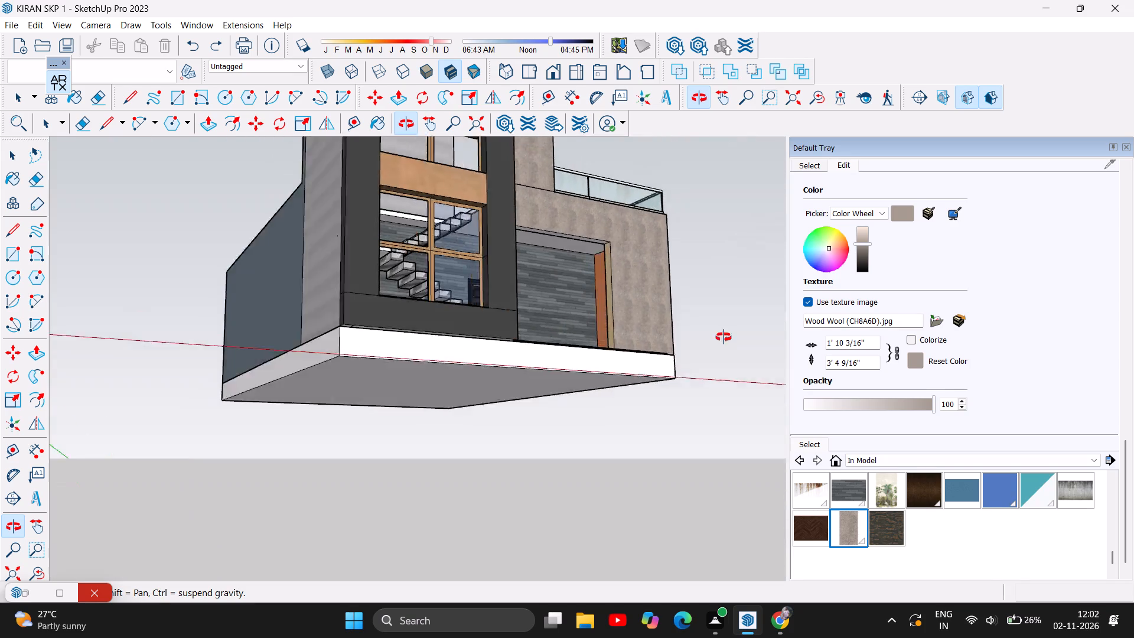
pyautogui.moveTo(724, 337); pyautogui.dragTo(540, 528)
pyautogui.click(540, 526)
pyautogui.scroll(3, 478, 188)
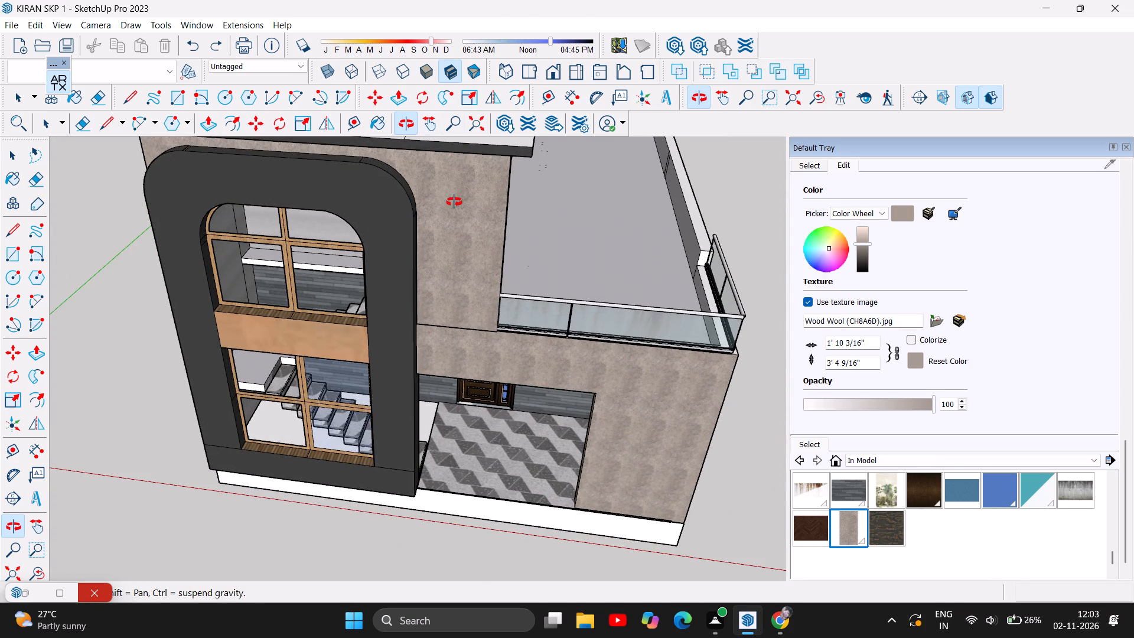
pyautogui.scroll(2, 449, 184)
pyautogui.moveTo(507, 218); pyautogui.dragTo(478, 146)
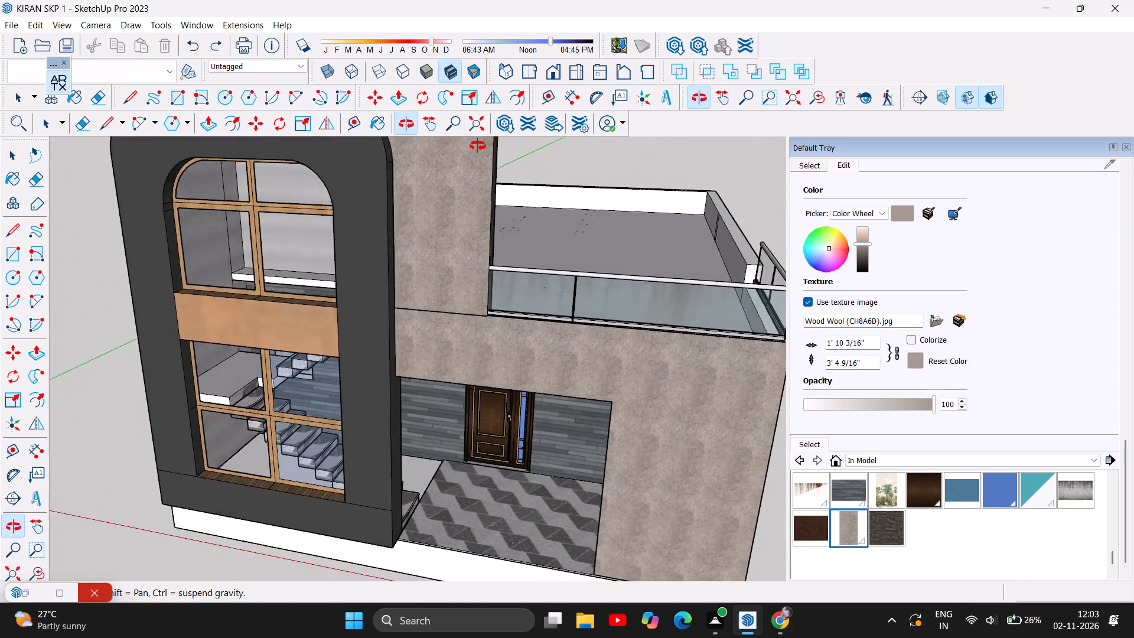
pyautogui.moveTo(478, 146); pyautogui.dragTo(480, 146)
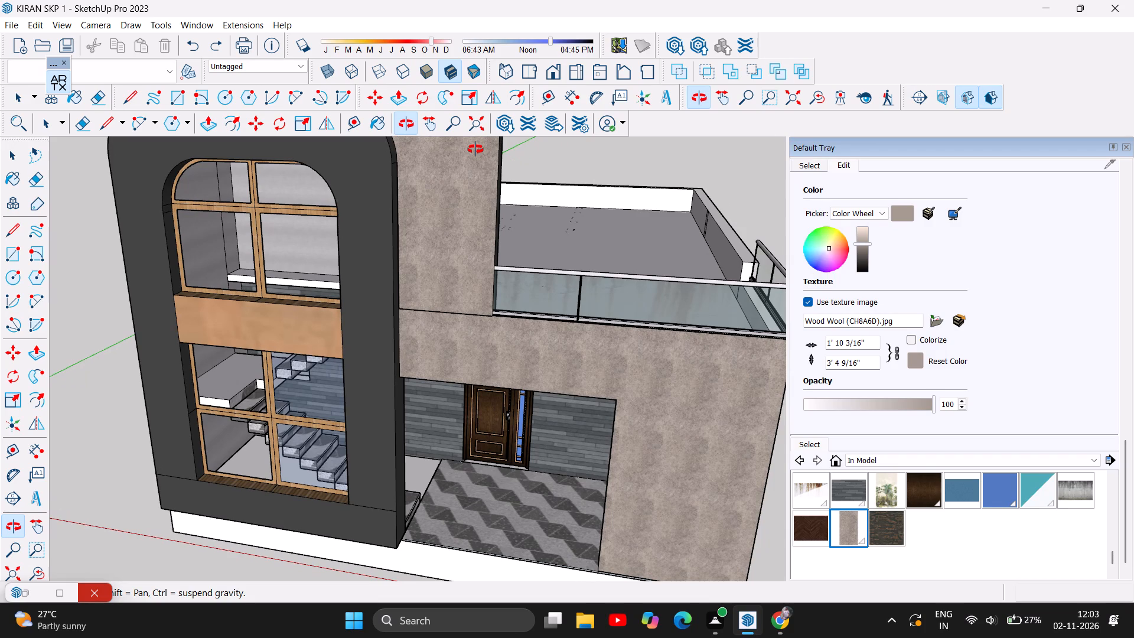
# Compare the Wood Wool front, arched frame, plain side wall and white plinth from the front corner.
pyautogui.scroll(-1, 452, 367)
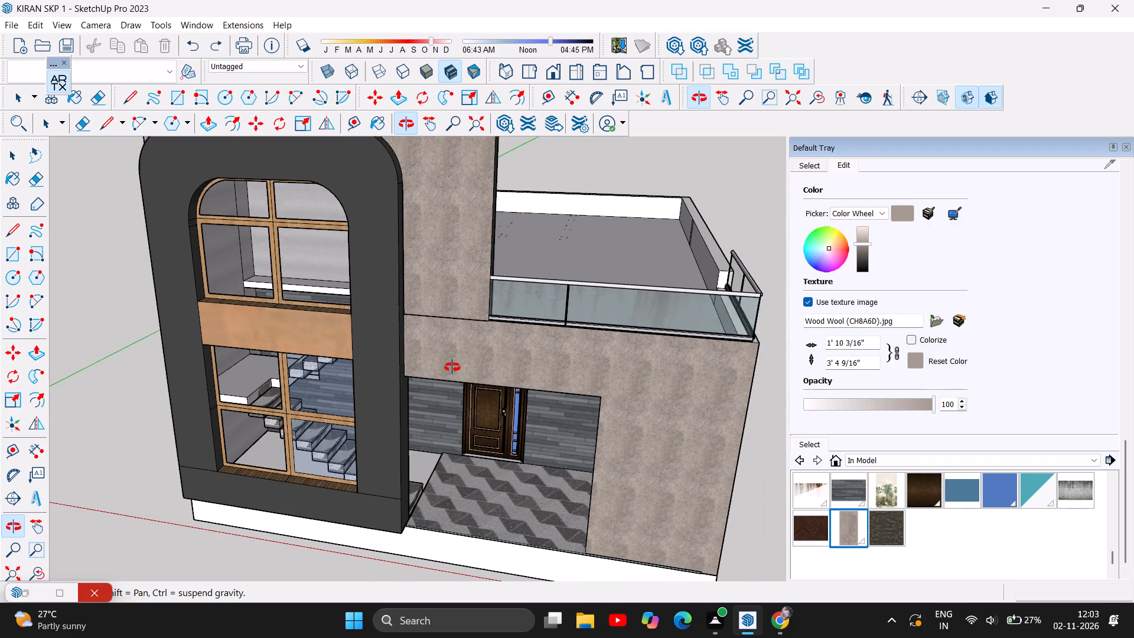
pyautogui.scroll(-4, 452, 367)
pyautogui.moveTo(532, 433); pyautogui.dragTo(502, 378)
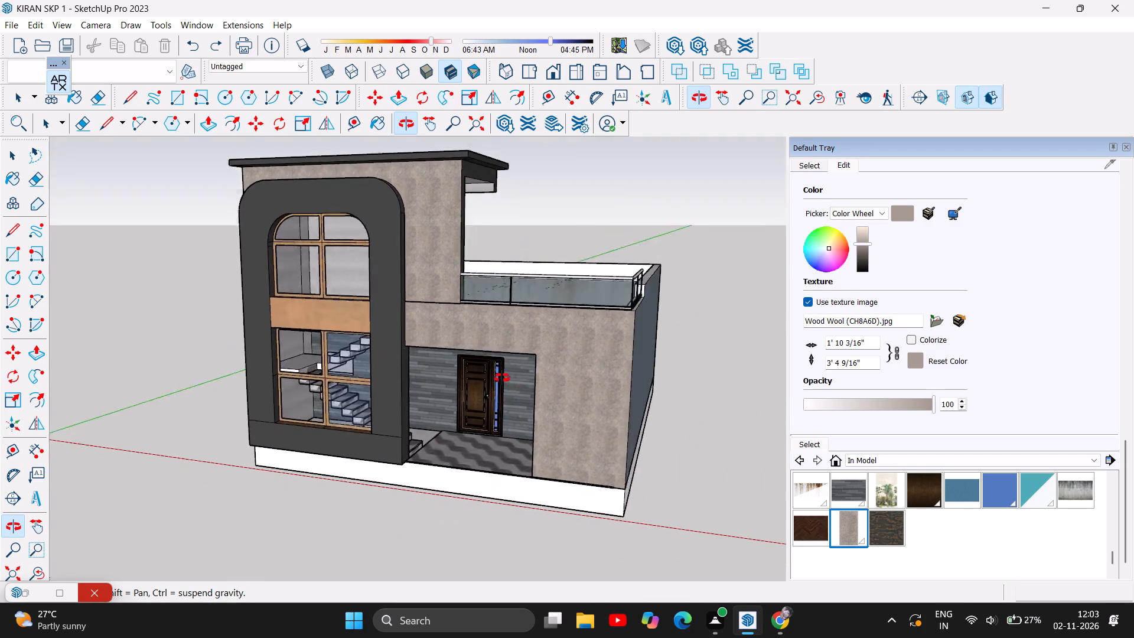
pyautogui.moveTo(502, 378); pyautogui.dragTo(431, 343)
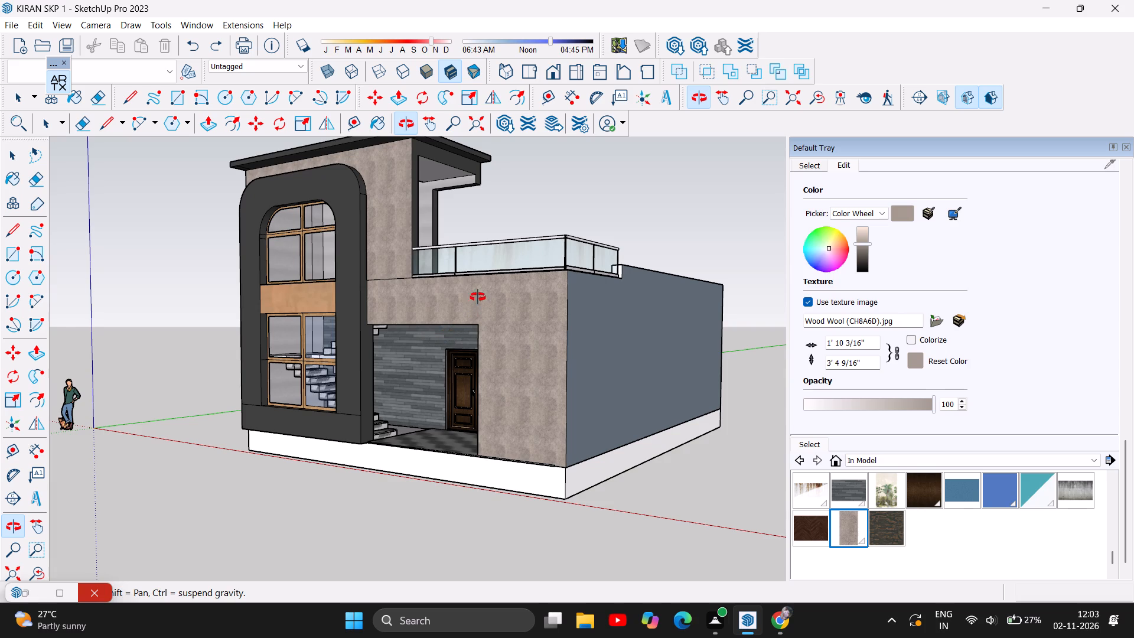
pyautogui.scroll(2, 483, 287)
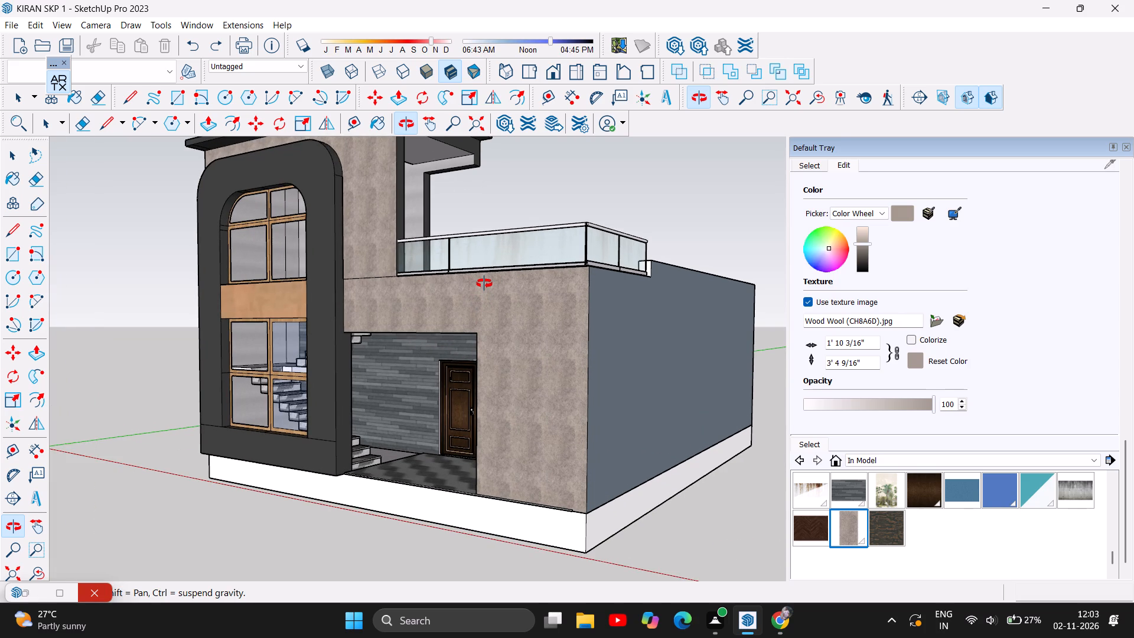
pyautogui.scroll(-2, 570, 472)
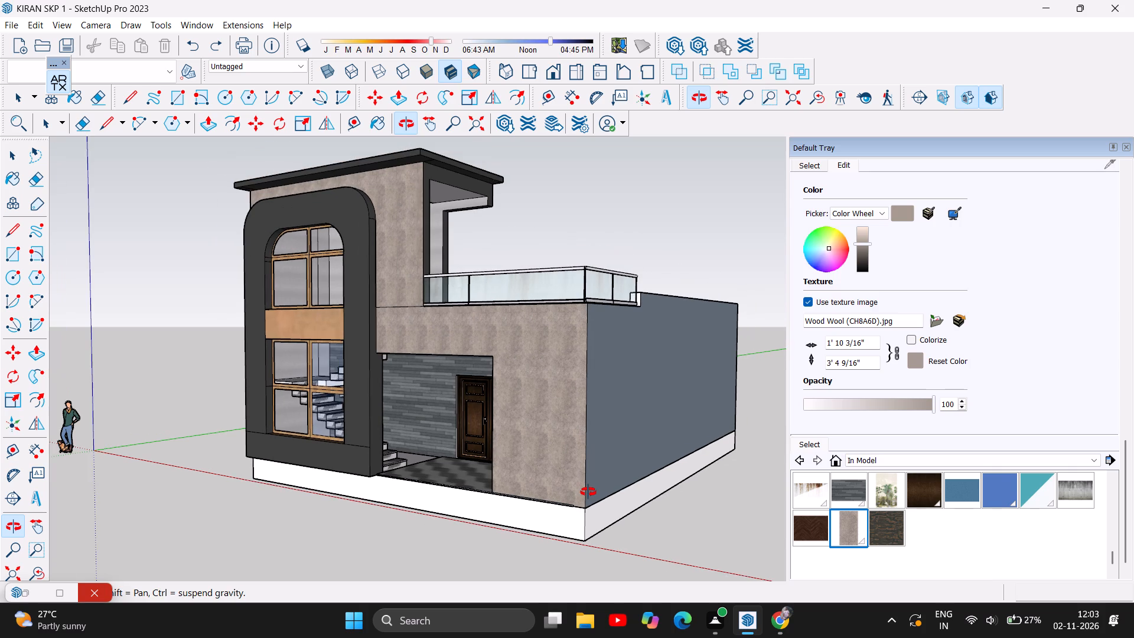
pyautogui.scroll(2, 582, 422)
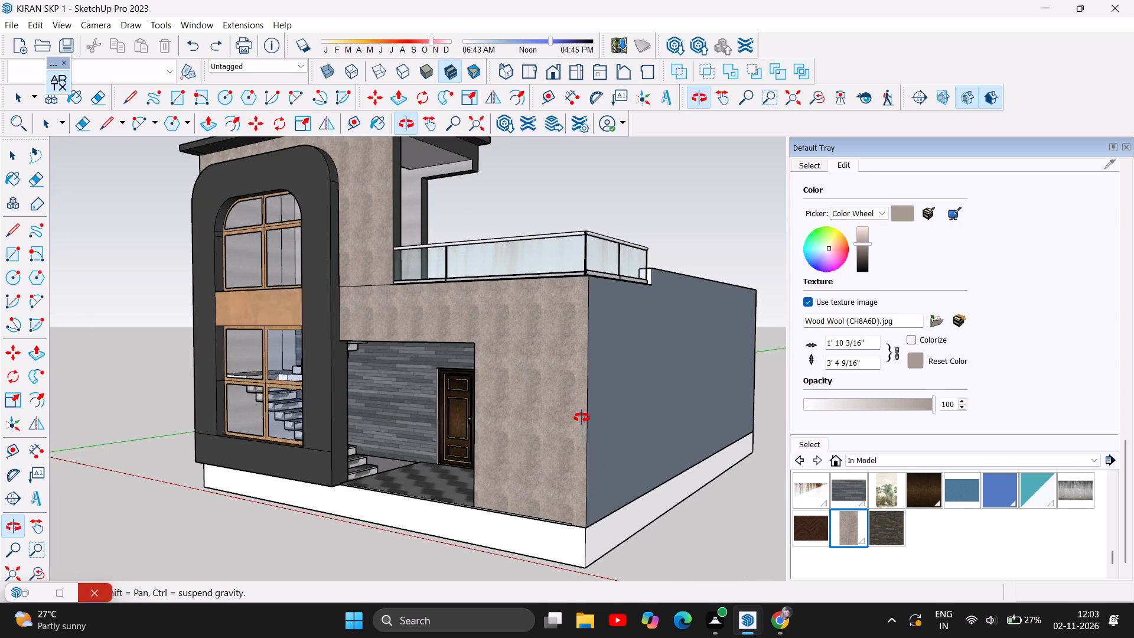
pyautogui.scroll(1, 581, 411)
pyautogui.scroll(-4, 583, 412)
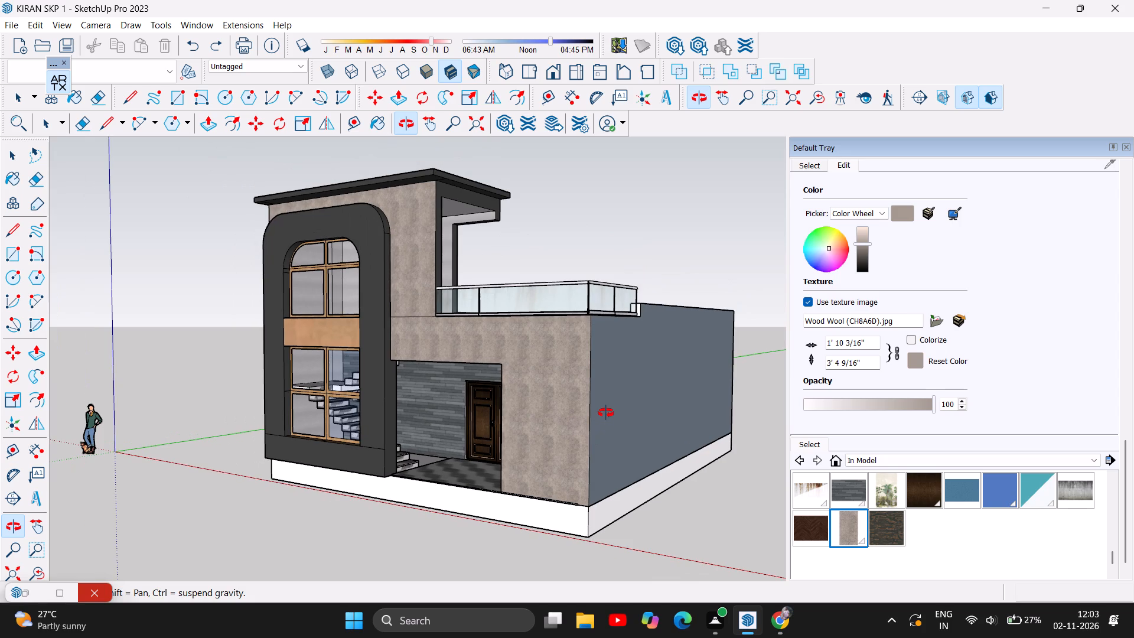
pyautogui.moveTo(469, 421); pyautogui.dragTo(511, 415)
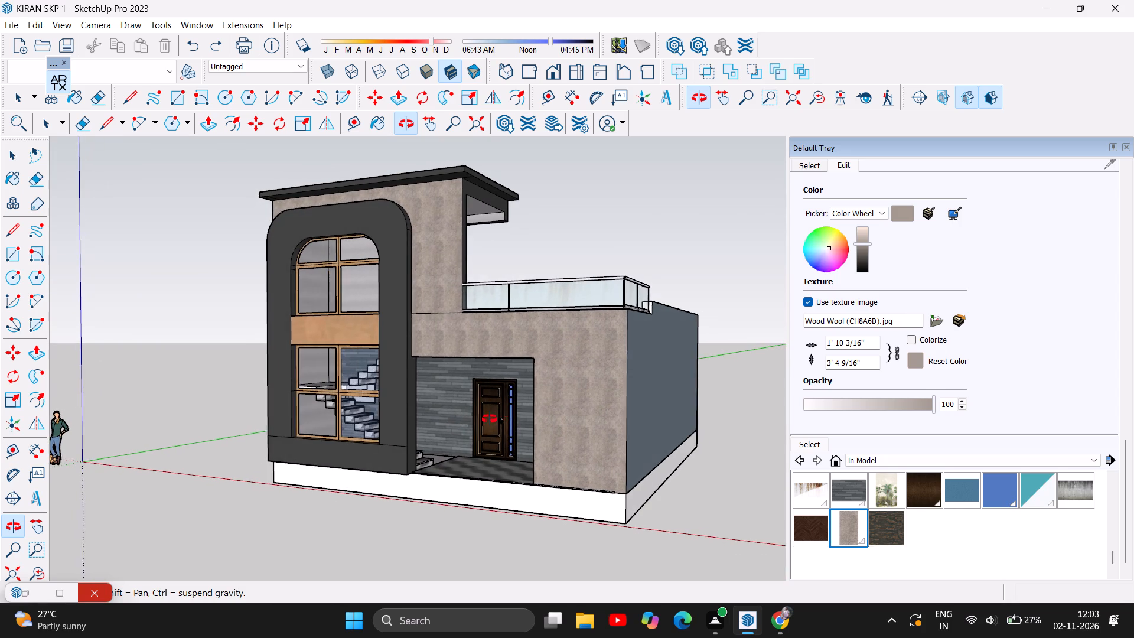
# Pick the dark weathered 800 mm texture for painting and study the plain side wall and white plinth from the front corner.
pyautogui.click(887, 539)
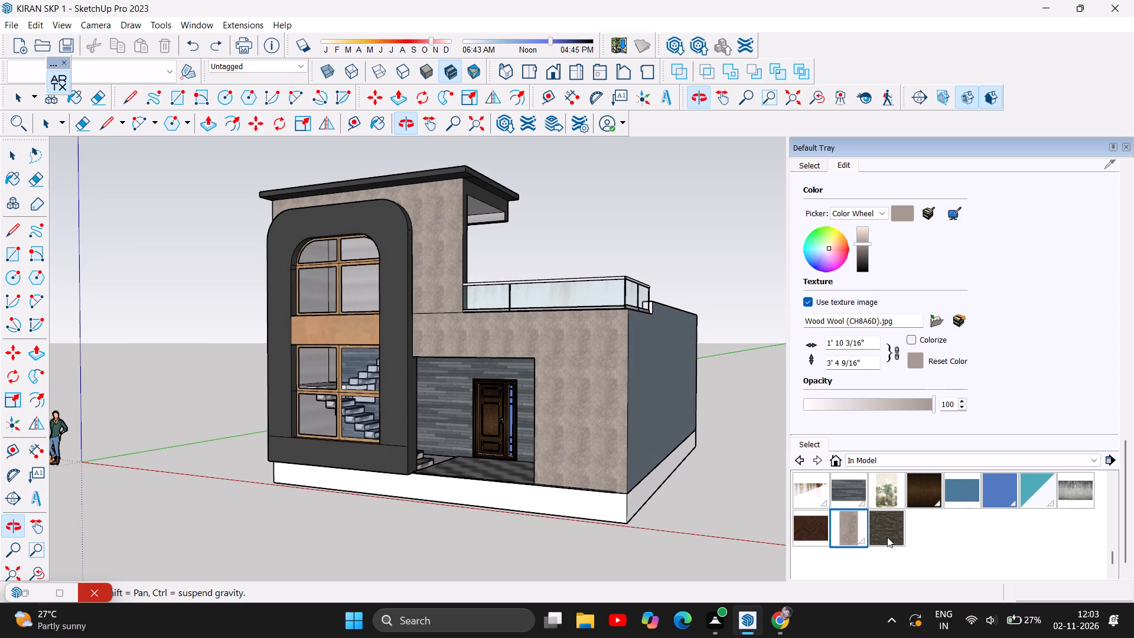
pyautogui.scroll(1, 995, 546)
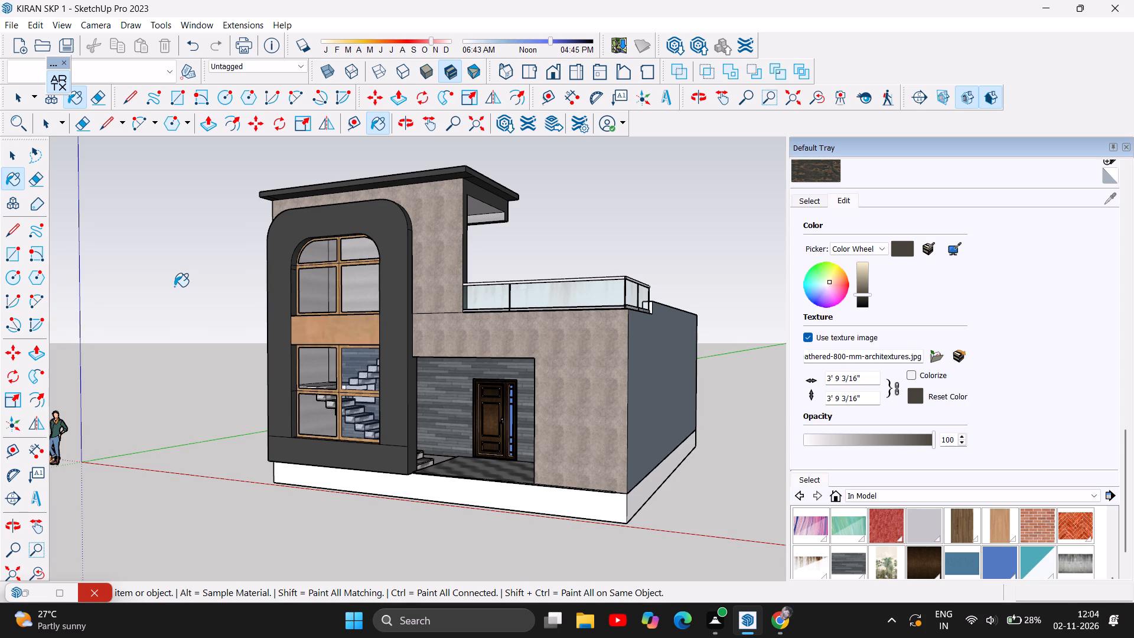
pyautogui.scroll(-1, 331, 343)
pyautogui.scroll(1, 649, 466)
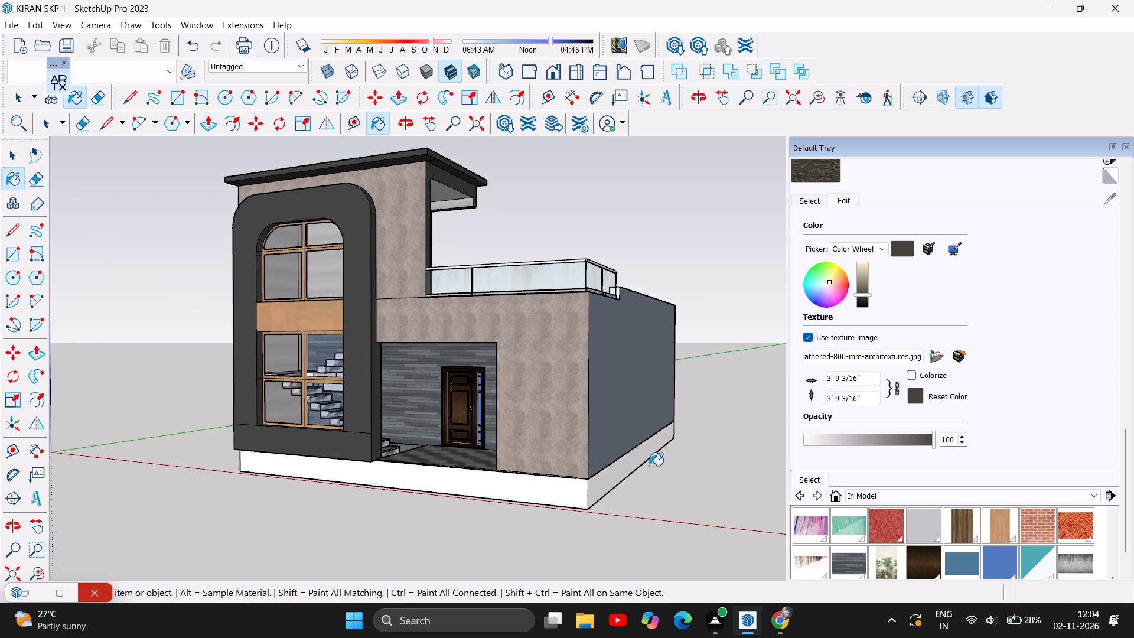
pyautogui.scroll(1, 649, 466)
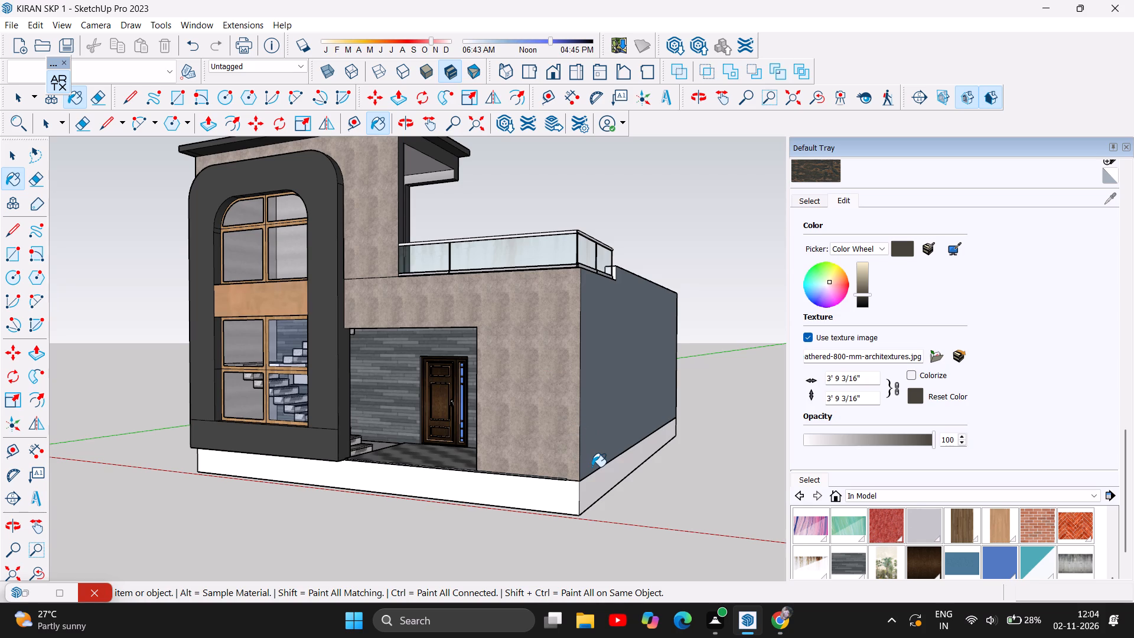
pyautogui.scroll(2, 592, 467)
pyautogui.scroll(-4, 348, 525)
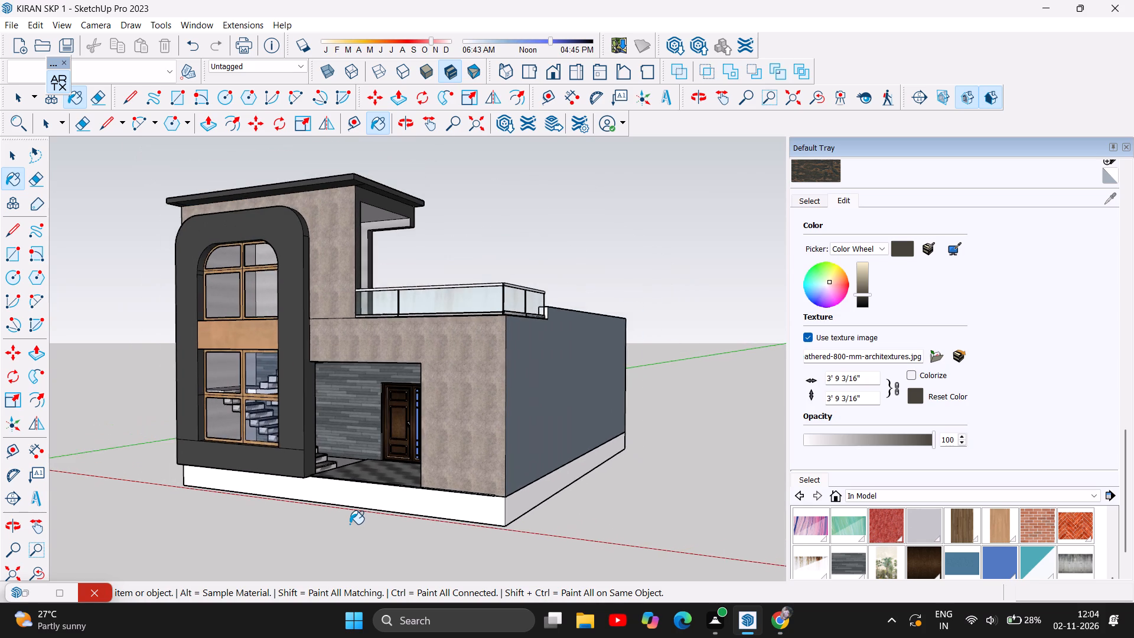
pyautogui.scroll(-1, 350, 524)
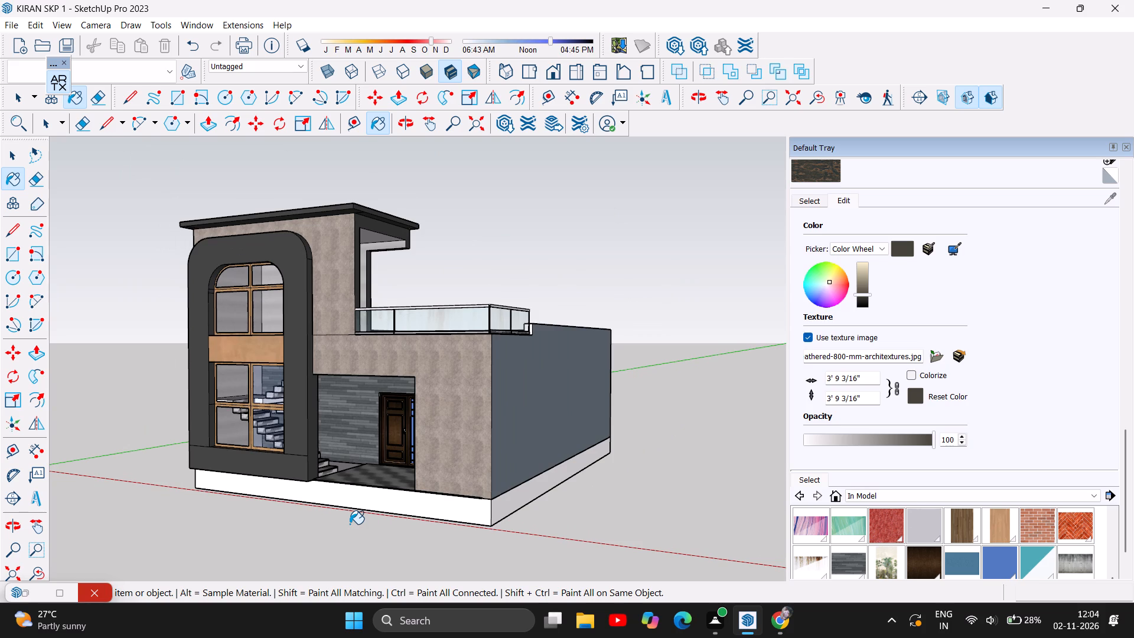
pyautogui.scroll(1, 565, 469)
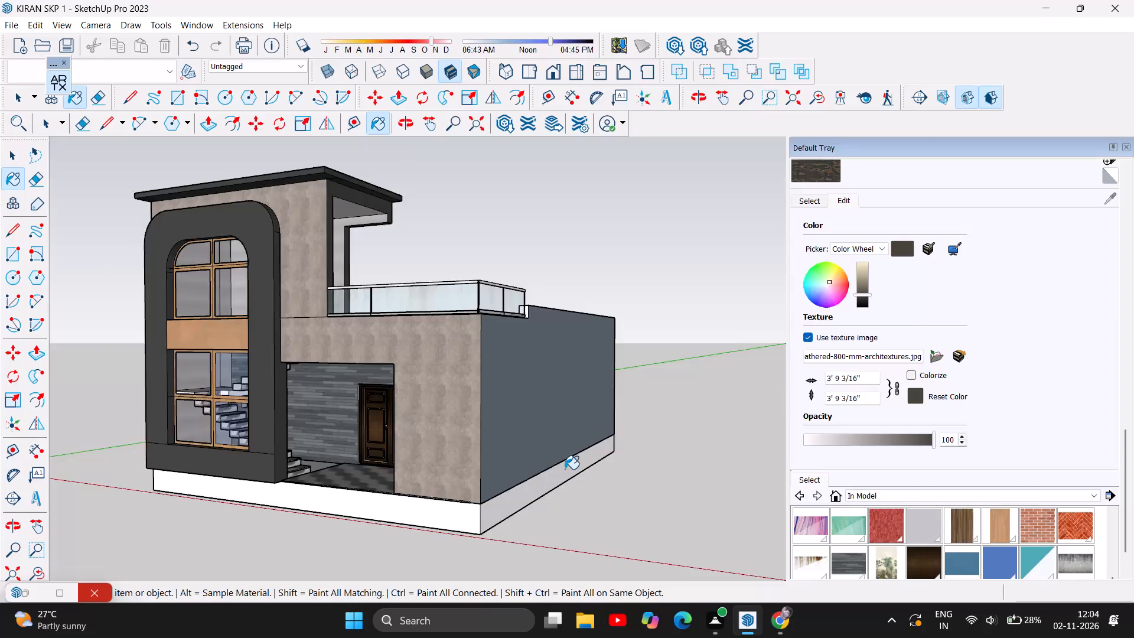
pyautogui.scroll(2, 565, 469)
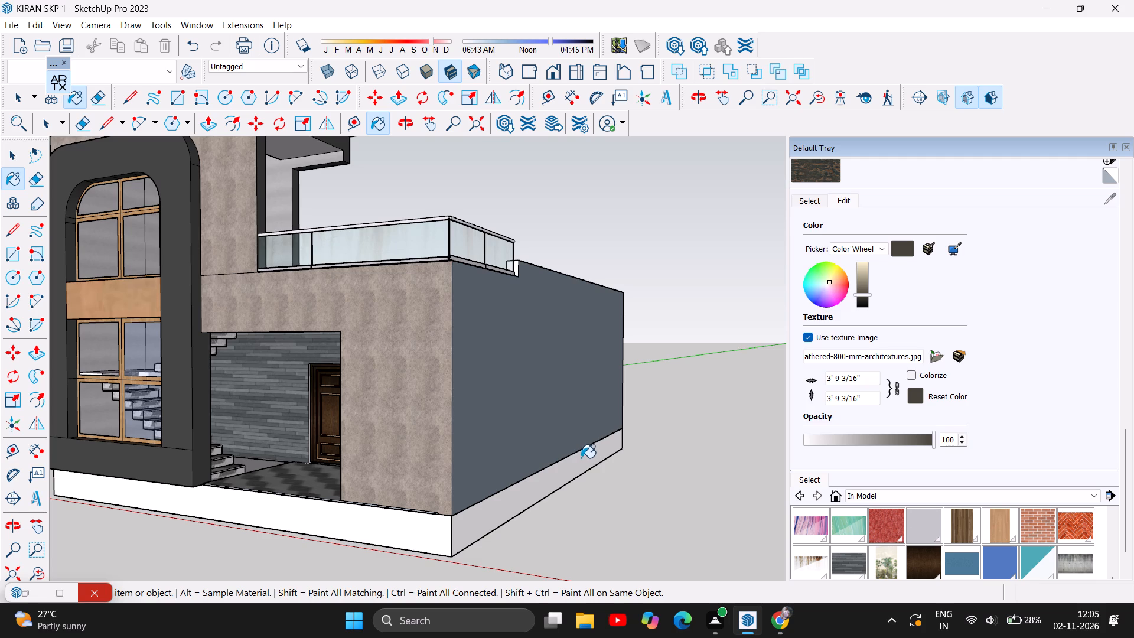
pyautogui.scroll(1, 592, 464)
pyautogui.scroll(-2, 667, 463)
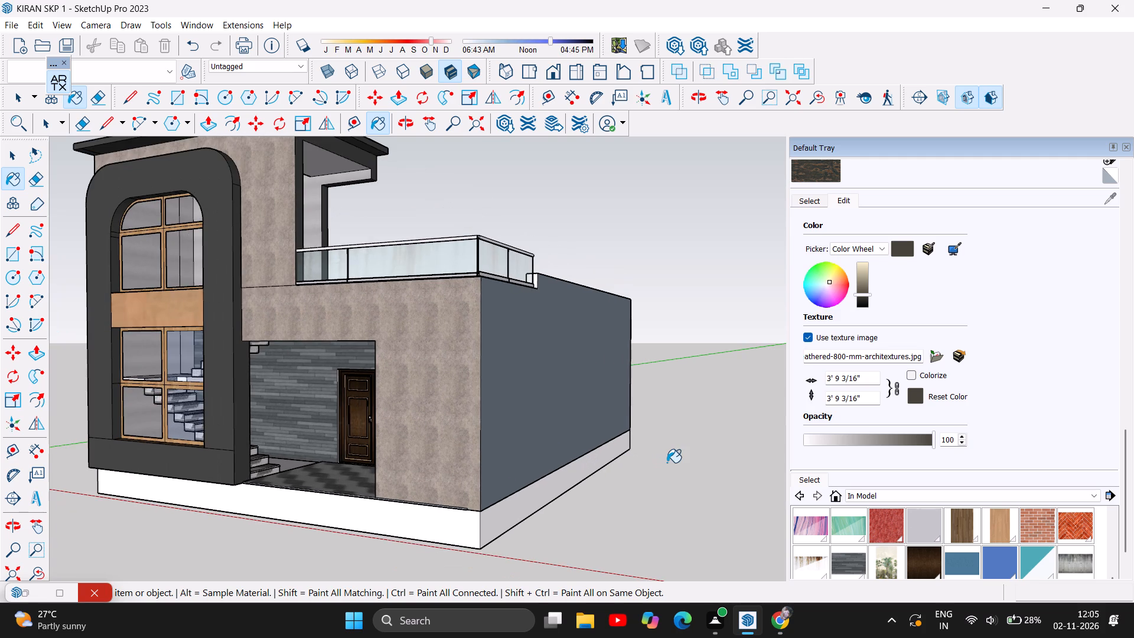
pyautogui.scroll(-4, 667, 463)
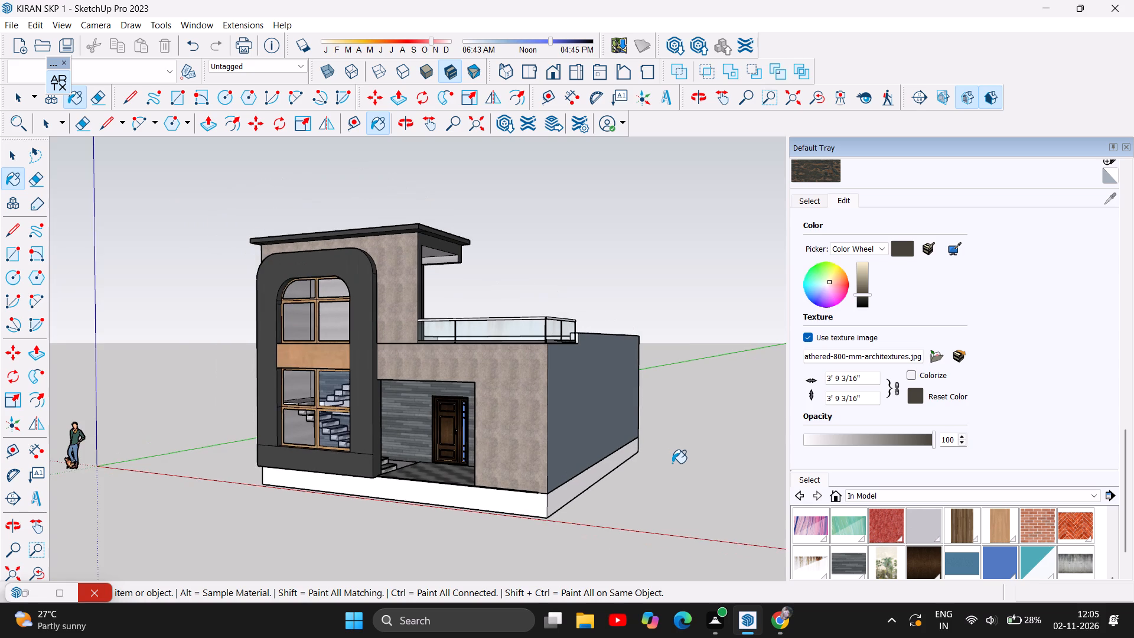
pyautogui.scroll(1, 672, 463)
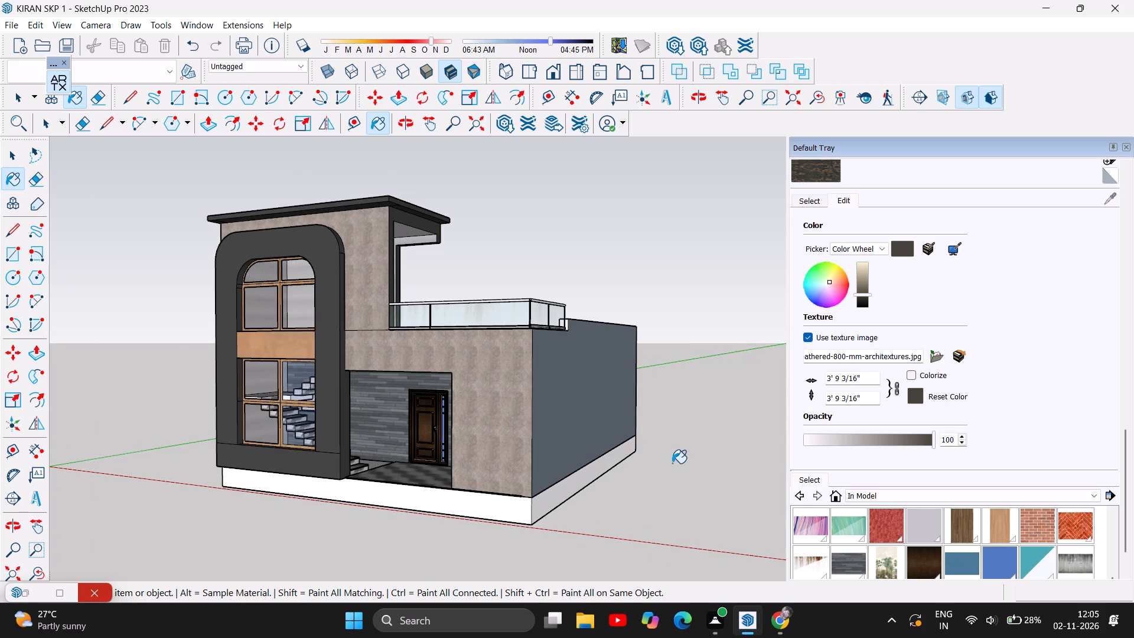
pyautogui.scroll(-3, 667, 466)
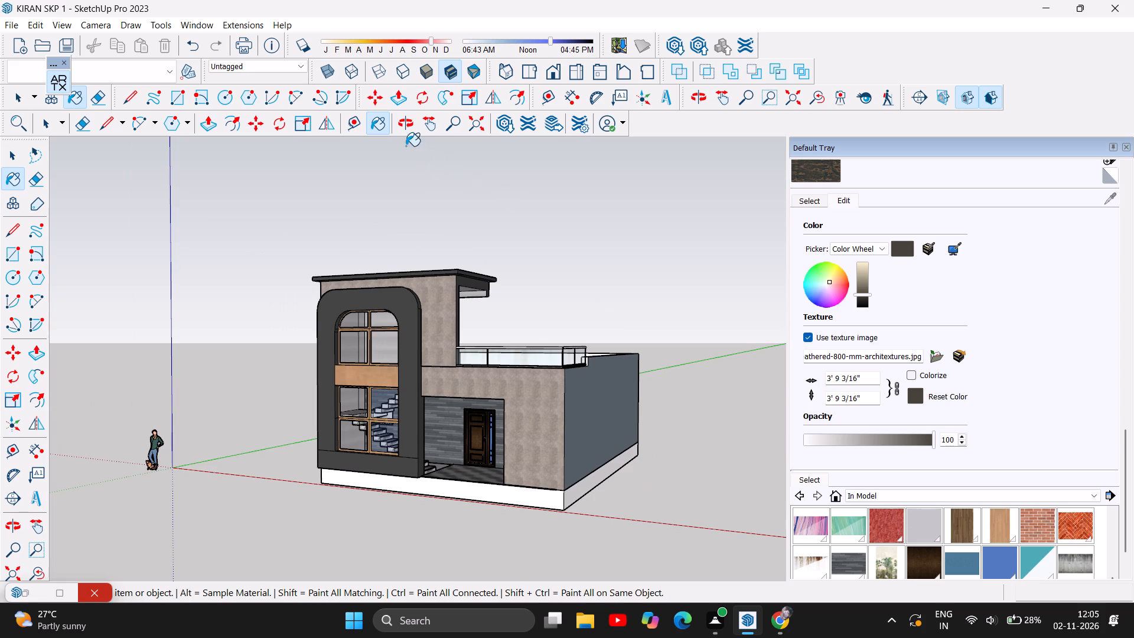
# Examine the front elevation and the porch entrance, including the door, stone cladding and surrounding Wood Wool walls.
pyautogui.click(403, 126)
pyautogui.moveTo(656, 351); pyautogui.dragTo(731, 372)
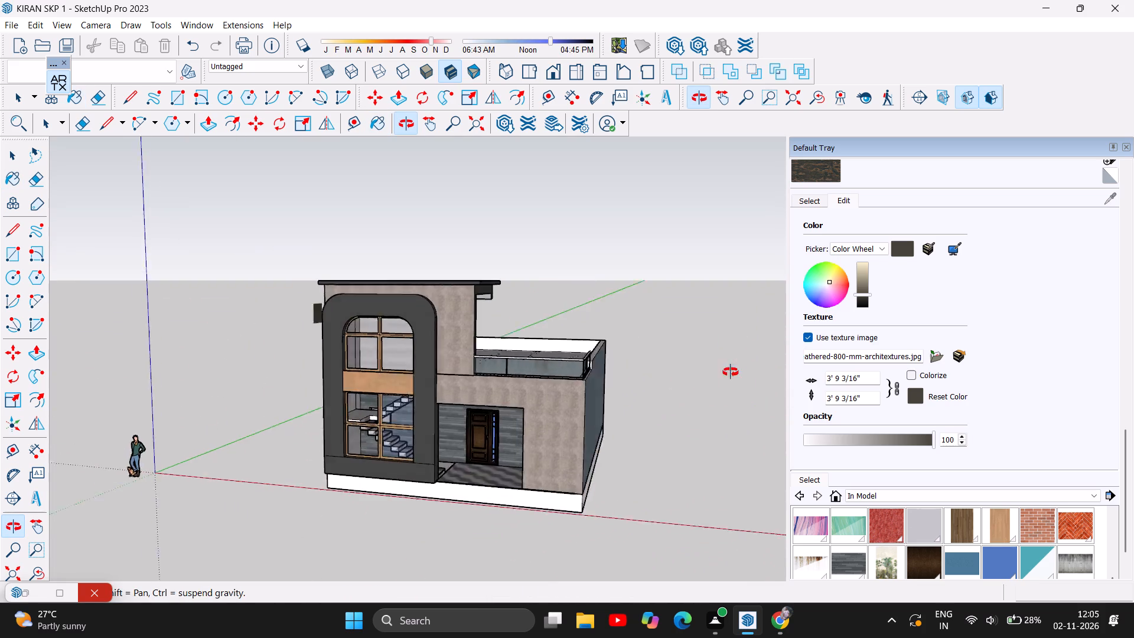
pyautogui.moveTo(731, 372); pyautogui.dragTo(627, 386)
pyautogui.moveTo(295, 375); pyautogui.dragTo(434, 344)
pyautogui.scroll(4, 524, 431)
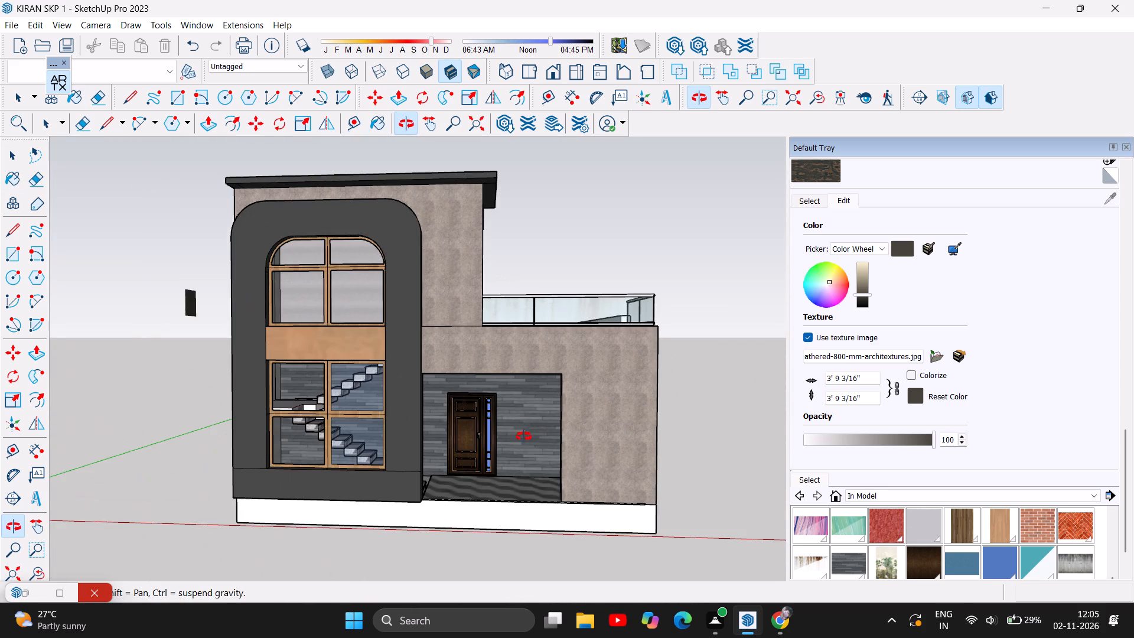
pyautogui.scroll(1, 519, 481)
pyautogui.moveTo(524, 470); pyautogui.dragTo(484, 463)
pyautogui.scroll(5, 459, 444)
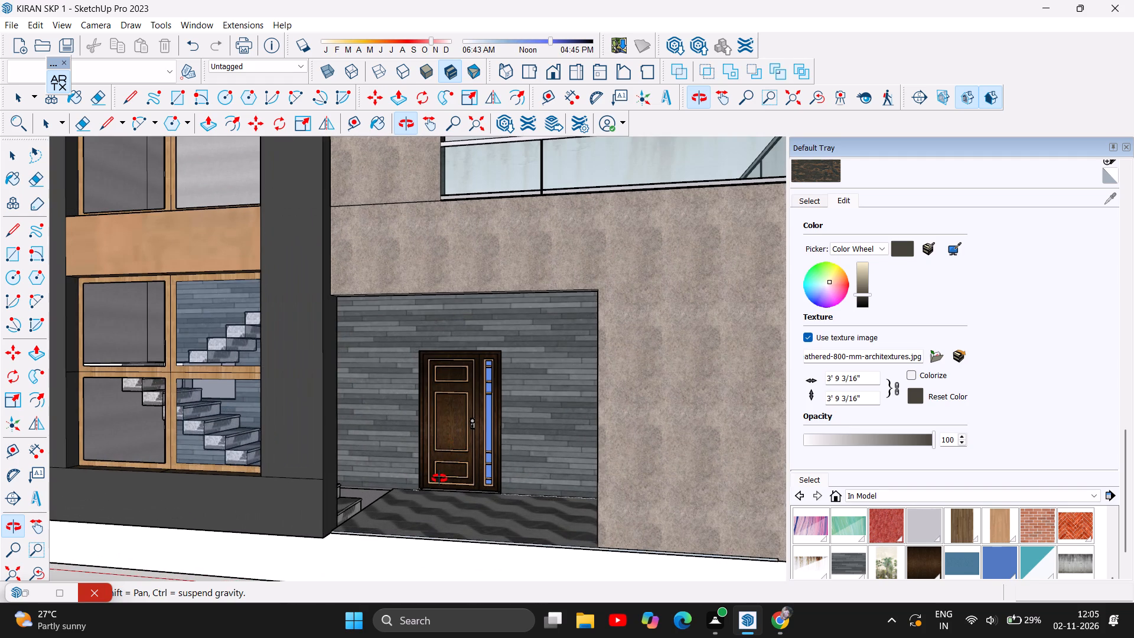
pyautogui.scroll(2, 439, 479)
pyautogui.scroll(-4, 439, 479)
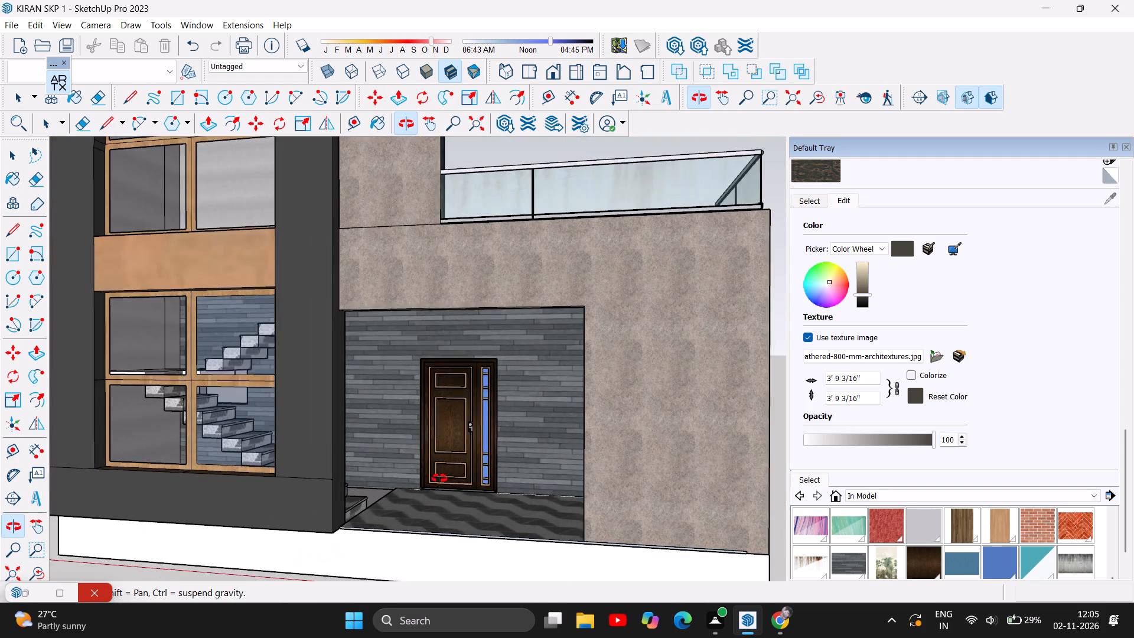
pyautogui.scroll(-6, 439, 479)
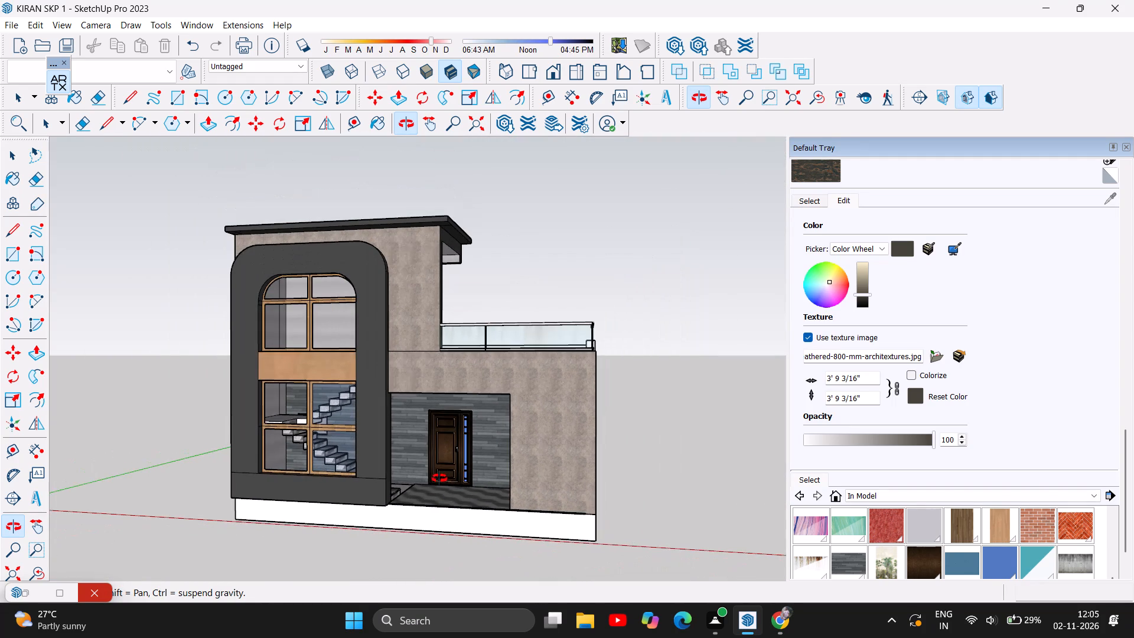
pyautogui.scroll(-2, 439, 479)
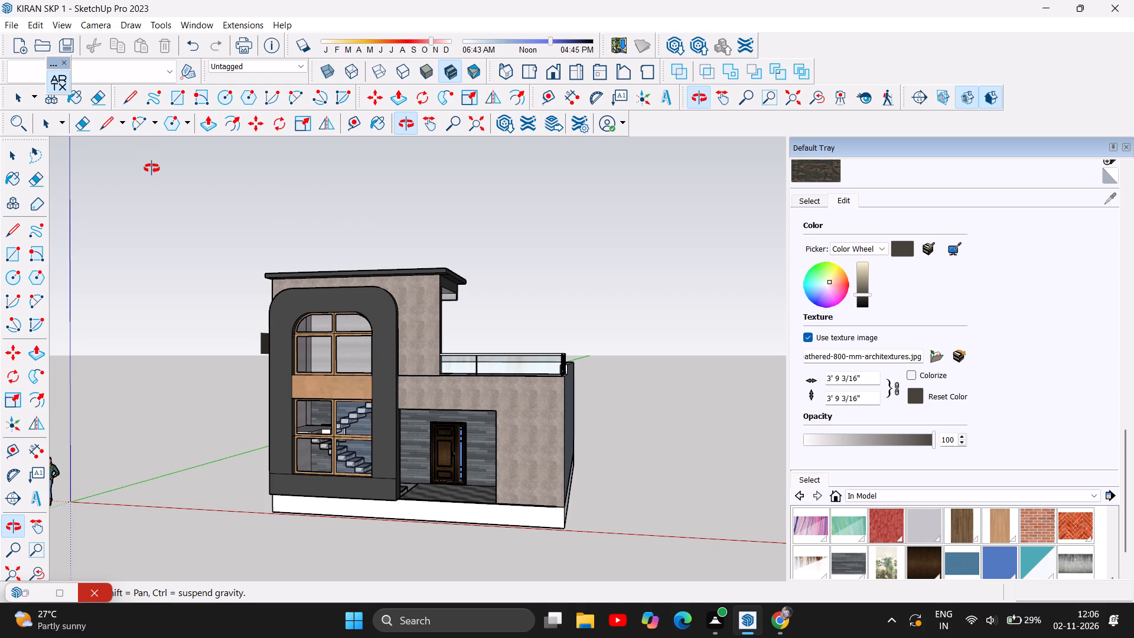
pyautogui.scroll(1, 452, 369)
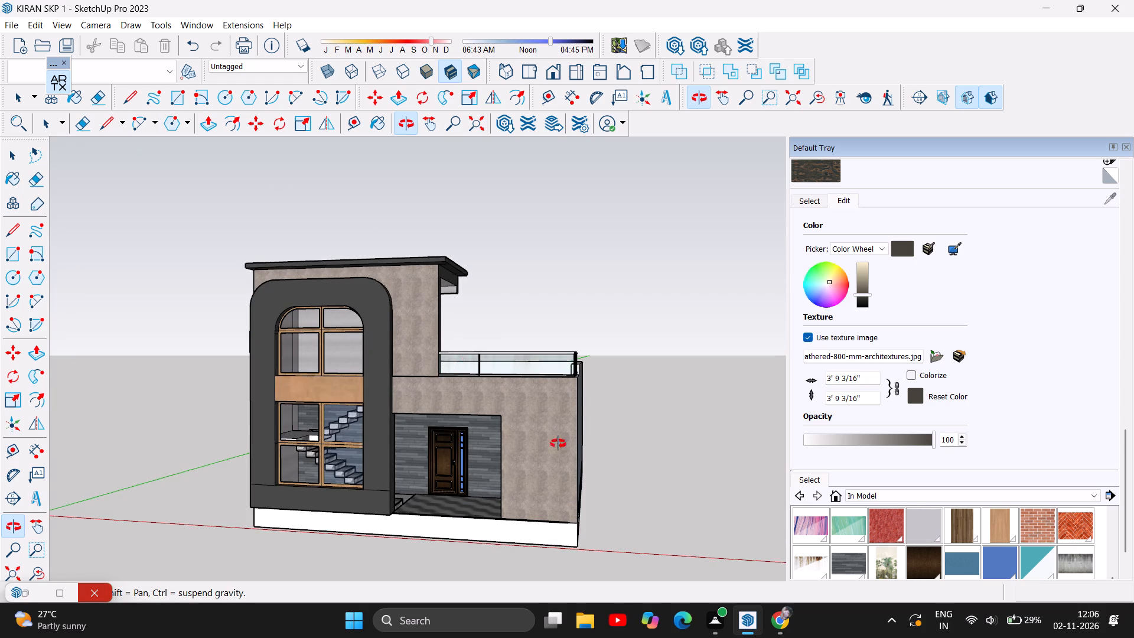
pyautogui.moveTo(647, 489); pyautogui.dragTo(637, 487)
pyautogui.scroll(1, 506, 537)
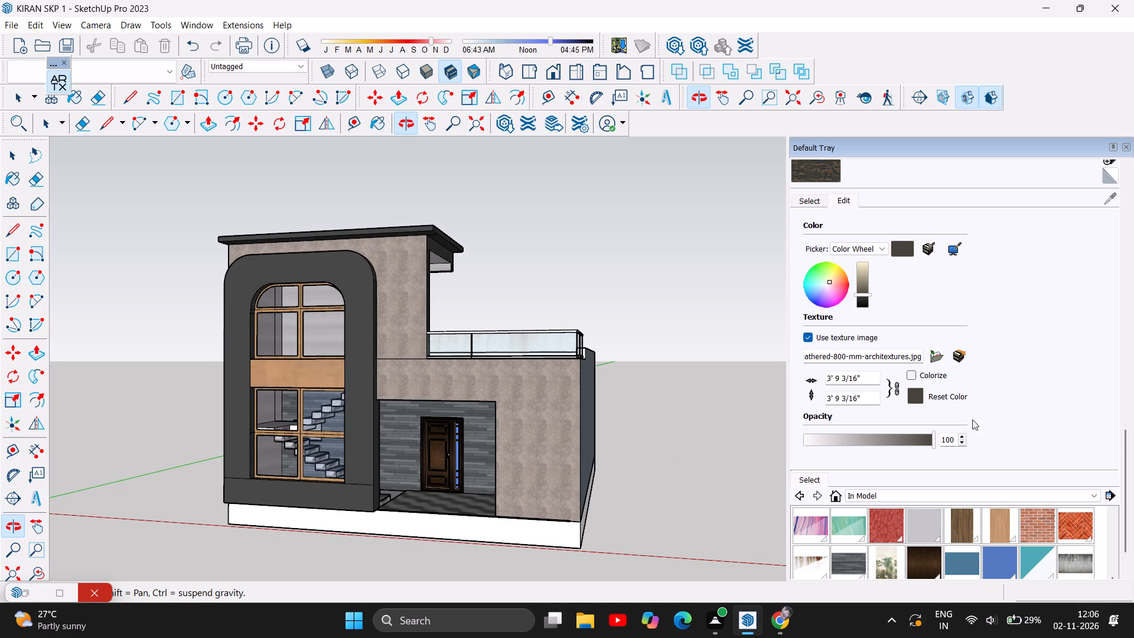
# Paint the lower front wall, upper front wall and band between the windows with the sand-coloured 1500 x 1662 mm (TE616Y) stone material.
pyautogui.scroll(-2, 1052, 529)
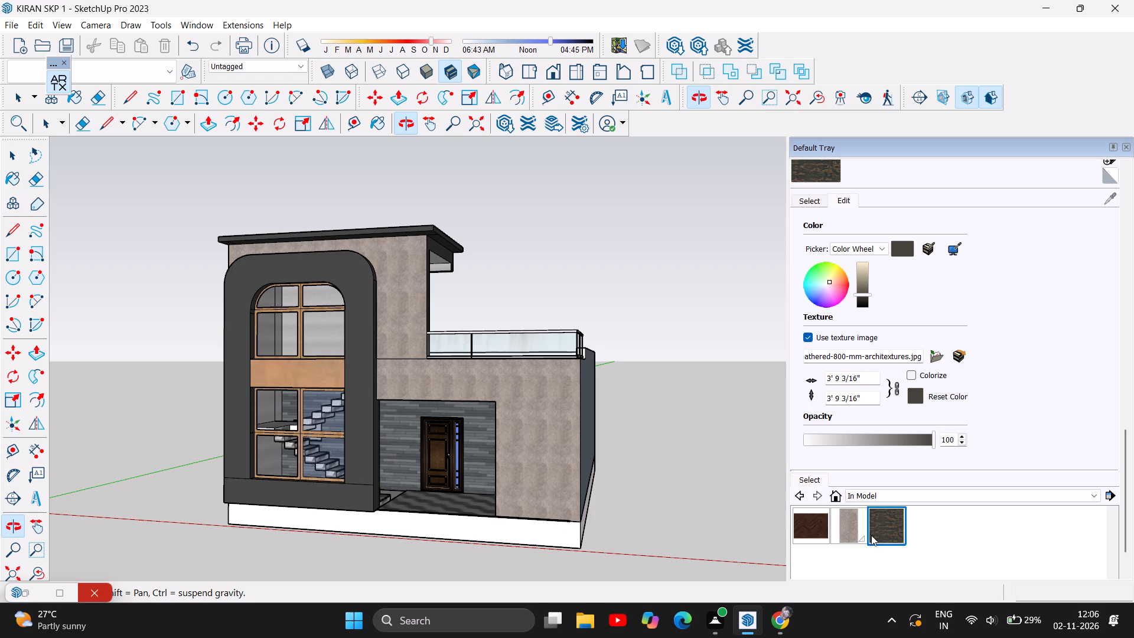
pyautogui.scroll(2, 869, 551)
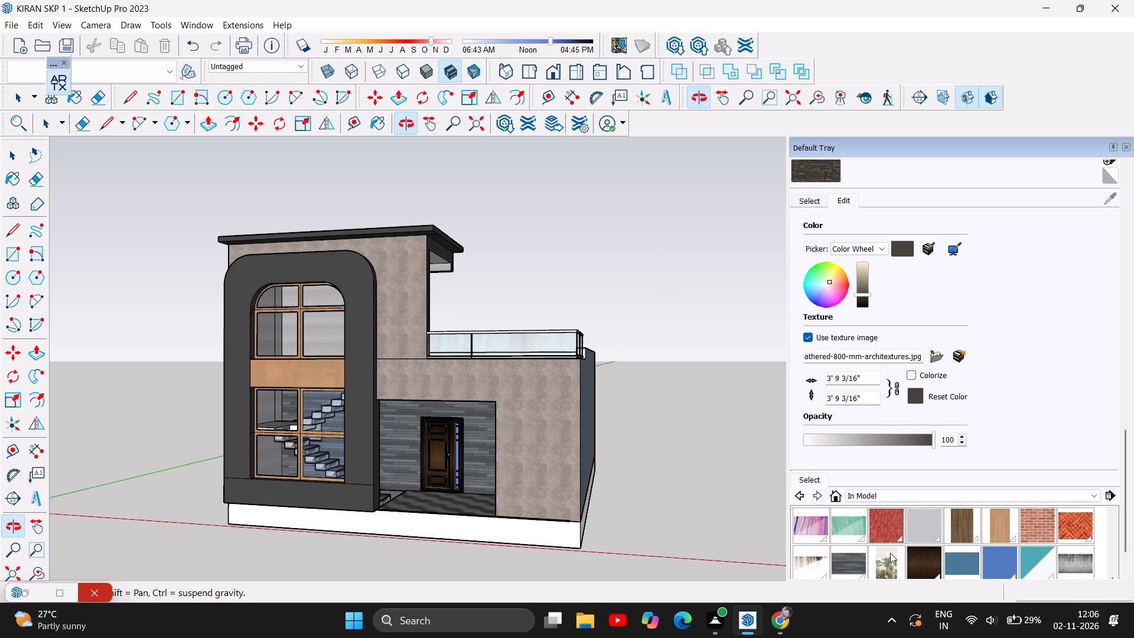
pyautogui.scroll(-2, 901, 572)
pyautogui.scroll(1, 850, 549)
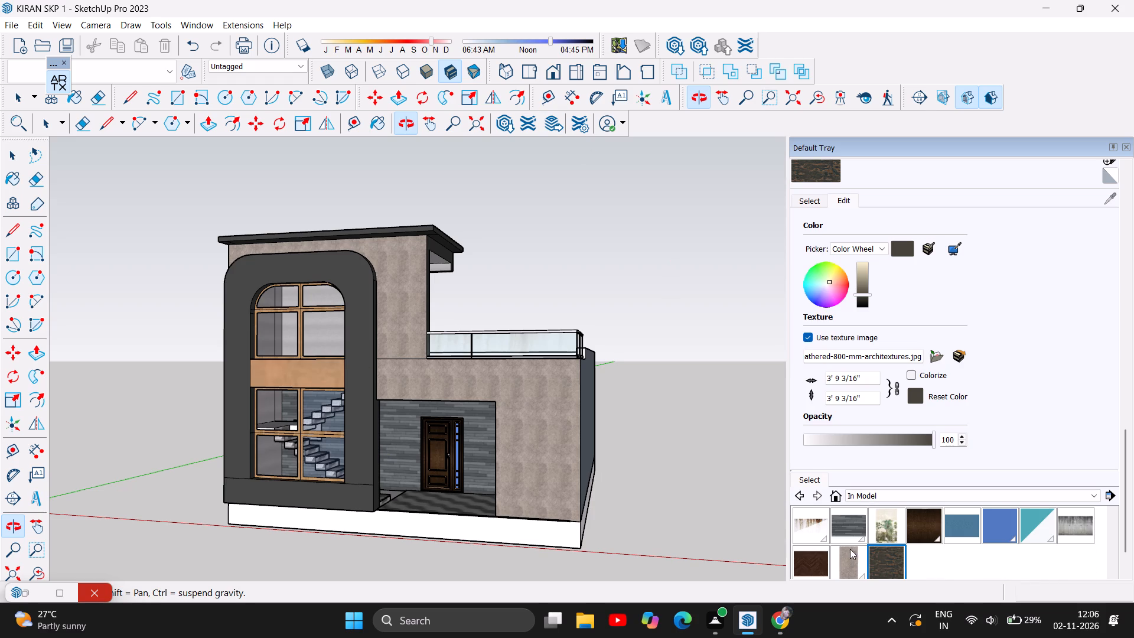
pyautogui.scroll(2, 879, 562)
pyautogui.scroll(-1, 879, 564)
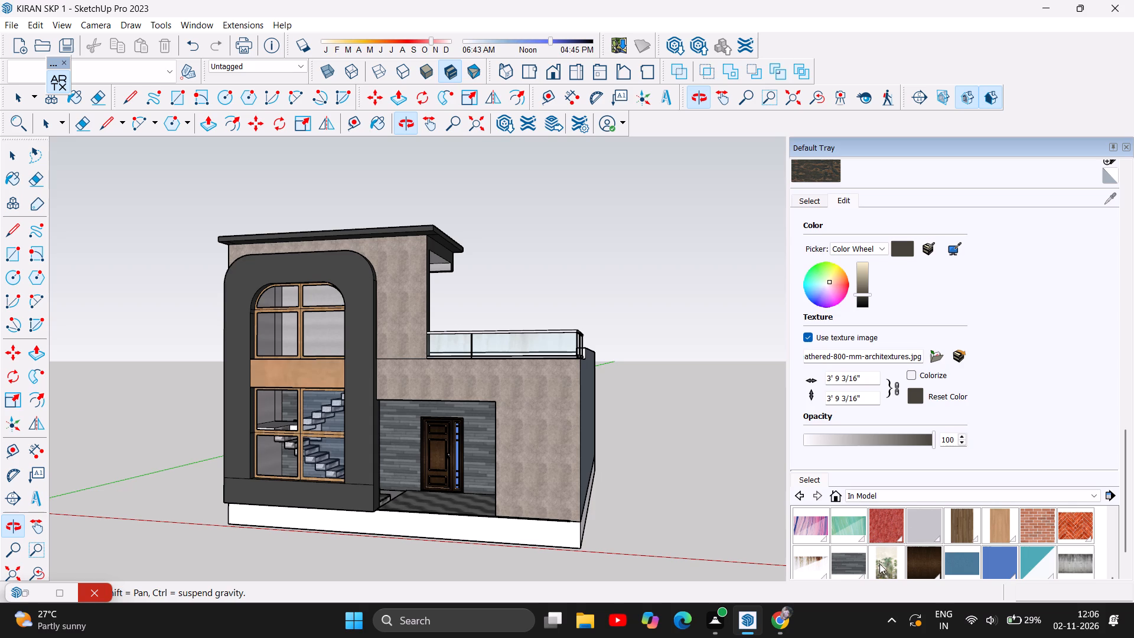
pyautogui.scroll(2, 977, 553)
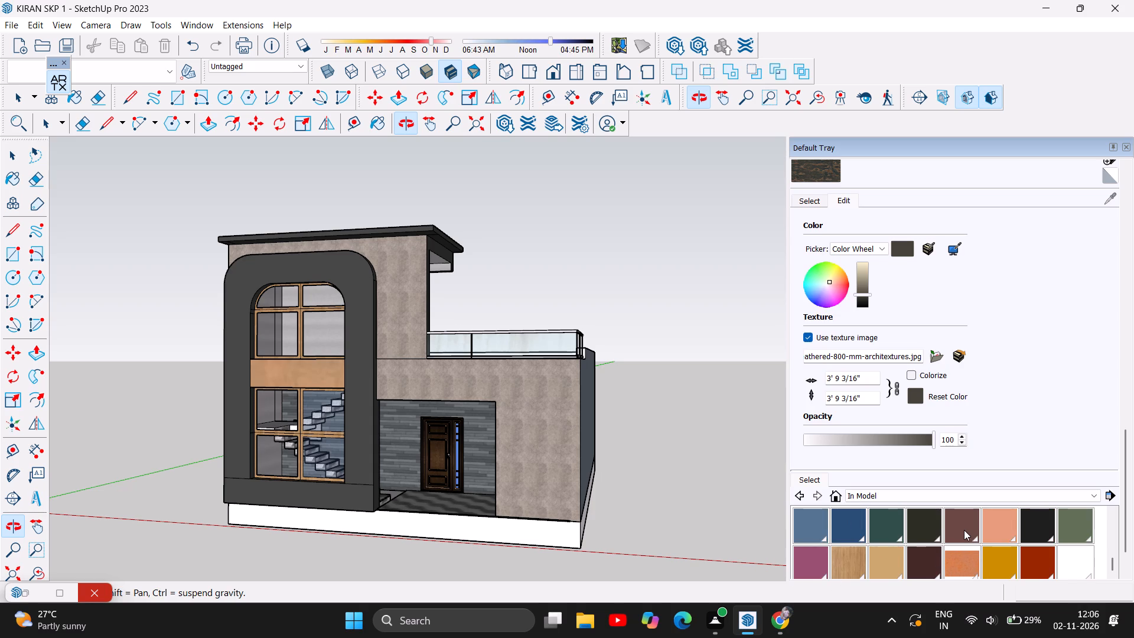
pyautogui.scroll(2, 983, 538)
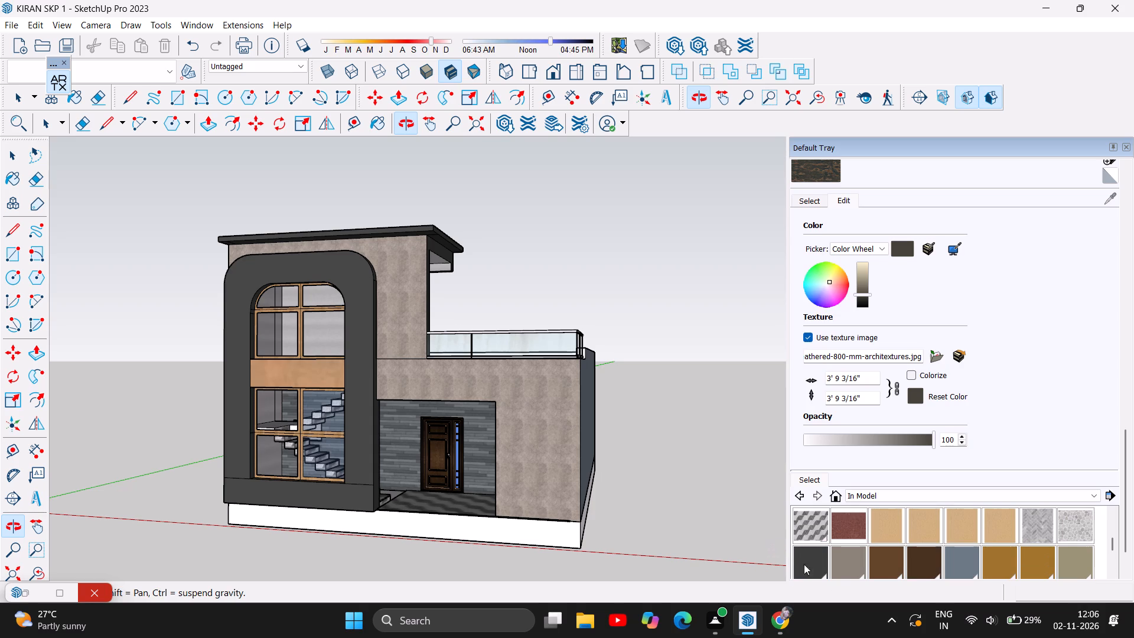
pyautogui.scroll(2, 1072, 568)
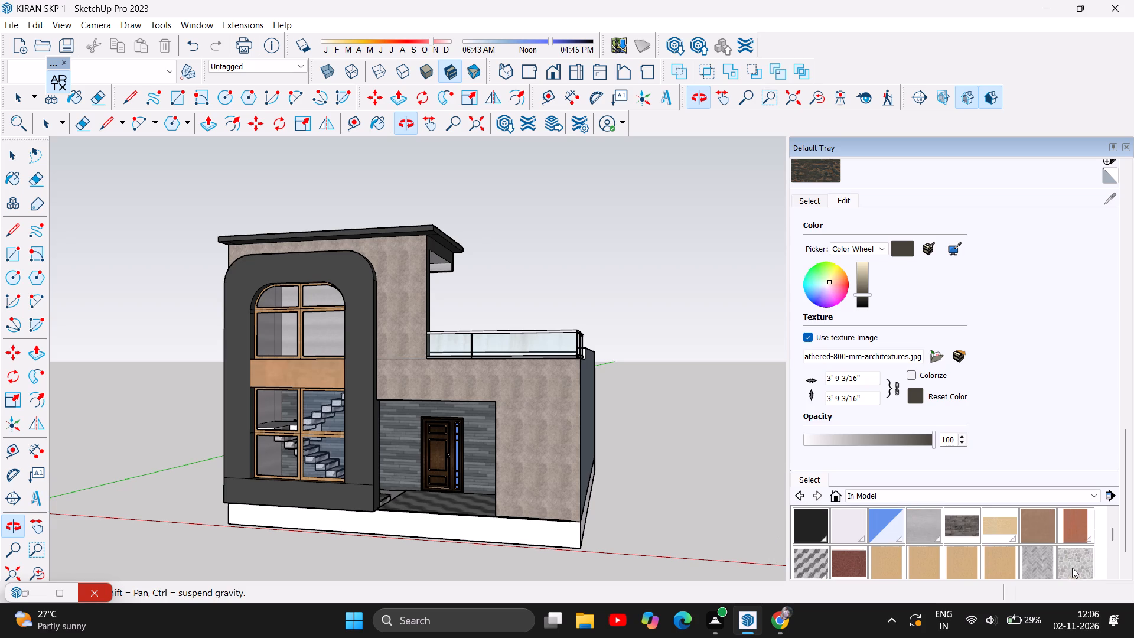
pyautogui.click(1003, 559)
pyautogui.click(519, 379)
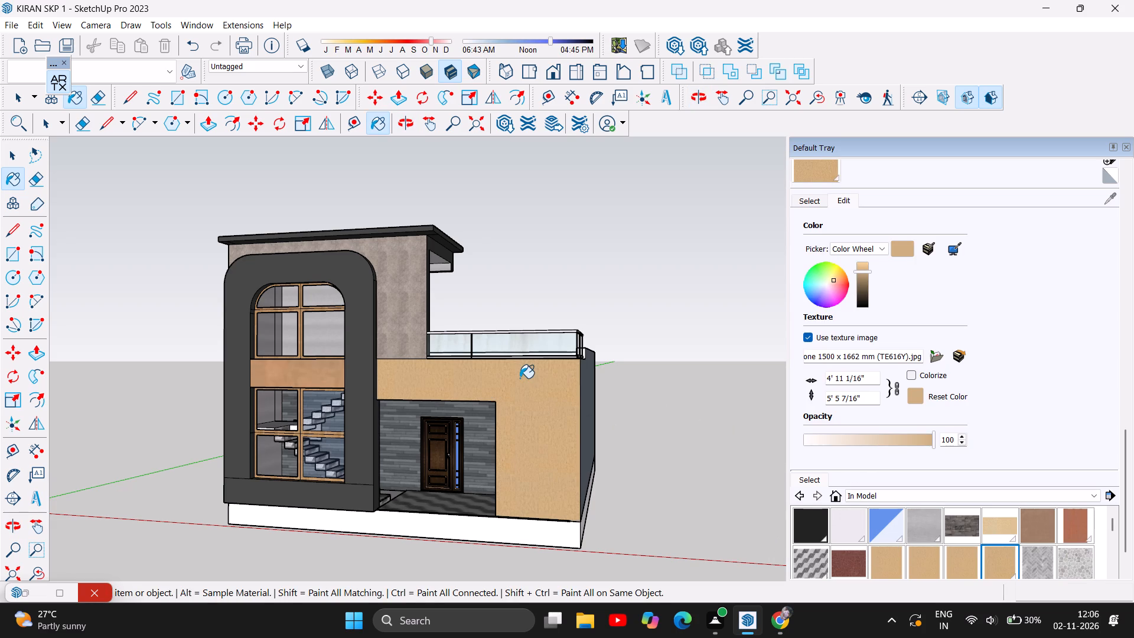
pyautogui.click(393, 305)
pyautogui.click(314, 382)
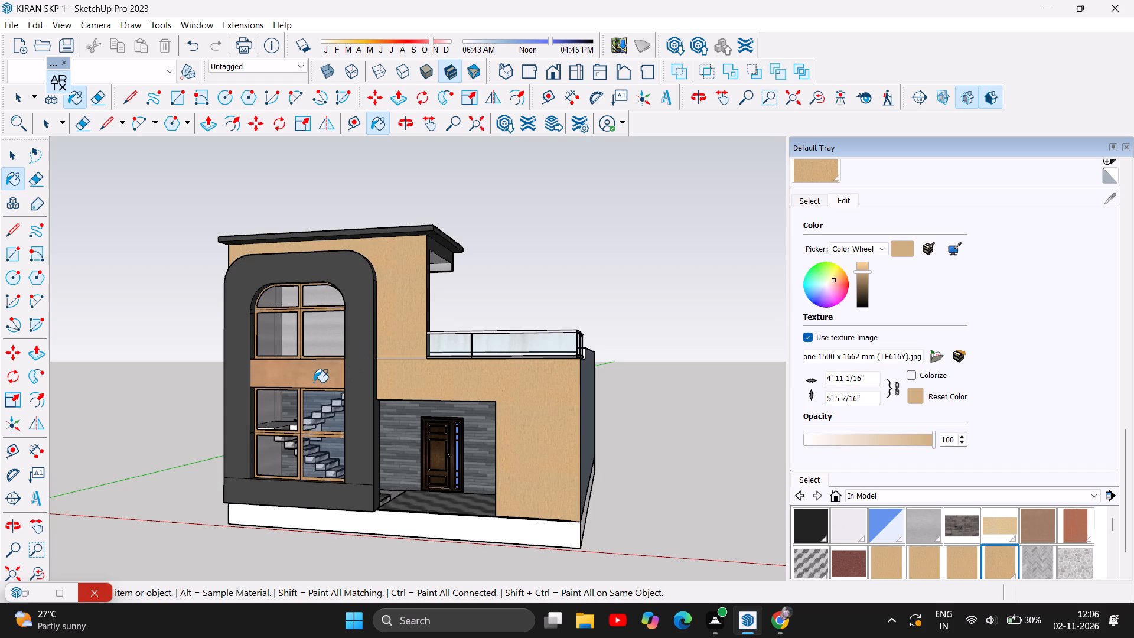
# Review the sand-coloured facade with the dark arched frame from the opposite front corner.
pyautogui.click(413, 128)
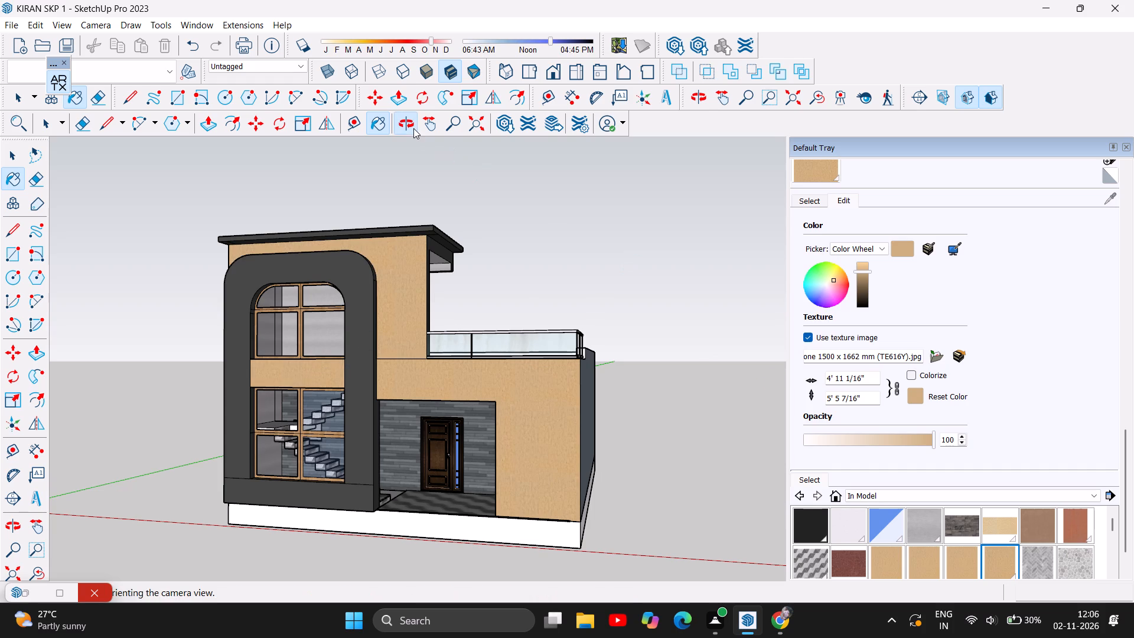
pyautogui.moveTo(295, 322); pyautogui.dragTo(469, 336)
pyautogui.scroll(-2, 202, 392)
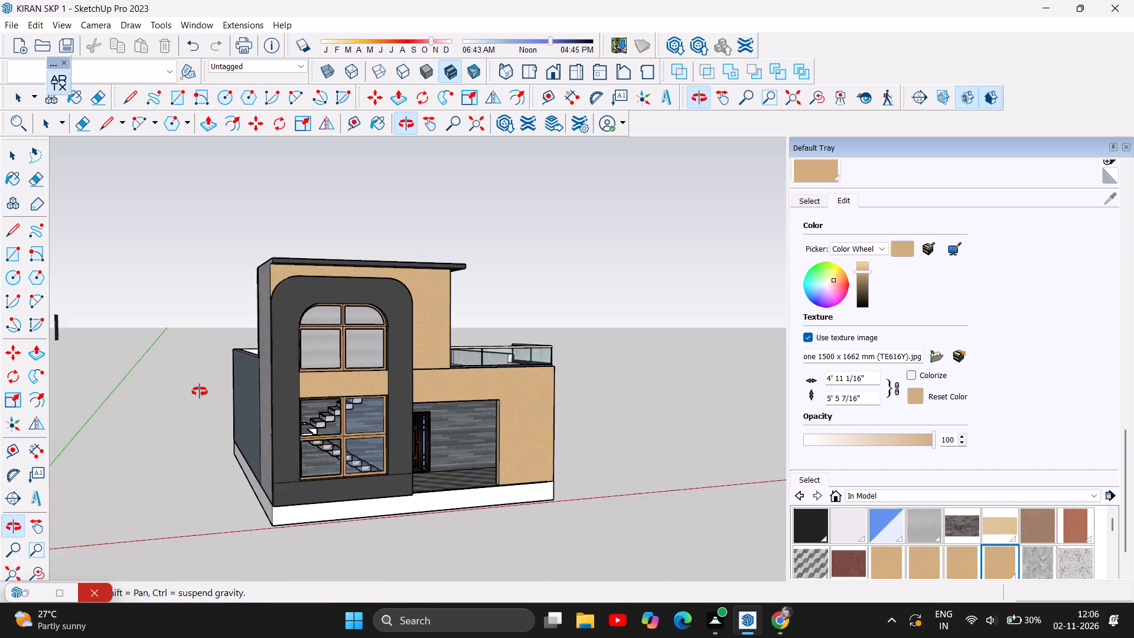
pyautogui.scroll(-2, 200, 392)
pyautogui.scroll(3, 406, 438)
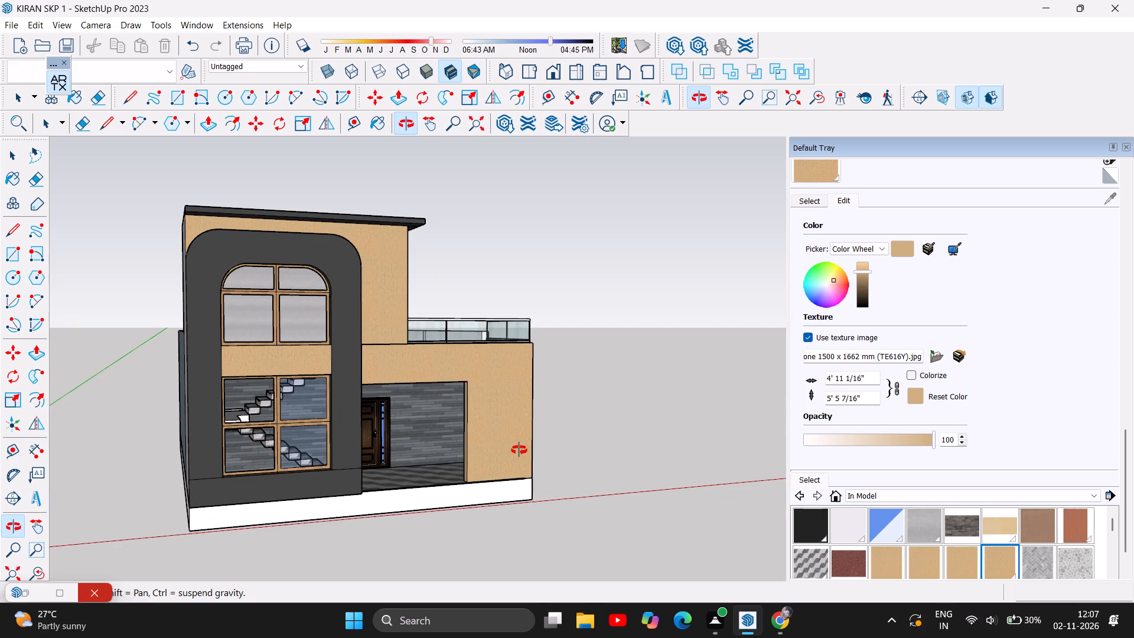